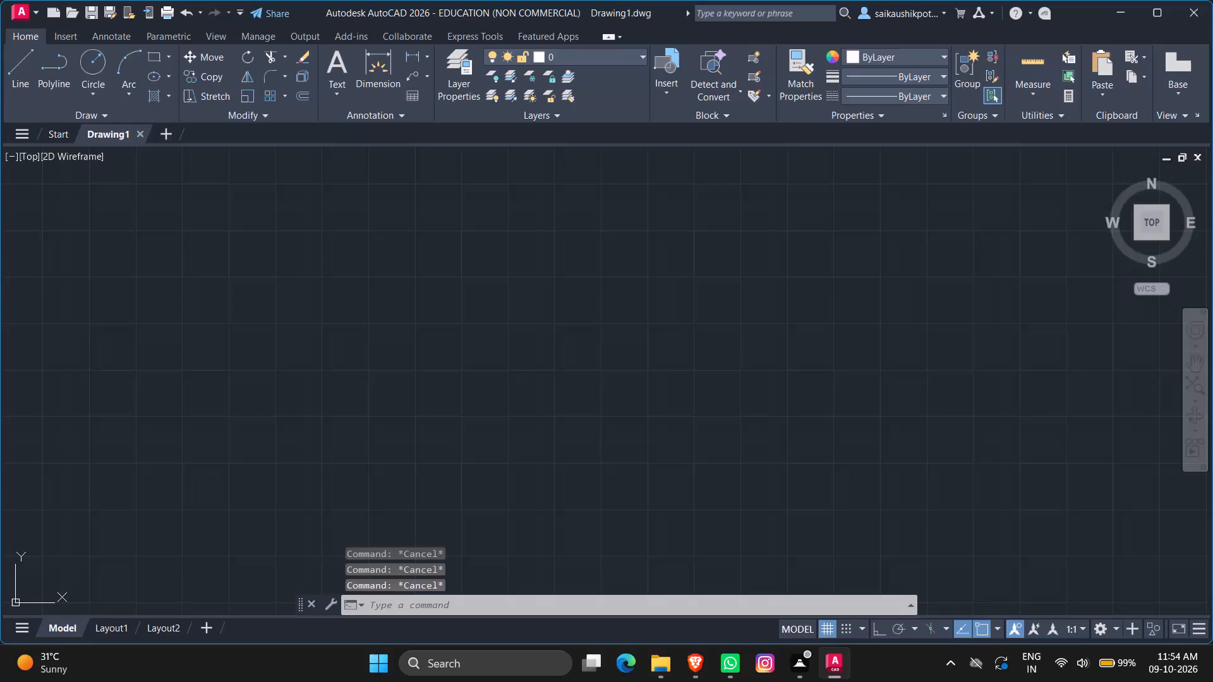
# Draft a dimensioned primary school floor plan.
# Configure the drawing units to Engineering length type with an insertion scale of Inches.
pyautogui.write('UN')
pyautogui.press('Return')
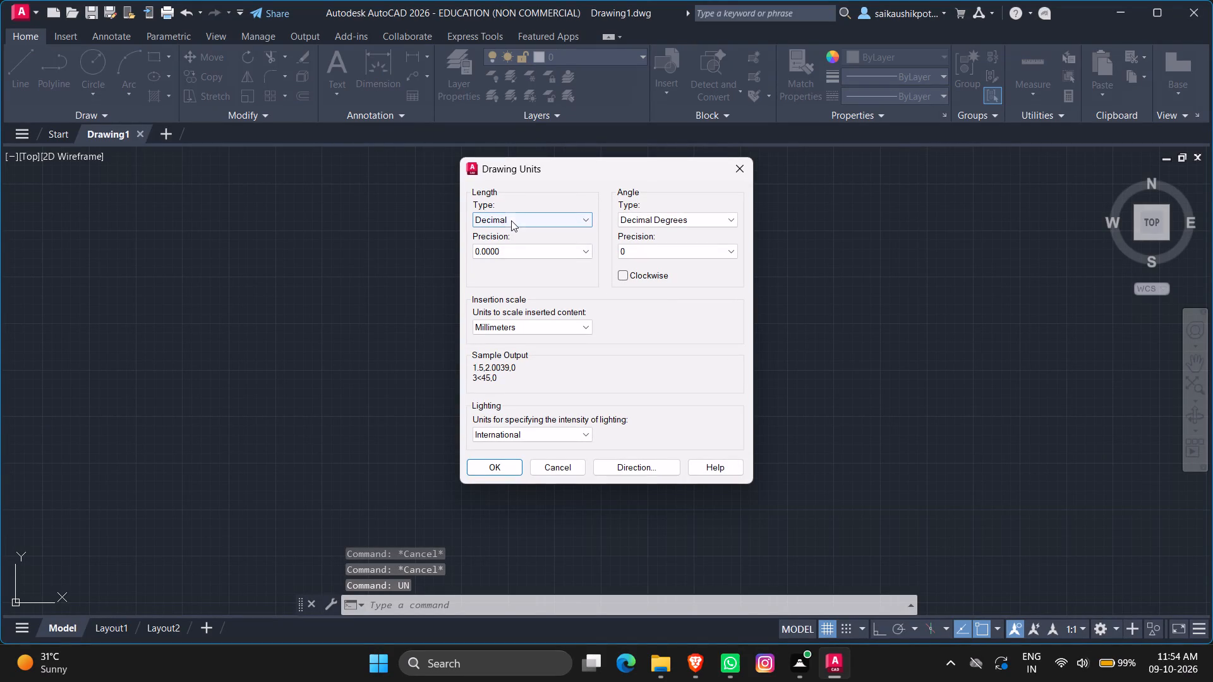
pyautogui.doubleClick(510, 220)
pyautogui.click(514, 216)
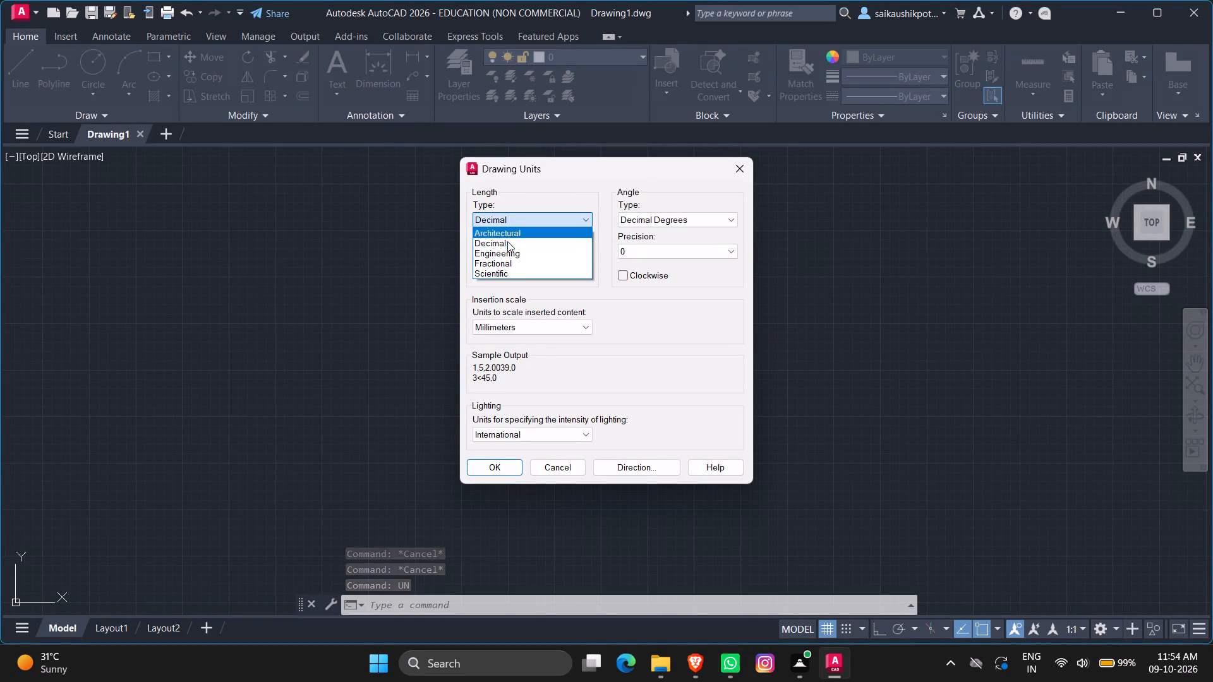
pyautogui.click(505, 249)
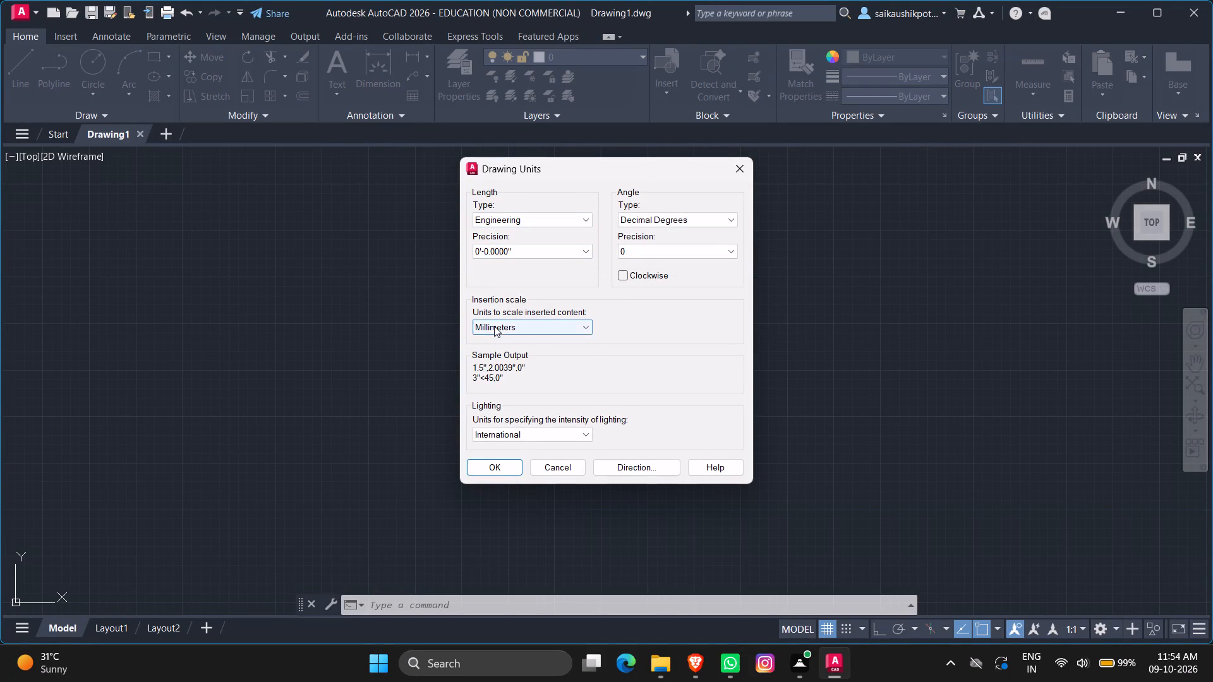
pyautogui.click(494, 326)
pyautogui.click(496, 344)
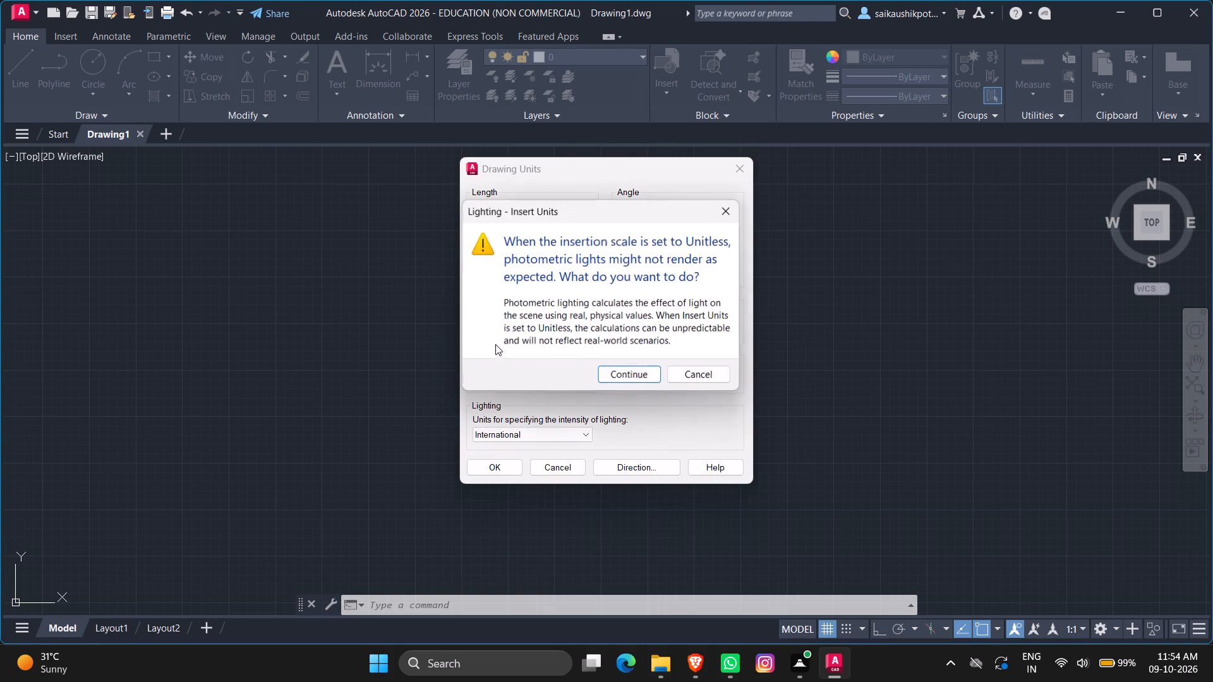
pyautogui.click(689, 373)
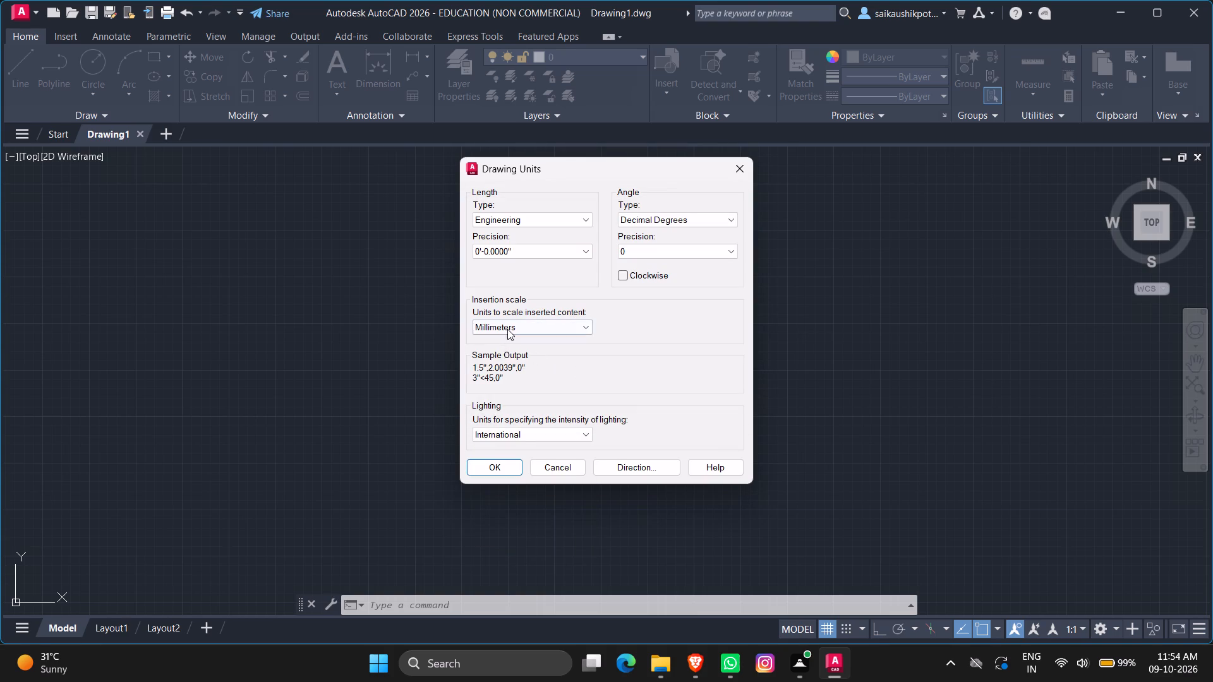
pyautogui.click(507, 329)
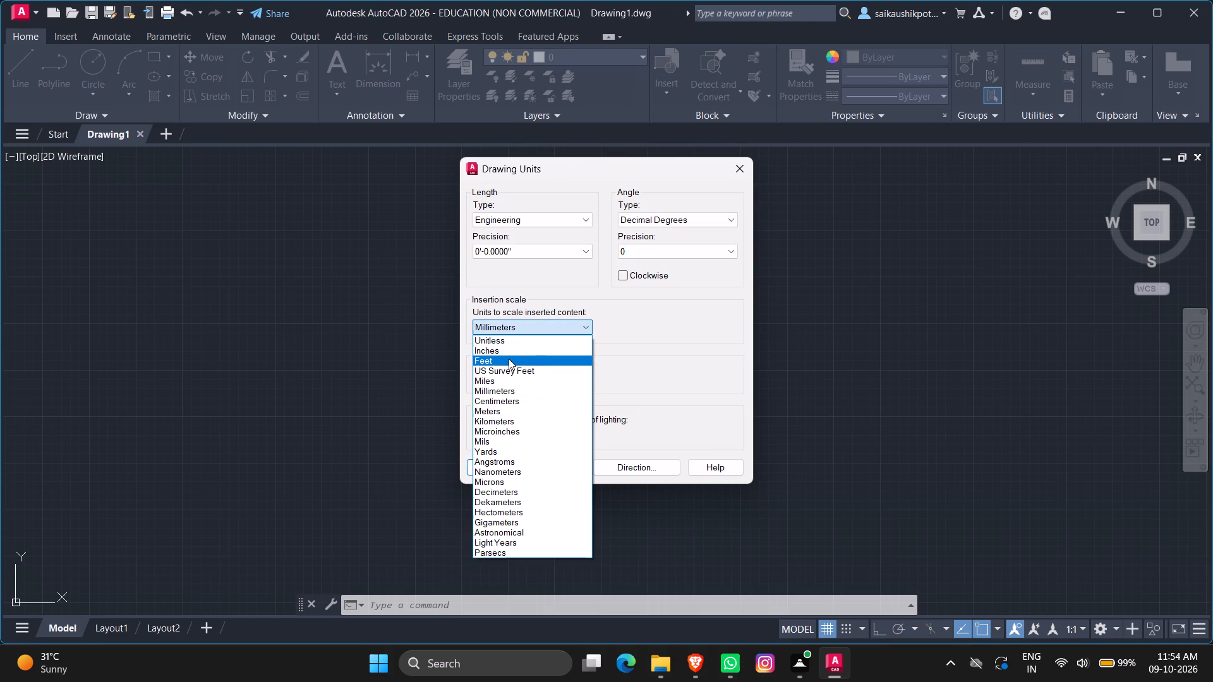
pyautogui.click(505, 352)
pyautogui.click(500, 463)
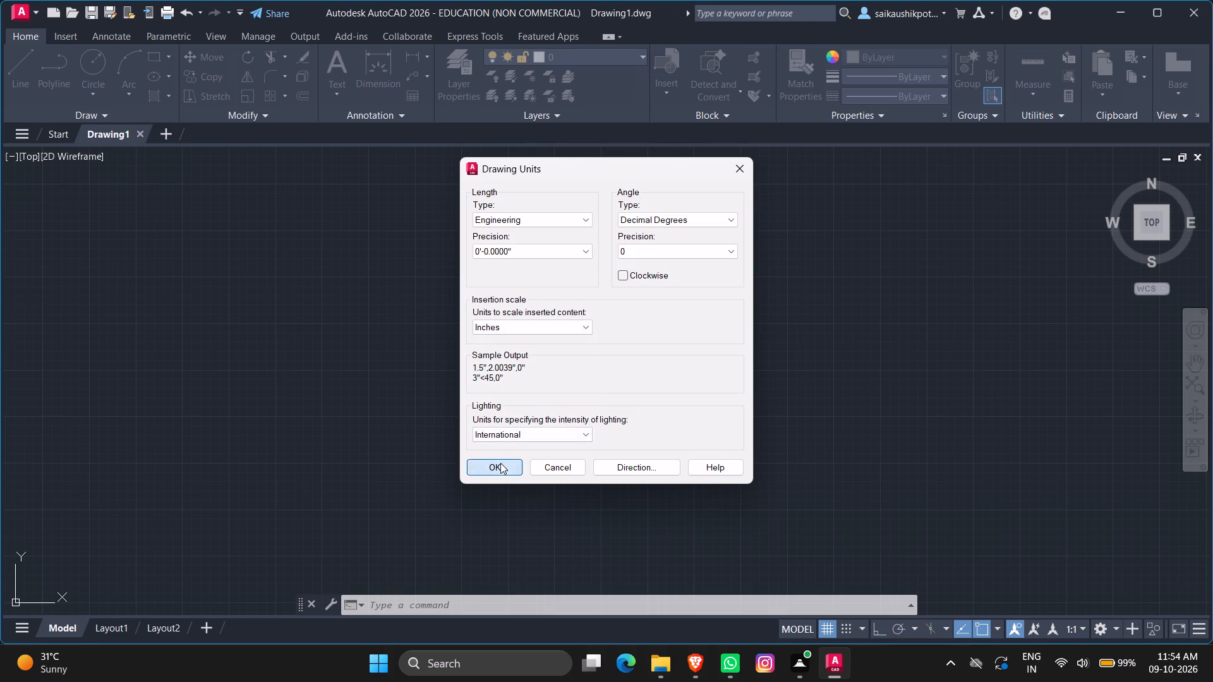
pyautogui.press('Escape')
pyautogui.press('Escape')
pyautogui.press('Escape')
pyautogui.press('Escape')
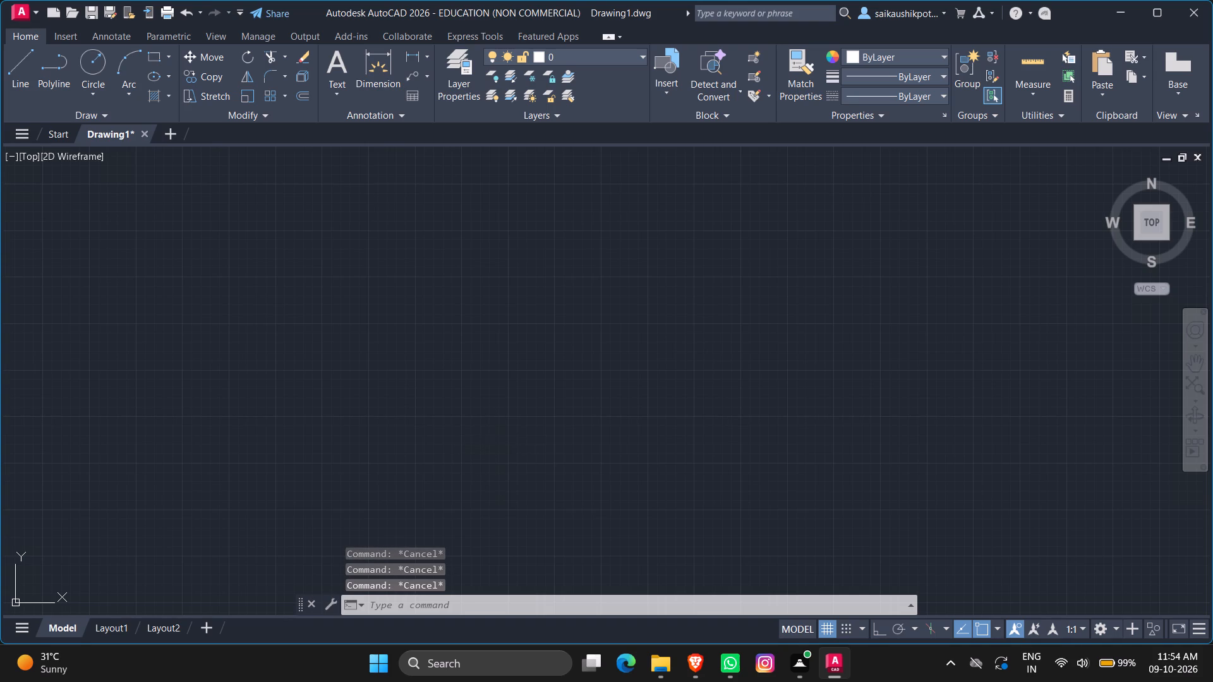
pyautogui.press('Escape')
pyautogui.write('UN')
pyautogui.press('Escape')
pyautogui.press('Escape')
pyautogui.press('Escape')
# Set the model space limits with the lower left corner at 0,0 and the upper right corner at 100,100.
pyautogui.write('LIM')
pyautogui.press('Return')
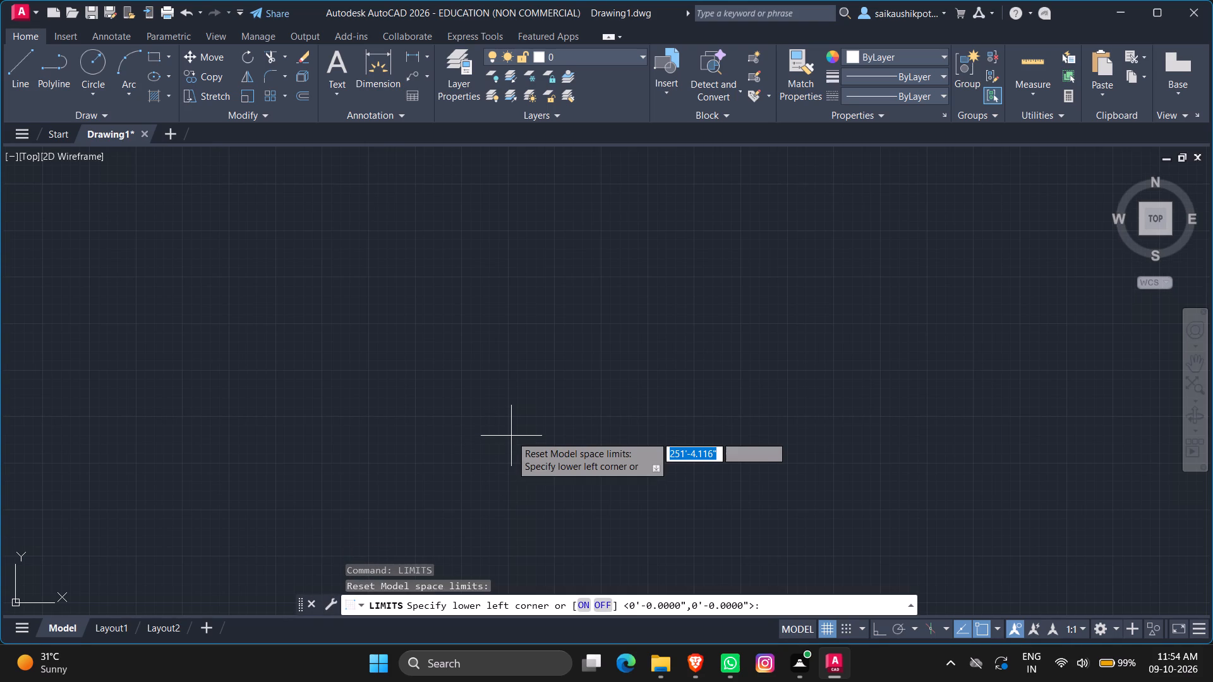
pyautogui.write('0,0')
pyautogui.press('Return')
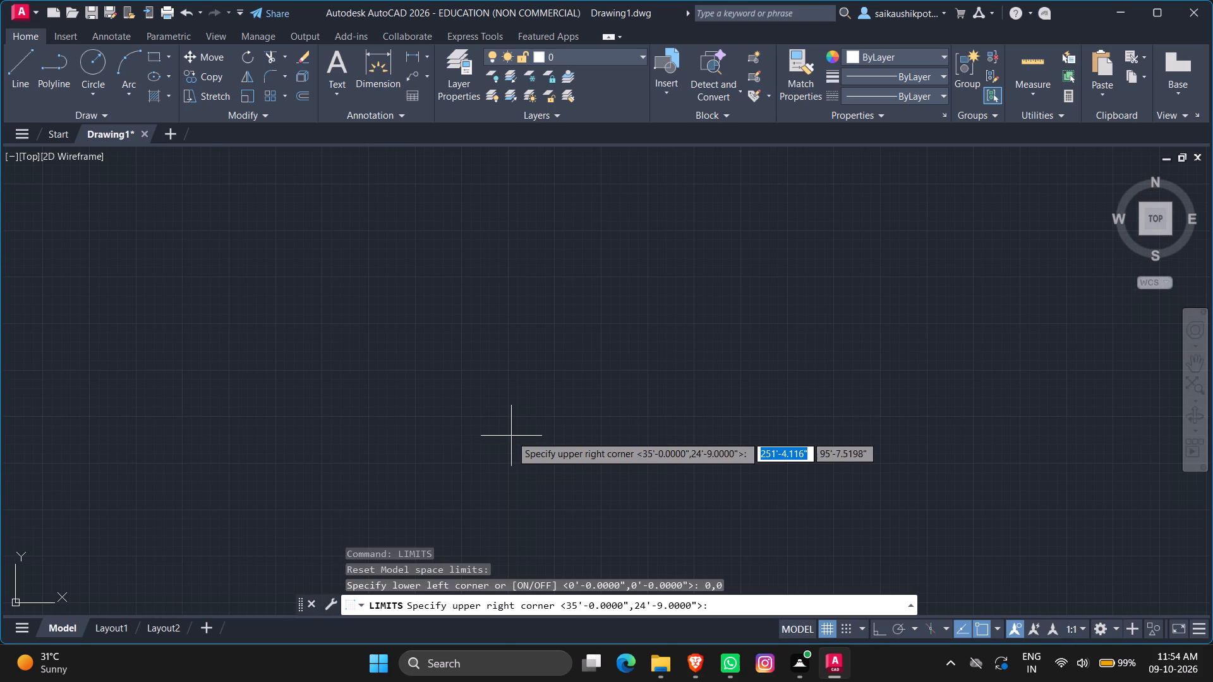
pyautogui.write('10')
pyautogui.press('0')
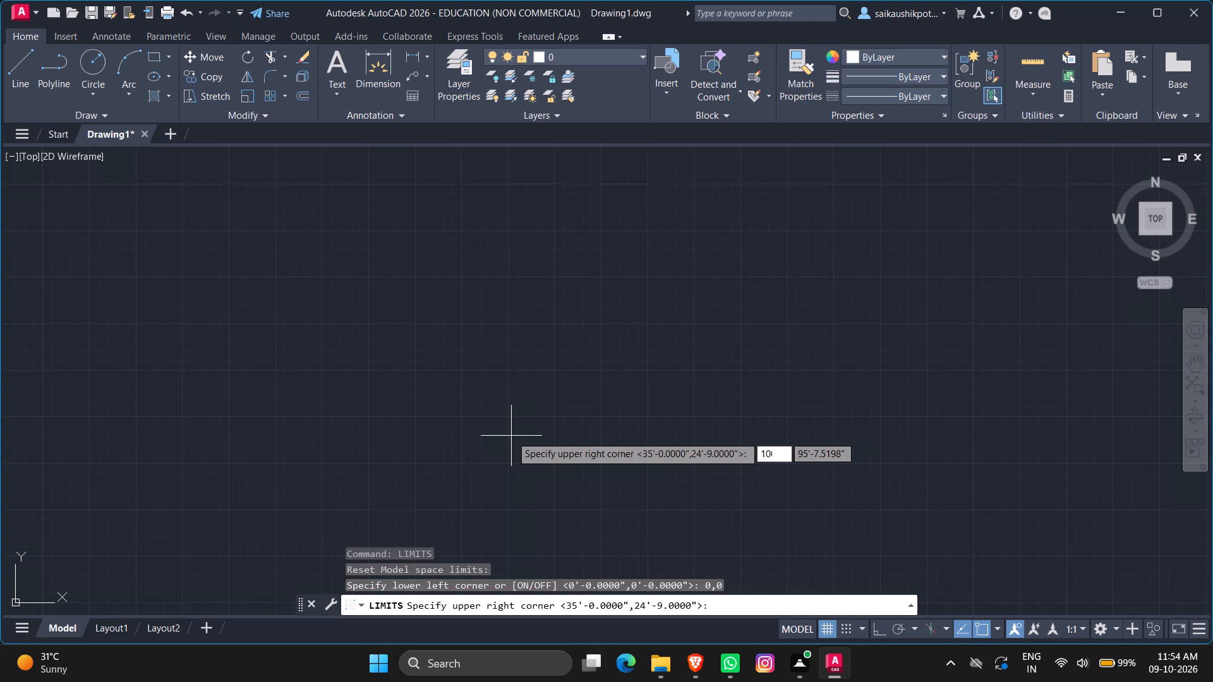
pyautogui.press(',')
pyautogui.write('100')
pyautogui.press('Return')
pyautogui.press('Escape')
pyautogui.press('Escape')
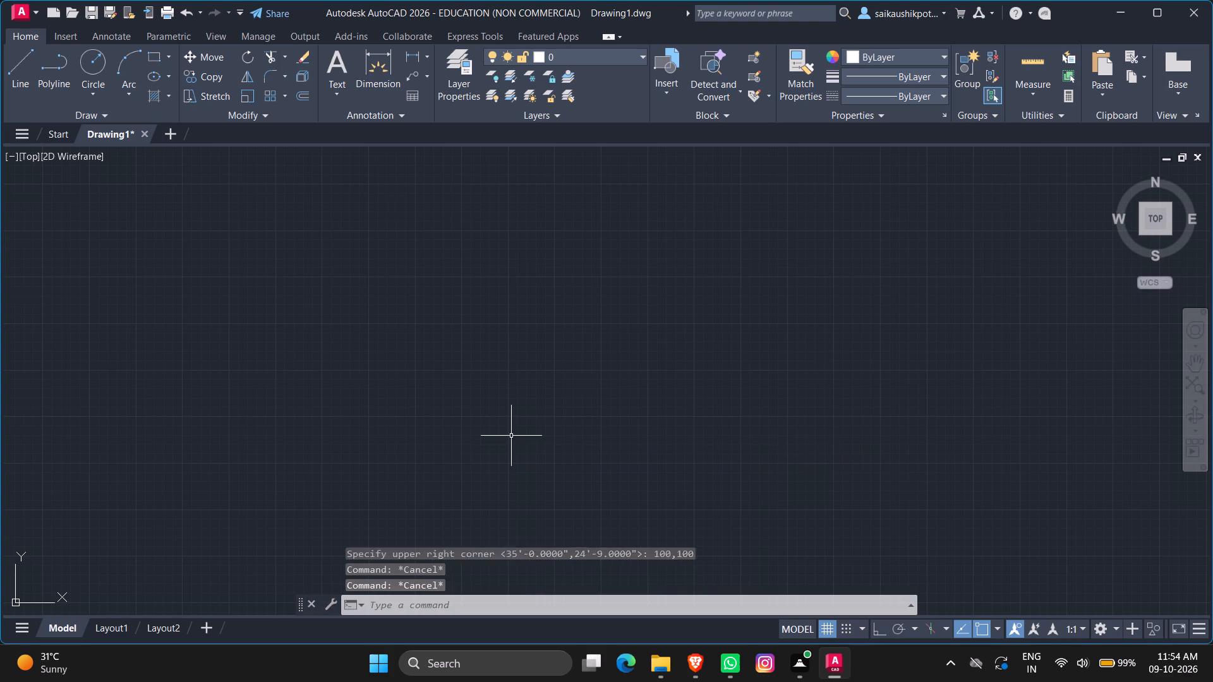
pyautogui.press('Escape')
# Modify the ISO-25 dimension style so its primary linear unit format is Engineering.
pyautogui.write('DIMSTY')
pyautogui.press('Return')
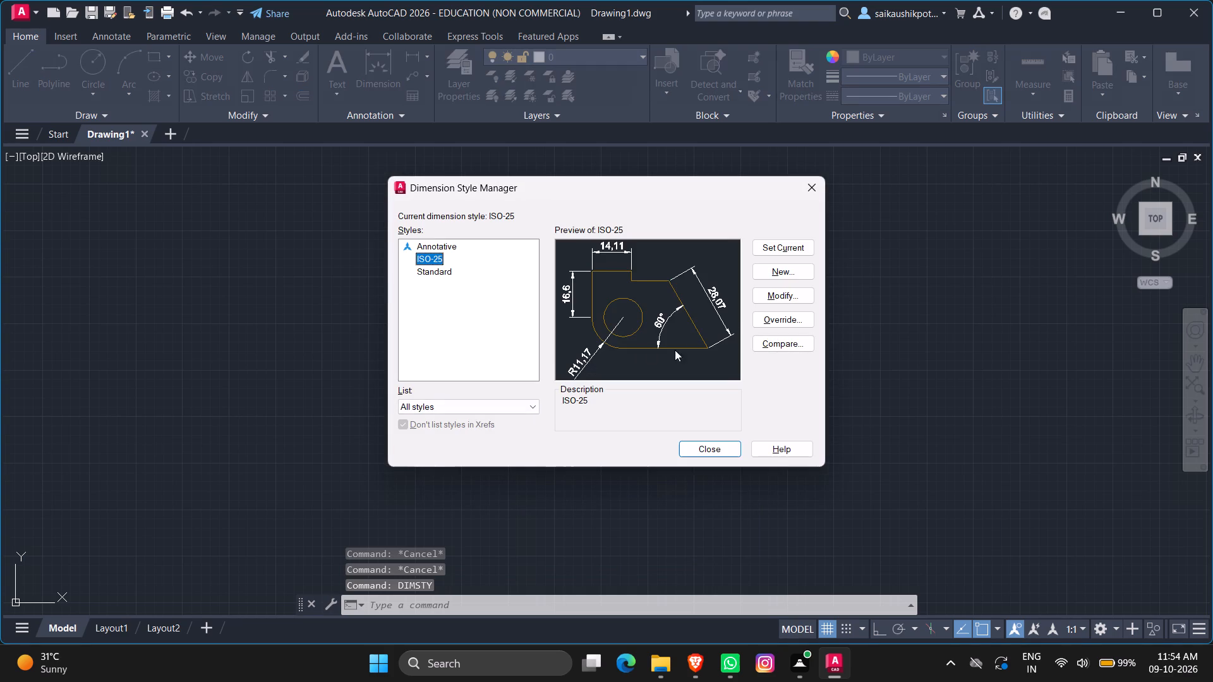
pyautogui.click(778, 297)
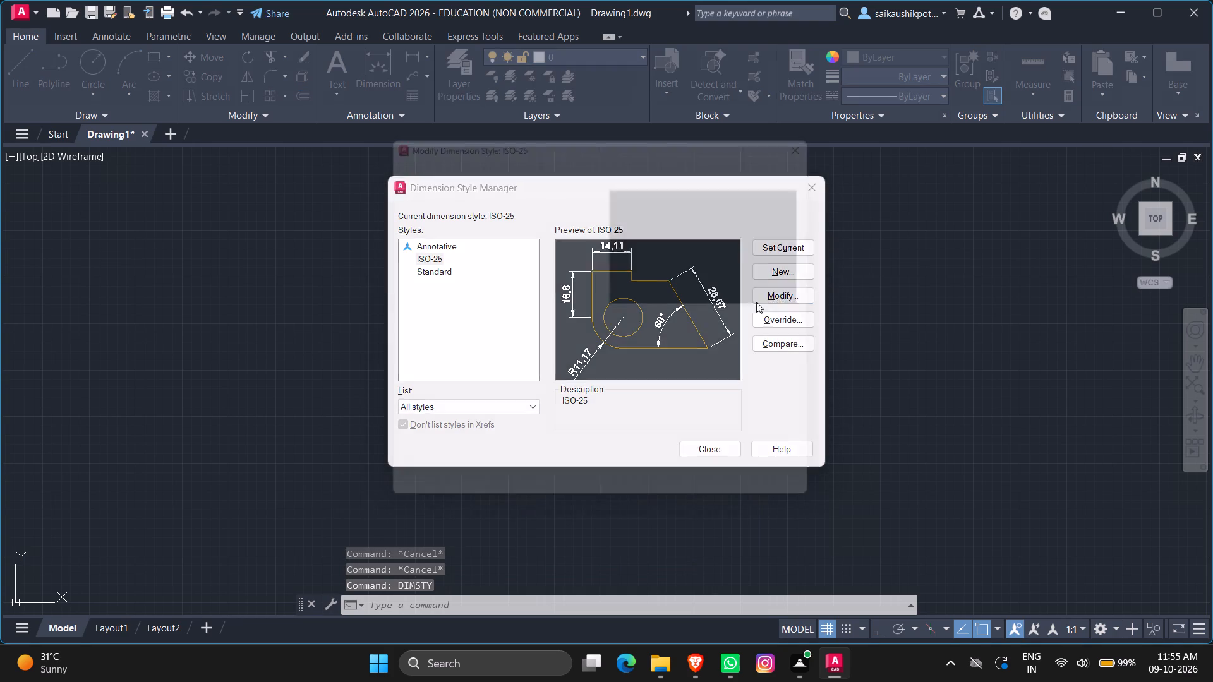
pyautogui.click(569, 156)
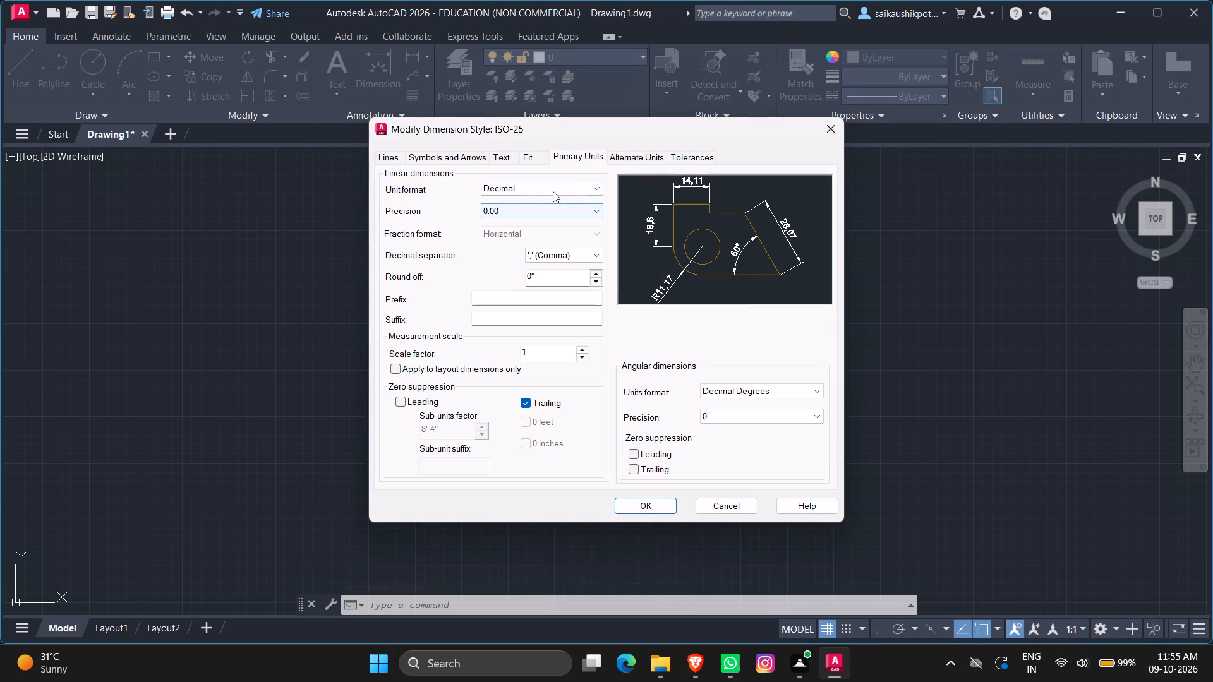
pyautogui.click(550, 188)
pyautogui.click(545, 223)
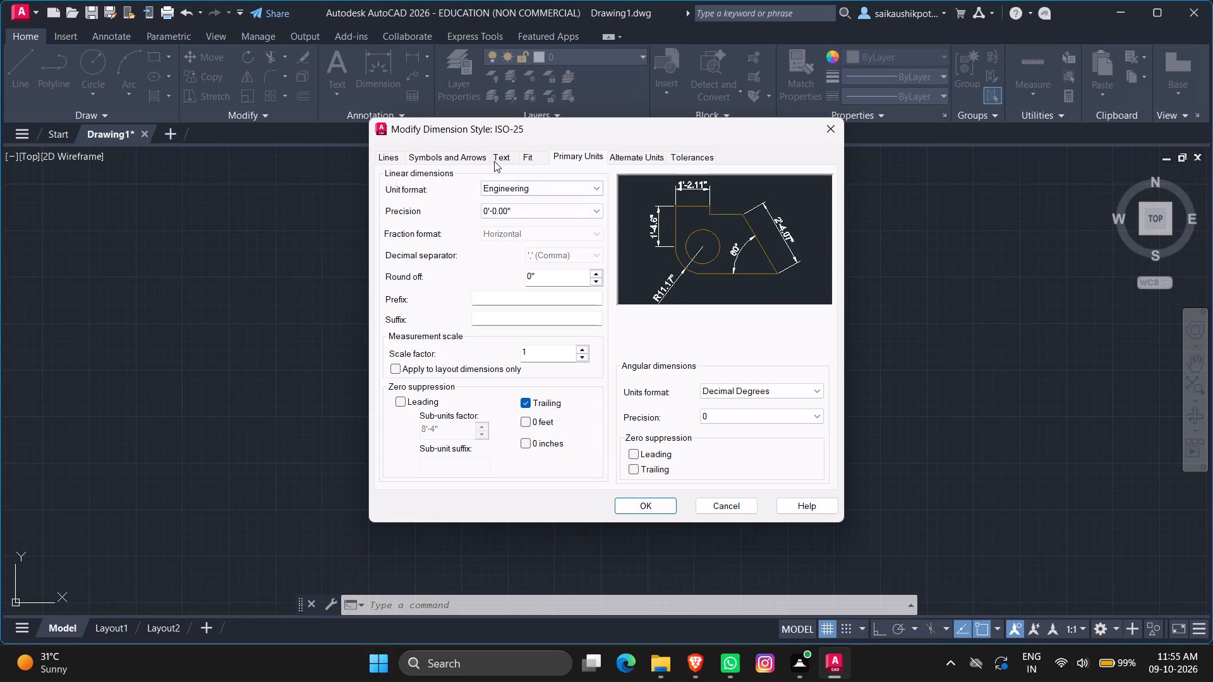
# Set the ISO-25 dimension style's text height to 1' and its arrow size to 1'.
pyautogui.click(504, 160)
pyautogui.moveTo(571, 266); pyautogui.dragTo(497, 268)
pyautogui.write("1'")
pyautogui.press('Return')
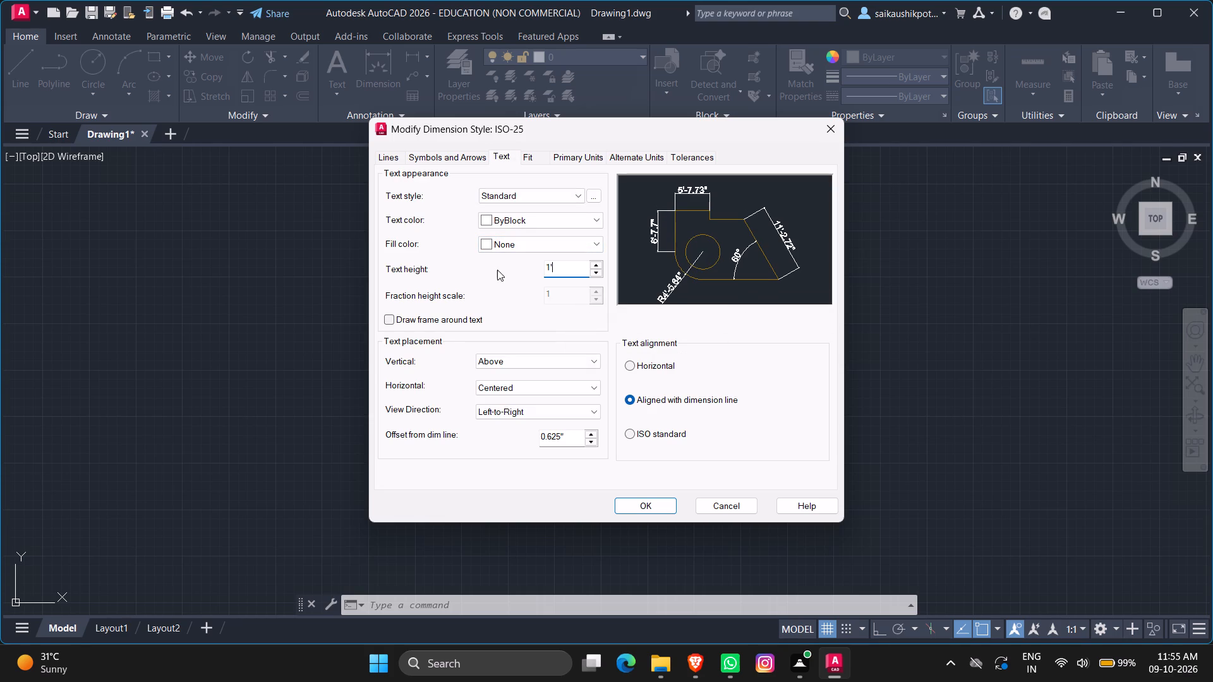
pyautogui.click(457, 155)
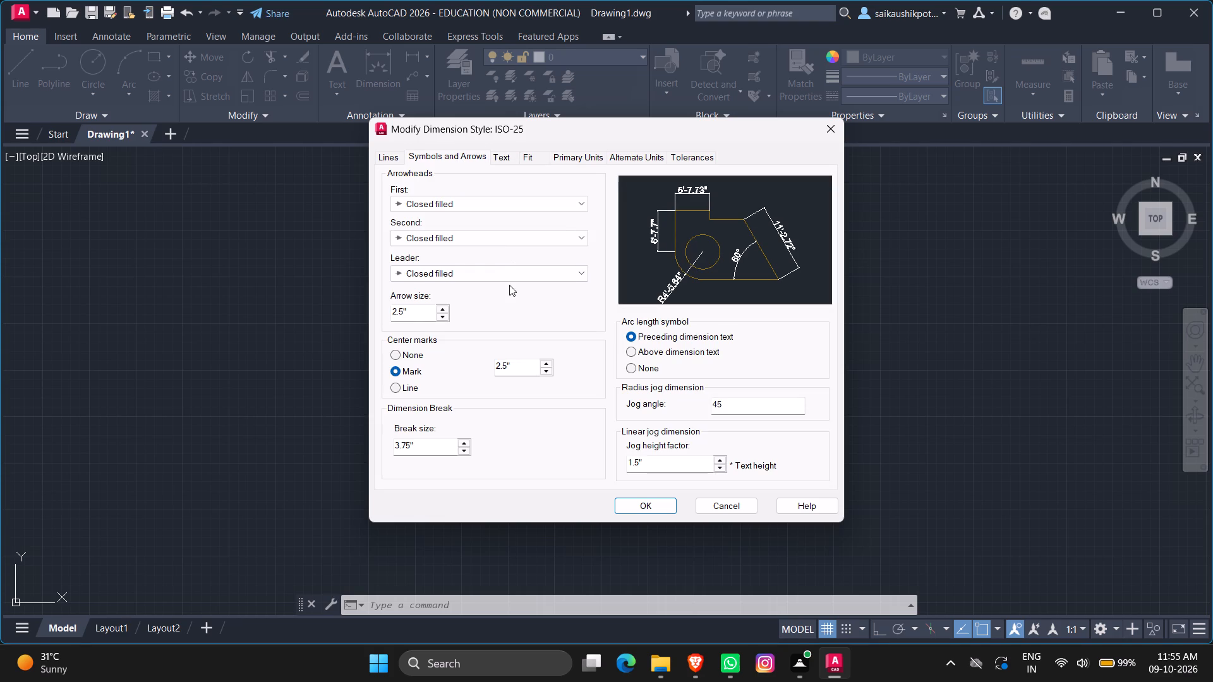
pyautogui.moveTo(412, 309); pyautogui.dragTo(360, 302)
pyautogui.write("1'")
pyautogui.press('Return')
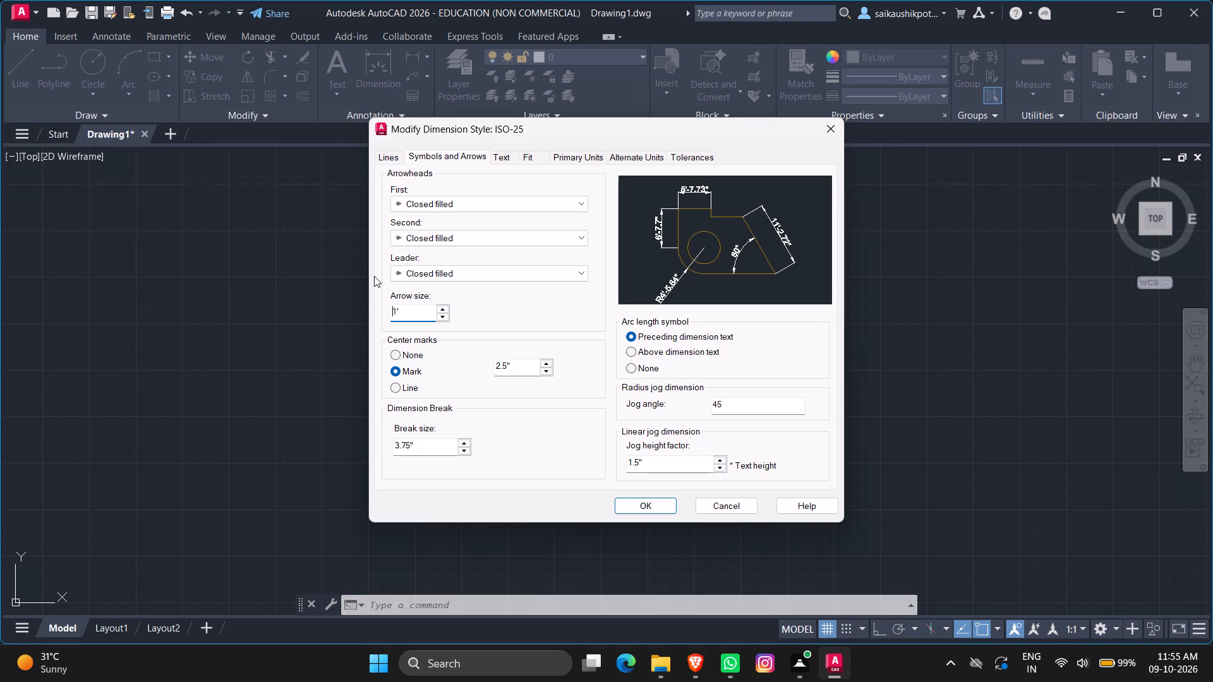
# Accept the ISO-25 style changes and make it the current dimension style.
pyautogui.click(562, 153)
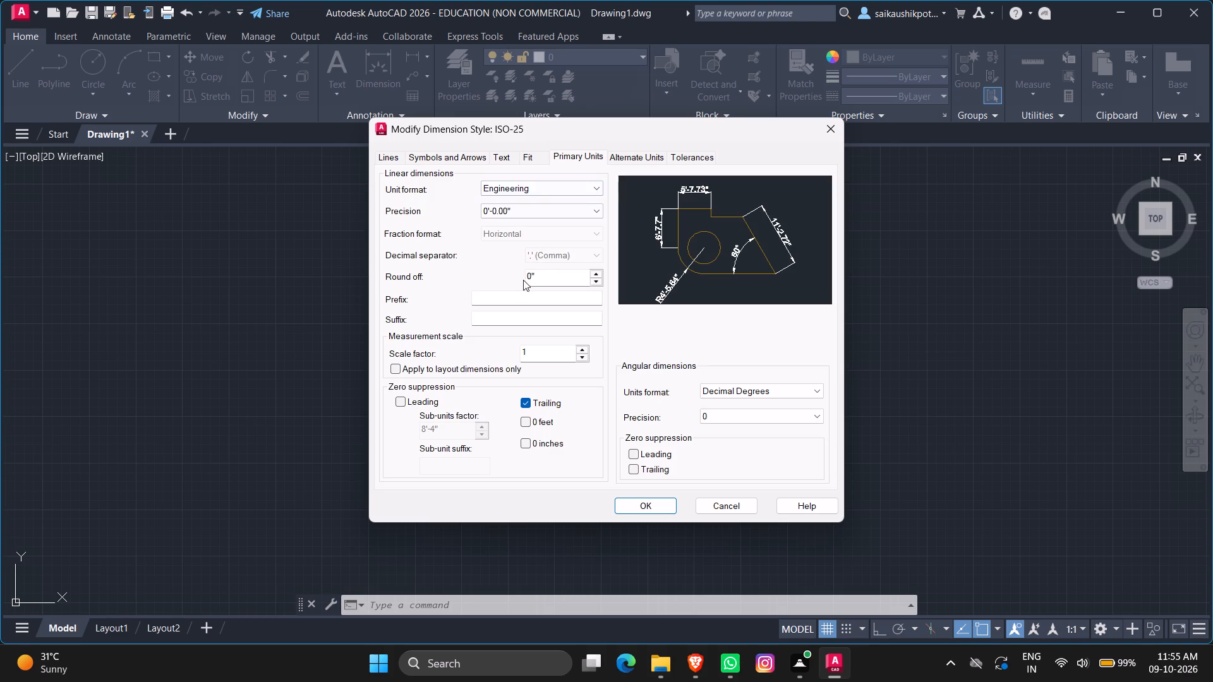
pyautogui.click(636, 505)
pyautogui.click(776, 247)
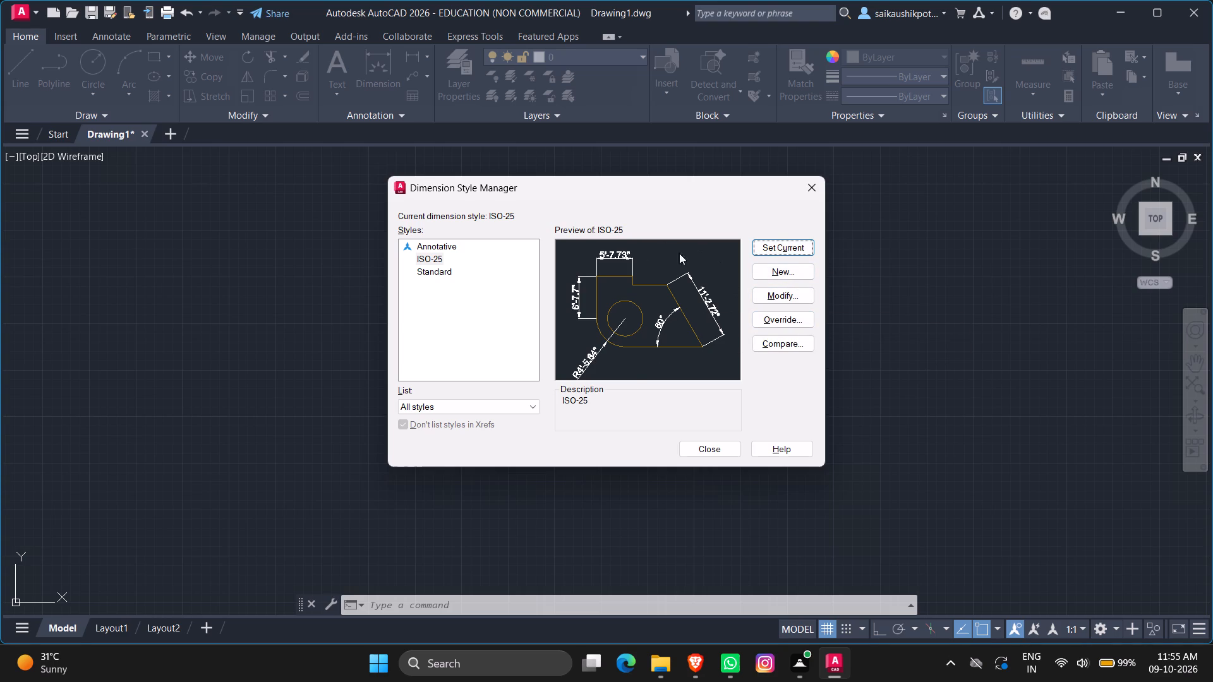
pyautogui.click(795, 249)
pyautogui.click(715, 450)
pyautogui.press('Escape')
pyautogui.press('Escape')
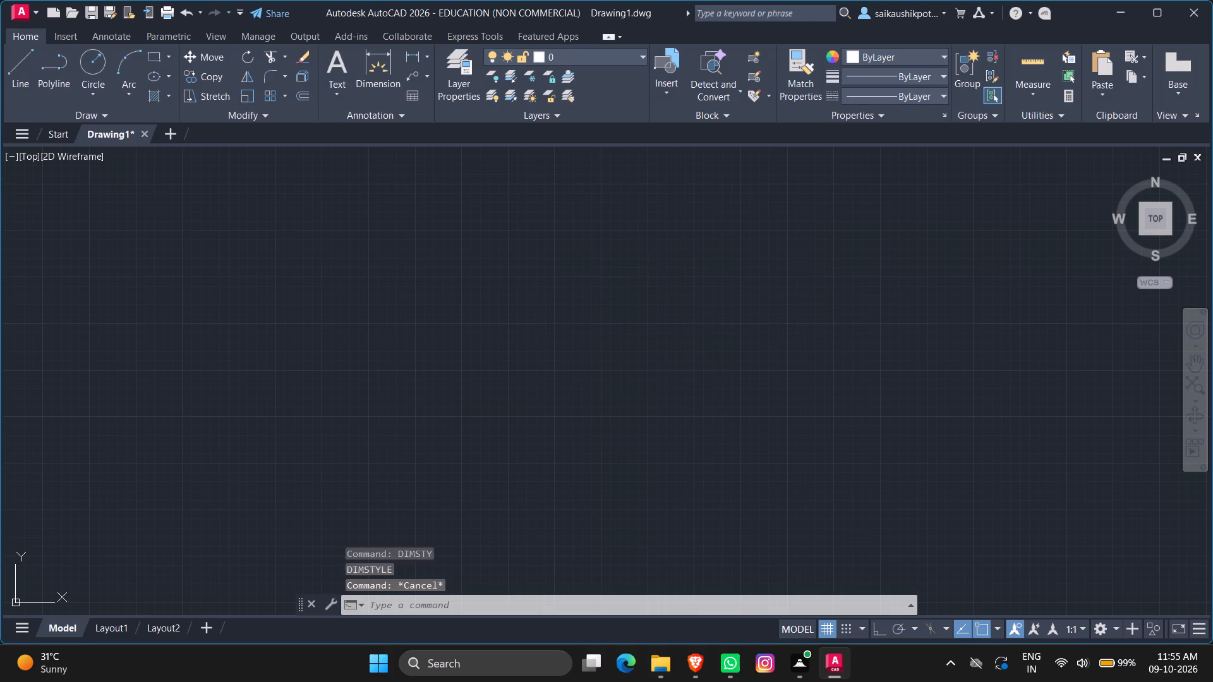
pyautogui.press('Escape')
pyautogui.press('Escape')
pyautogui.press('Escape')
pyautogui.press('Escape')
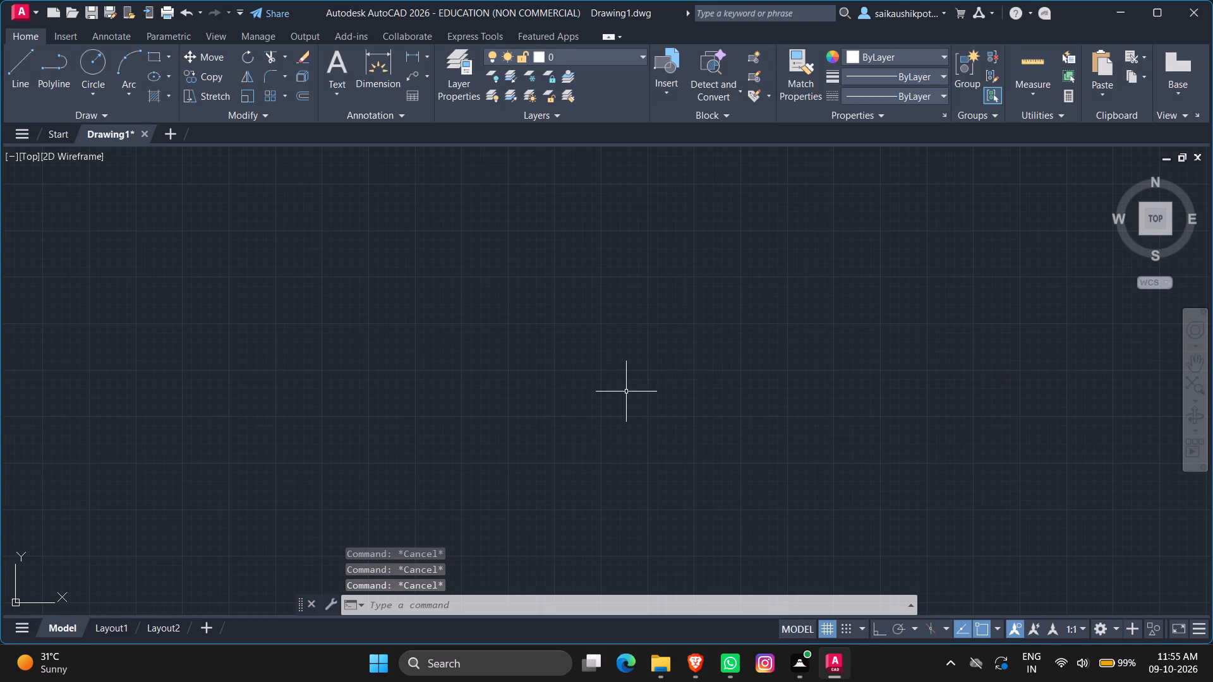
pyautogui.press('Escape')
pyautogui.press('Escape')
pyautogui.press('Escape')
pyautogui.press('Escape')
# Draw a closed rectangular outline 28' wide and 24' high using Line with Ortho on.
pyautogui.press('l')
pyautogui.press('Return')
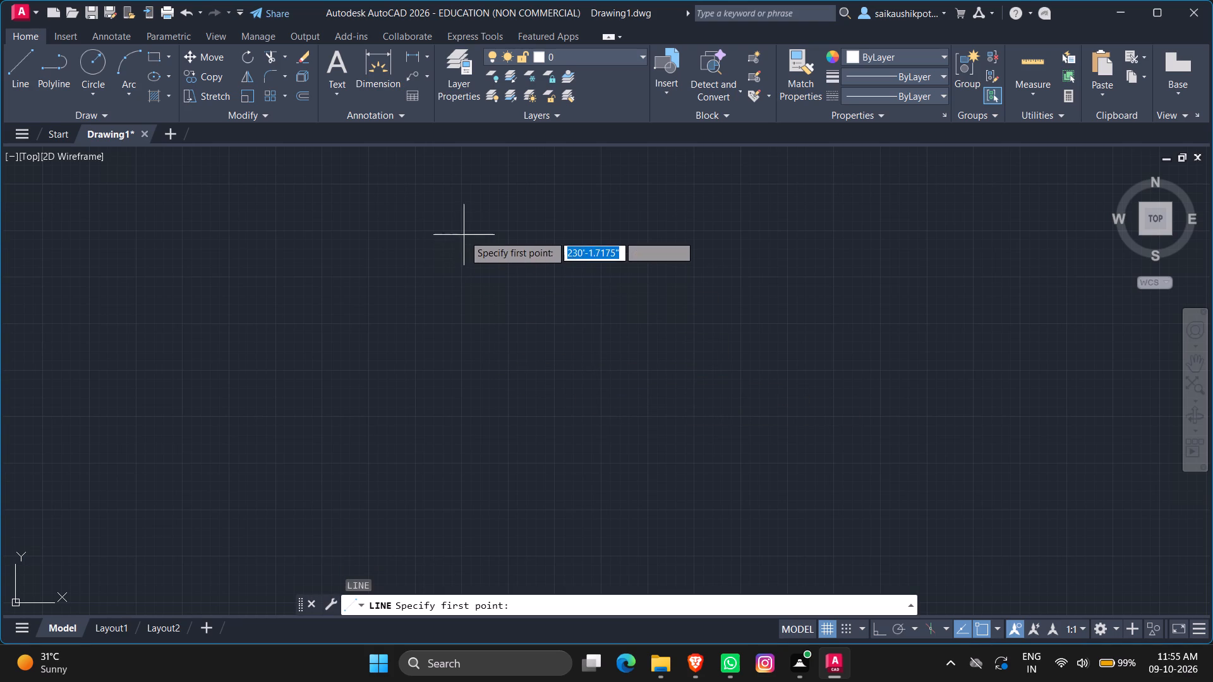
pyautogui.moveTo(464, 231); pyautogui.dragTo(473, 231)
pyautogui.press('F8')
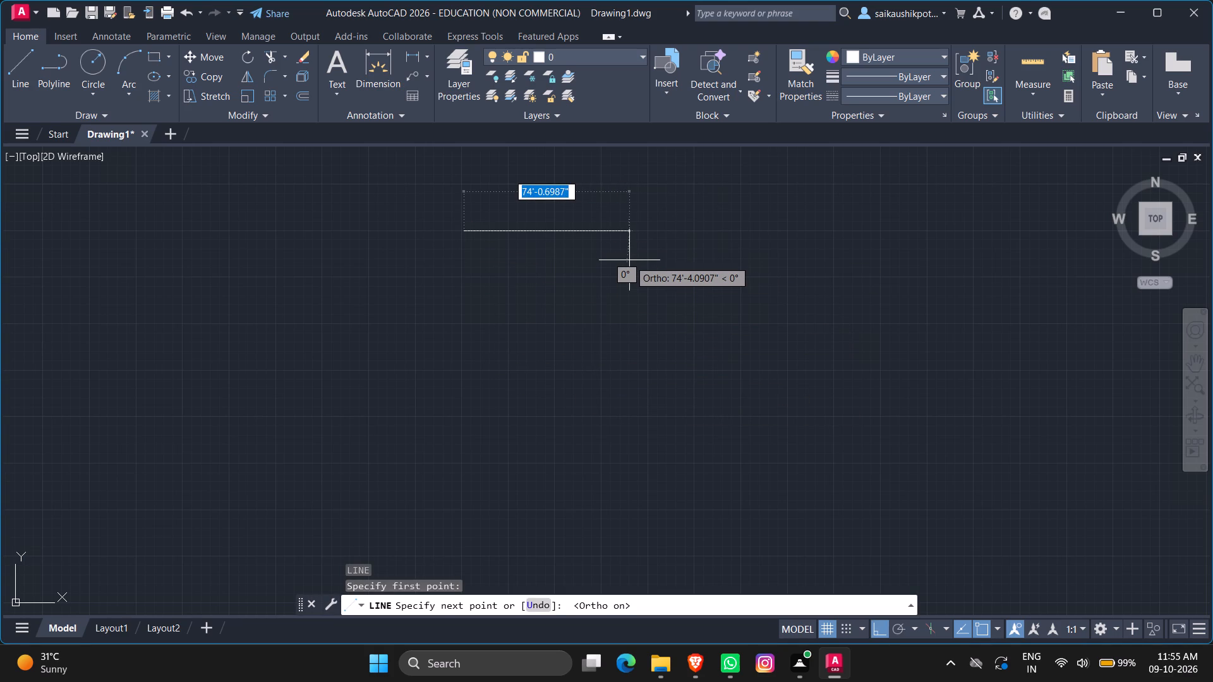
pyautogui.write("28'")
pyautogui.press('Return')
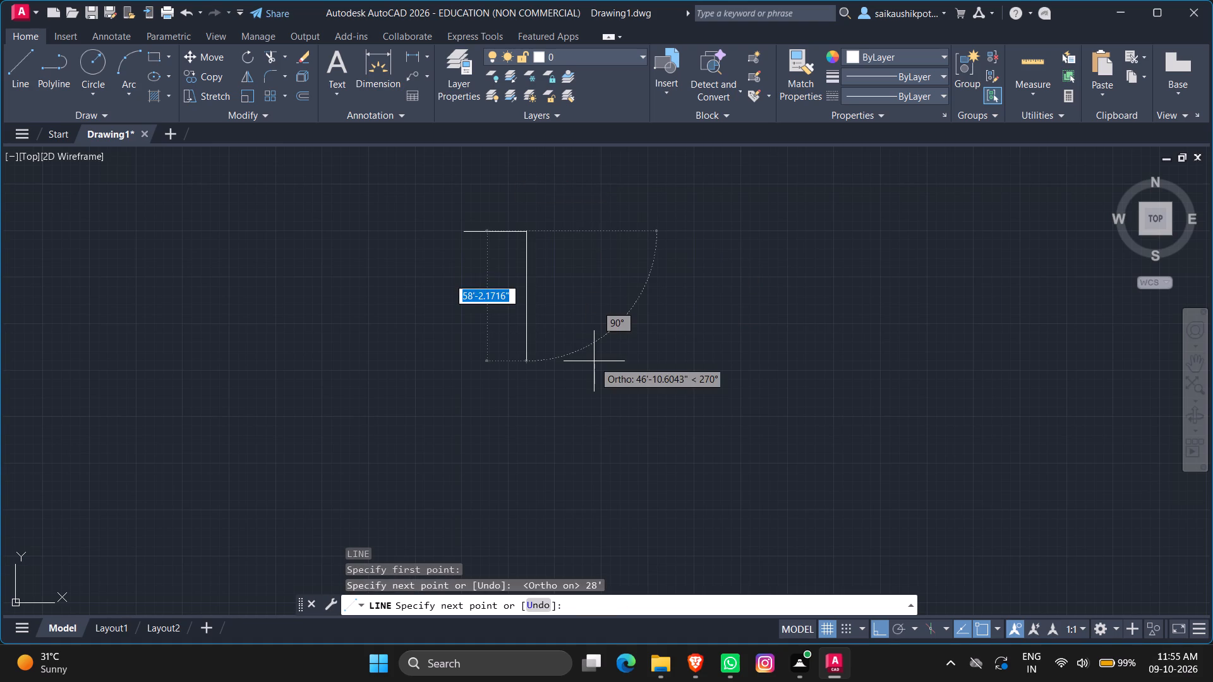
pyautogui.write("24'")
pyautogui.press('Return')
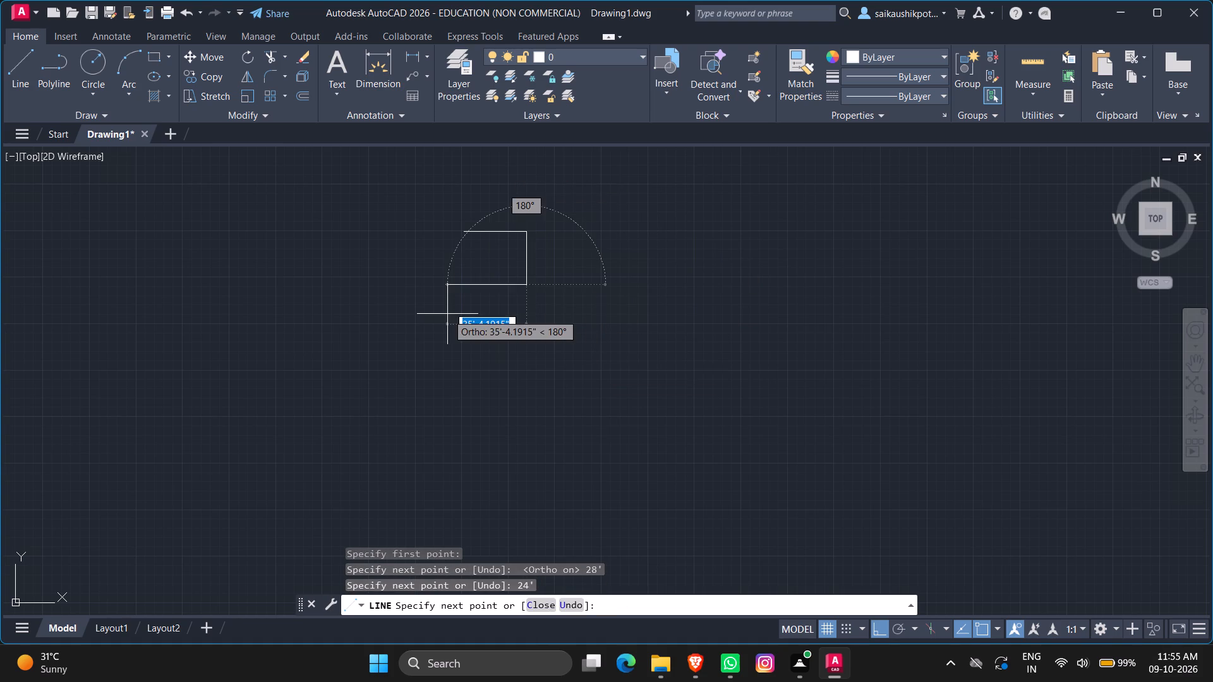
pyautogui.scroll(2, 446, 314)
pyautogui.scroll(-2, 478, 385)
pyautogui.scroll(1, 453, 319)
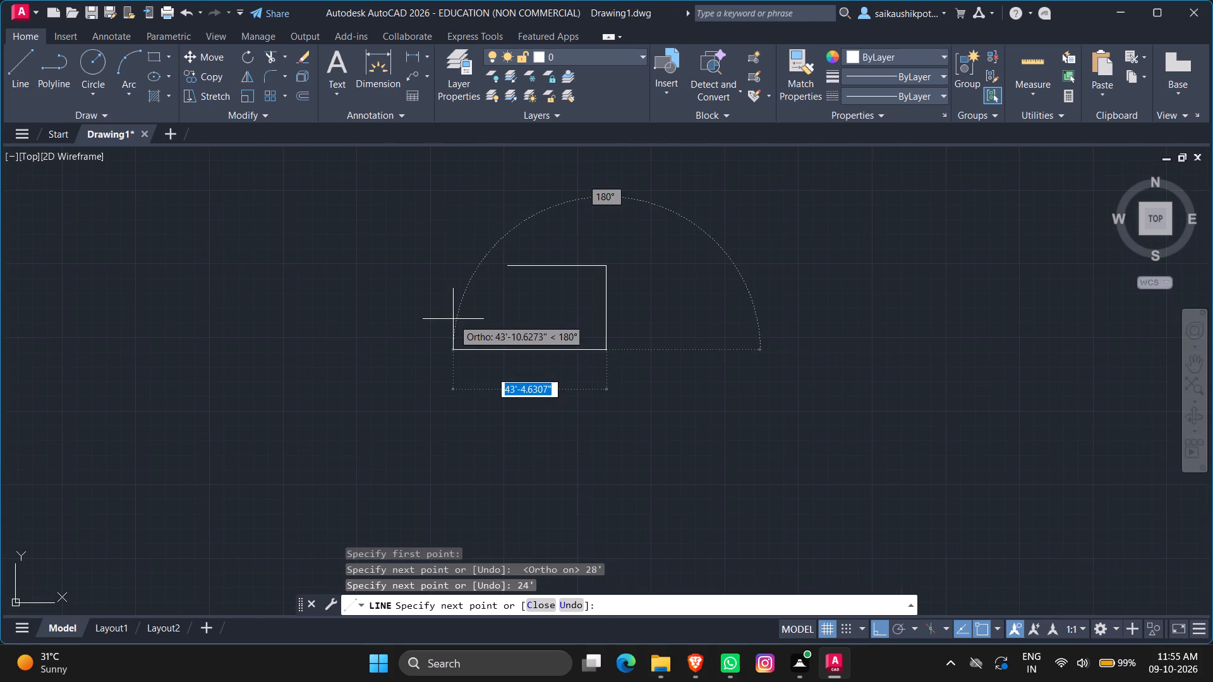
pyautogui.scroll(1, 453, 319)
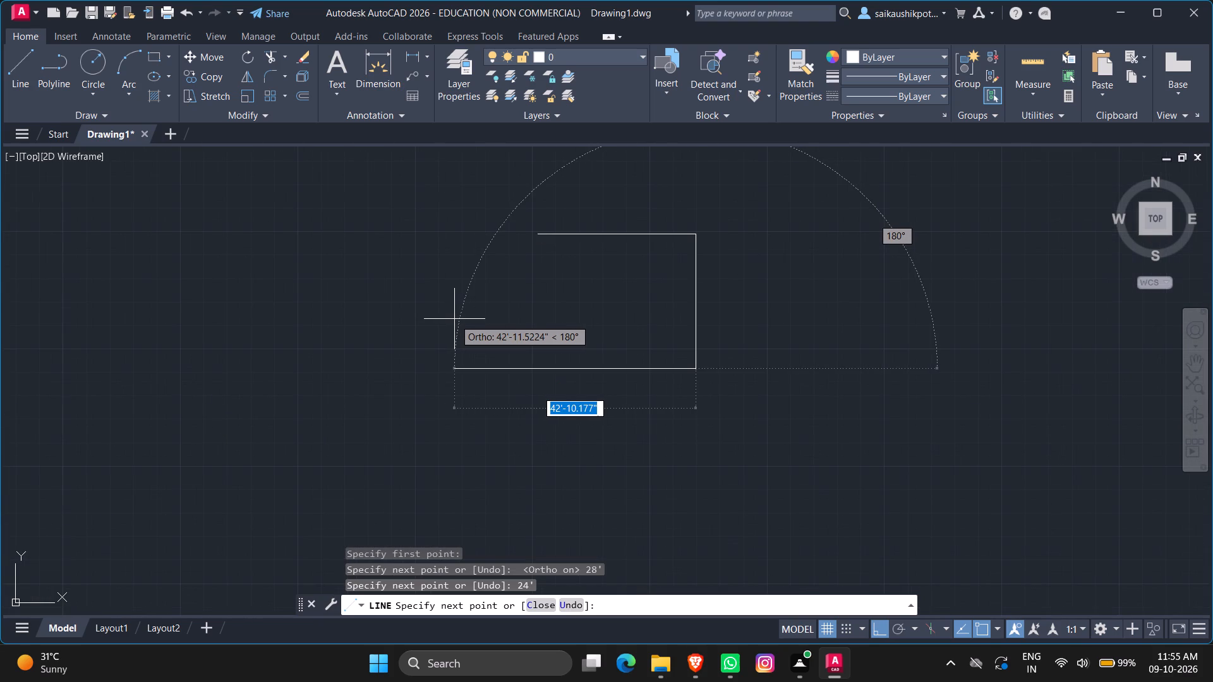
pyautogui.write("28'")
pyautogui.press('Return')
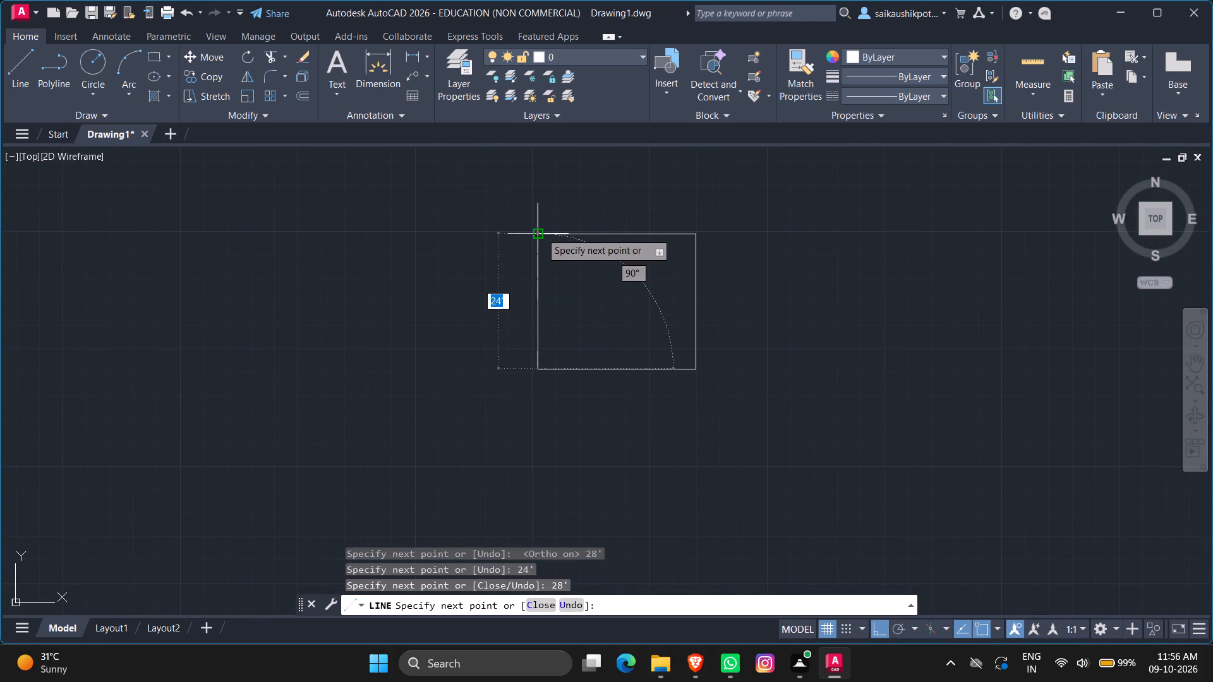
pyautogui.click(539, 232)
pyautogui.press('Escape')
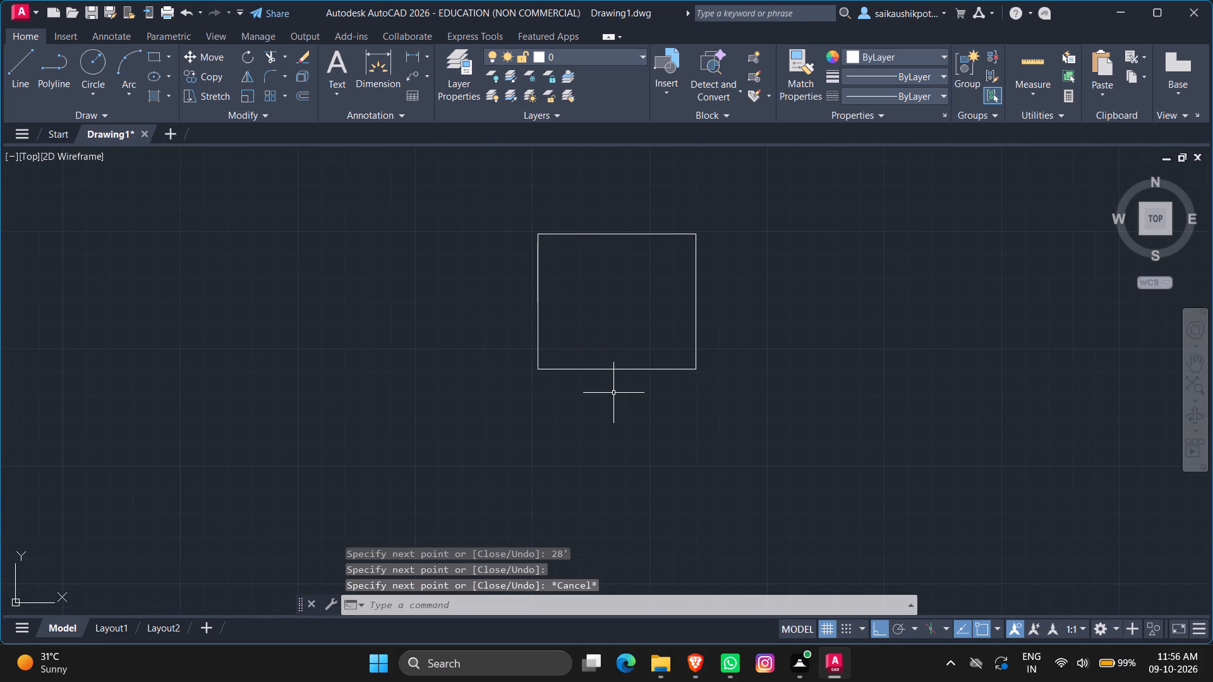
# Offset all four sides of the rectangular outline outward by 6" to form the double-line walls.
pyautogui.press('Escape')
pyautogui.press('Escape')
pyautogui.press('Escape')
pyautogui.press('o')
pyautogui.press('Return')
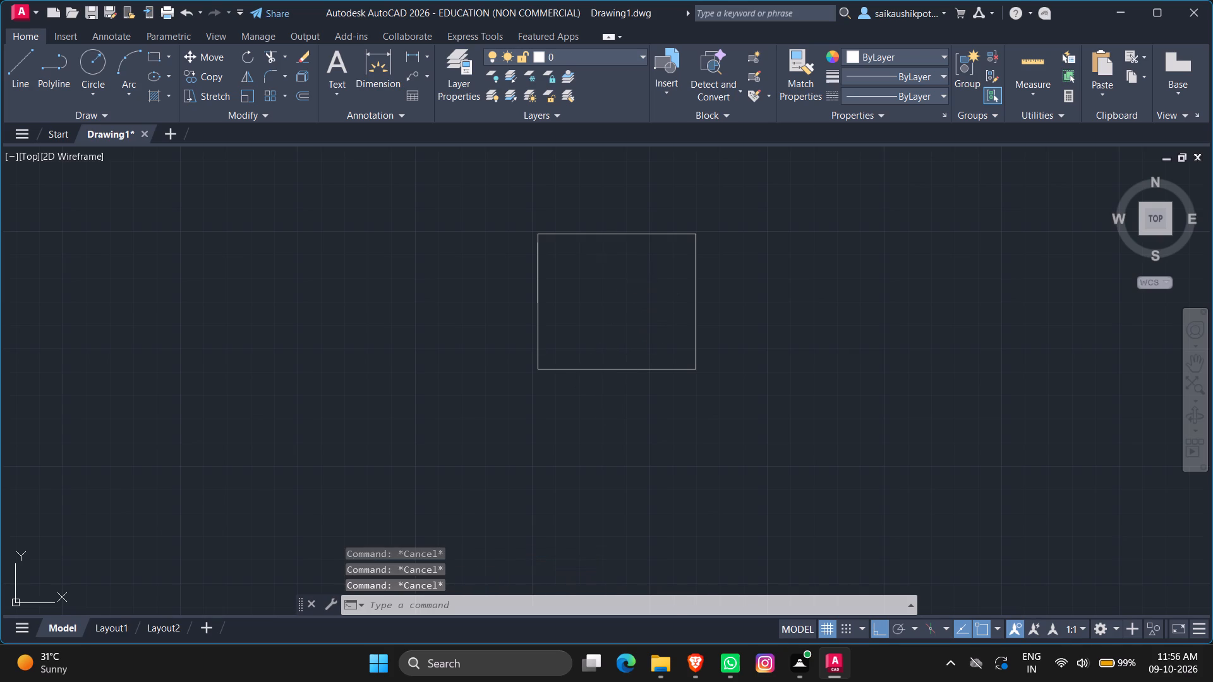
pyautogui.write('6"')
pyautogui.press('Return')
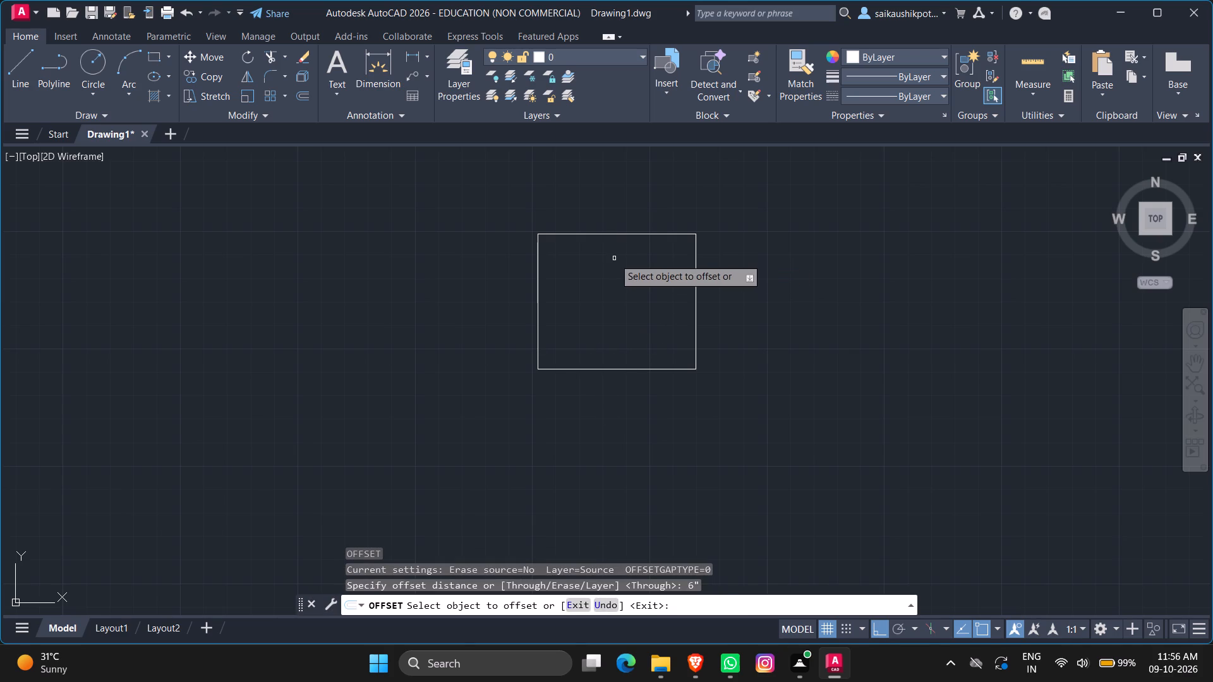
pyautogui.click(577, 232)
pyautogui.click(618, 179)
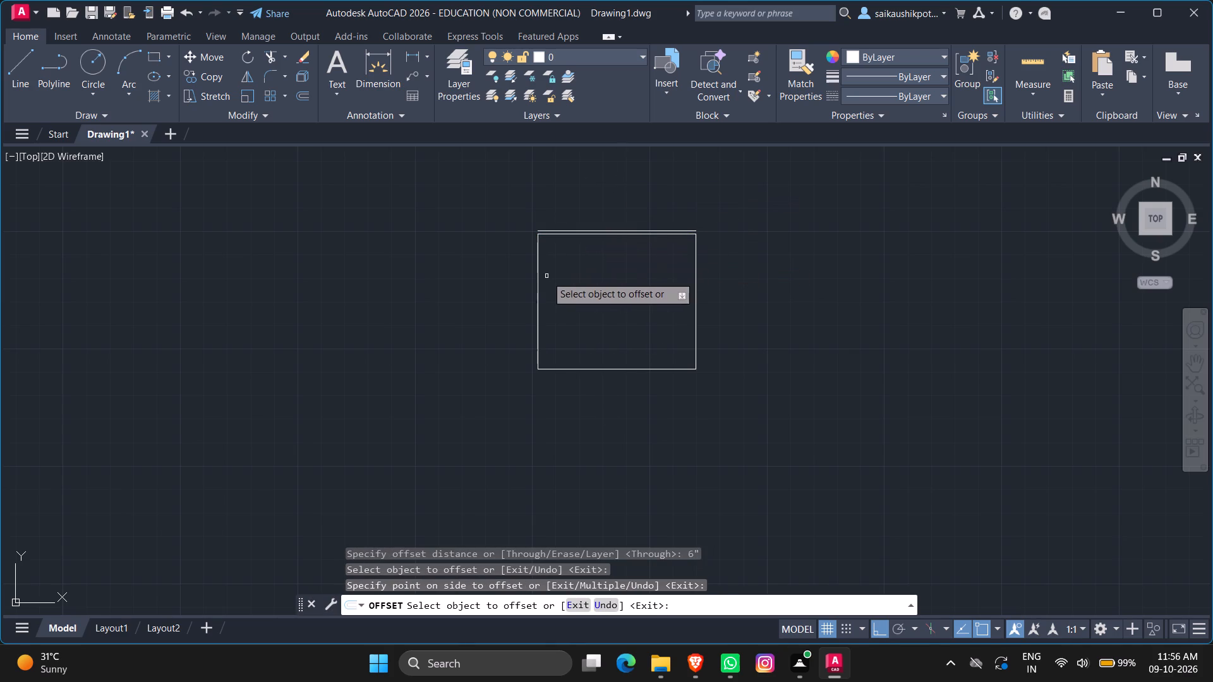
pyautogui.click(538, 275)
pyautogui.click(504, 285)
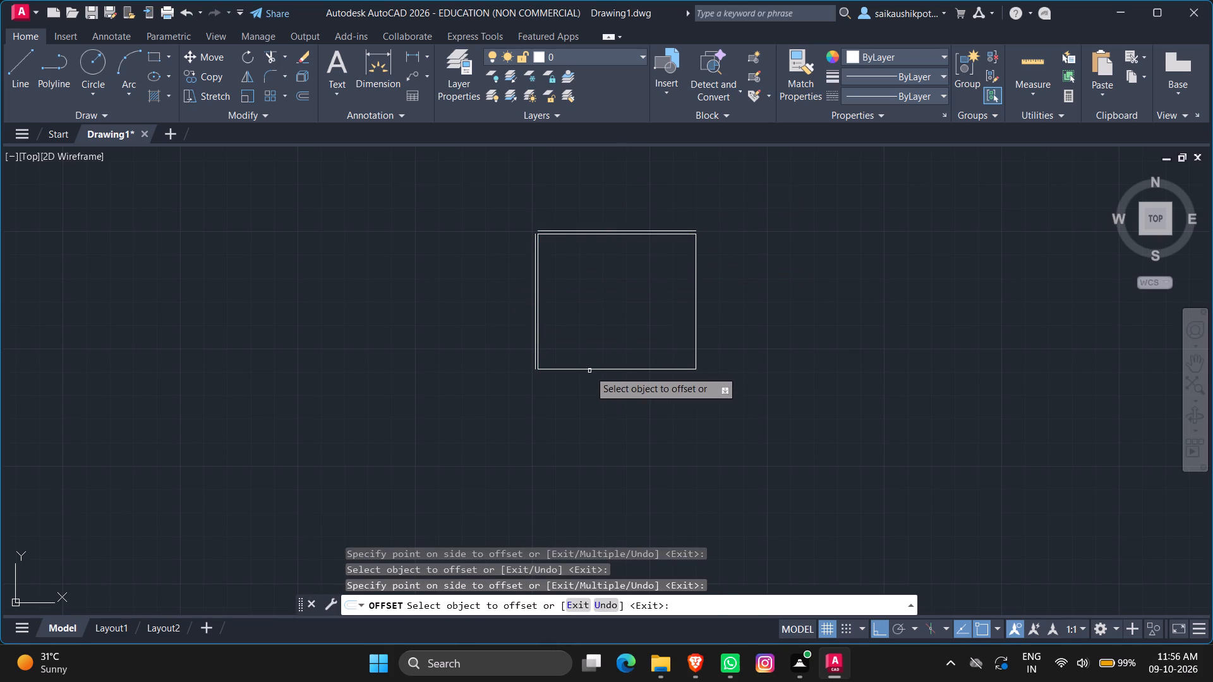
pyautogui.click(589, 371)
pyautogui.click(589, 453)
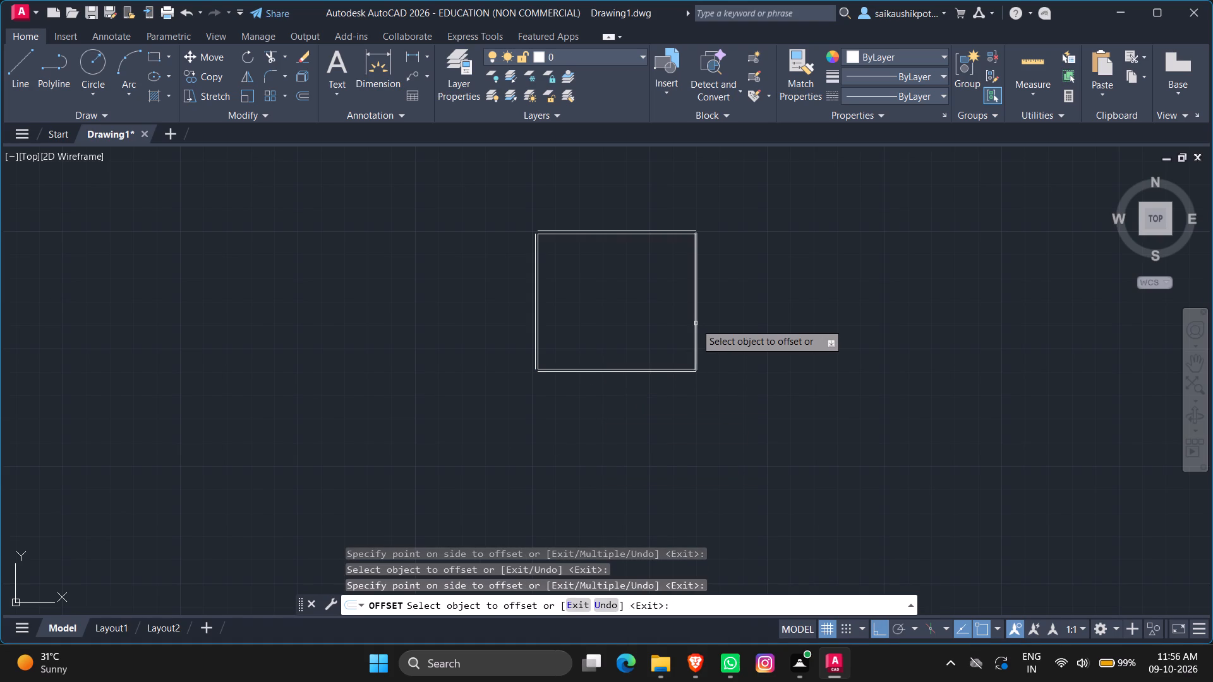
pyautogui.click(696, 323)
pyautogui.click(940, 339)
pyautogui.press('Escape')
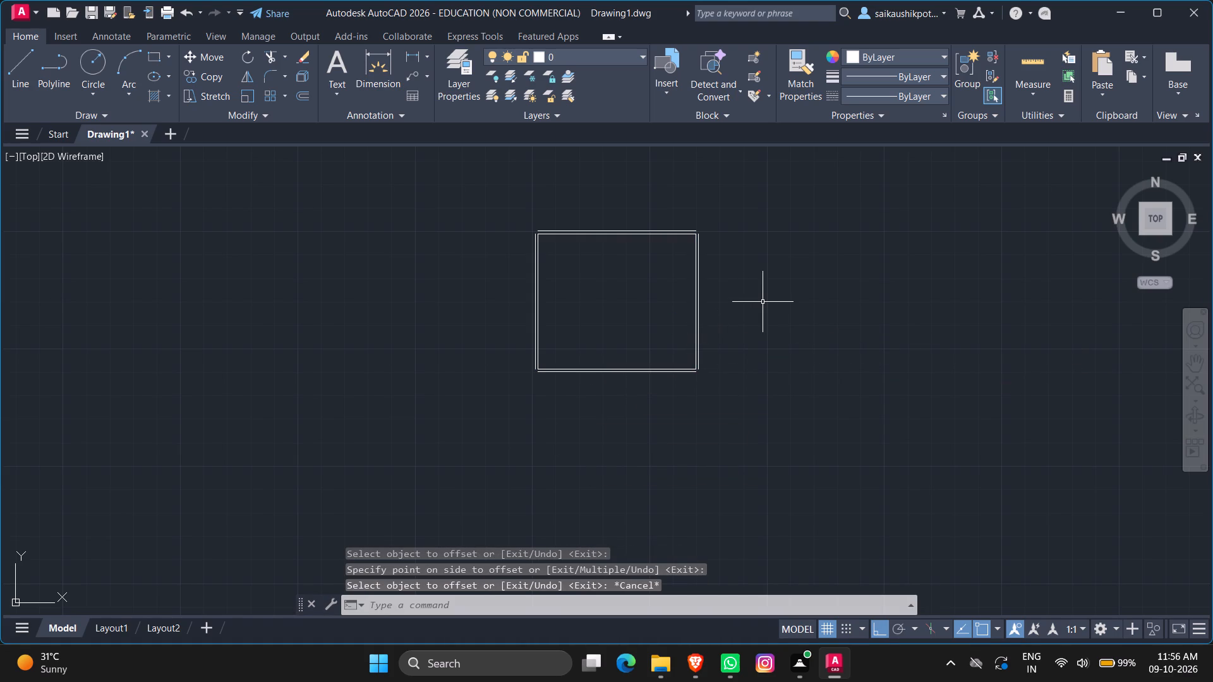
pyautogui.press('Escape')
pyautogui.press('Escape')
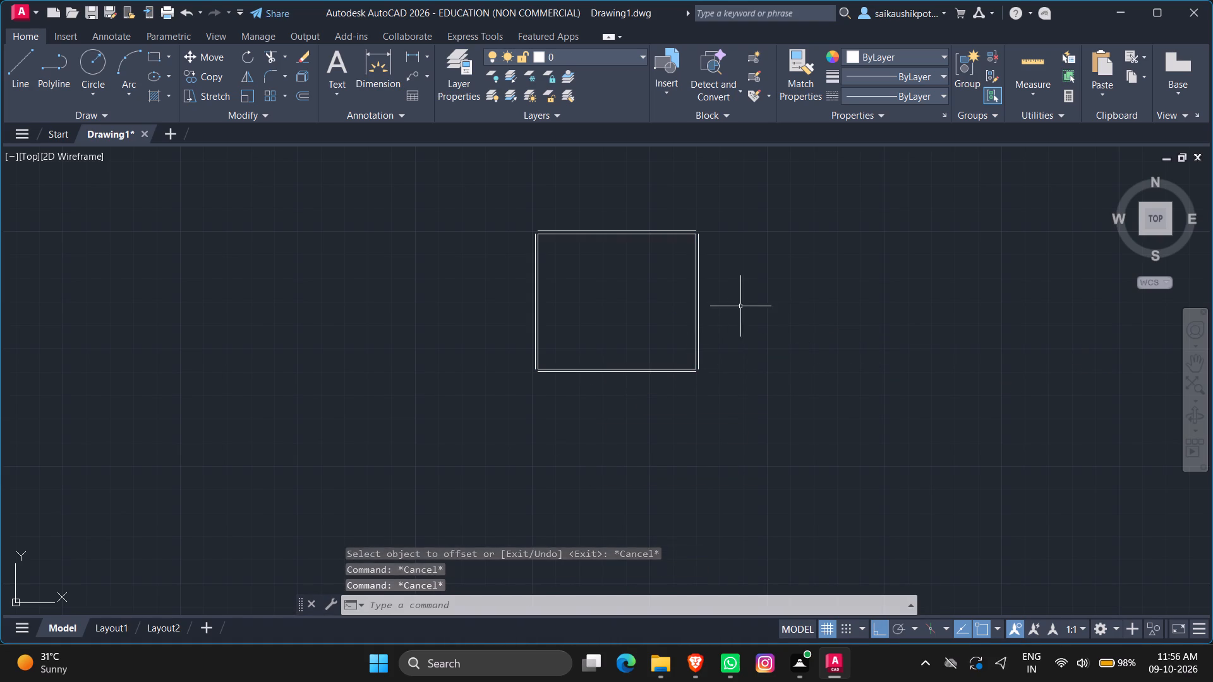
pyautogui.press('Escape')
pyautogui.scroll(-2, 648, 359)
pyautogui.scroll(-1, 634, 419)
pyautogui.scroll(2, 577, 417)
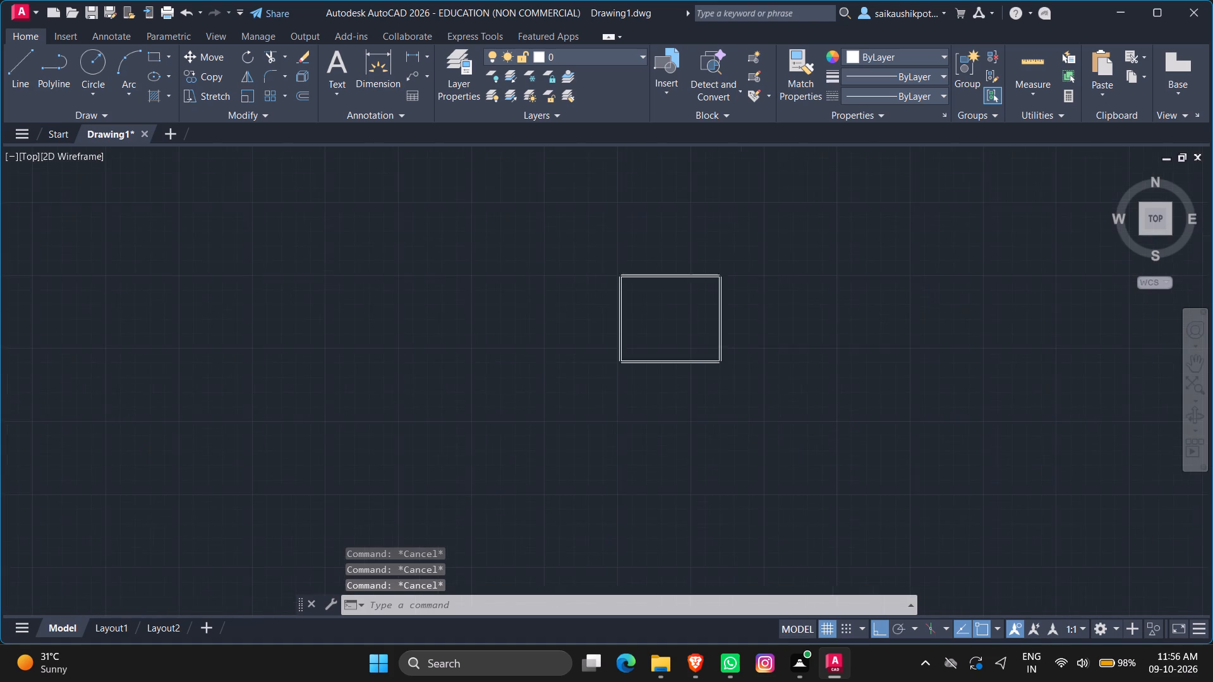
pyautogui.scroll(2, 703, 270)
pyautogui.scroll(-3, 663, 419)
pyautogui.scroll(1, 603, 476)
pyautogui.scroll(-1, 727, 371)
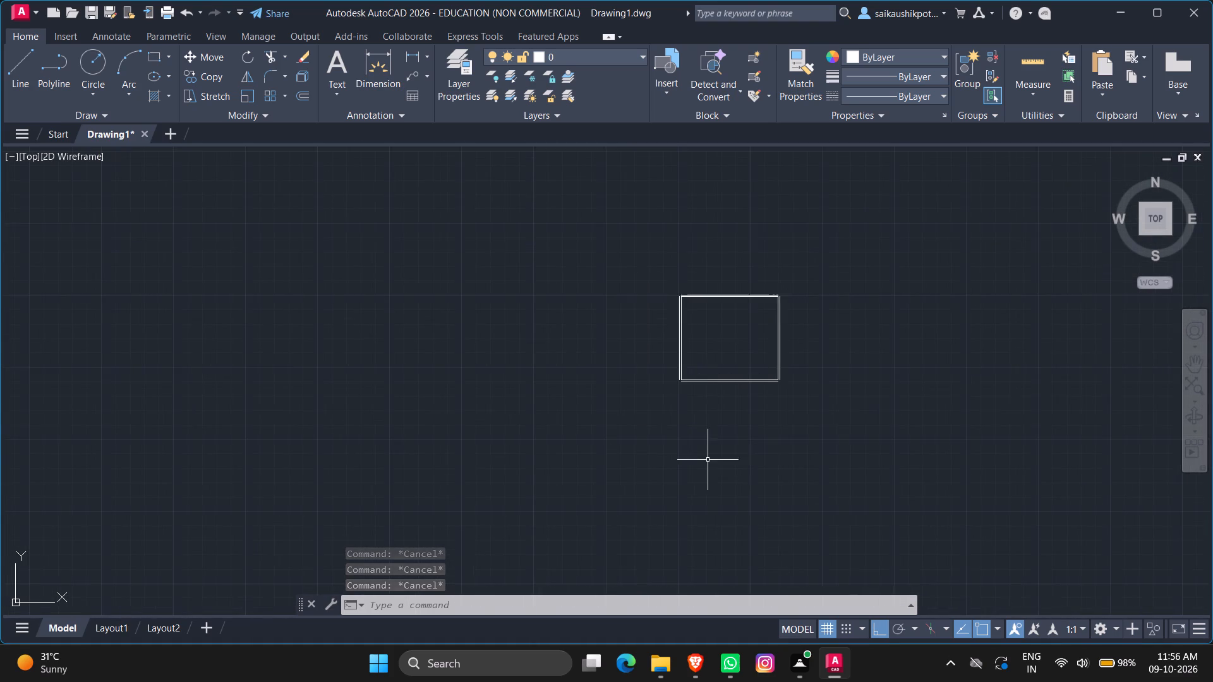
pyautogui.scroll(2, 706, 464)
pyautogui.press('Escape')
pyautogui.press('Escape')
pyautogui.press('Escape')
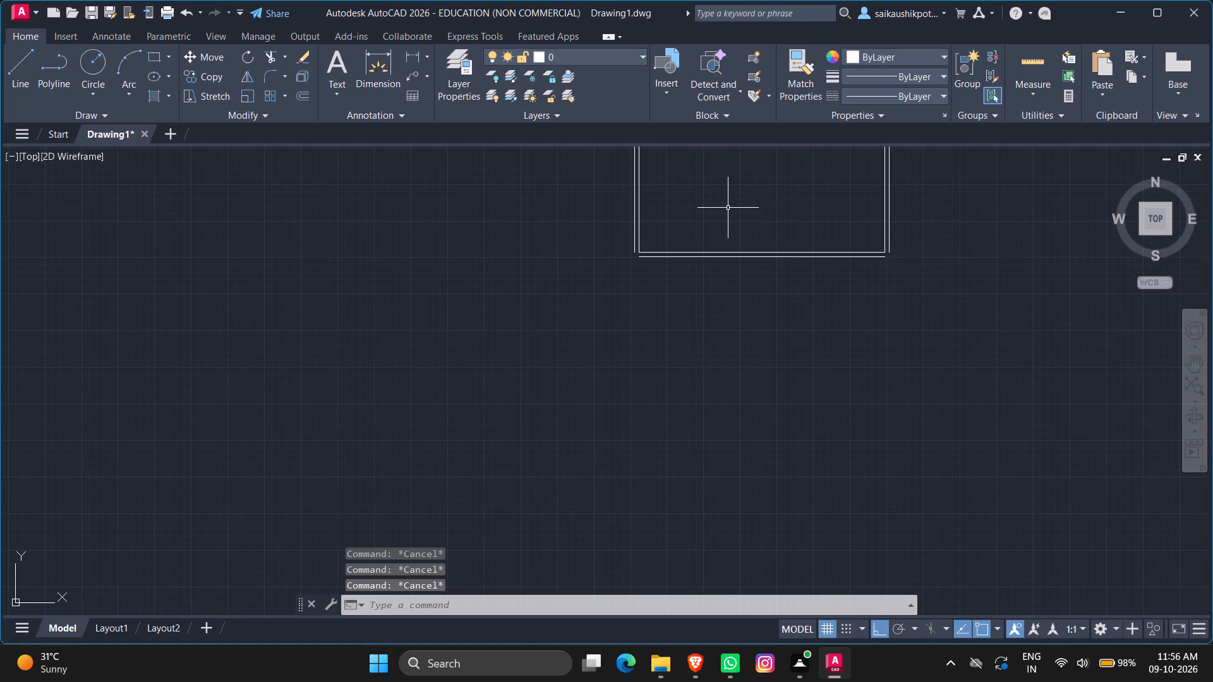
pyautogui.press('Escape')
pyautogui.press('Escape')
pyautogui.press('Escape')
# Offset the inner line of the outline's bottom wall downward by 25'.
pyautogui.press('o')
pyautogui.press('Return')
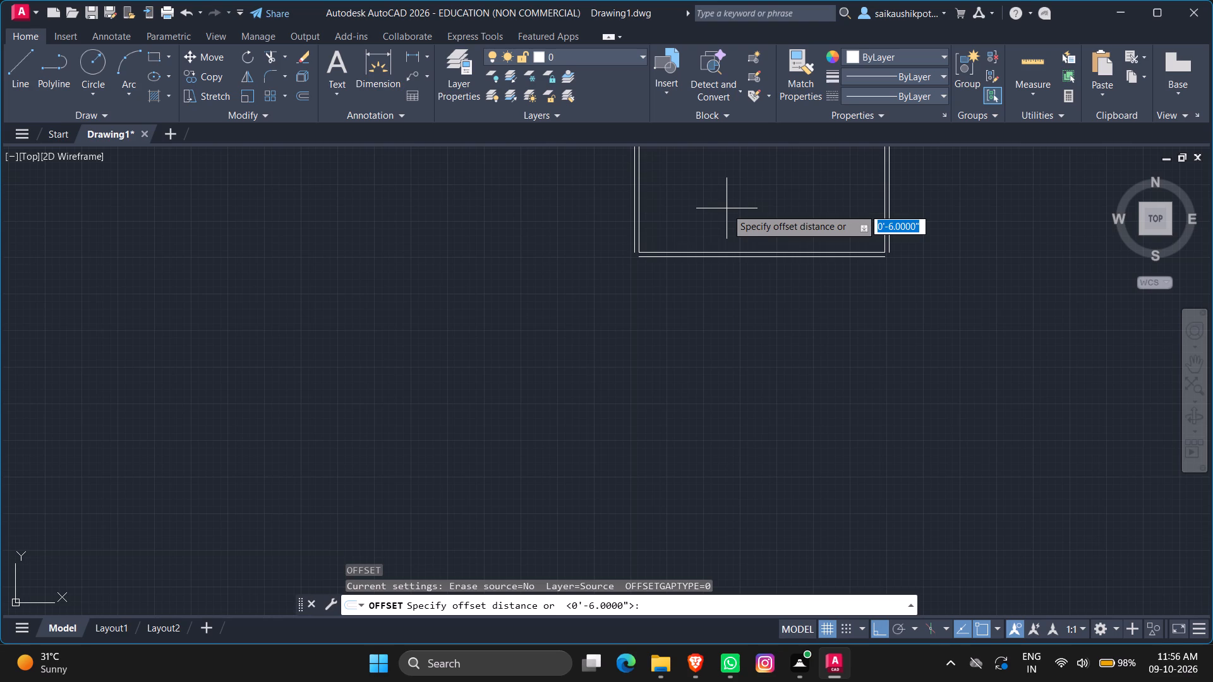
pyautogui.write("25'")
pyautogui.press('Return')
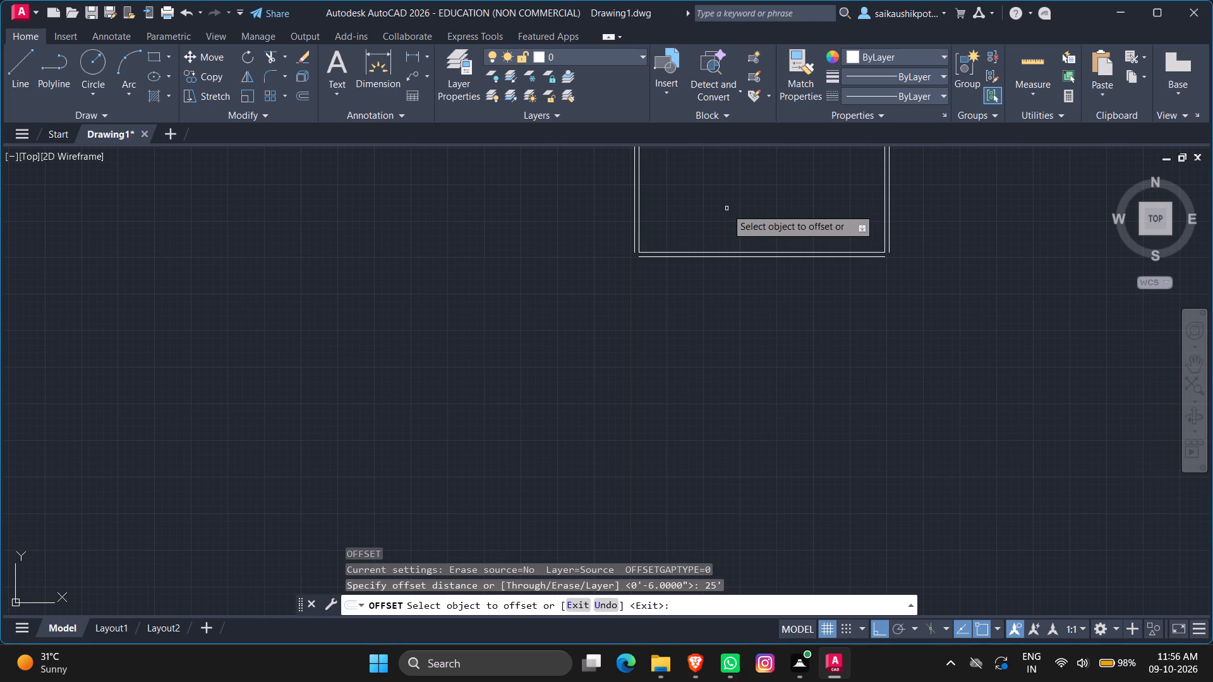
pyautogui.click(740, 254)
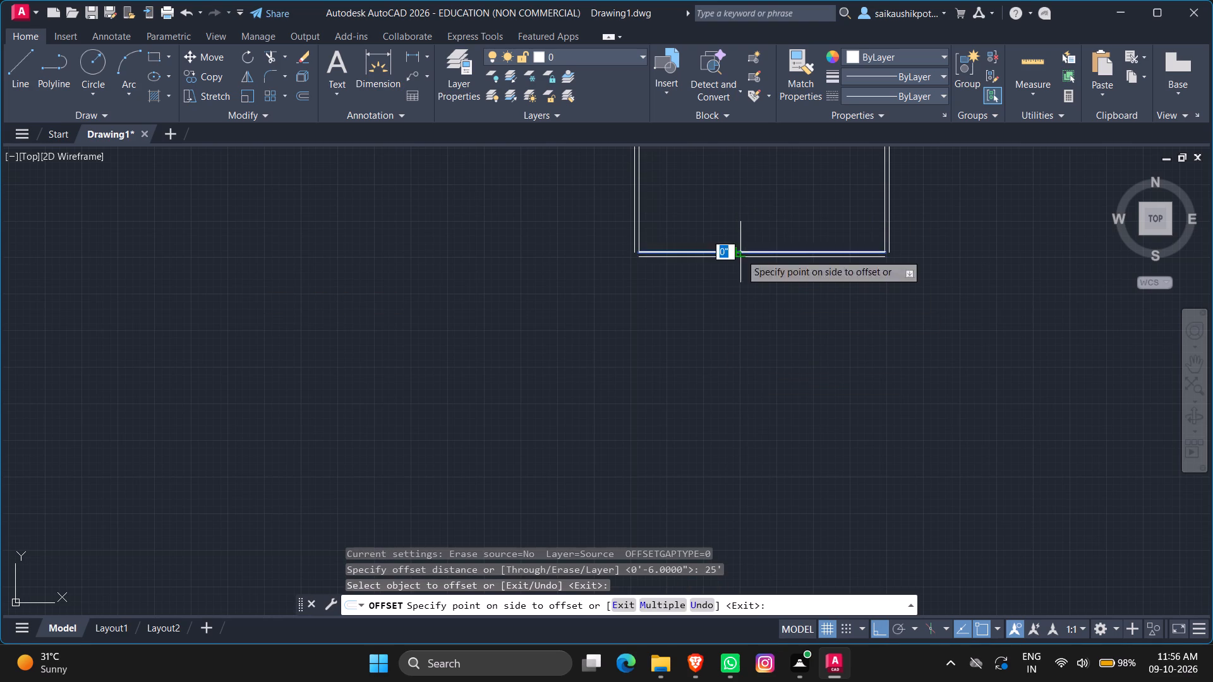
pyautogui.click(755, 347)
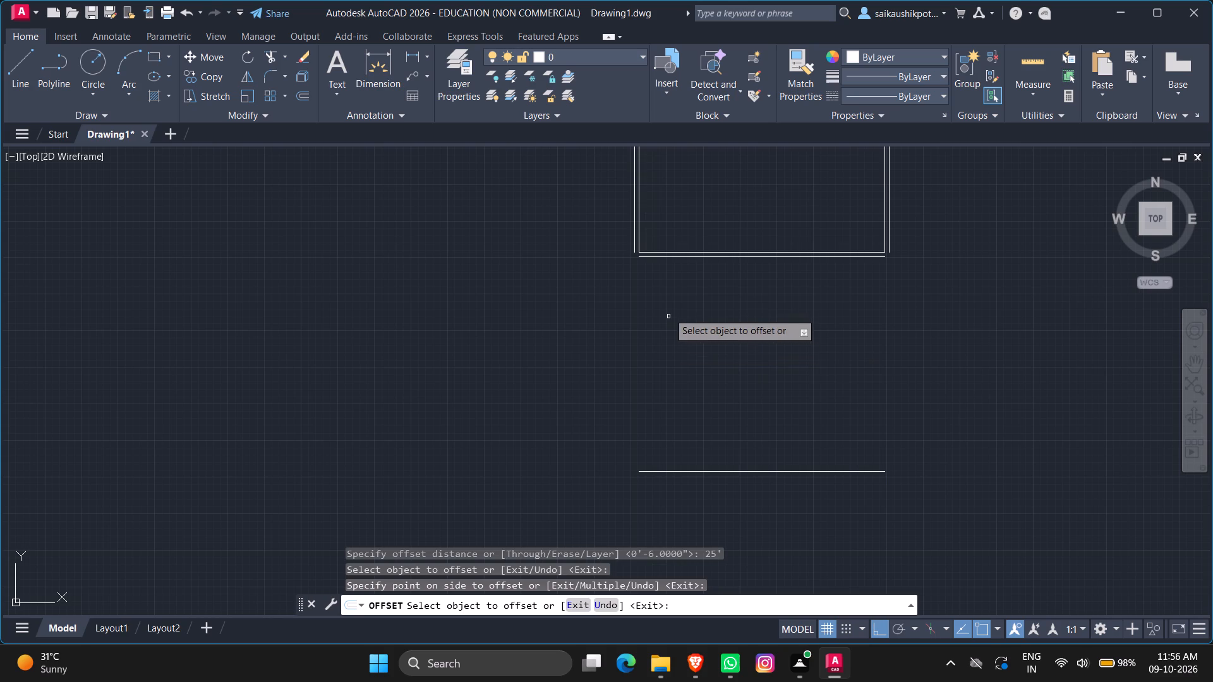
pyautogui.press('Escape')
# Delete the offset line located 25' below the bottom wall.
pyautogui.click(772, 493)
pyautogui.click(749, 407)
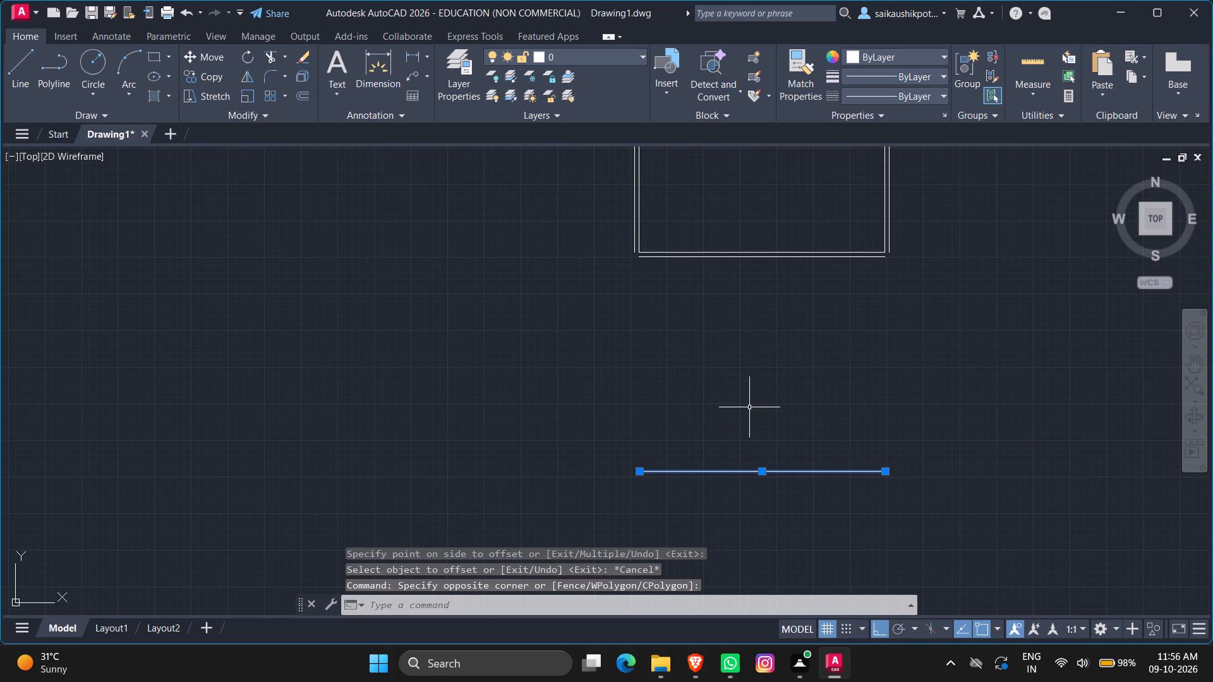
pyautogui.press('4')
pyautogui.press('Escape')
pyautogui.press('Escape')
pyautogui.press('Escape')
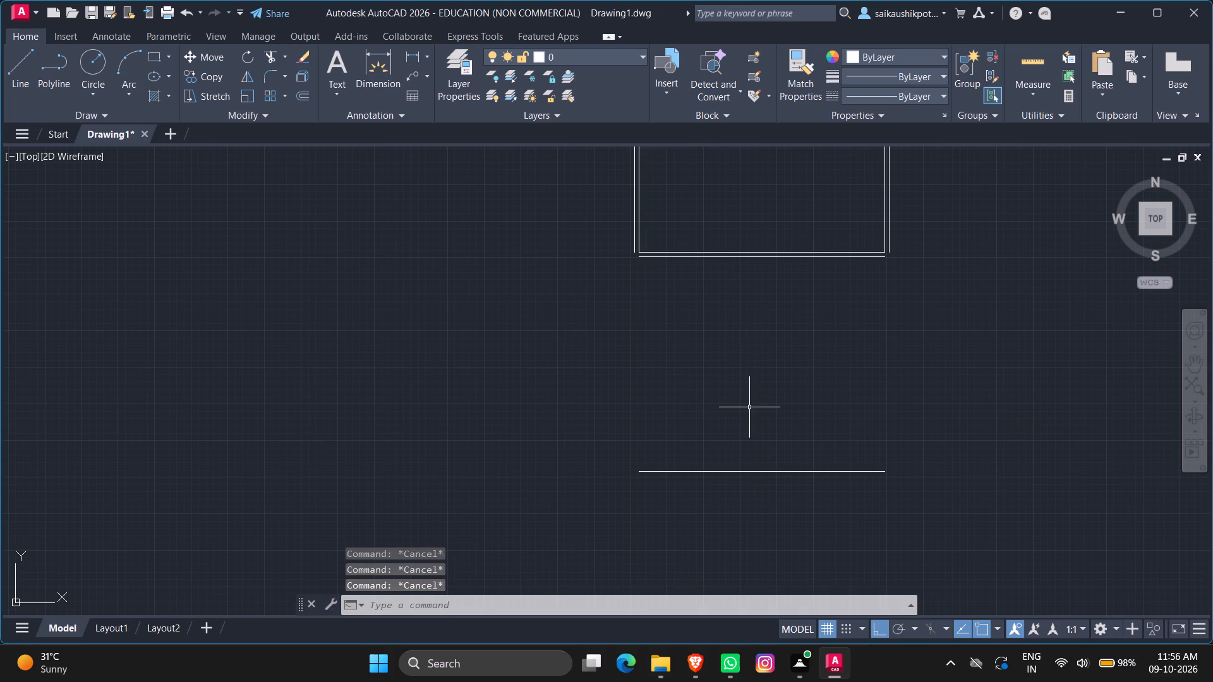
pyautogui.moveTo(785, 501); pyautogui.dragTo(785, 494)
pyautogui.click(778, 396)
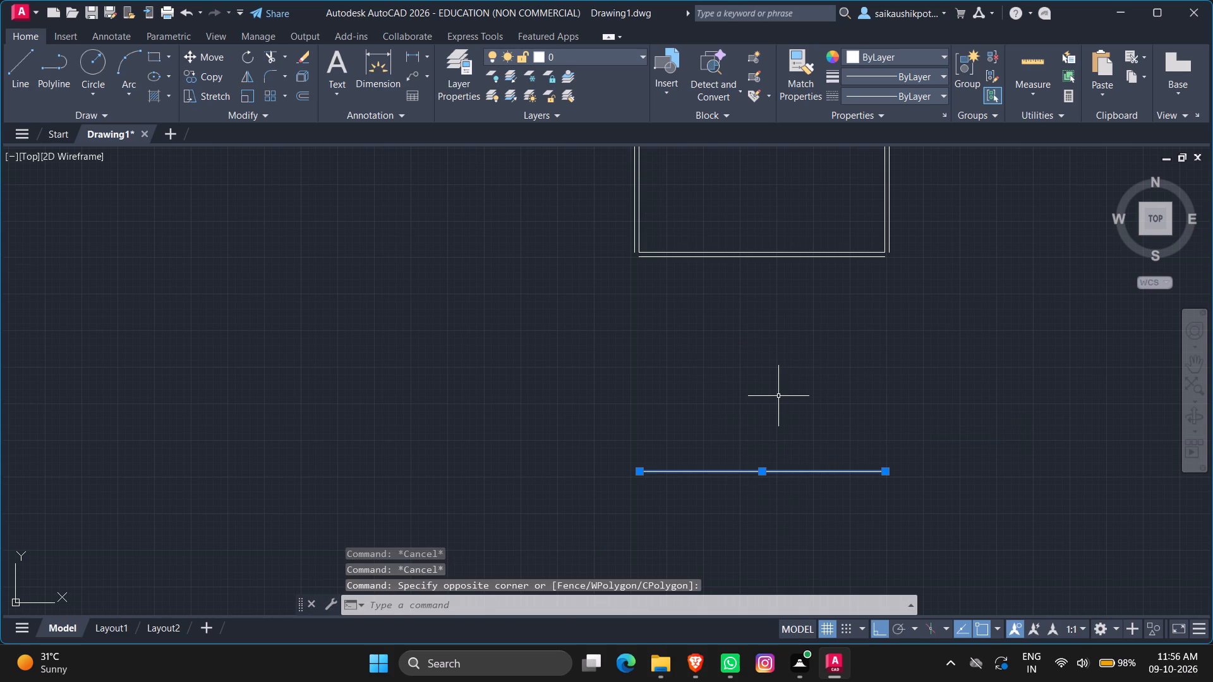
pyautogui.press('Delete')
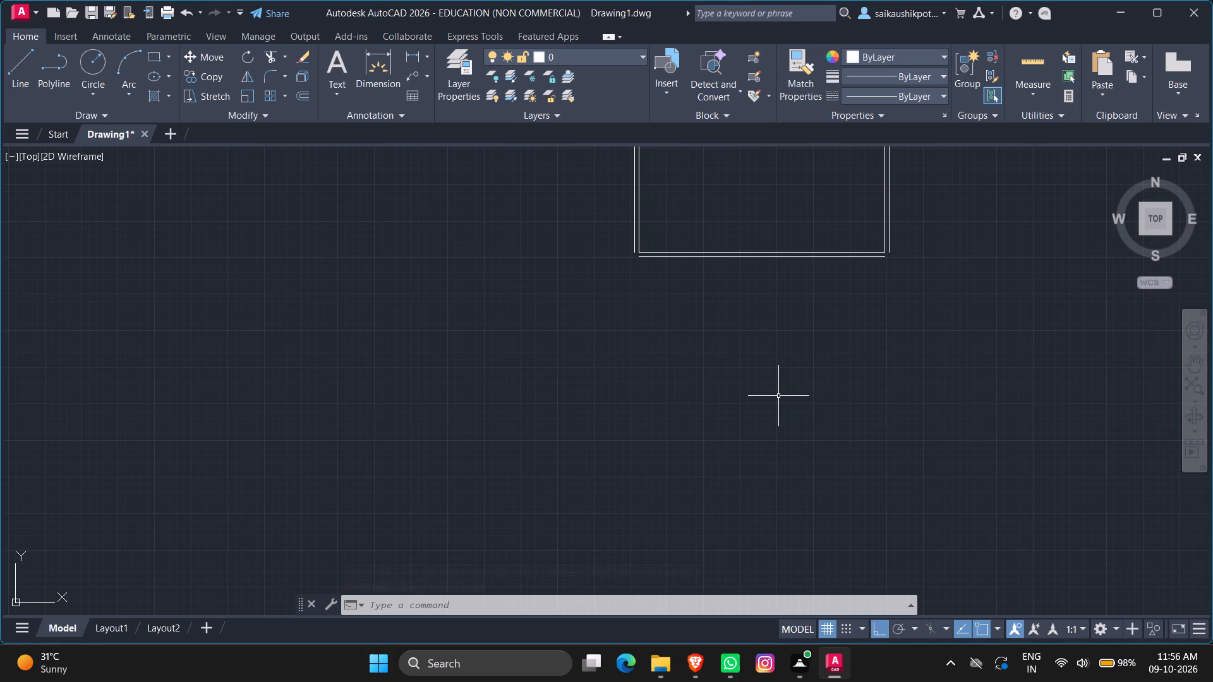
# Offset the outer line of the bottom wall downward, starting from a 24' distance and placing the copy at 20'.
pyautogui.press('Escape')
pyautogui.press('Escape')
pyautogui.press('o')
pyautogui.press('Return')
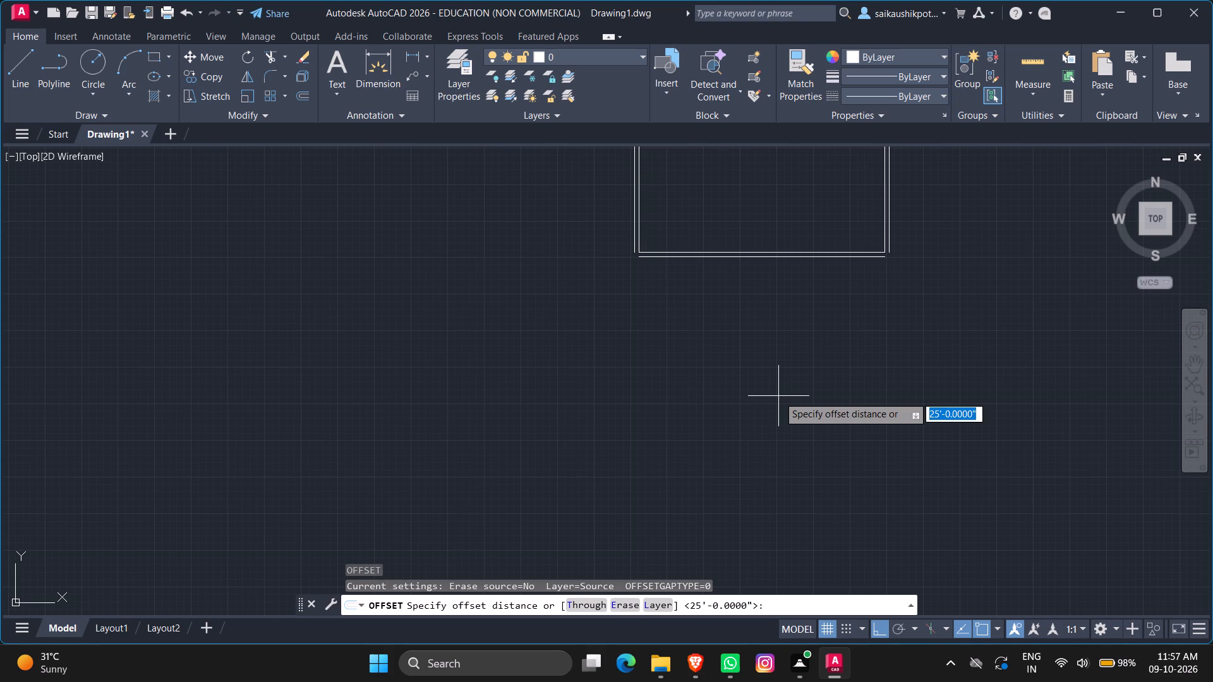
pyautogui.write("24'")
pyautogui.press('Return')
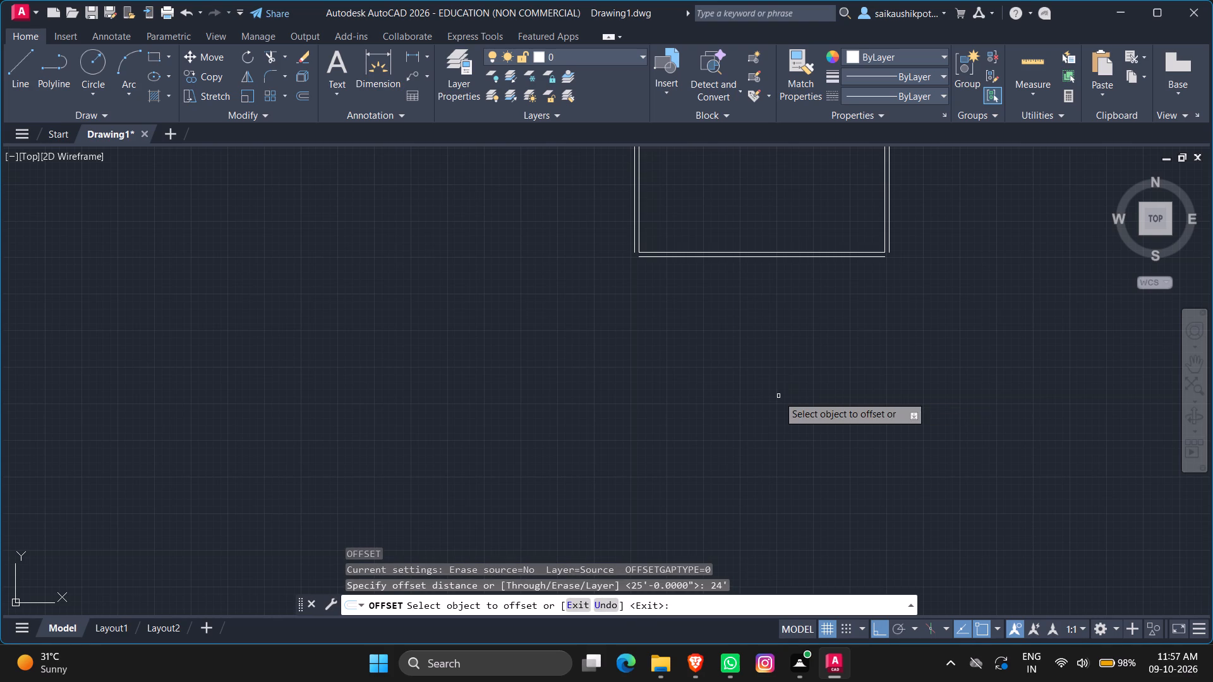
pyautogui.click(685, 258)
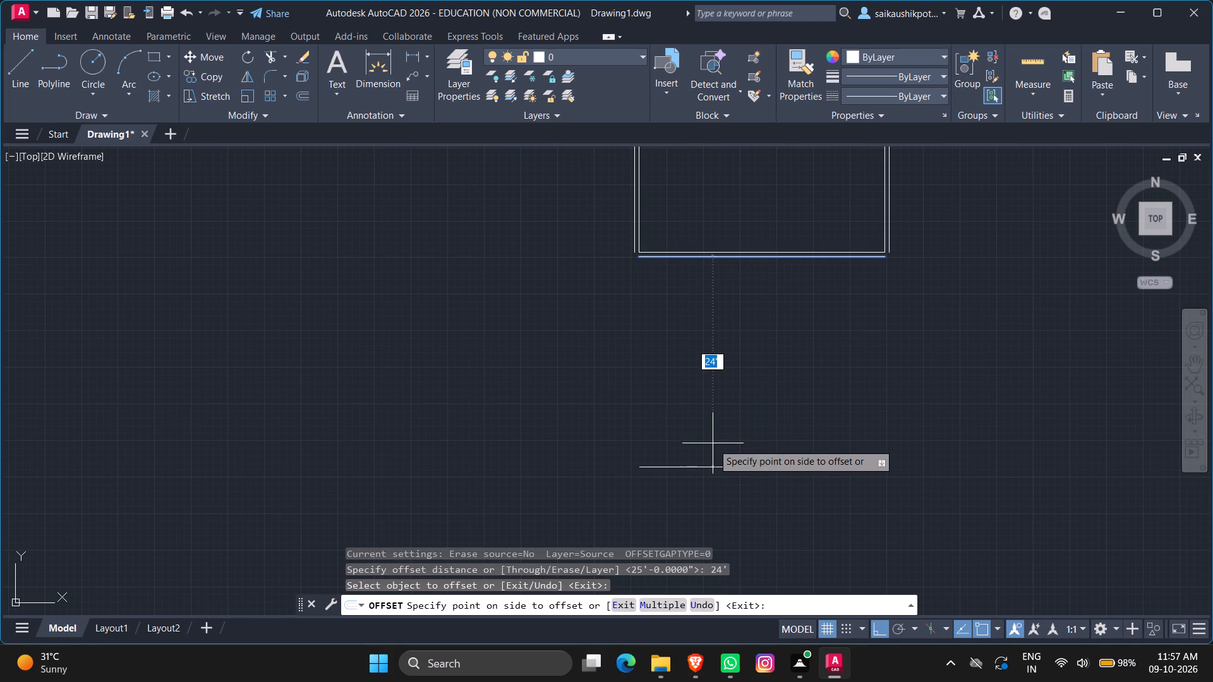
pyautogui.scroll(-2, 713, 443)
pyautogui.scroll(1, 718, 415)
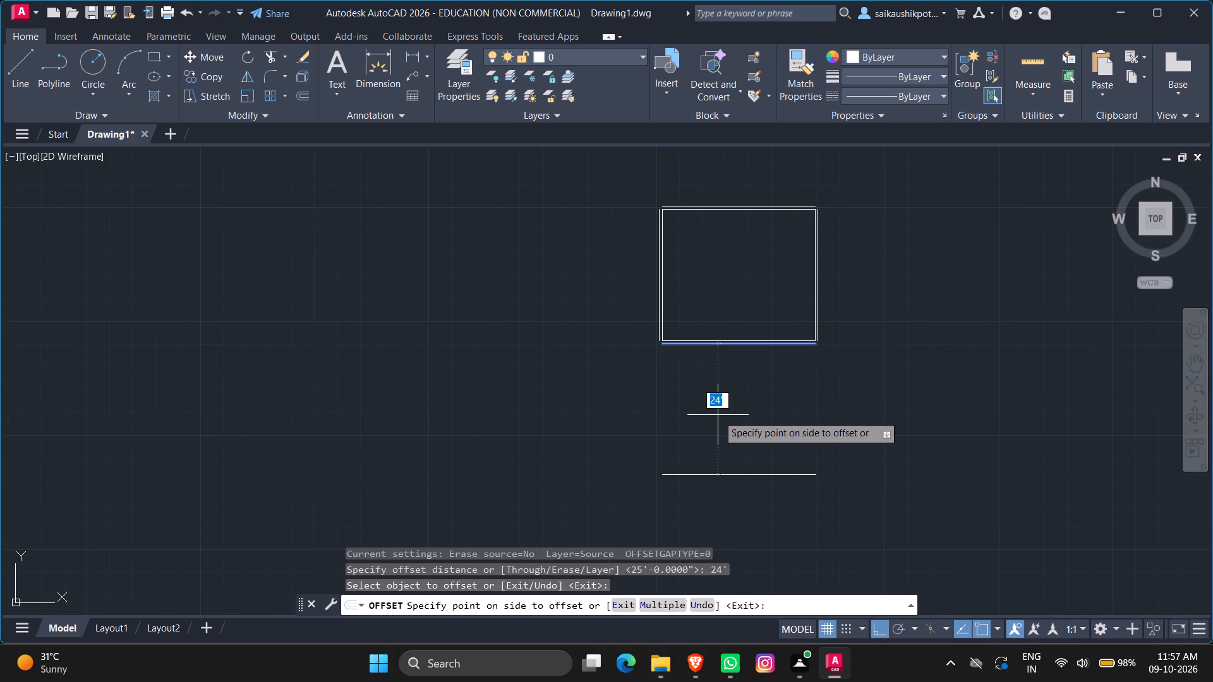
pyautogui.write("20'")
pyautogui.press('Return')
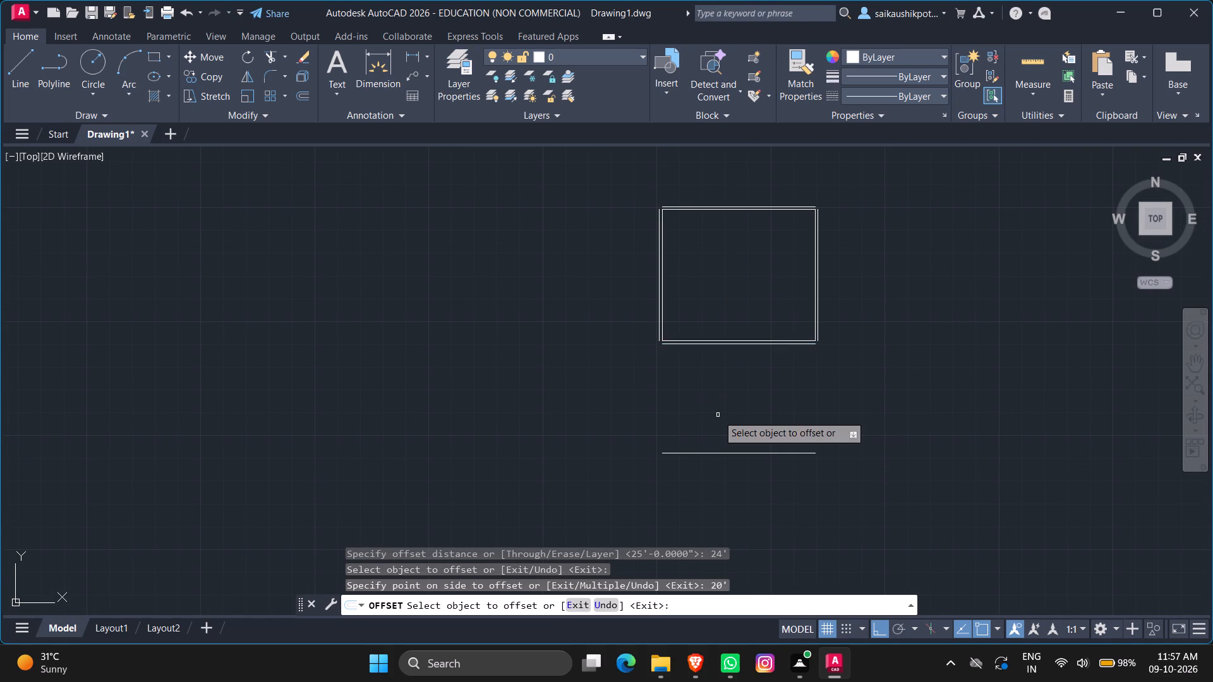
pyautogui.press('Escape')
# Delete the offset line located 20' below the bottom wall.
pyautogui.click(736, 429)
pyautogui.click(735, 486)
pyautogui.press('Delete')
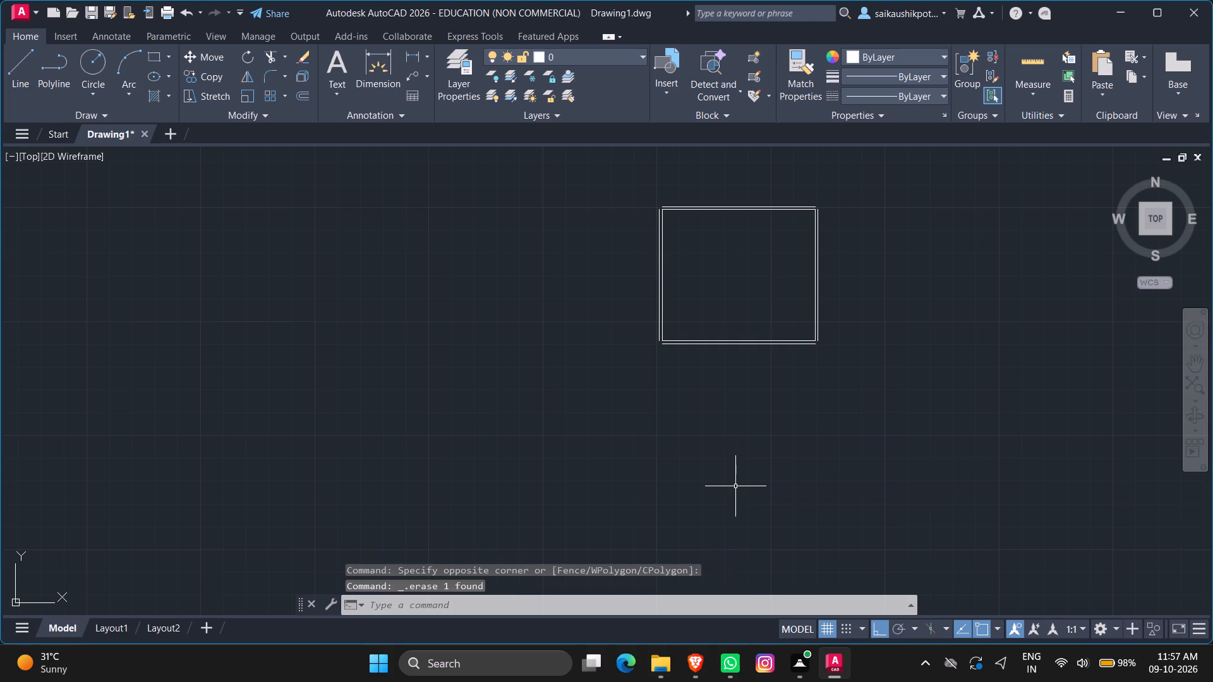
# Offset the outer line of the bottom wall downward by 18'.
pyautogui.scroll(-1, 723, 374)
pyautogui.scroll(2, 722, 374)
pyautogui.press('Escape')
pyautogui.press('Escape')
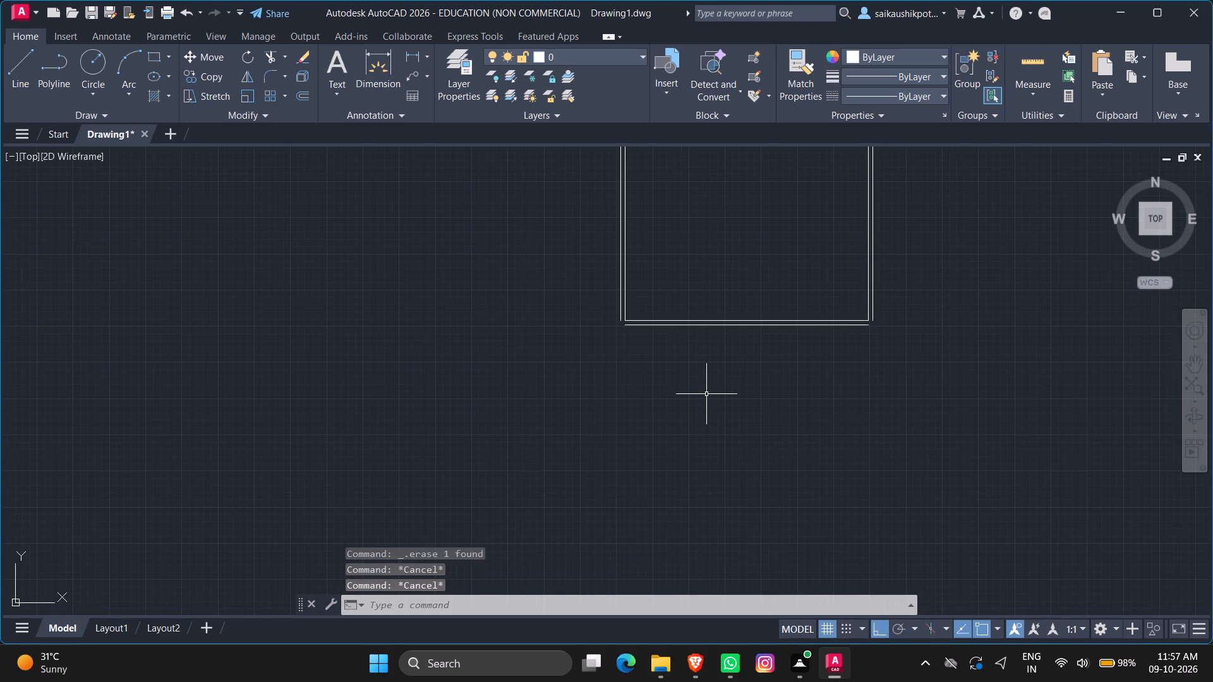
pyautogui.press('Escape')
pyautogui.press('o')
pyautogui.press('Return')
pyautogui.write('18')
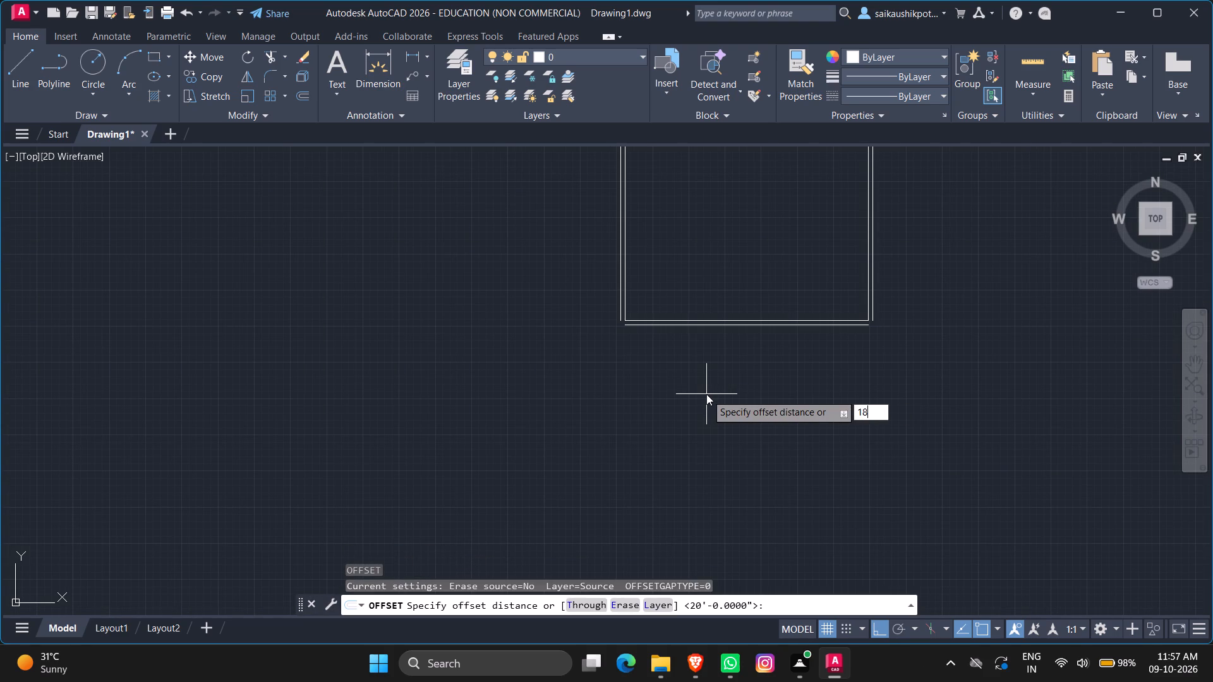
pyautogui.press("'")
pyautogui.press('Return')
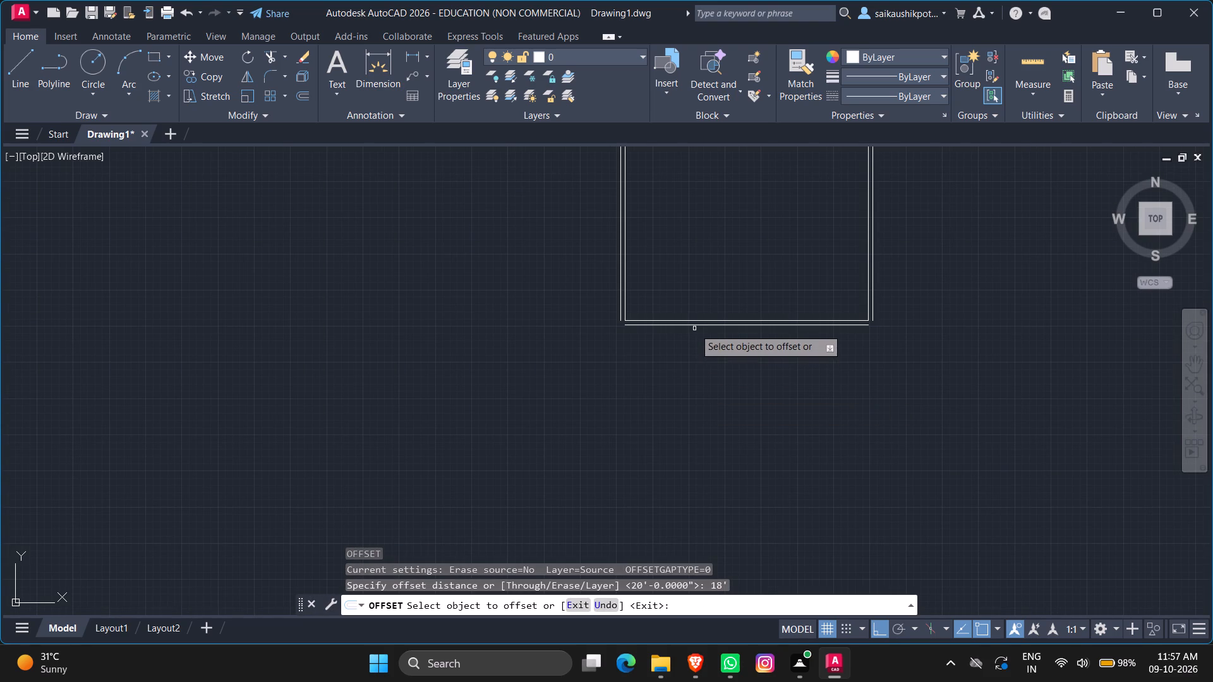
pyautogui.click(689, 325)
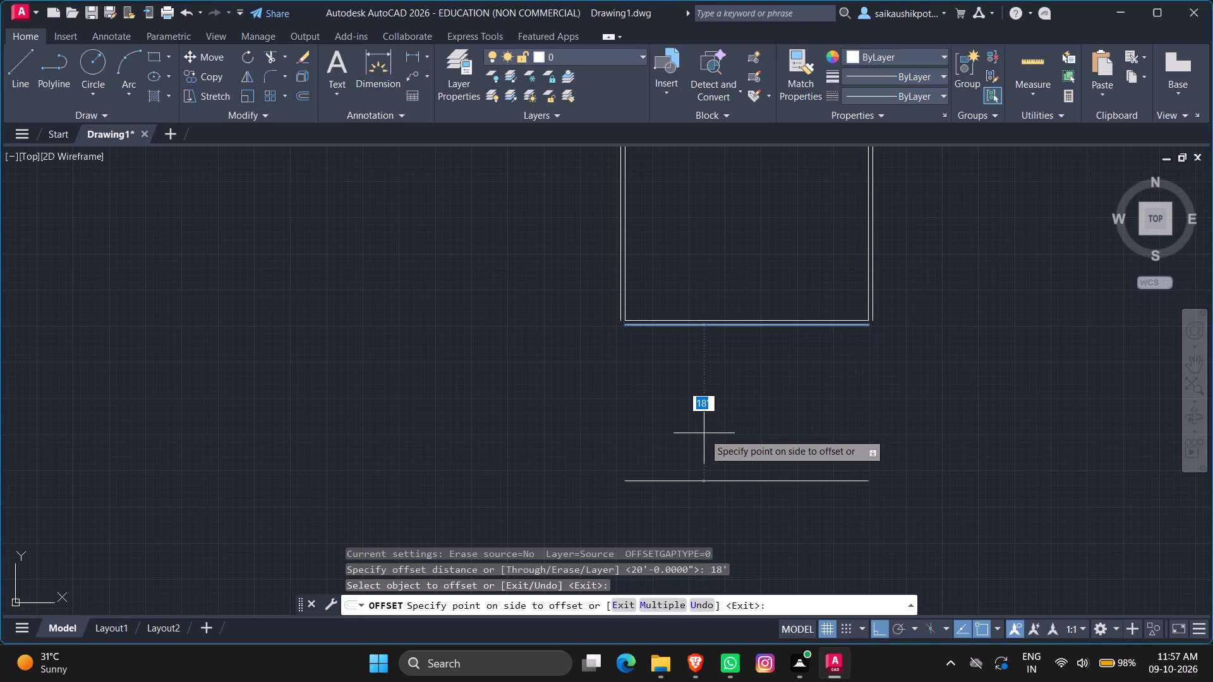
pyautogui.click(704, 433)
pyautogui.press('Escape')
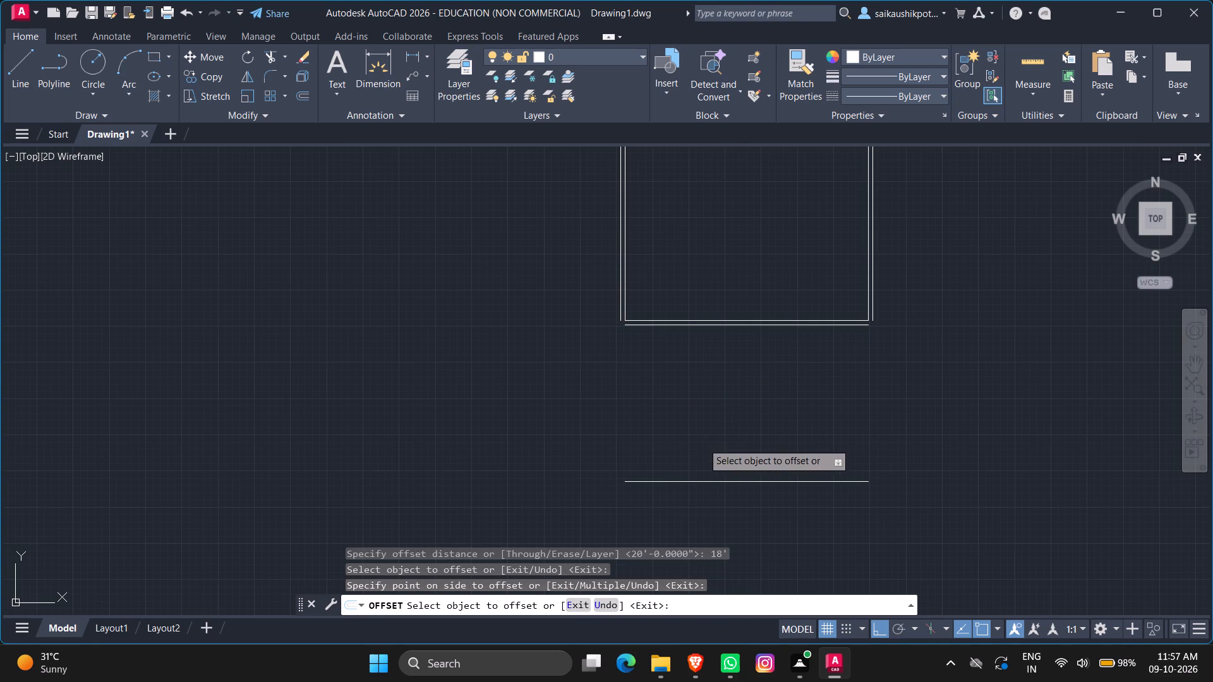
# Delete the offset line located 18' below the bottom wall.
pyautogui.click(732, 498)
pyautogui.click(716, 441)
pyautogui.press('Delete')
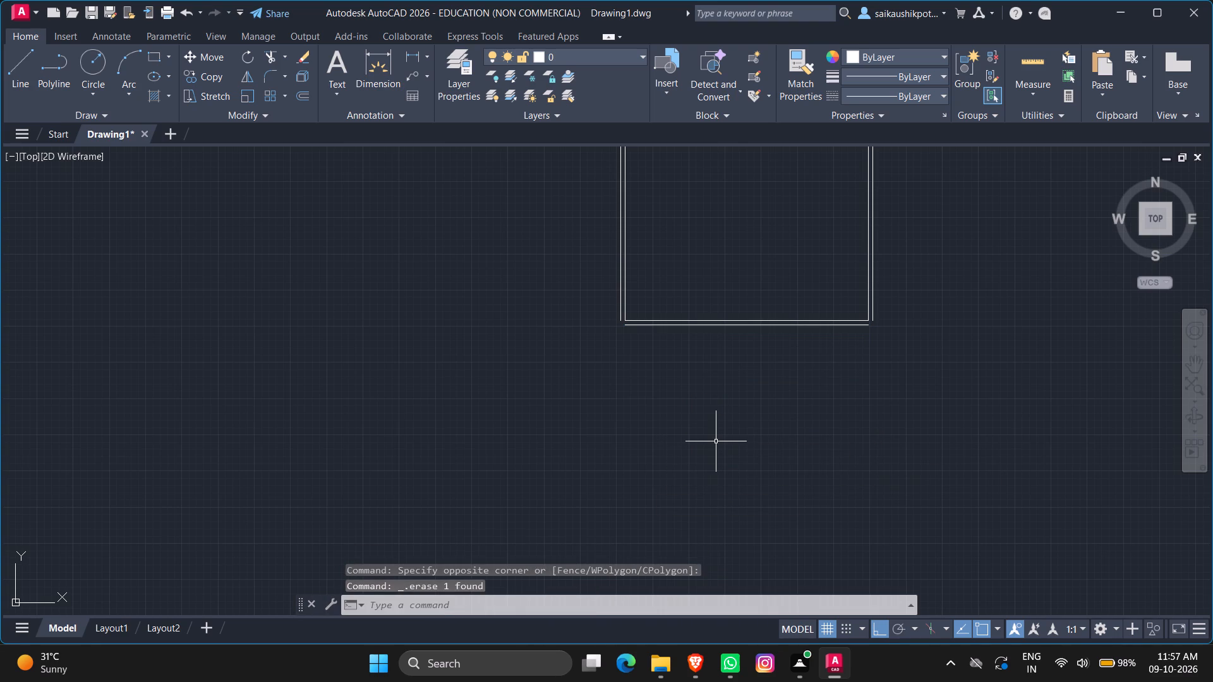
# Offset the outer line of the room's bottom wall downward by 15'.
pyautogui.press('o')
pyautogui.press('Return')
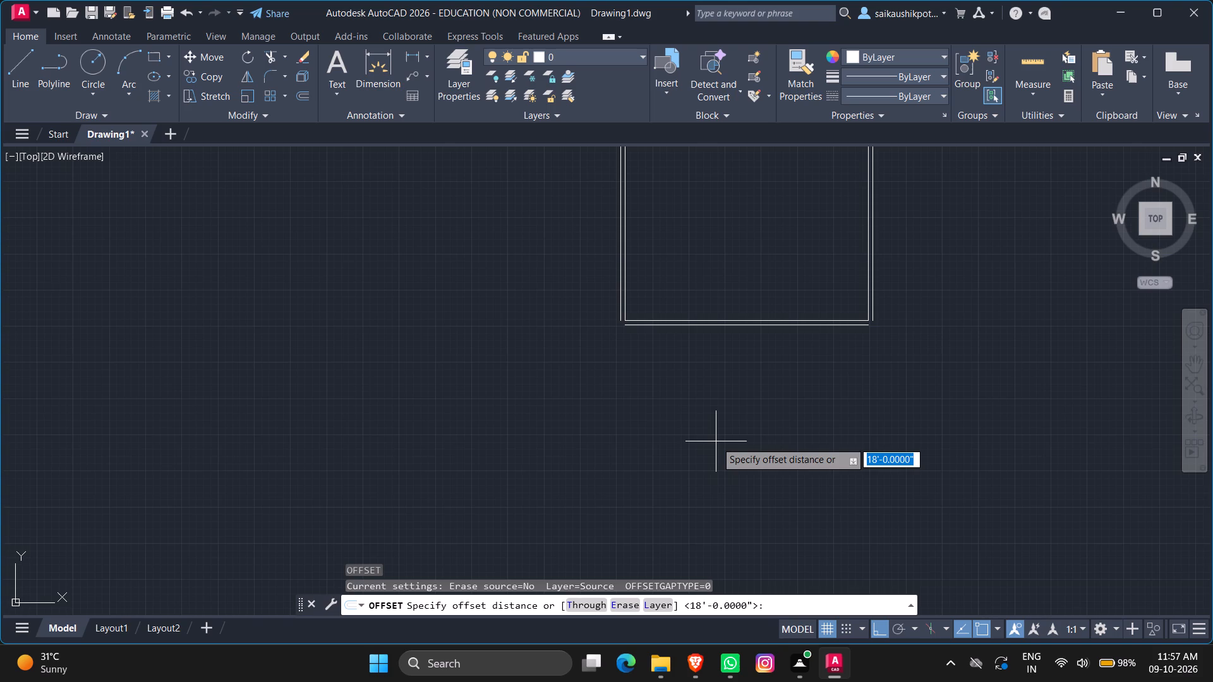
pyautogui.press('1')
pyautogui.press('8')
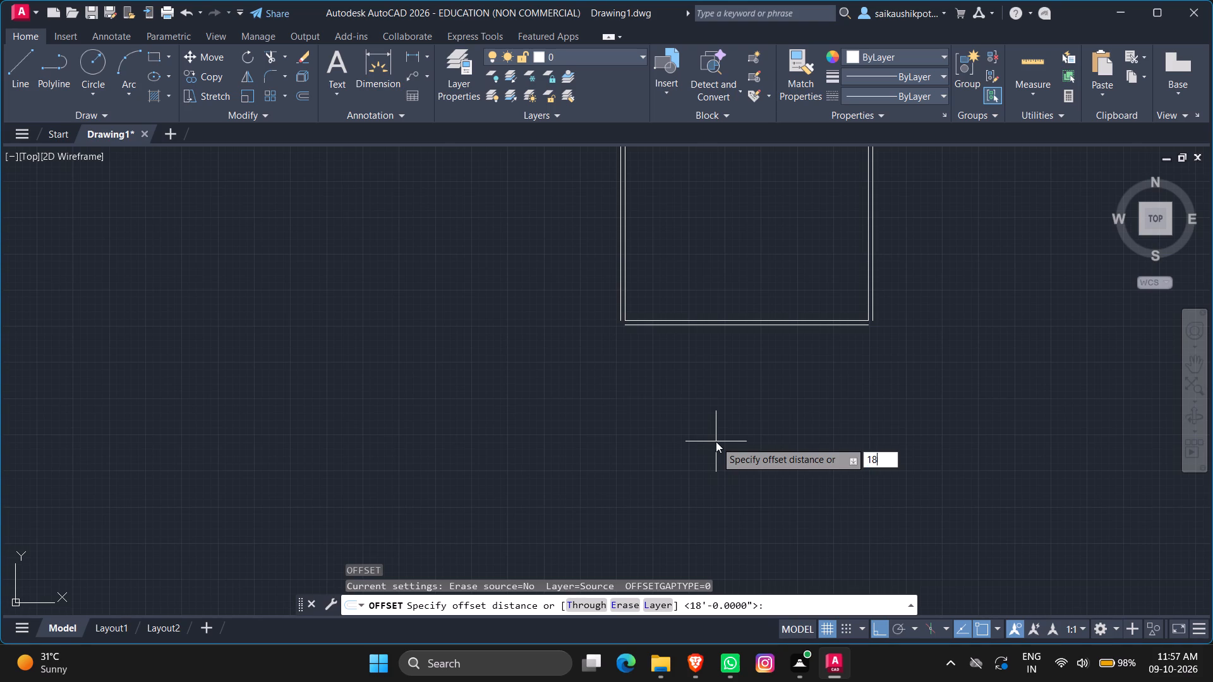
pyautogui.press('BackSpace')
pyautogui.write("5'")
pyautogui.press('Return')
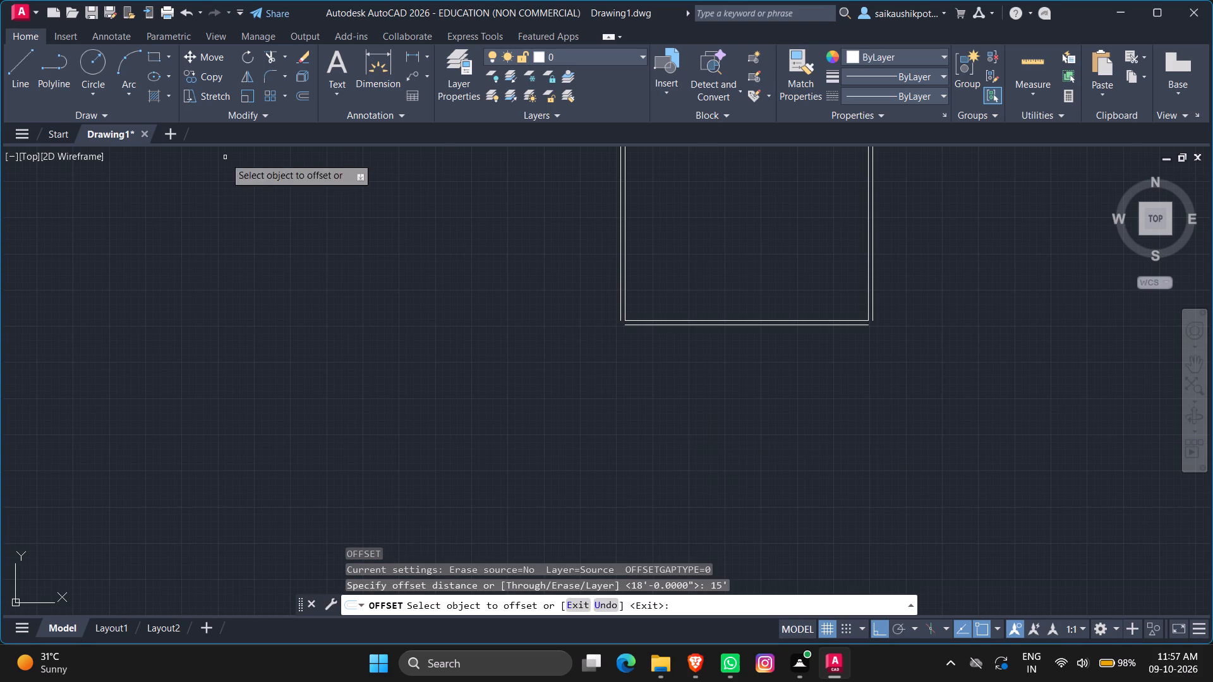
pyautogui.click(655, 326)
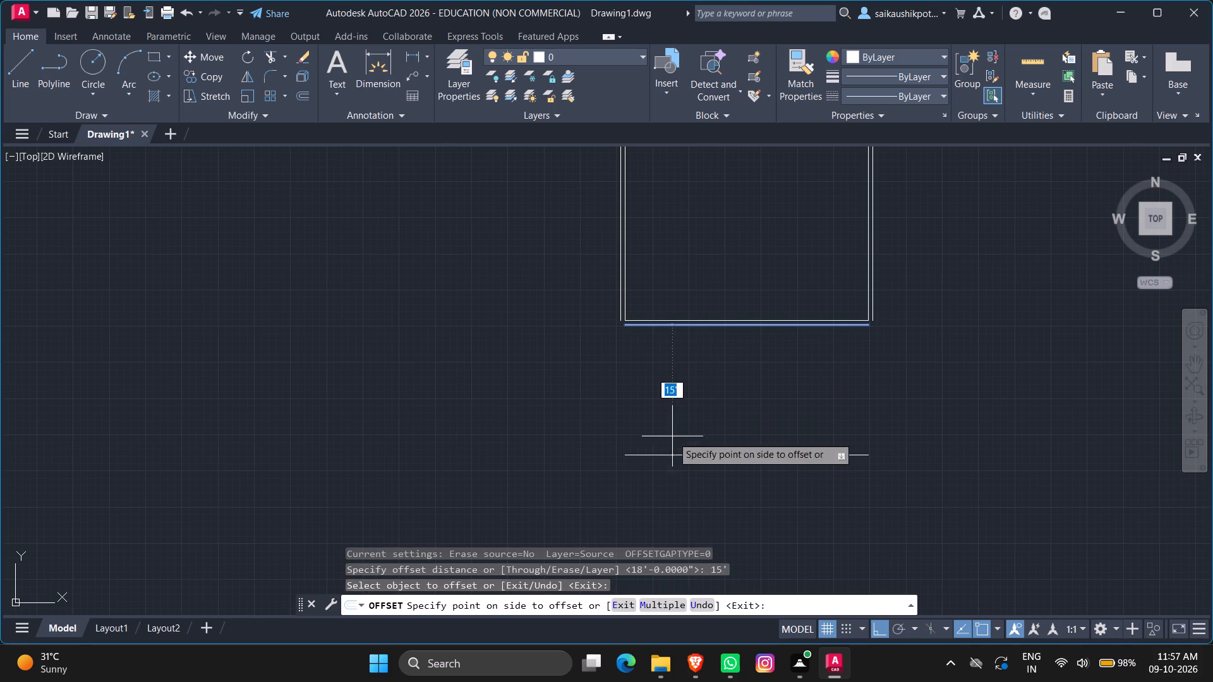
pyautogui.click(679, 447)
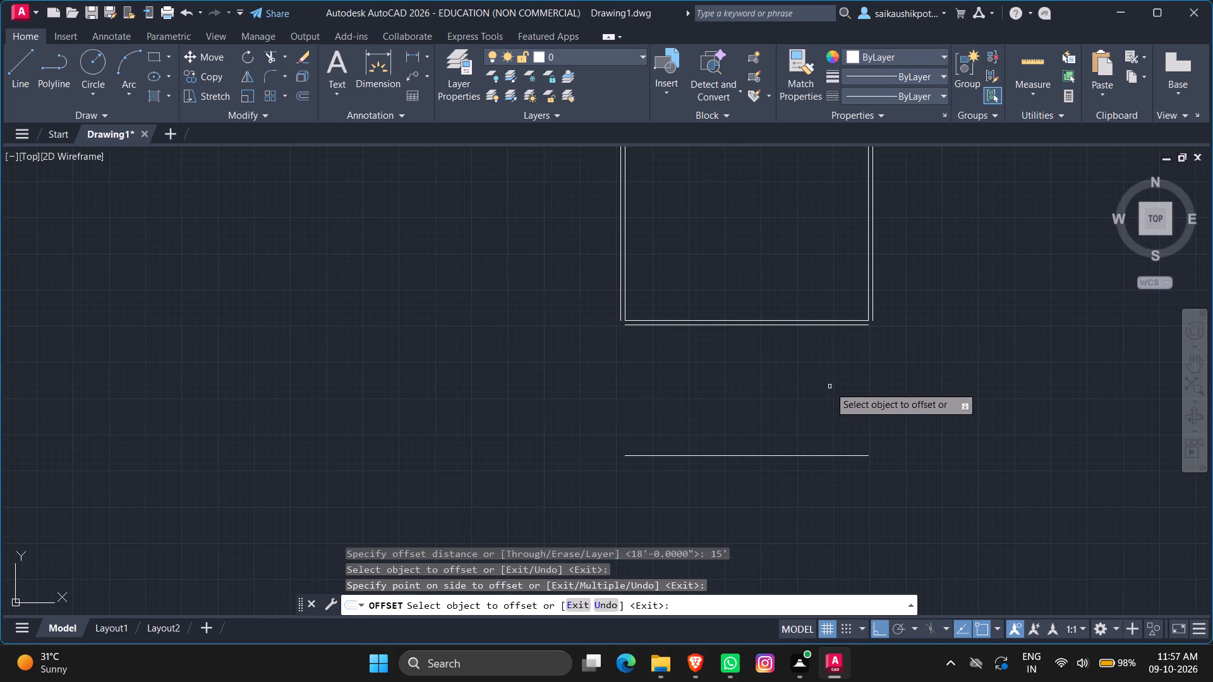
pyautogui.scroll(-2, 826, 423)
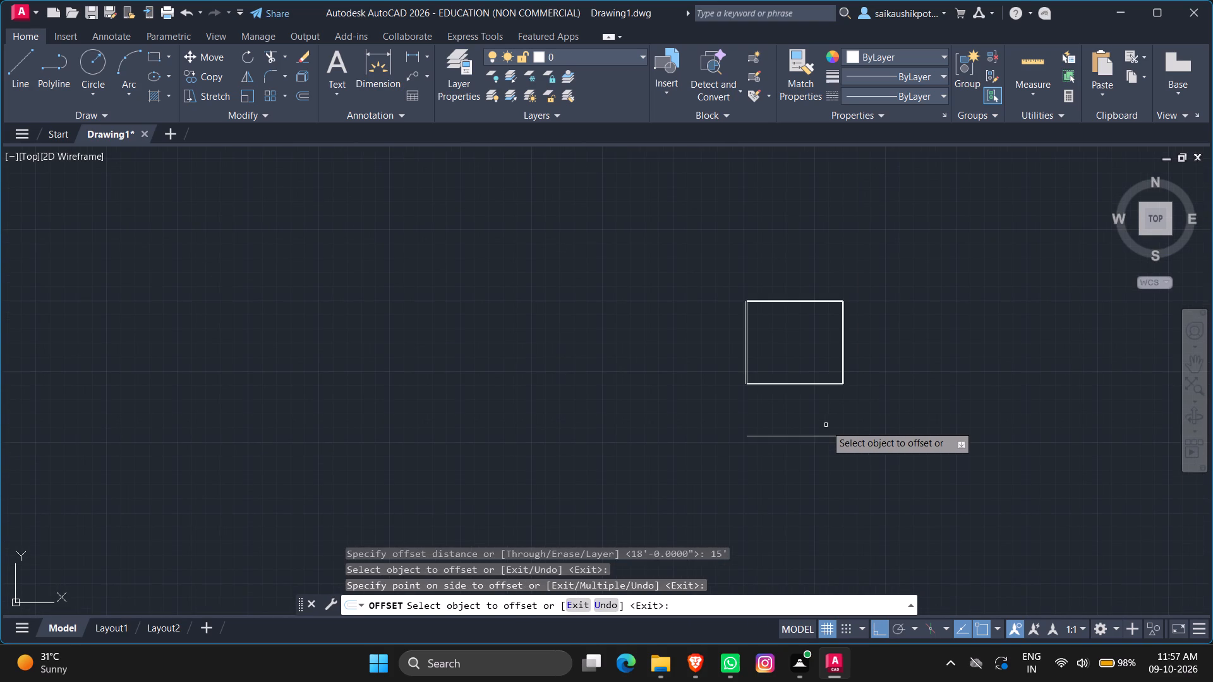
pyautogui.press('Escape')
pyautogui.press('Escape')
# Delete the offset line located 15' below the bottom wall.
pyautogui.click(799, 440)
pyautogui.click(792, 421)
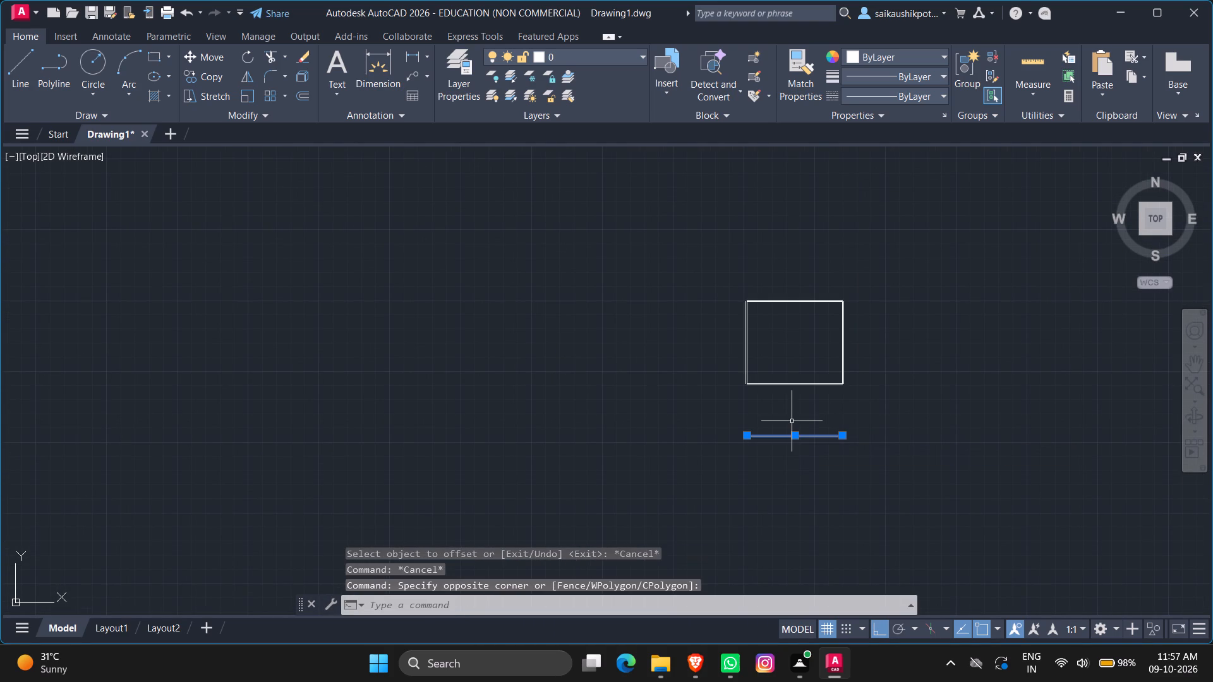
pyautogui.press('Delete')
# Offset the outer line of the room's bottom wall downward by 18'.
pyautogui.press('o')
pyautogui.press('Return')
pyautogui.write("18'")
pyautogui.press('Return')
pyautogui.scroll(-1, 830, 337)
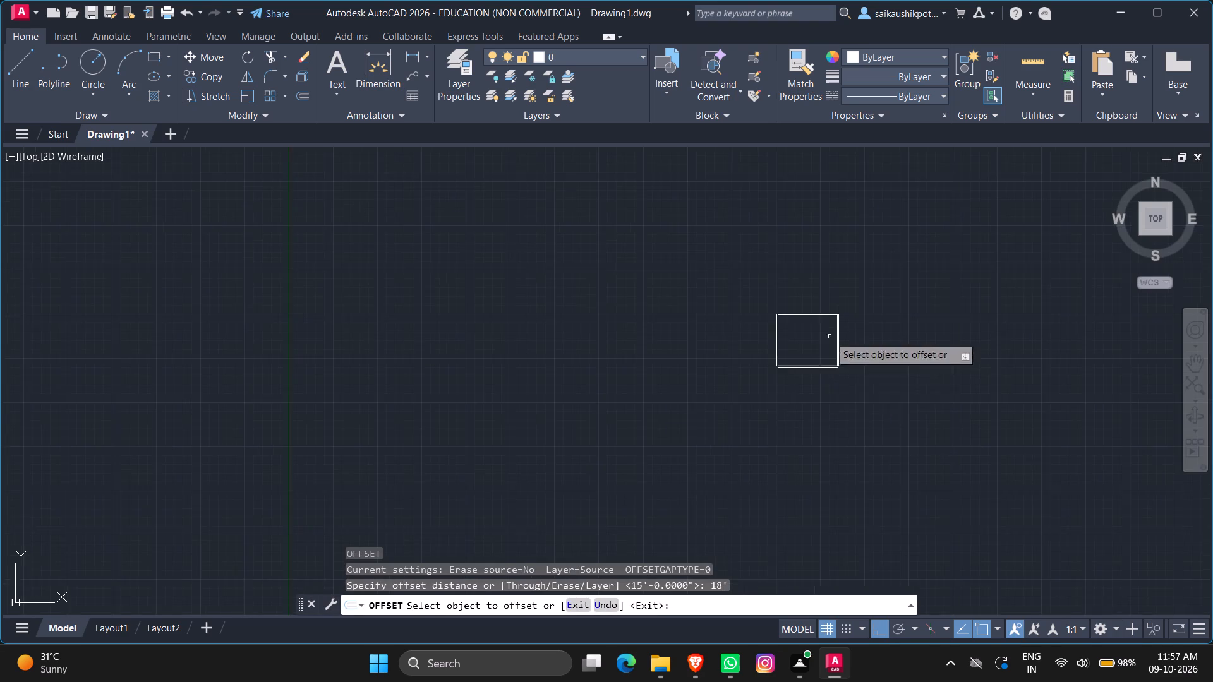
pyautogui.scroll(4, 806, 386)
pyautogui.click(768, 270)
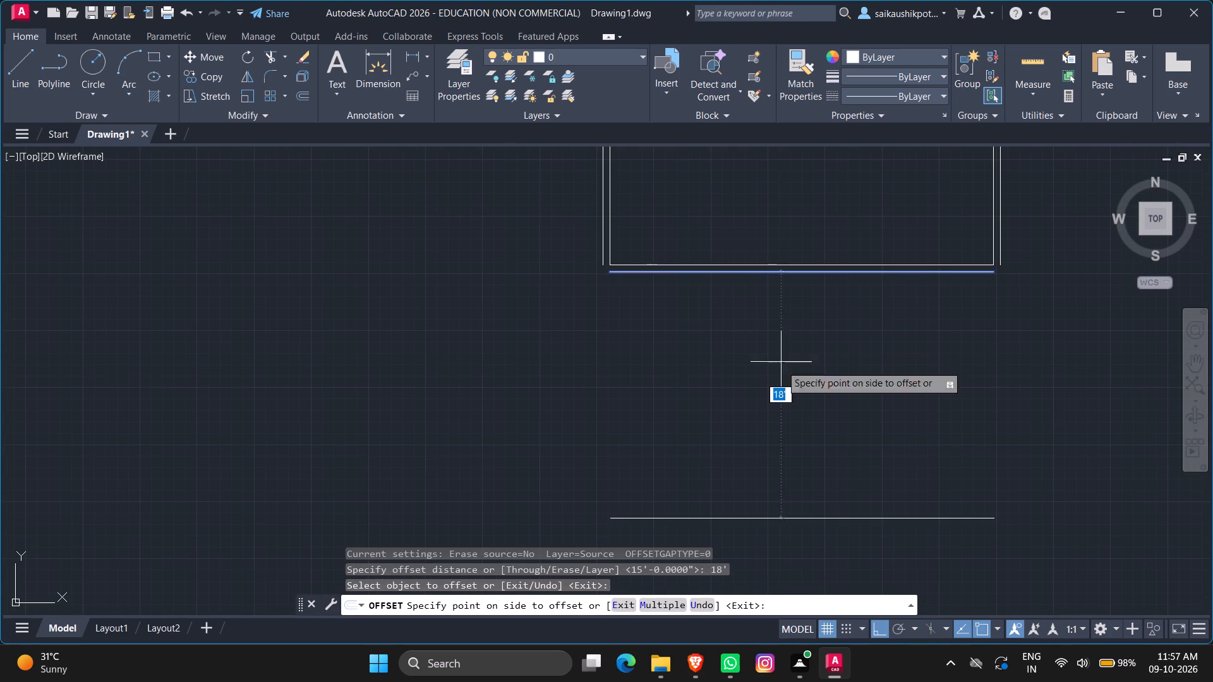
pyautogui.click(782, 414)
# Offset the line 18' below the room downward by 6" to form a double-line wall.
pyautogui.scroll(-1, 782, 414)
pyautogui.scroll(-1, 780, 494)
pyautogui.scroll(2, 771, 510)
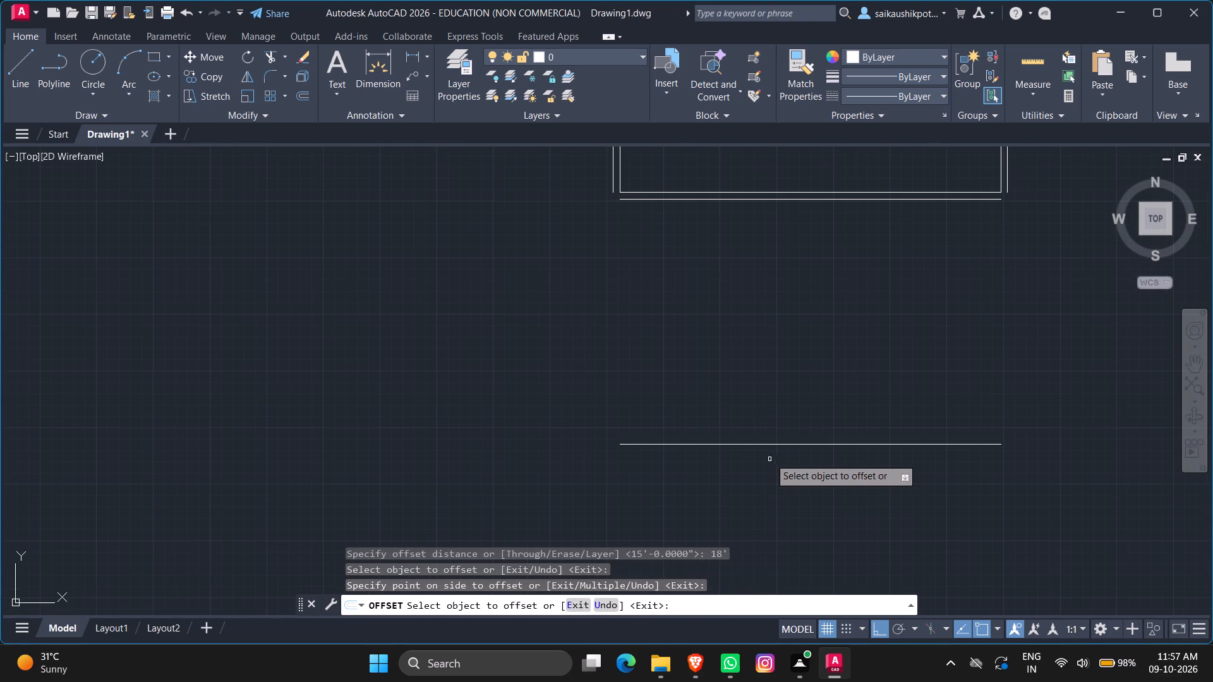
pyautogui.click(759, 444)
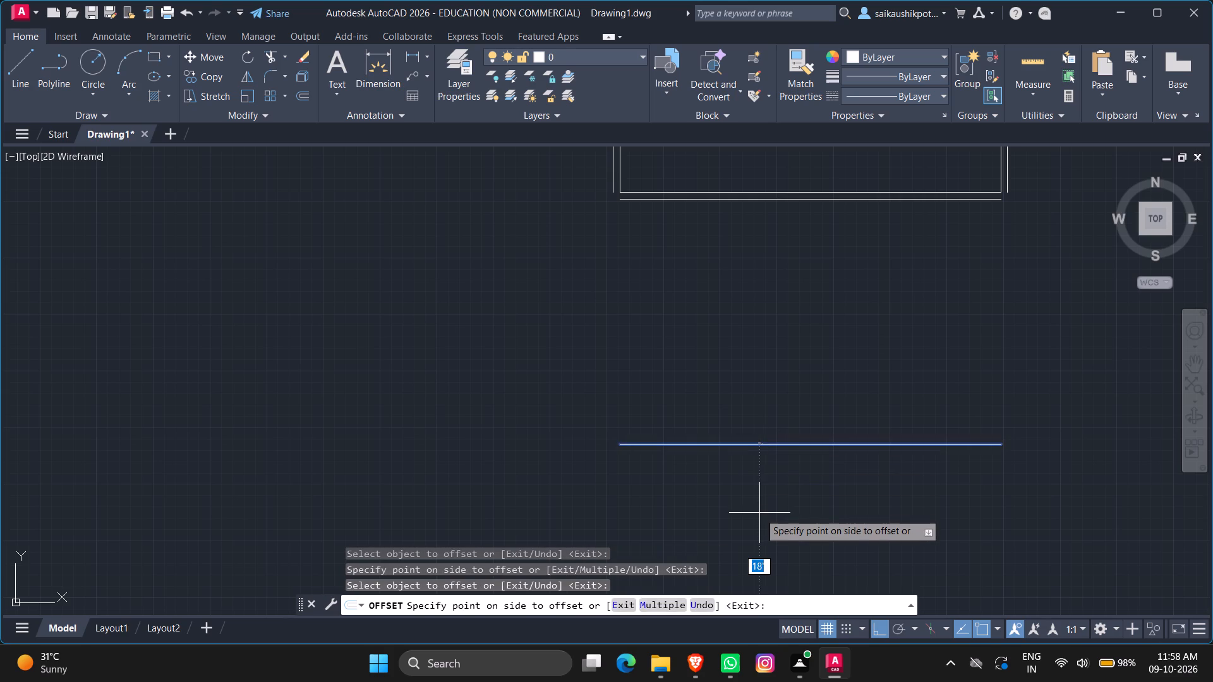
pyautogui.press('6')
pyautogui.hotkey('shift', '"')
pyautogui.press('Return')
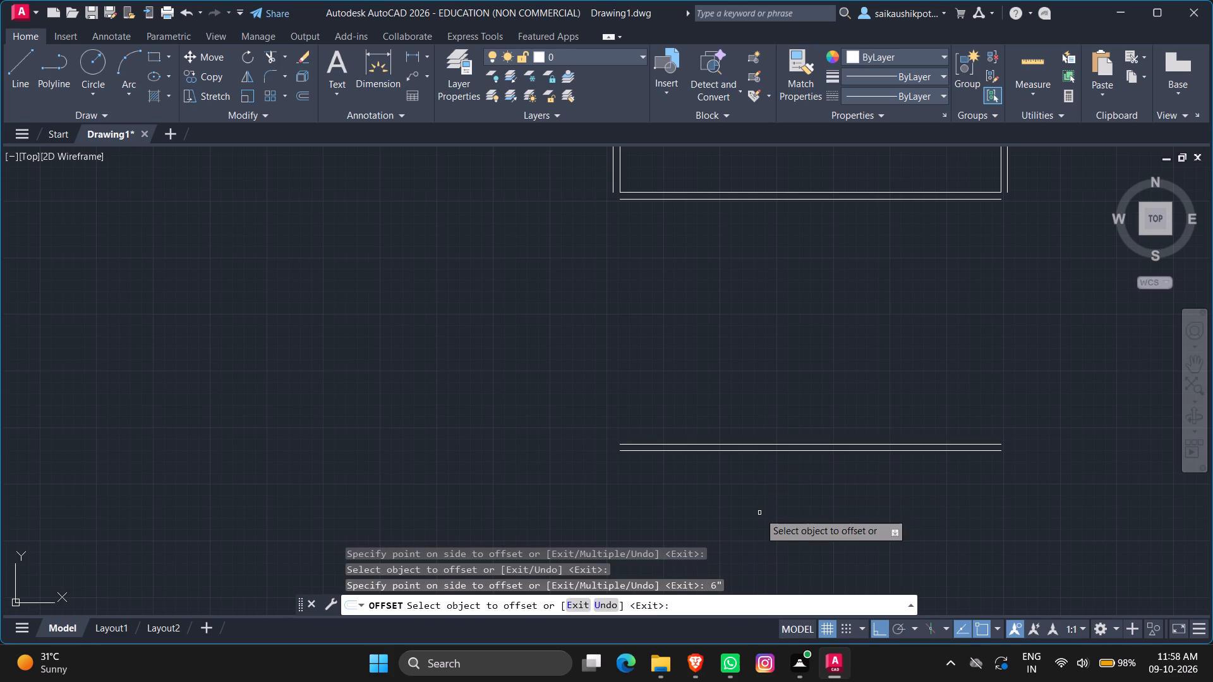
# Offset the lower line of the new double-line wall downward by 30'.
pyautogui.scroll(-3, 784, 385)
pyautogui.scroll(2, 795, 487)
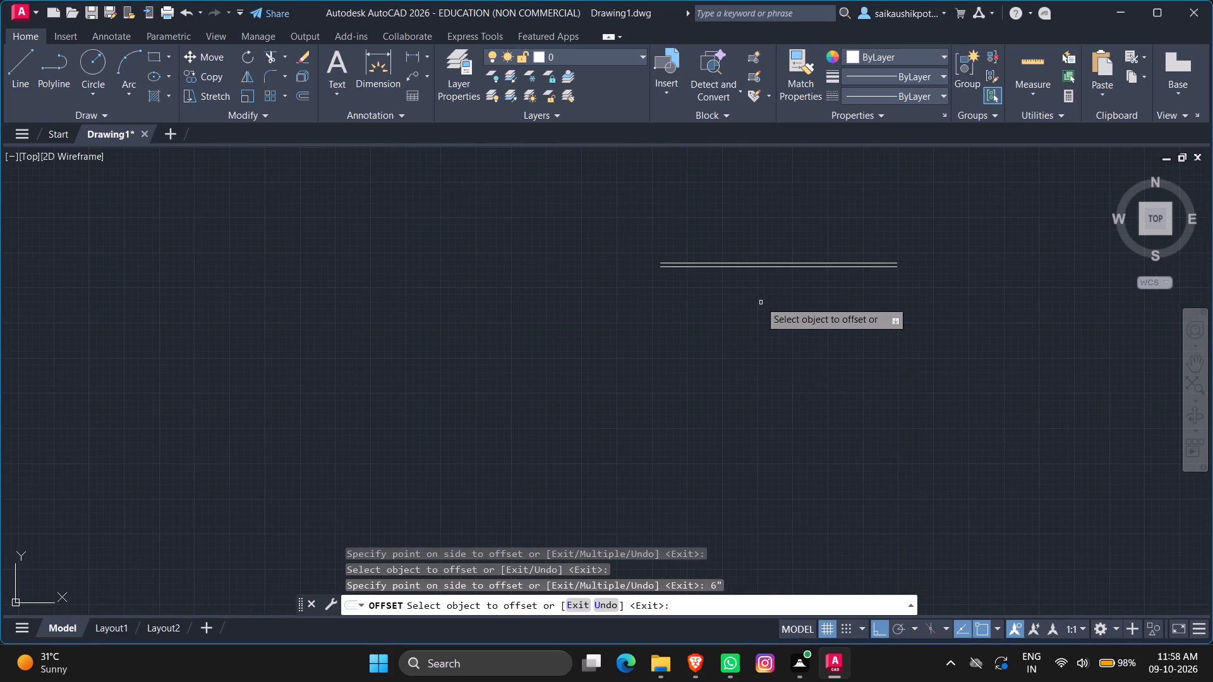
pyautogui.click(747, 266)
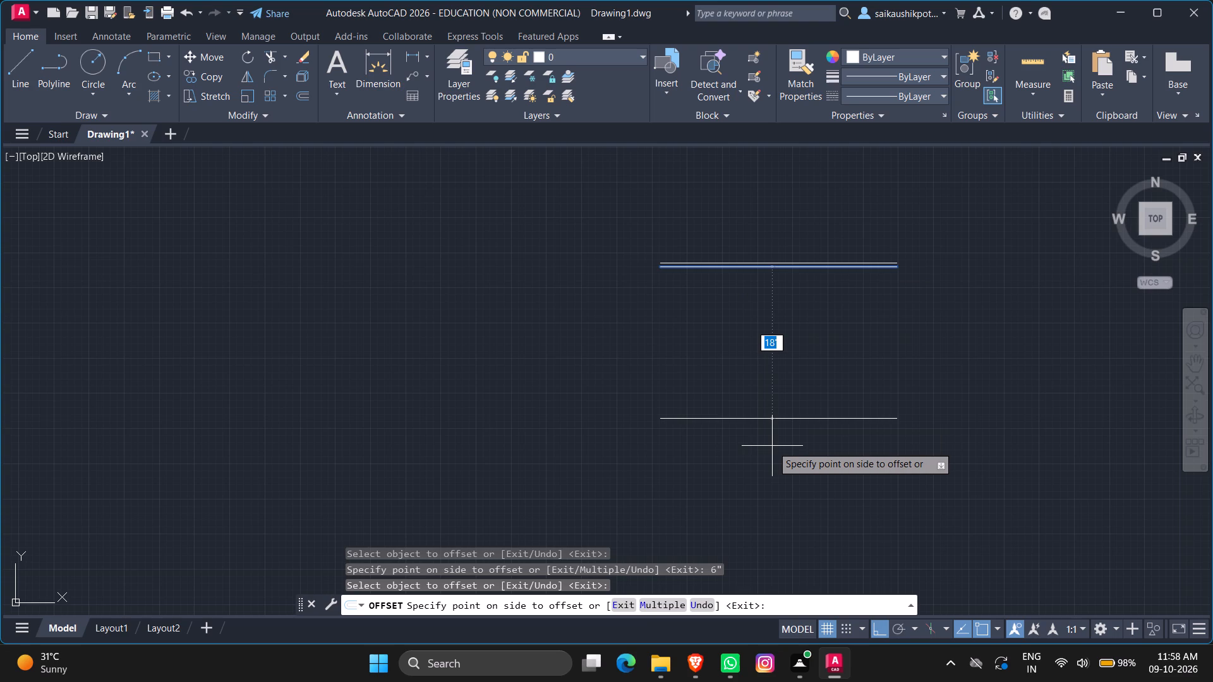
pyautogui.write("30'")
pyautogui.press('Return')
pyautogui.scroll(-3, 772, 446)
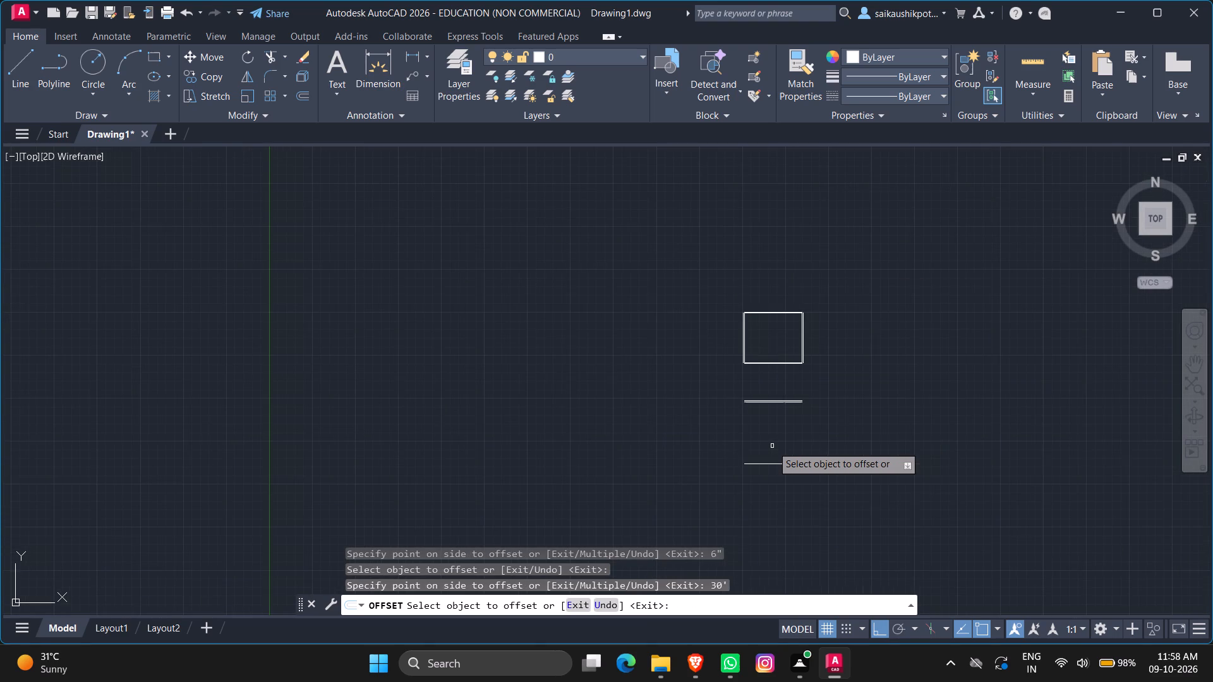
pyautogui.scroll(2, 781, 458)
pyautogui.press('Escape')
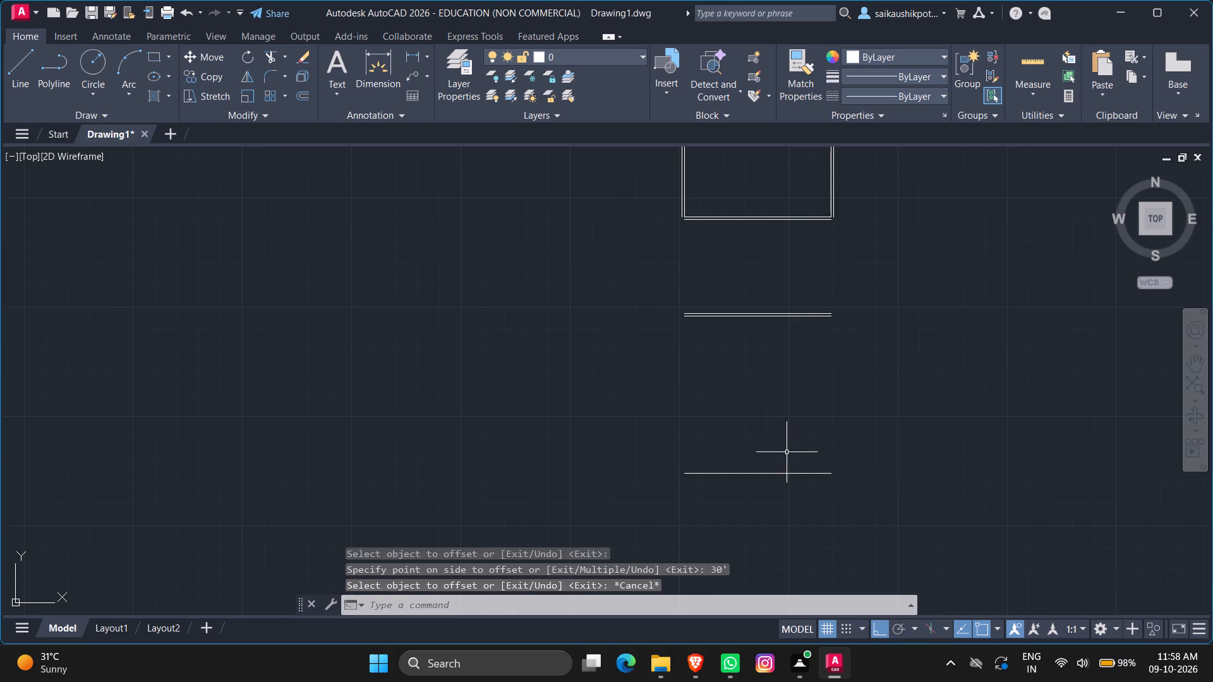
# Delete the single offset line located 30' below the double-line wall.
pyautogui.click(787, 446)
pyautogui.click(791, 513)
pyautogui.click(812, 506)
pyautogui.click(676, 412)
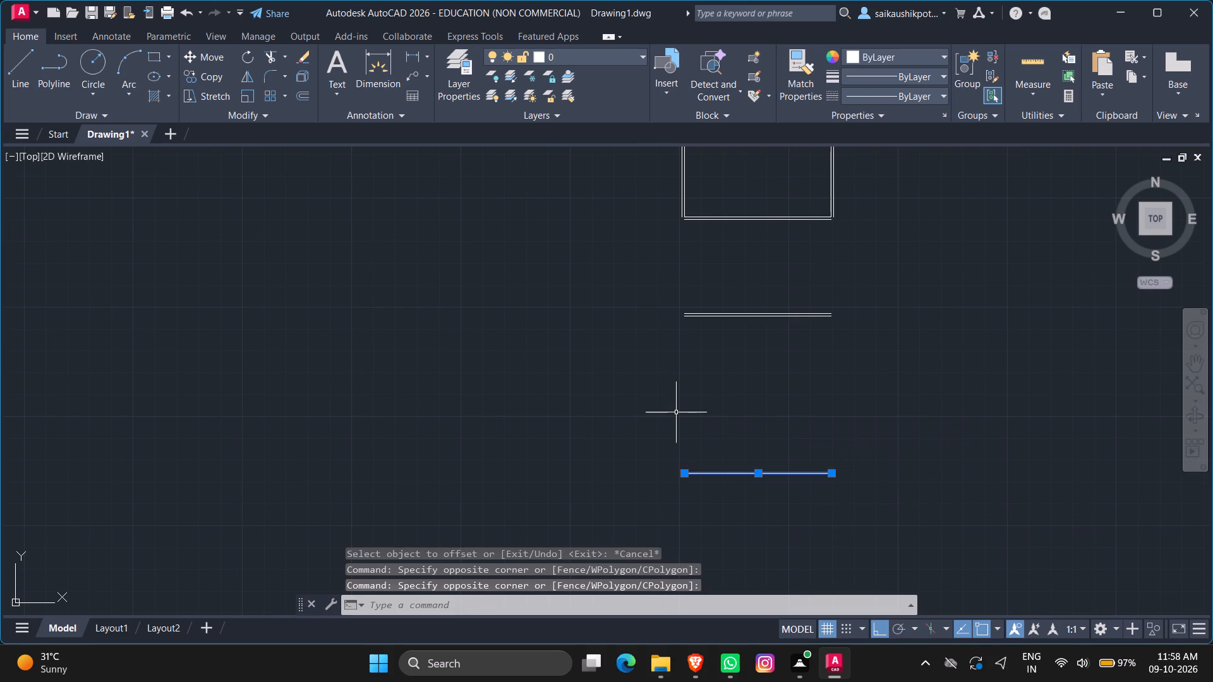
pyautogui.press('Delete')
# Offset the lower line of the double-line wall below the room downward by 40'.
pyautogui.press('o')
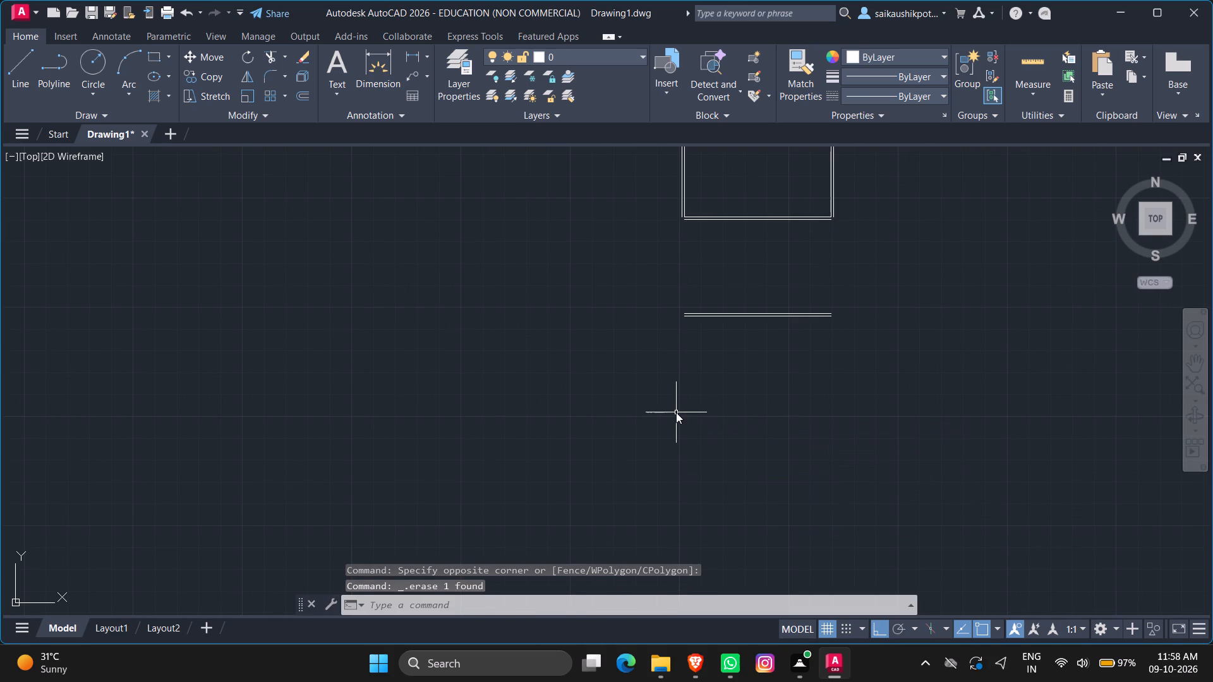
pyautogui.press('Return')
pyautogui.write("40'")
pyautogui.press('Return')
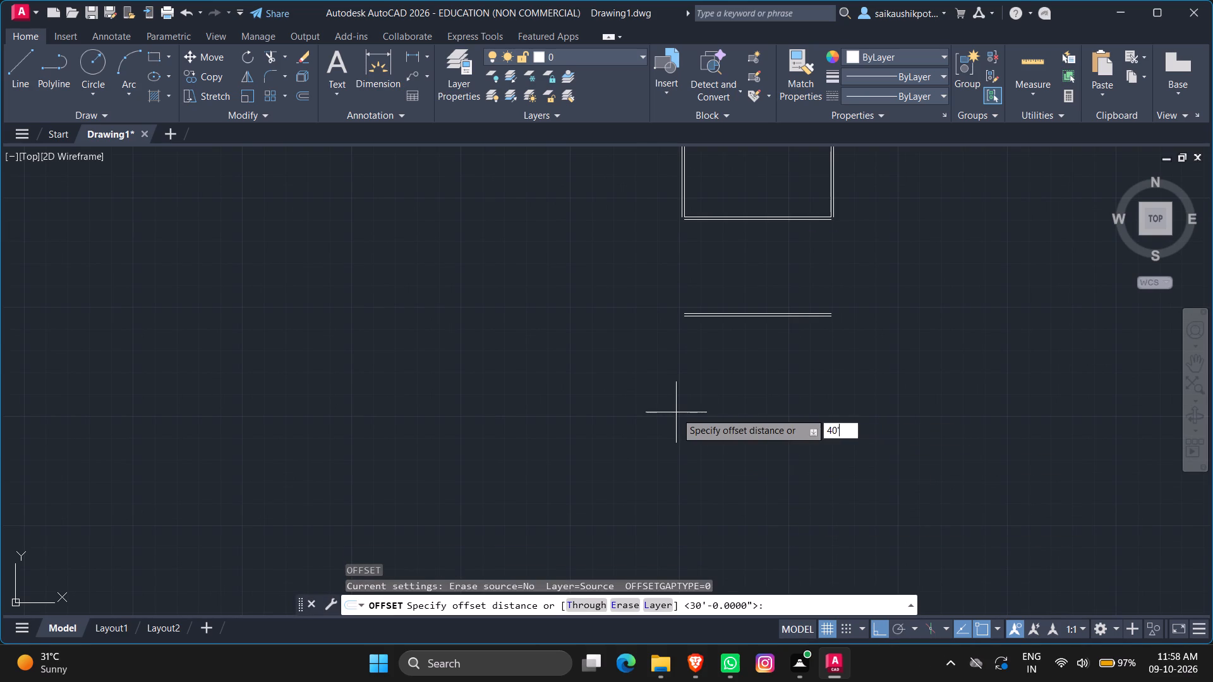
pyautogui.scroll(1, 713, 320)
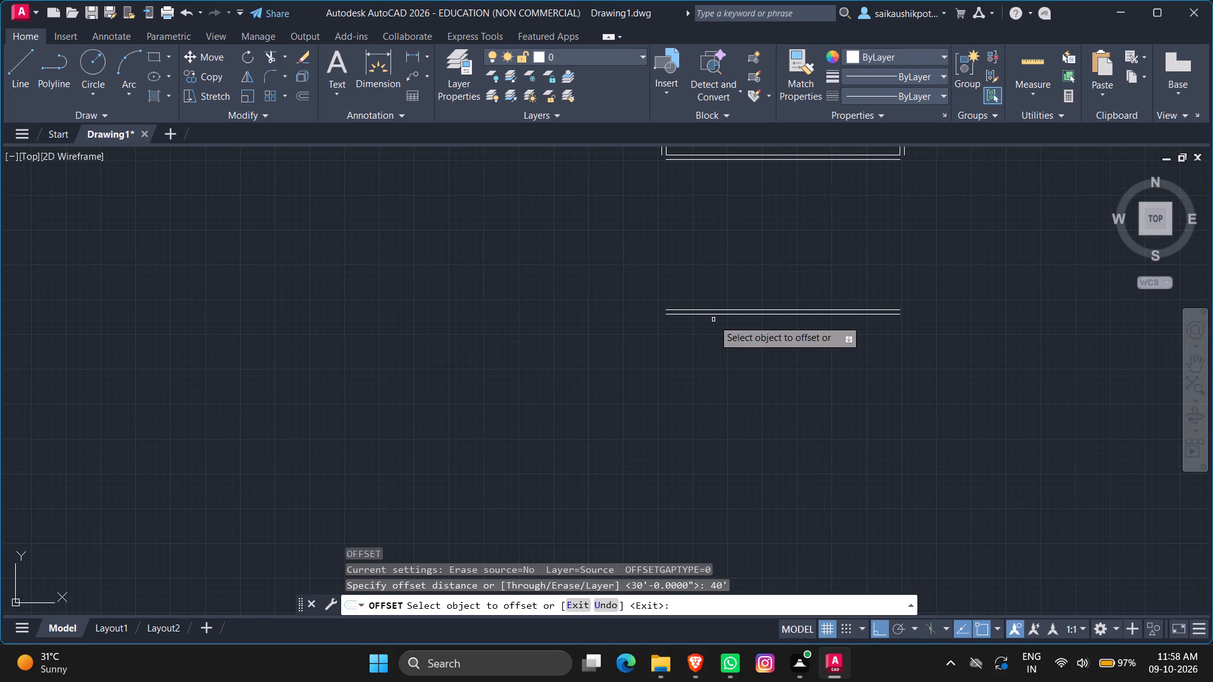
pyautogui.click(707, 314)
pyautogui.scroll(-4, 840, 486)
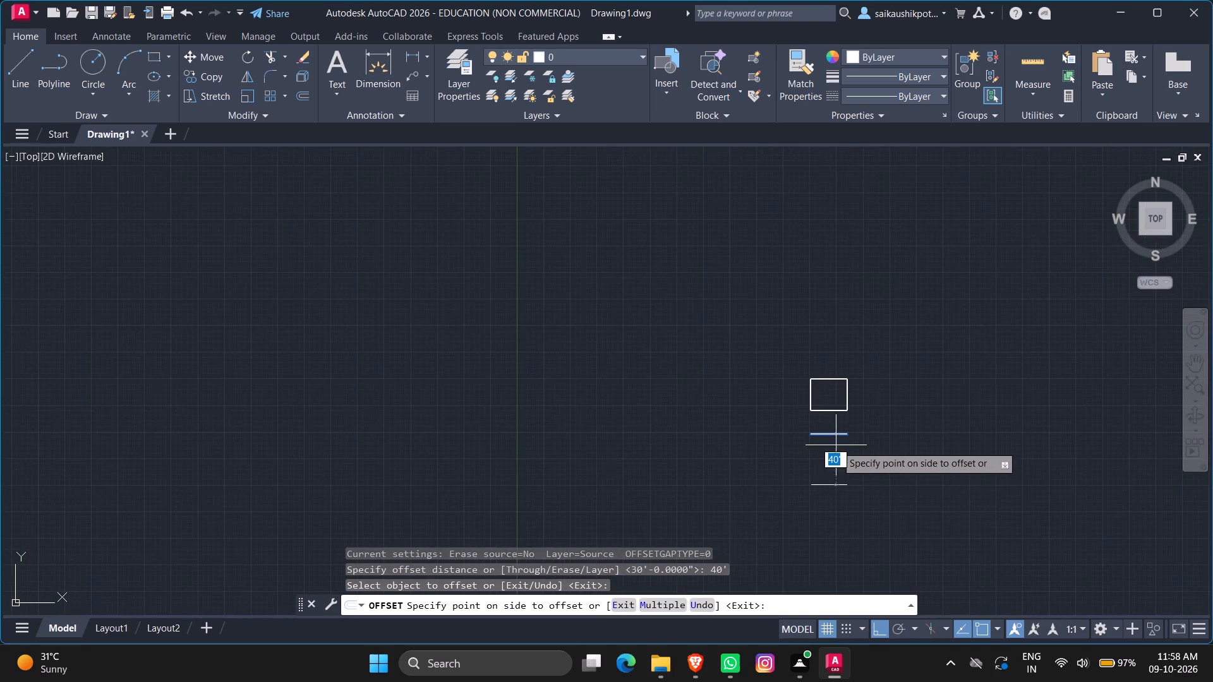
pyautogui.scroll(3, 838, 473)
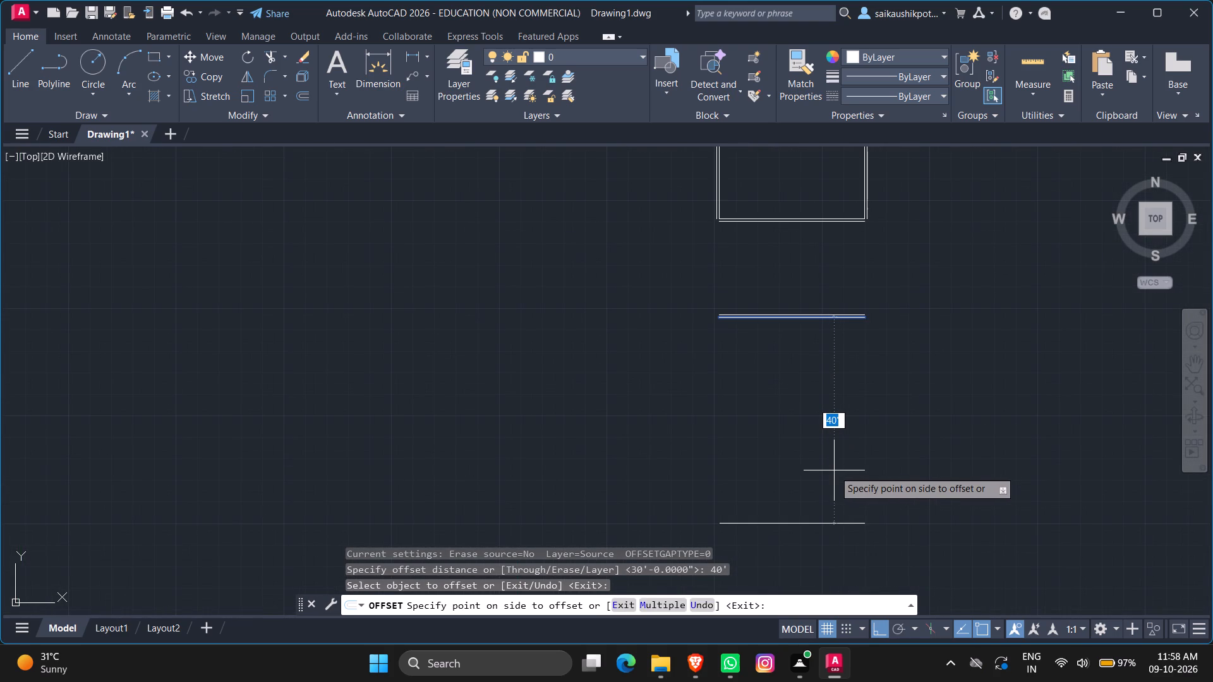
pyautogui.click(826, 468)
pyautogui.scroll(-3, 826, 468)
pyautogui.scroll(2, 809, 474)
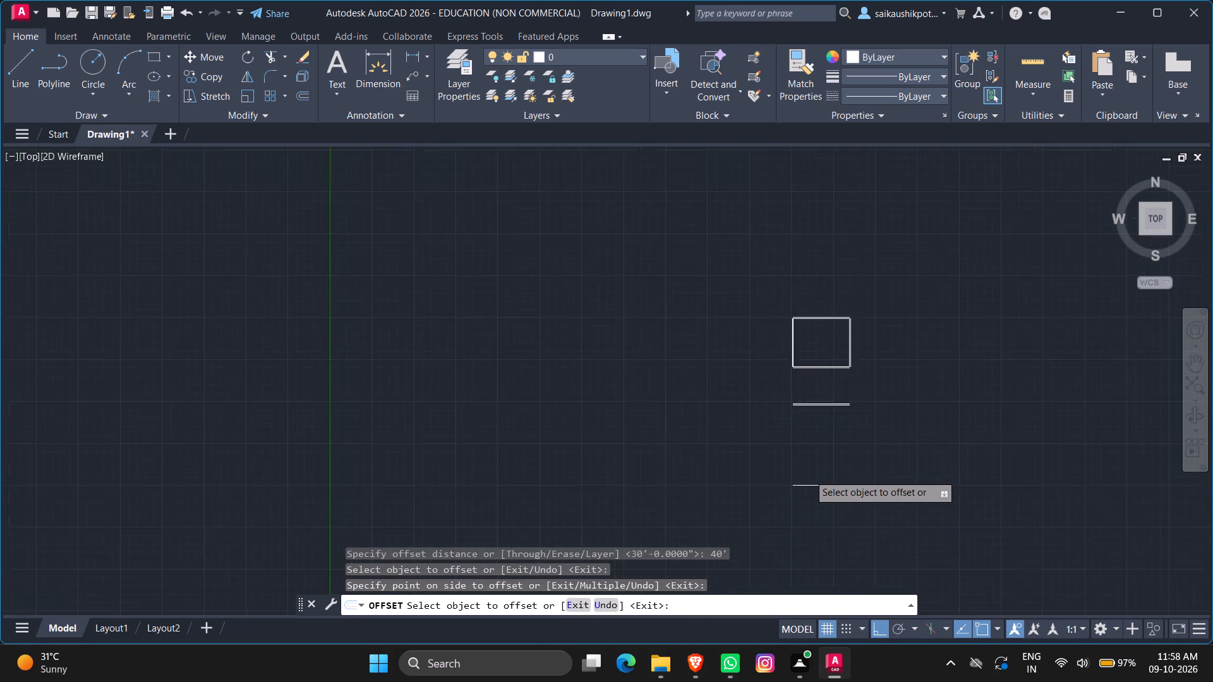
pyautogui.press('Escape')
pyautogui.press('Escape')
pyautogui.press('Escape')
# Draw a vertical line from the left end of the room's outer bottom line down to the upper line of the double-line wall.
pyautogui.press('l')
pyautogui.press('Return')
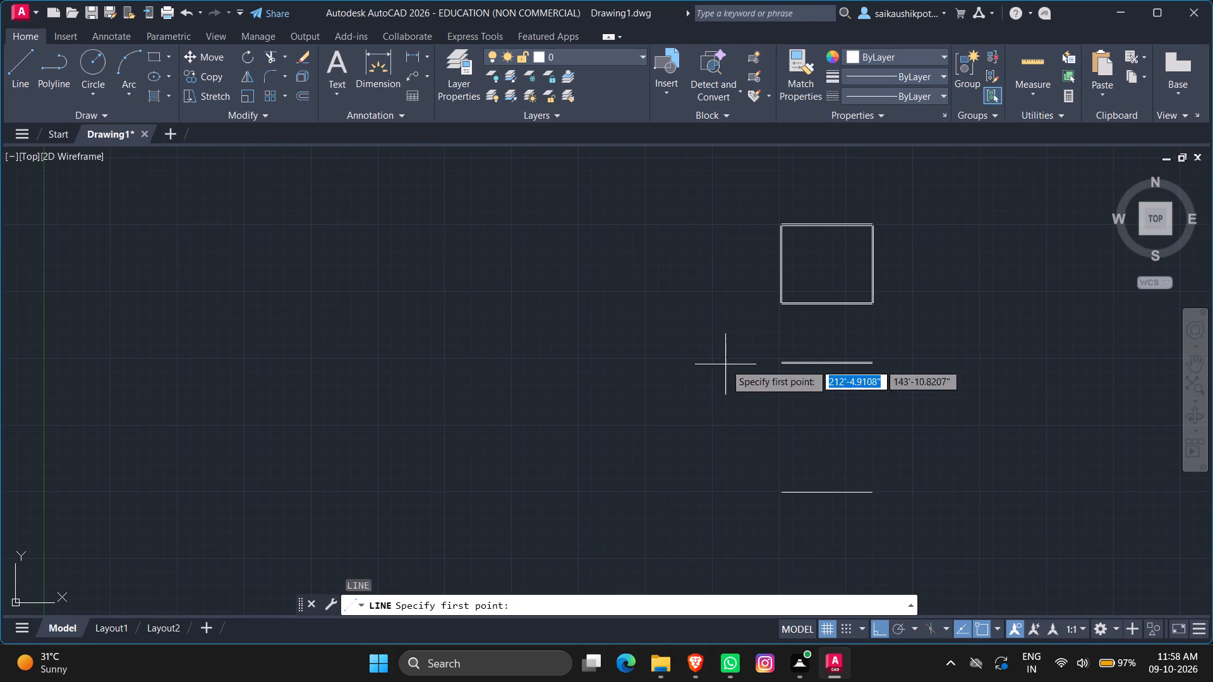
pyautogui.scroll(5, 780, 308)
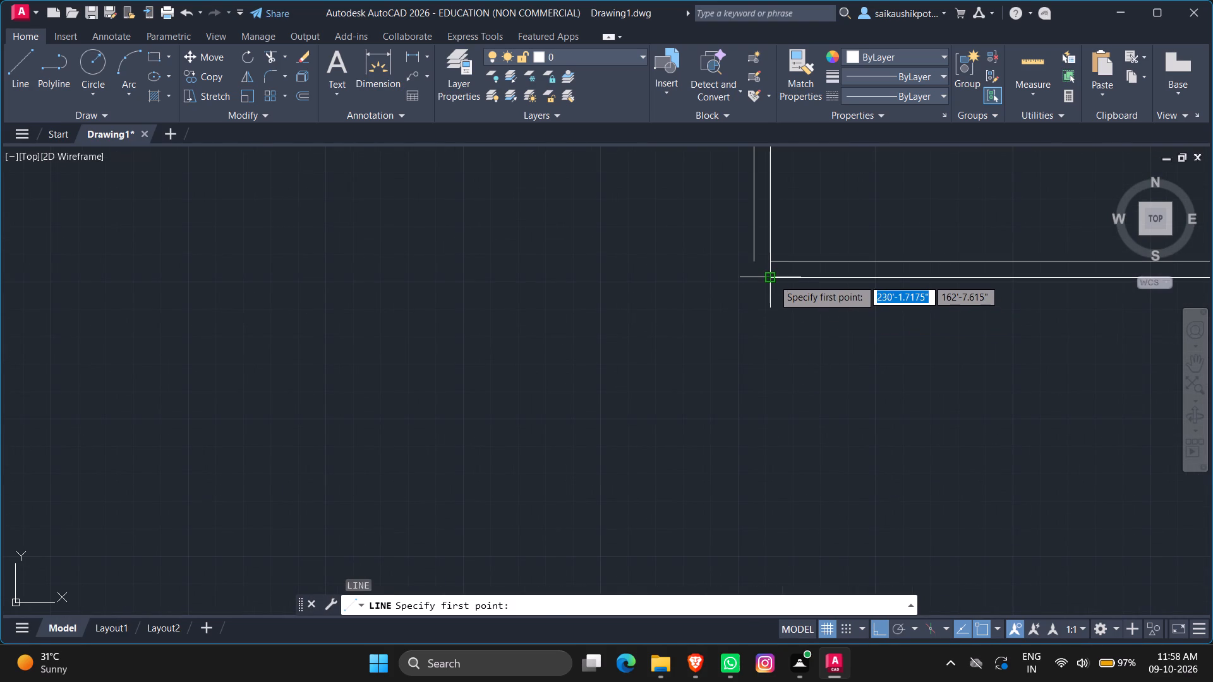
pyautogui.click(773, 279)
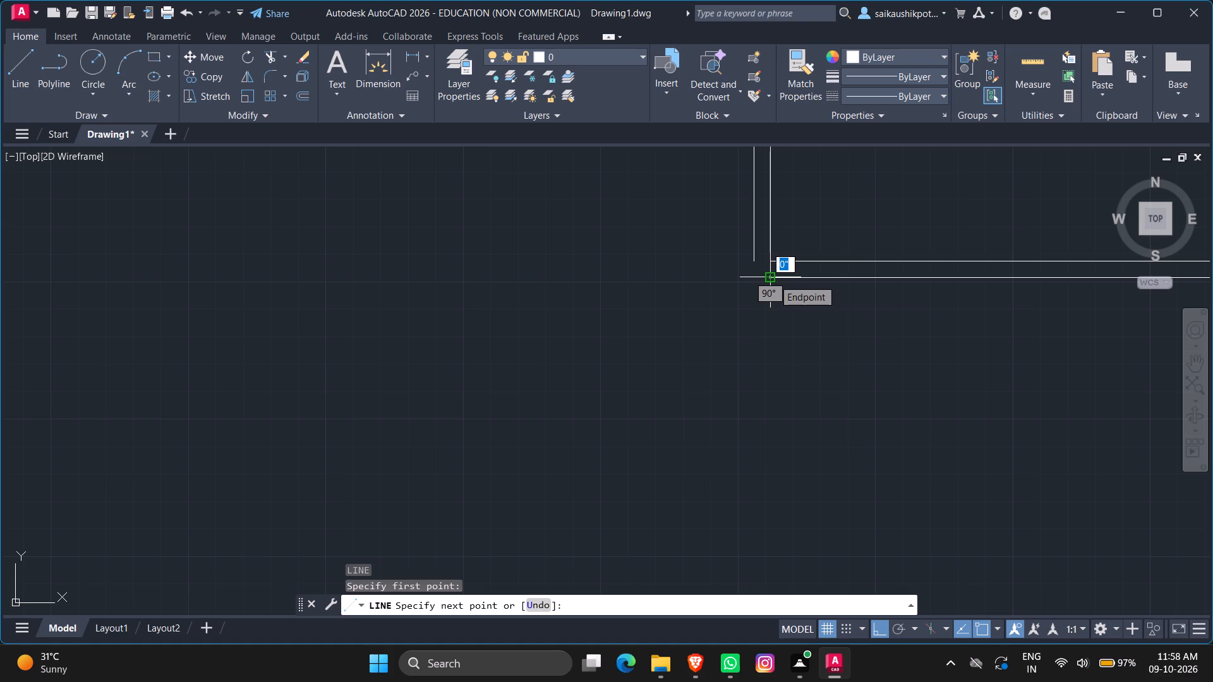
pyautogui.scroll(-5, 774, 395)
pyautogui.scroll(3, 763, 432)
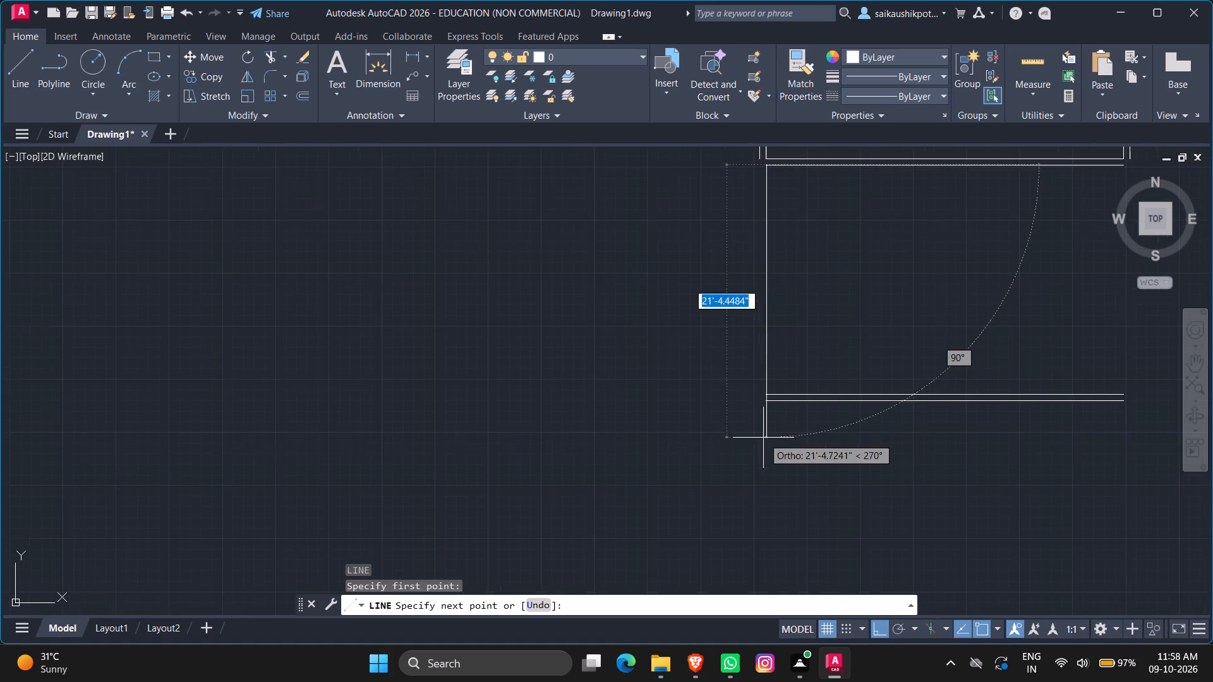
pyautogui.scroll(2, 759, 385)
pyautogui.click(776, 408)
pyautogui.press('Escape')
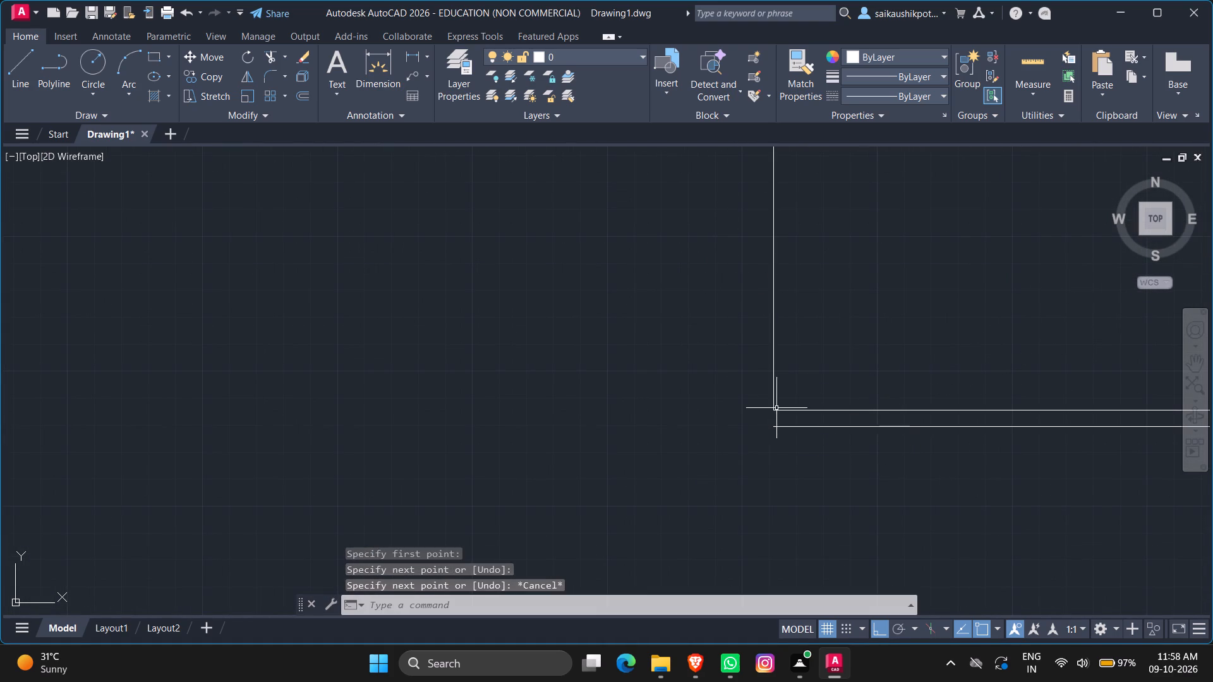
# Draw a vertical line from the left end of the double-line wall's lower line down to the lowest horizontal line.
pyautogui.scroll(-4, 797, 407)
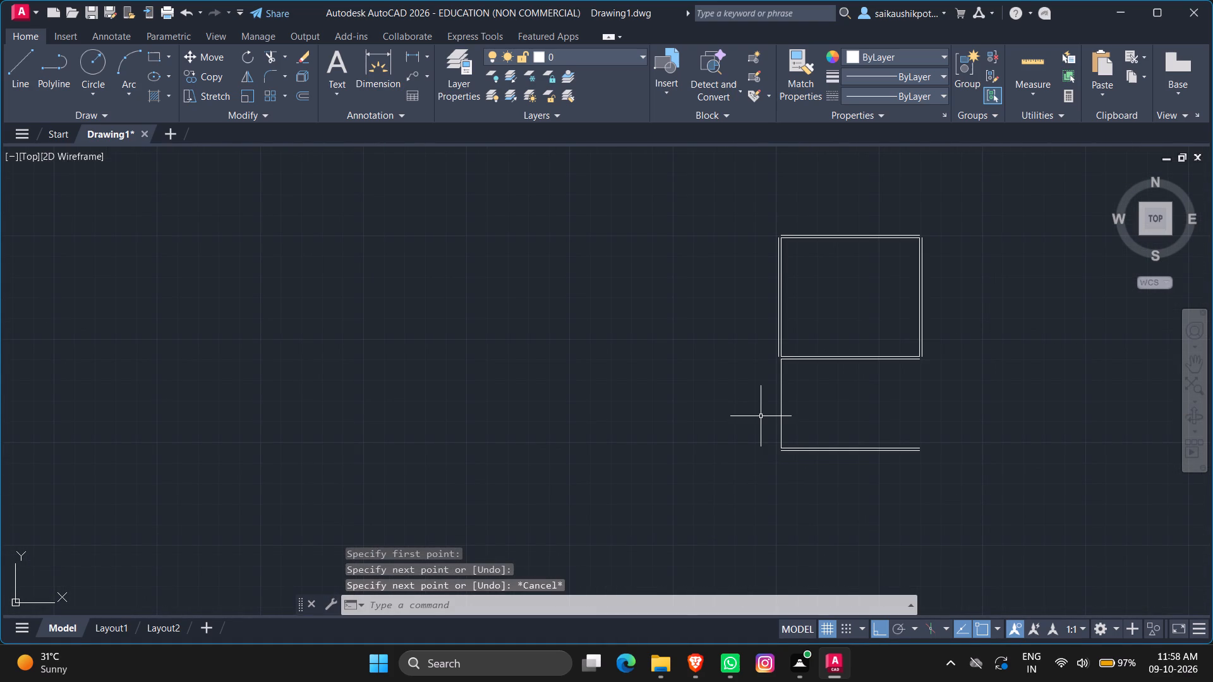
pyautogui.press('l')
pyautogui.press('Return')
pyautogui.scroll(-1, 789, 374)
pyautogui.scroll(3, 789, 461)
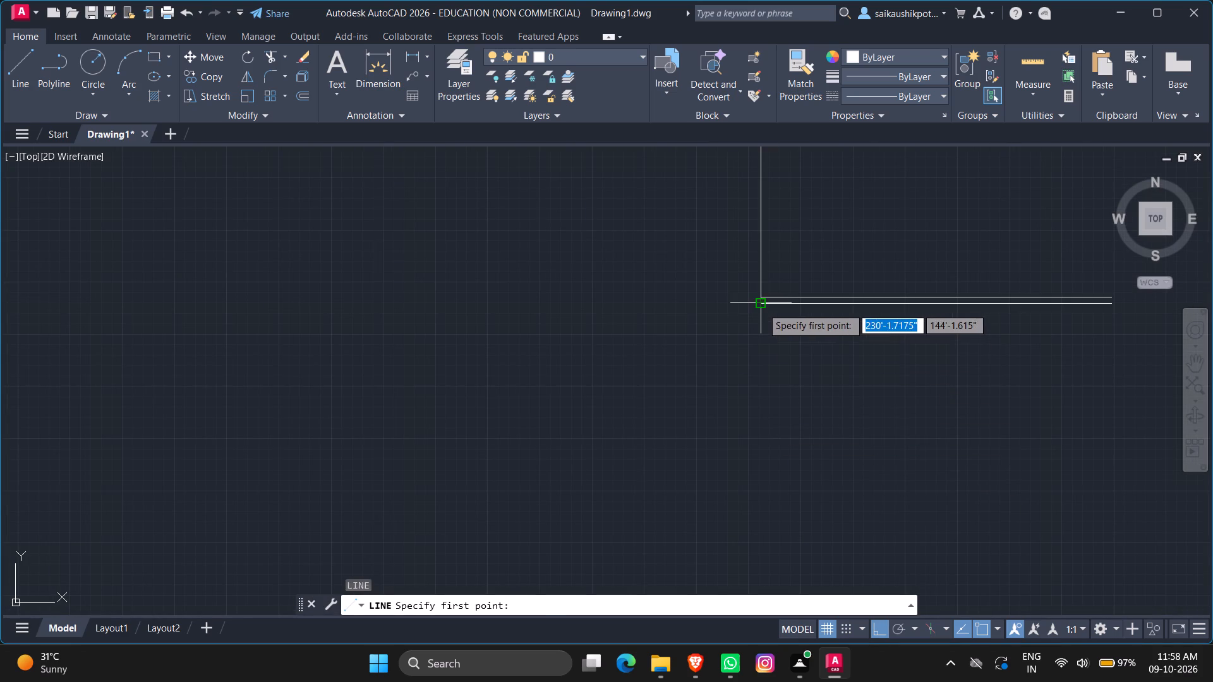
pyautogui.click(762, 308)
pyautogui.scroll(-3, 757, 477)
pyautogui.scroll(-3, 787, 355)
pyautogui.scroll(3, 759, 458)
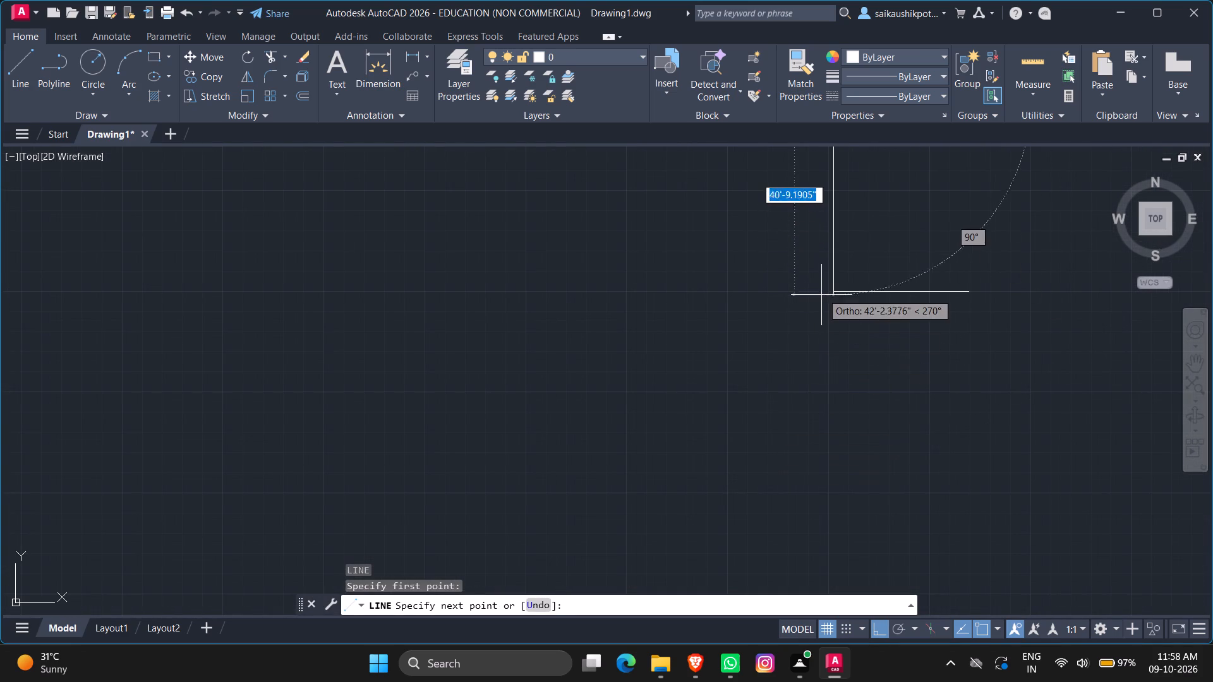
pyautogui.click(831, 291)
pyautogui.press('Escape')
# Offset the left vertical lines of the 18' and 40' deep spaces outward to the left by 6".
pyautogui.scroll(-4, 835, 378)
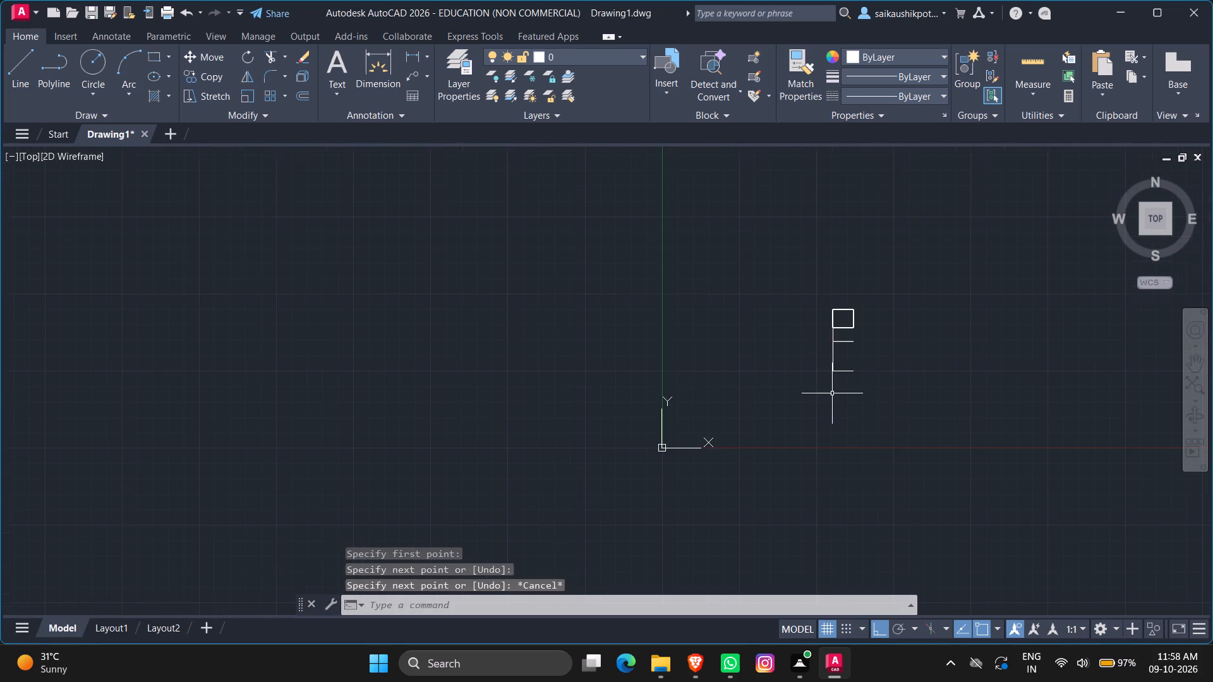
pyautogui.scroll(3, 809, 356)
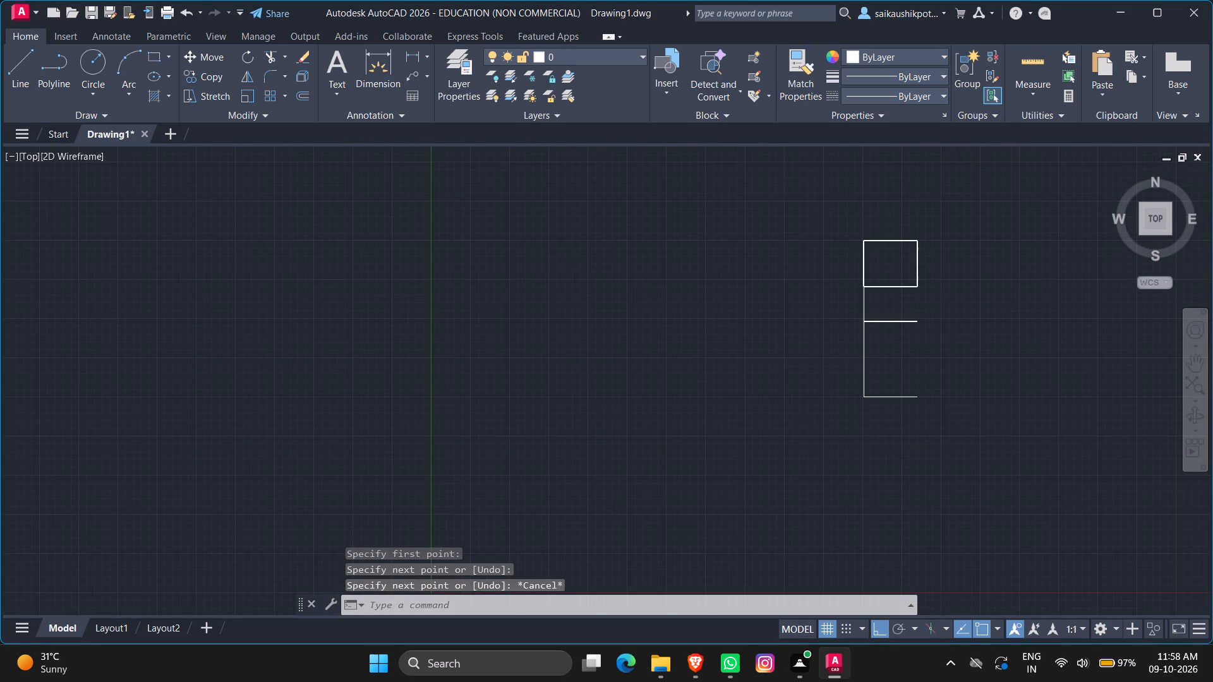
pyautogui.press('o')
pyautogui.press('Return')
pyautogui.press('6')
pyautogui.hotkey('shift', '"')
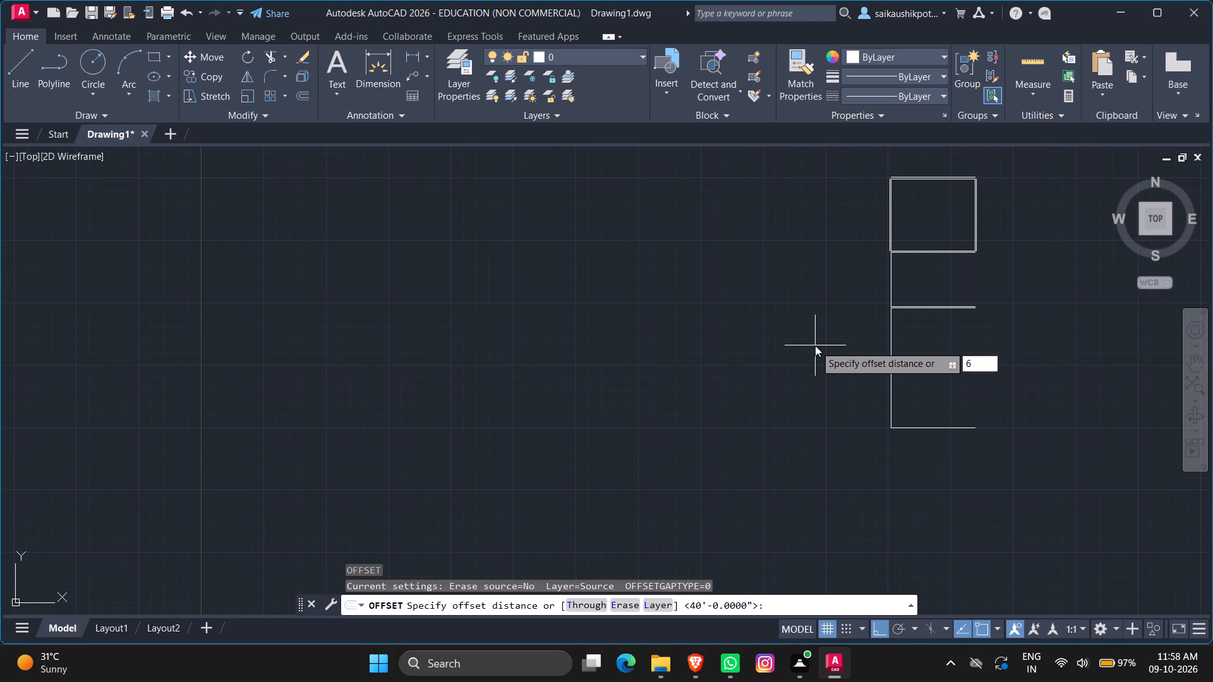
pyautogui.press('Return')
pyautogui.scroll(2, 885, 290)
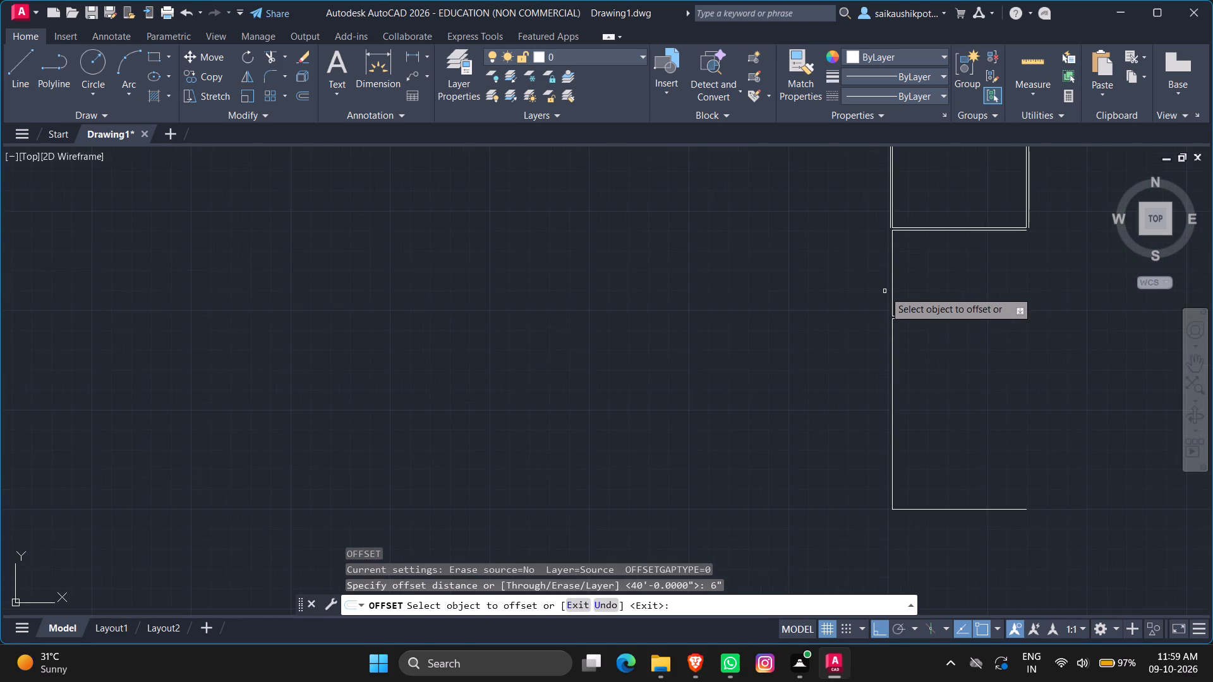
pyautogui.scroll(1, 884, 290)
pyautogui.click(901, 286)
pyautogui.click(846, 296)
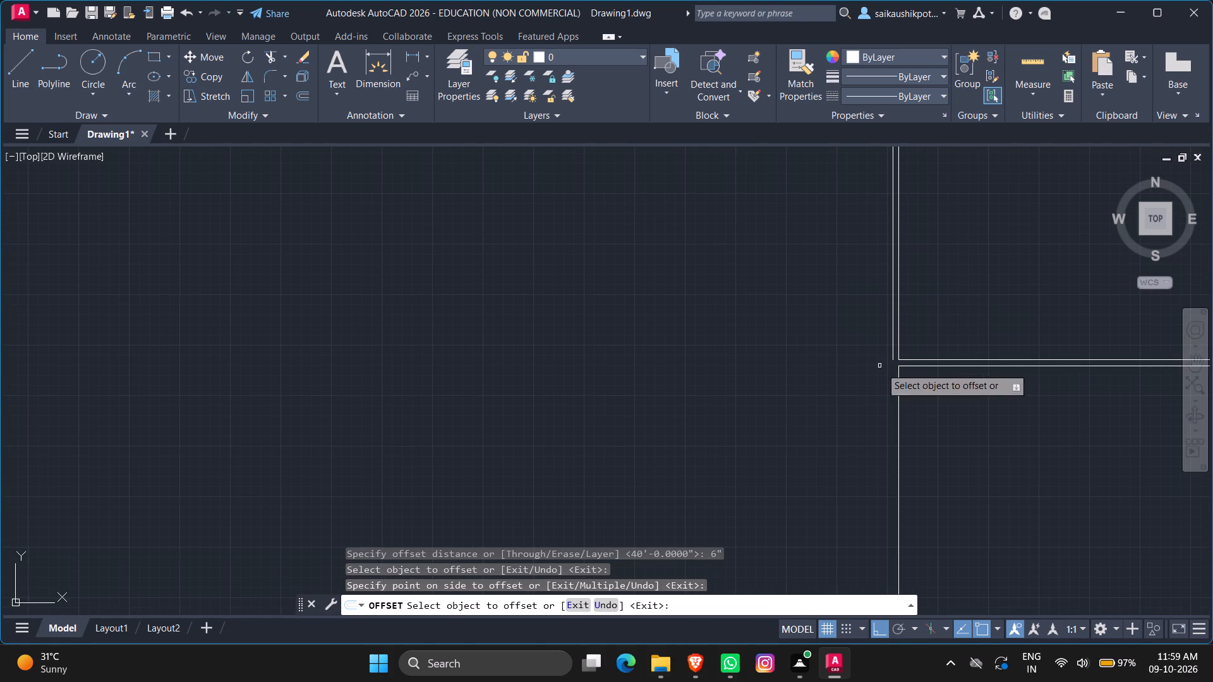
pyautogui.click(898, 400)
pyautogui.click(853, 405)
pyautogui.scroll(-2, 873, 368)
pyautogui.press('Escape')
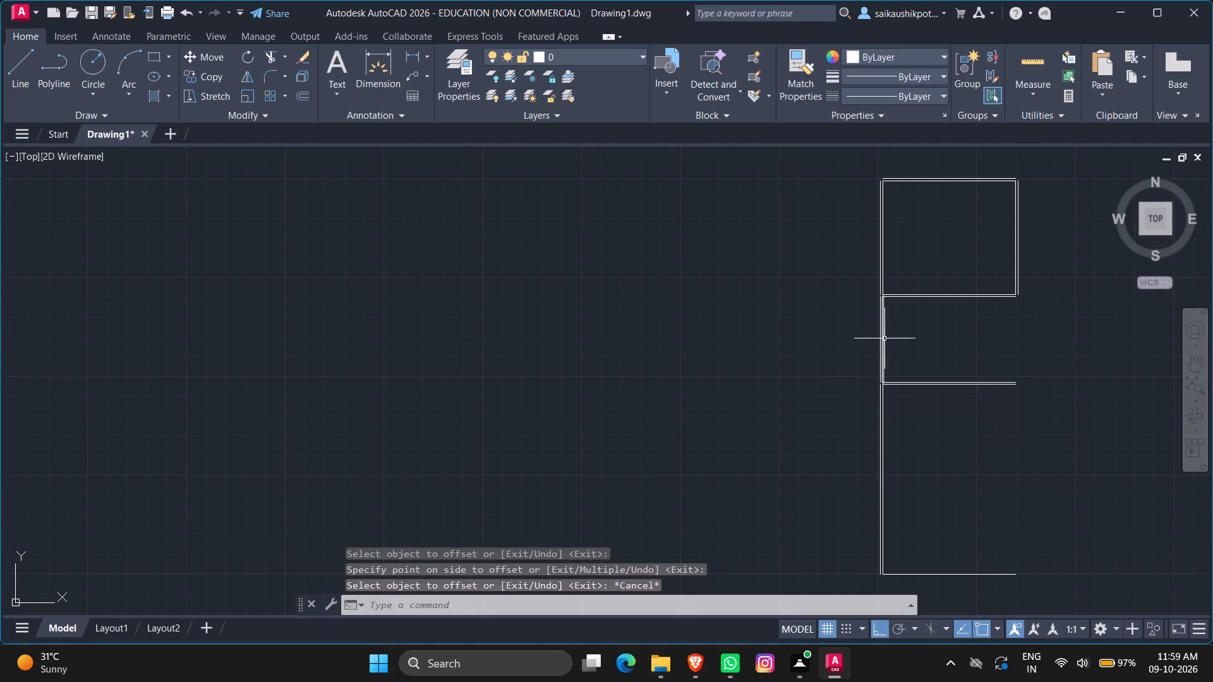
pyautogui.press('Escape')
pyautogui.press('Escape')
# Join the three outer left wall lines of the room and the two spaces below into one line.
pyautogui.scroll(3, 884, 268)
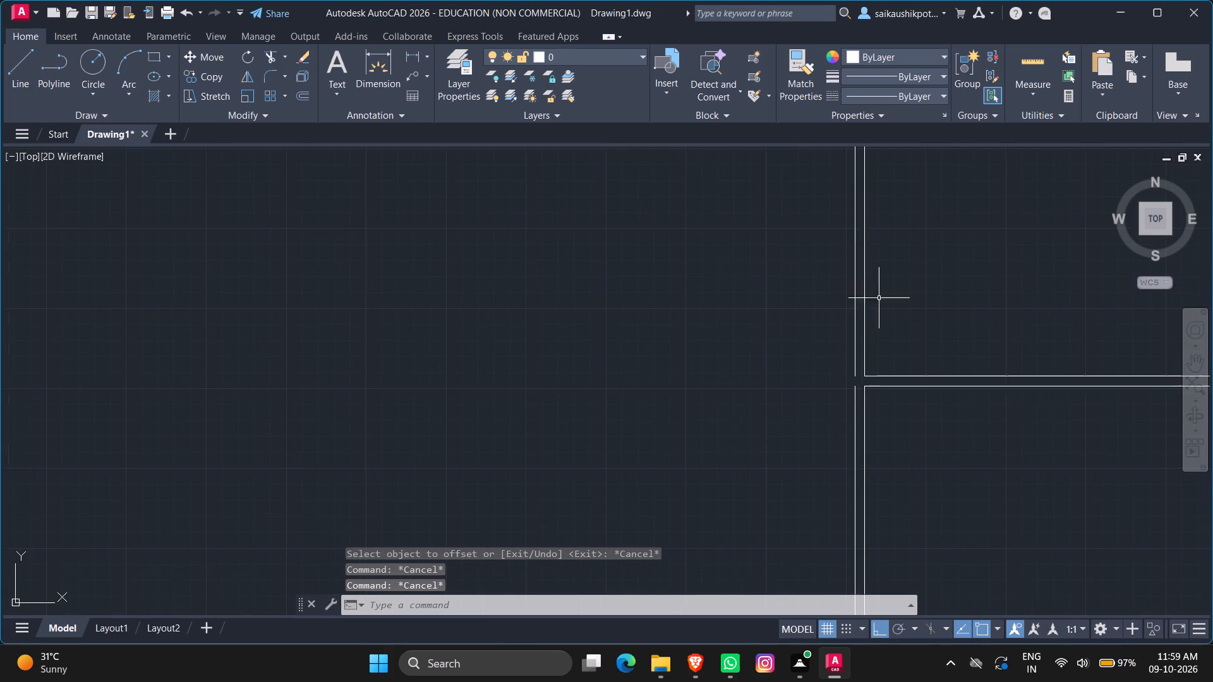
pyautogui.scroll(1, 864, 306)
pyautogui.click(850, 331)
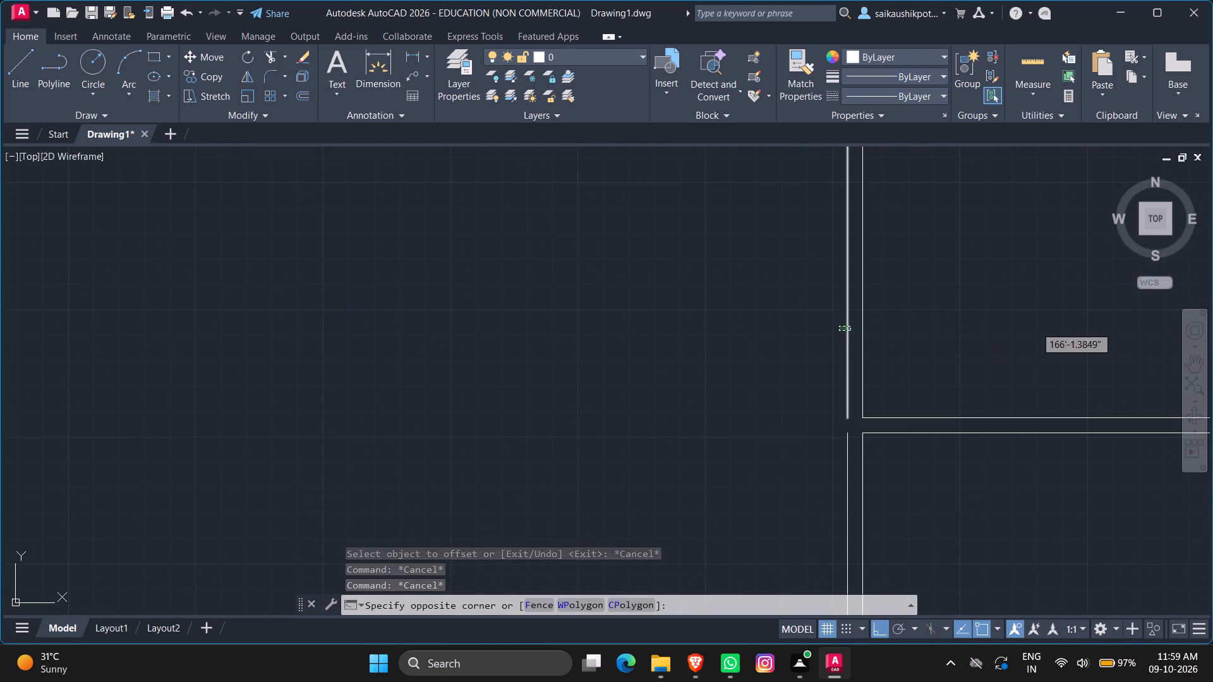
pyautogui.click(839, 326)
pyautogui.scroll(-1, 864, 325)
pyautogui.scroll(2, 857, 429)
pyautogui.click(847, 428)
pyautogui.click(816, 427)
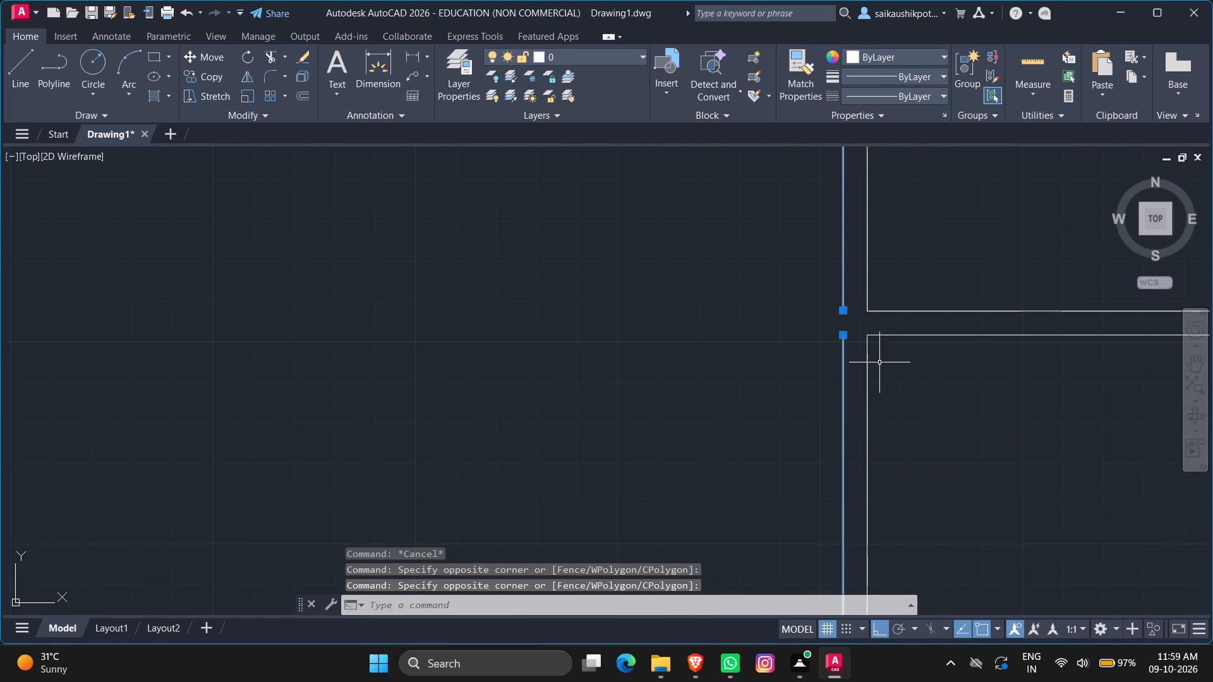
pyautogui.scroll(-6, 893, 350)
pyautogui.scroll(3, 908, 445)
pyautogui.scroll(4, 917, 389)
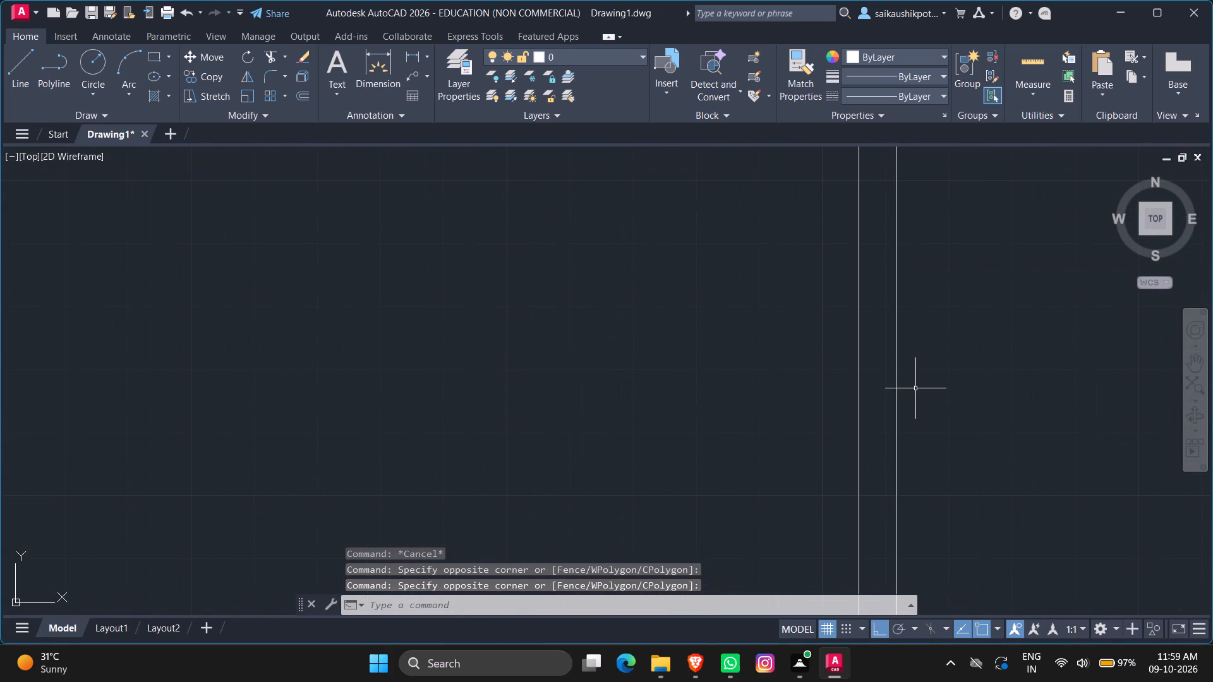
pyautogui.click(879, 390)
pyautogui.click(824, 392)
pyautogui.scroll(-3, 816, 455)
pyautogui.scroll(-1, 878, 417)
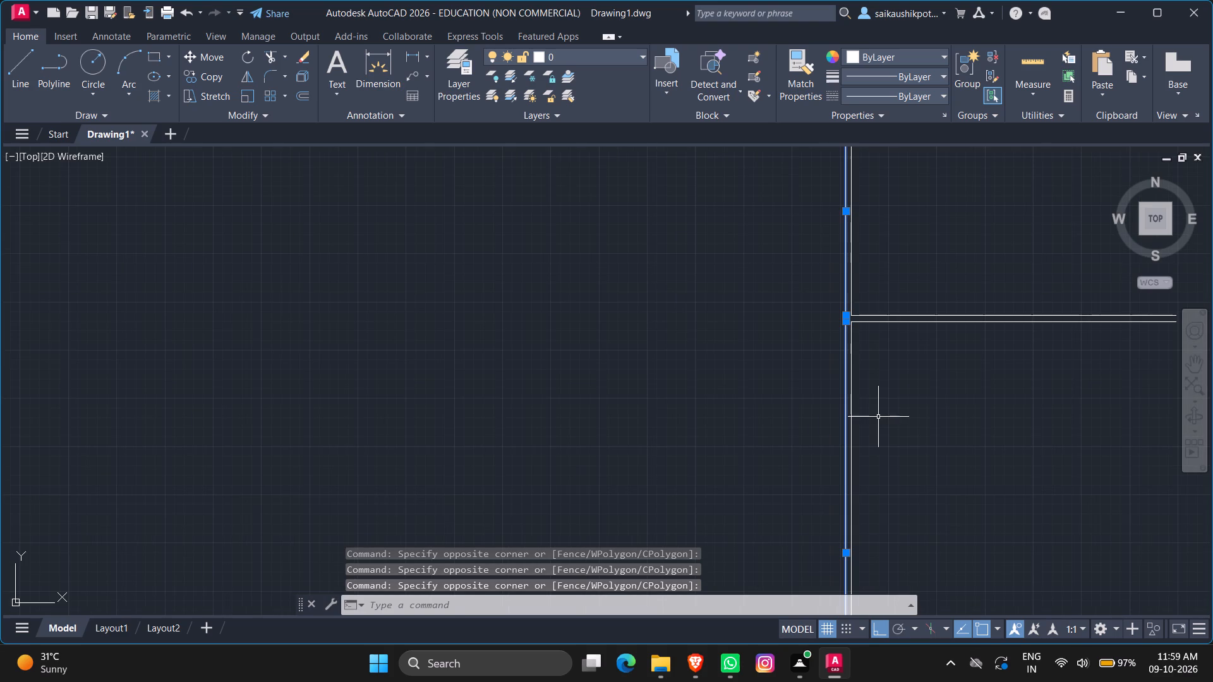
pyautogui.write('JOIN')
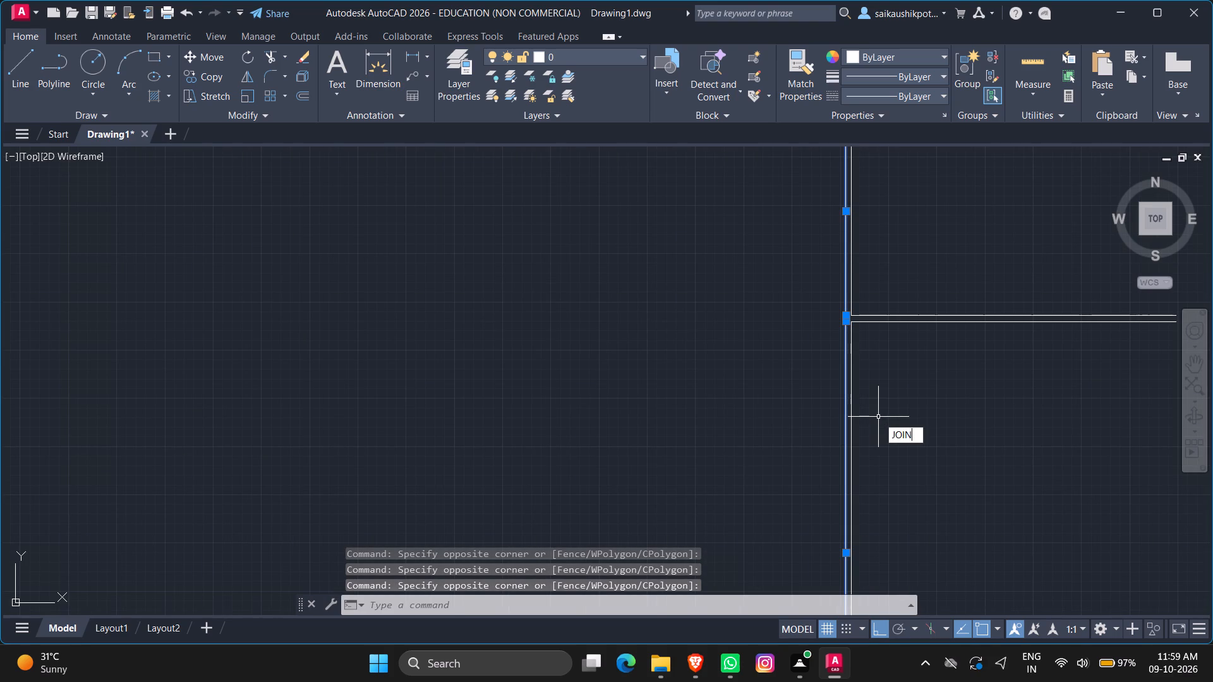
pyautogui.press('Return')
# Offset the bottom line of the 40' deep space downward by 6".
pyautogui.scroll(-3, 706, 360)
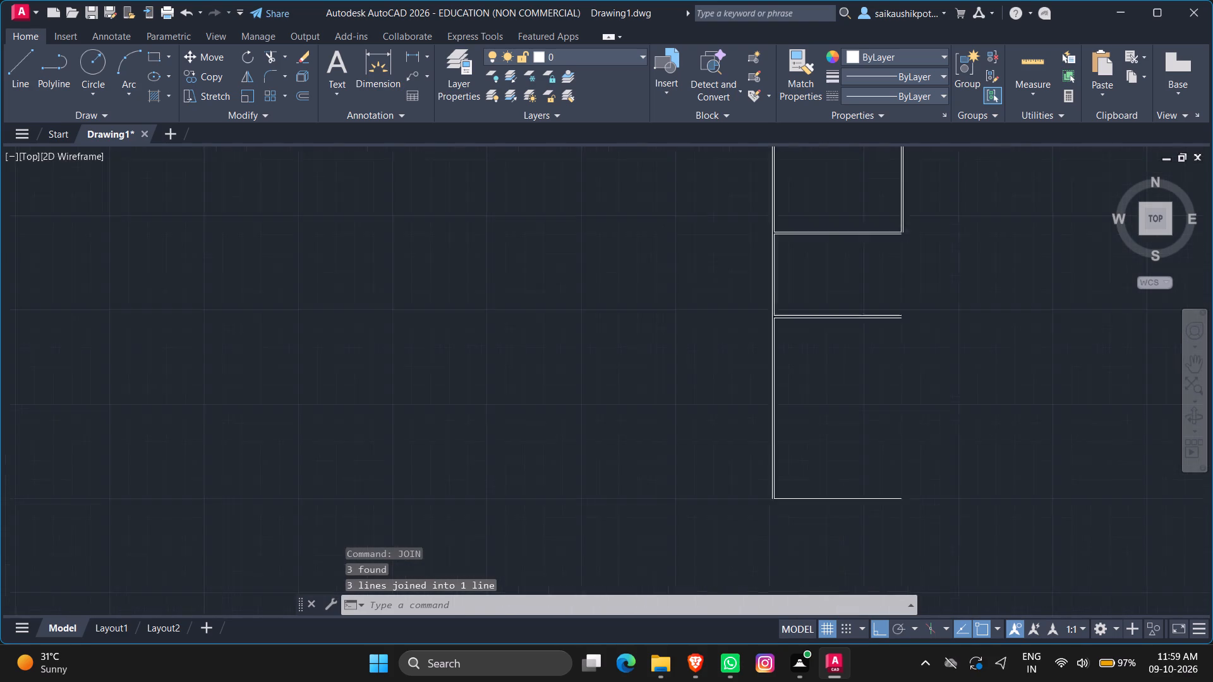
pyautogui.scroll(-2, 737, 287)
pyautogui.scroll(5, 769, 361)
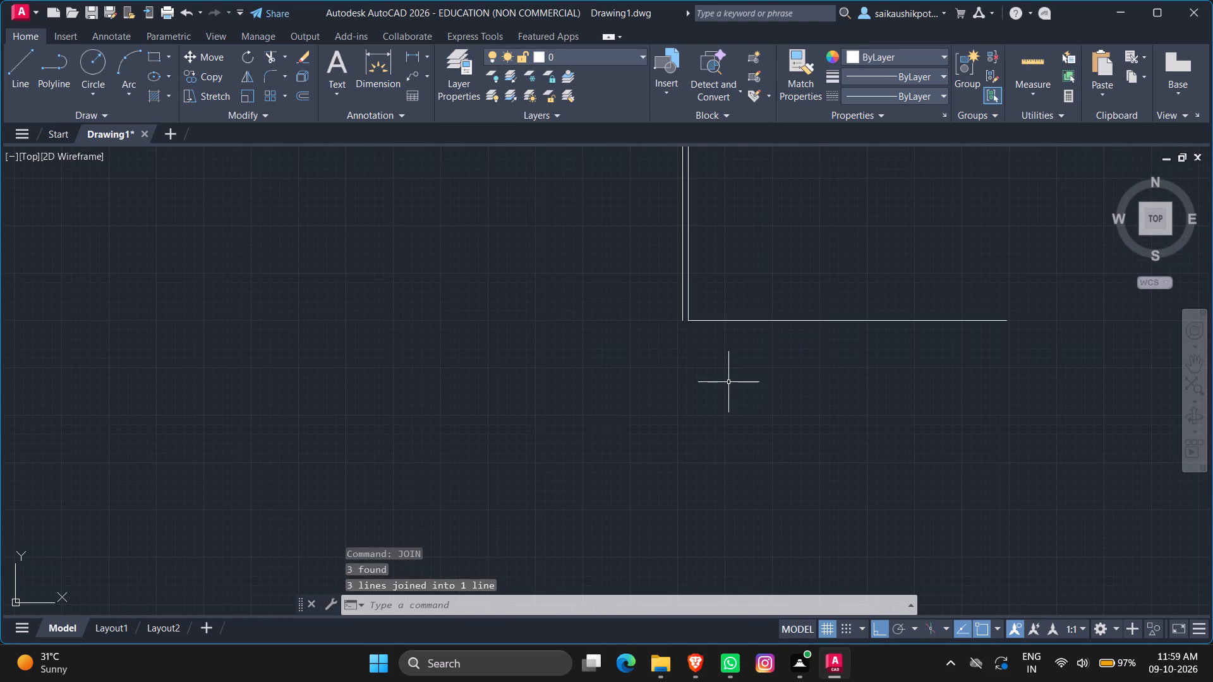
pyautogui.press('o')
pyautogui.press('Return')
pyautogui.press('6')
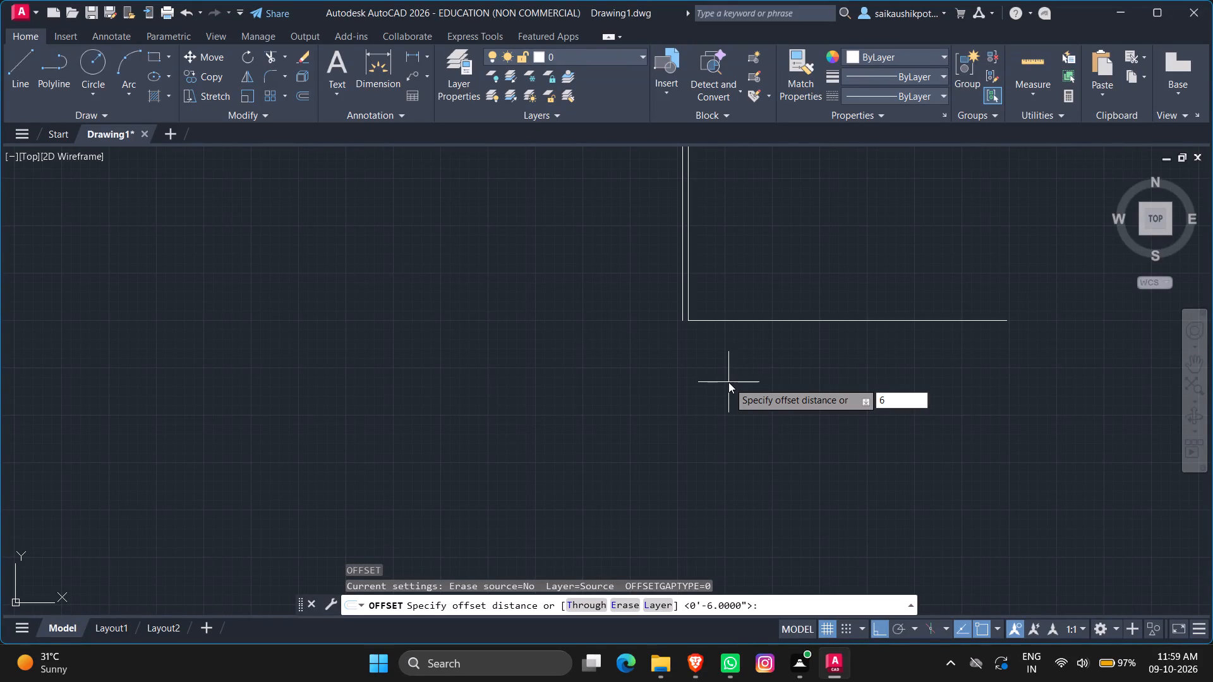
pyautogui.hotkey('shift', '"')
pyautogui.press('Return')
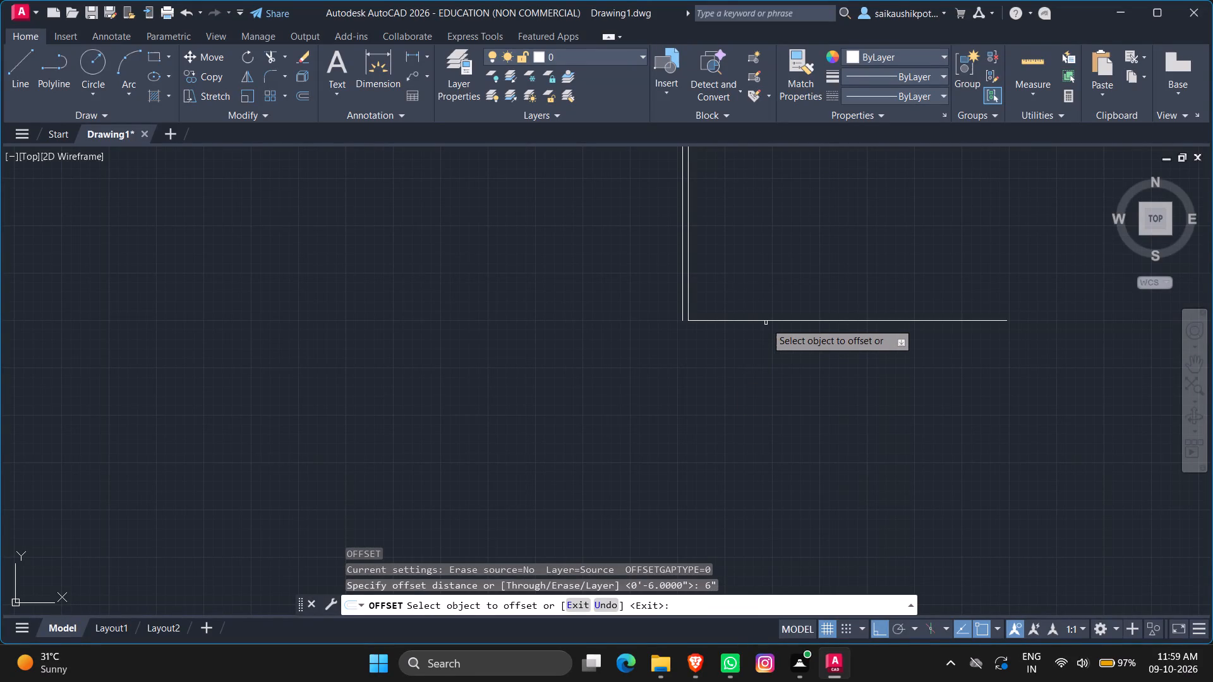
pyautogui.click(763, 320)
pyautogui.click(762, 376)
pyautogui.press('Escape')
pyautogui.press('Escape')
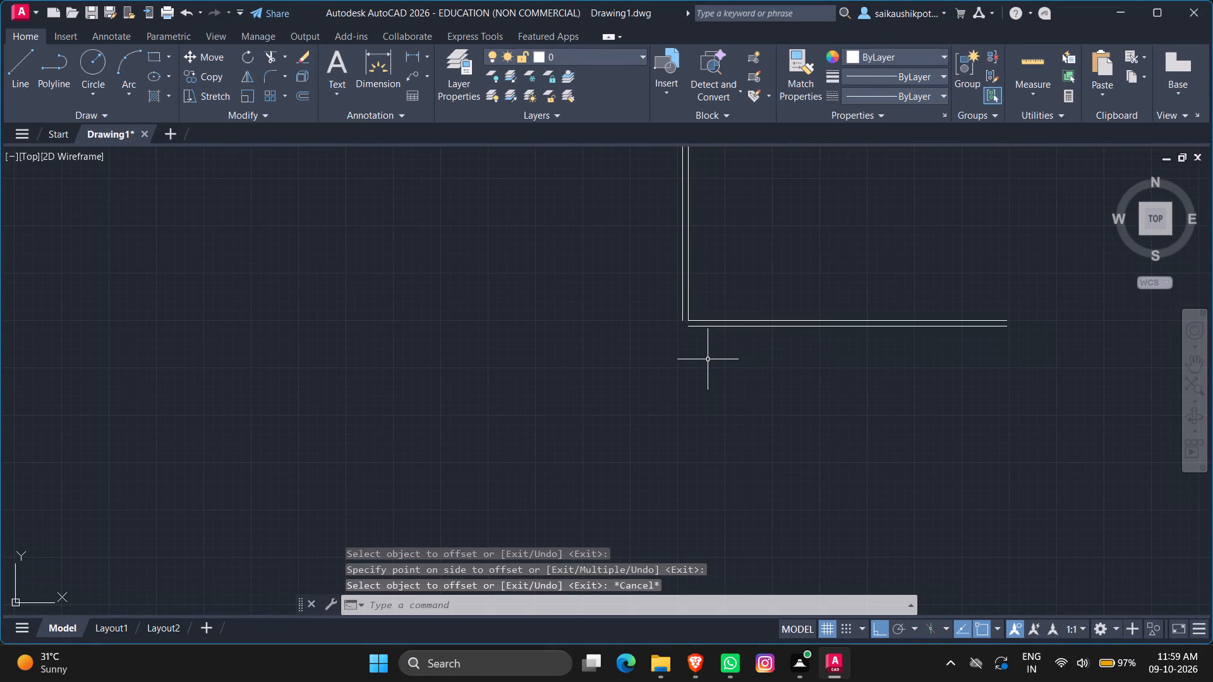
# Fillet the outer left wall line with the outer bottom line to close the plan's lower-left corner.
pyautogui.write('FILLET')
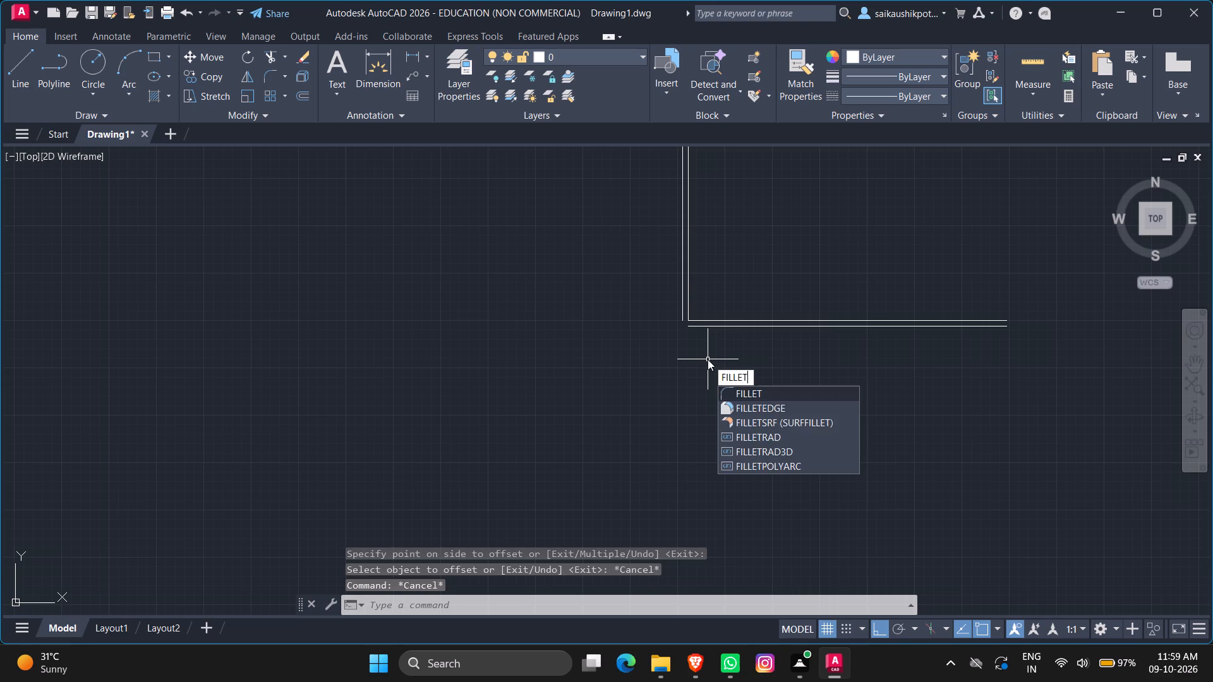
pyautogui.press('Return')
pyautogui.scroll(1, 669, 349)
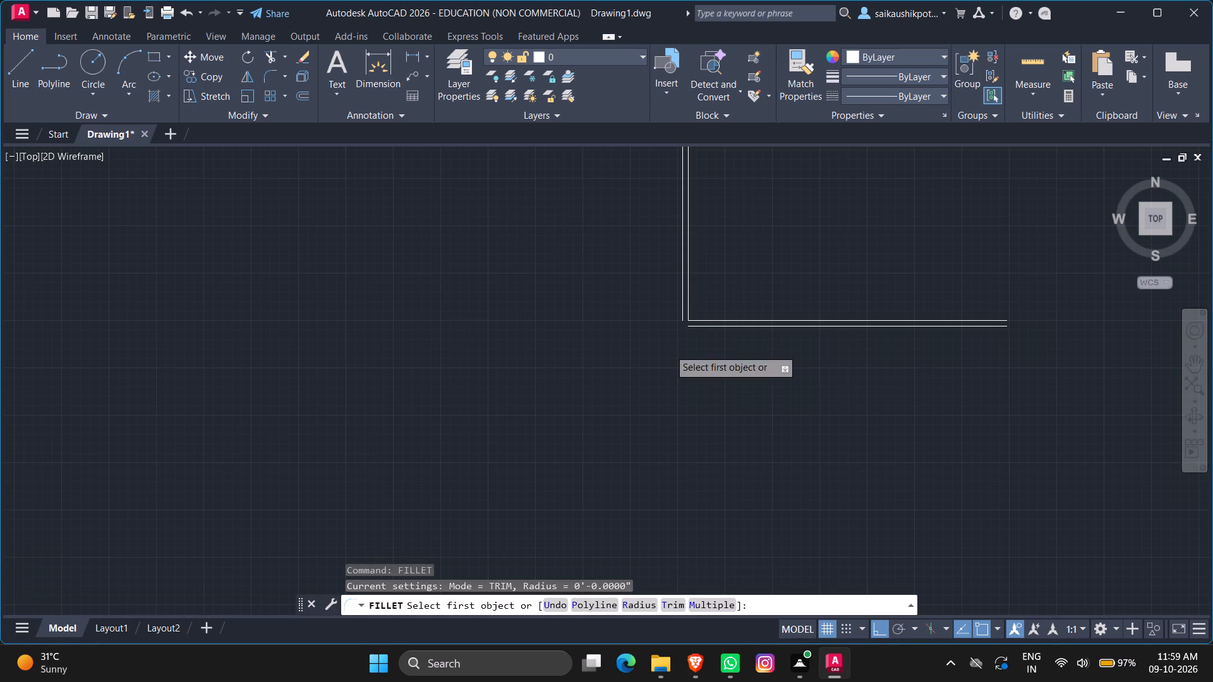
pyautogui.scroll(1, 669, 349)
pyautogui.scroll(-2, 694, 311)
pyautogui.scroll(3, 686, 316)
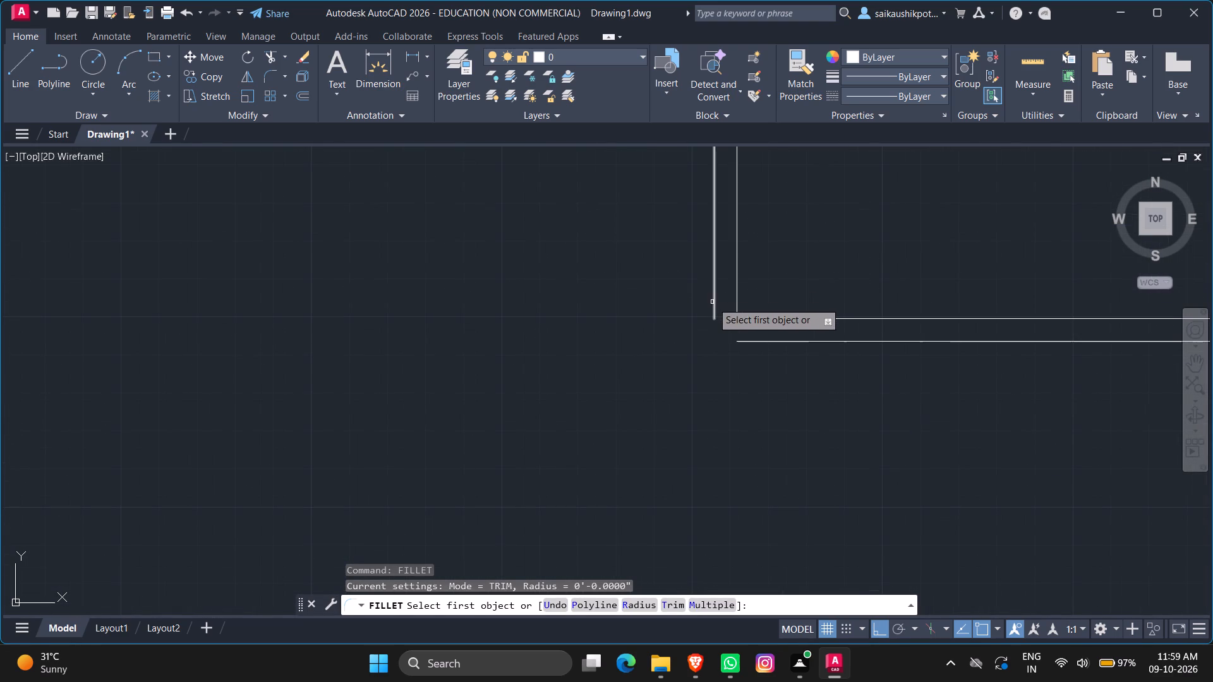
pyautogui.click(709, 301)
pyautogui.click(715, 309)
pyautogui.click(749, 340)
pyautogui.scroll(-5, 660, 424)
pyautogui.press('Escape')
pyautogui.scroll(-1, 788, 476)
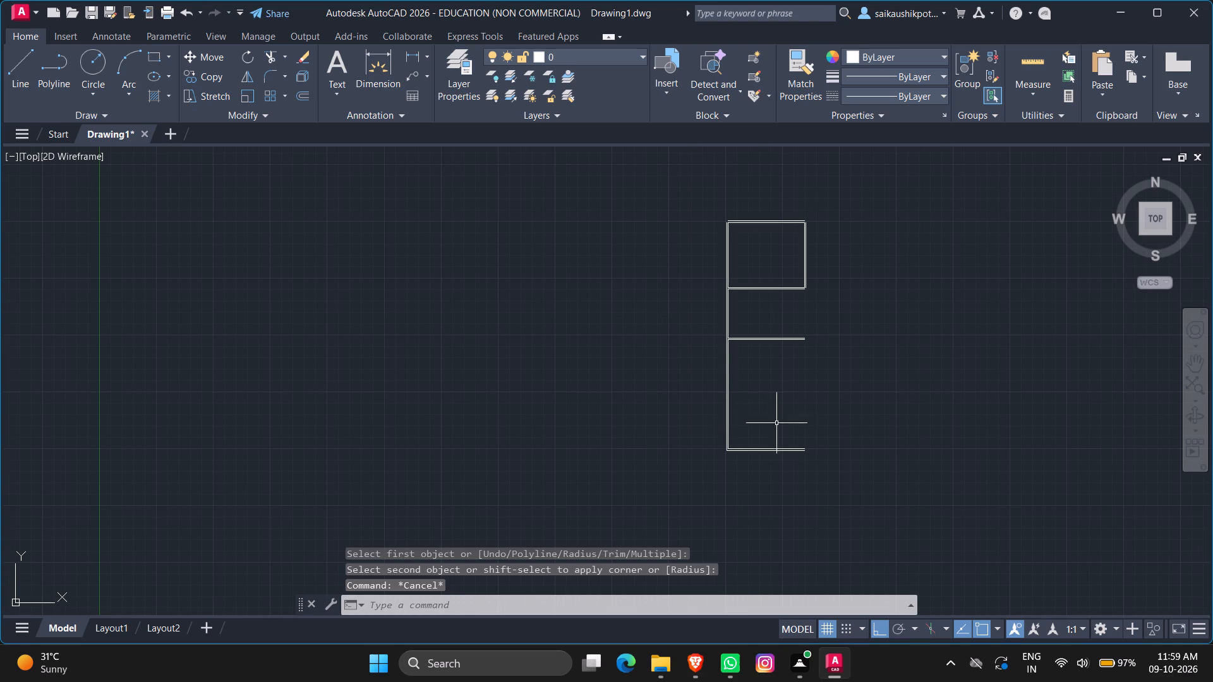
pyautogui.press('Escape')
# Measure the width of the 40' deep space along its upper wall.
pyautogui.click(1034, 57)
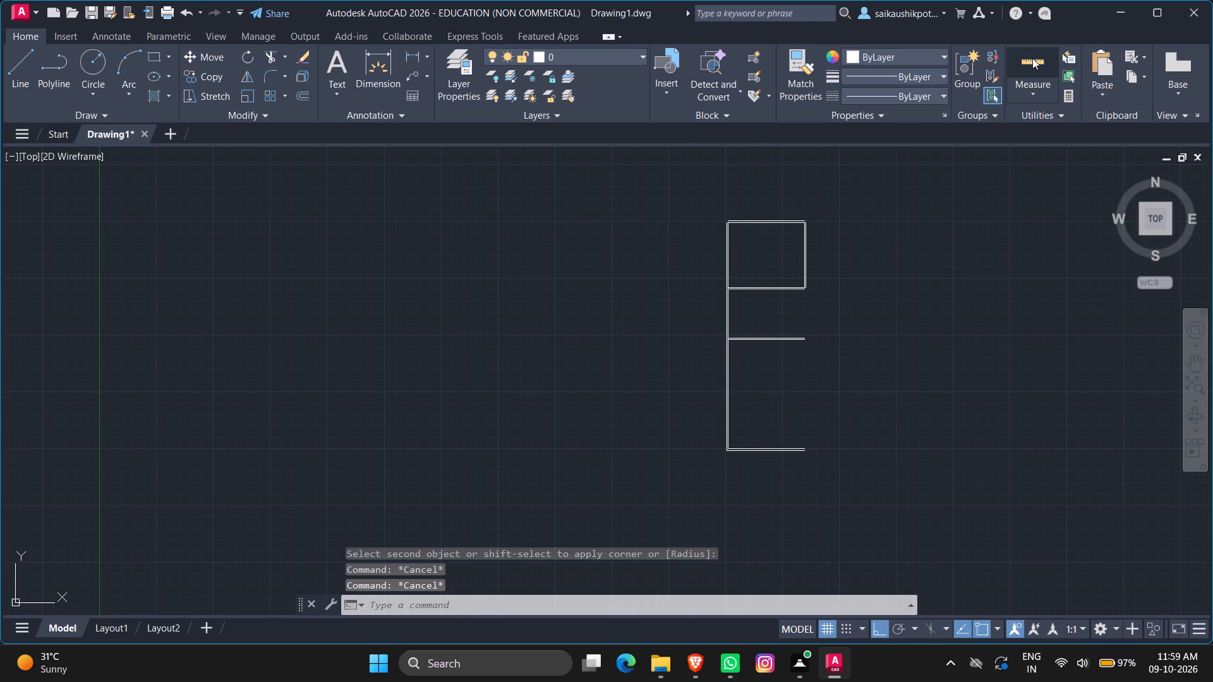
pyautogui.scroll(3, 788, 359)
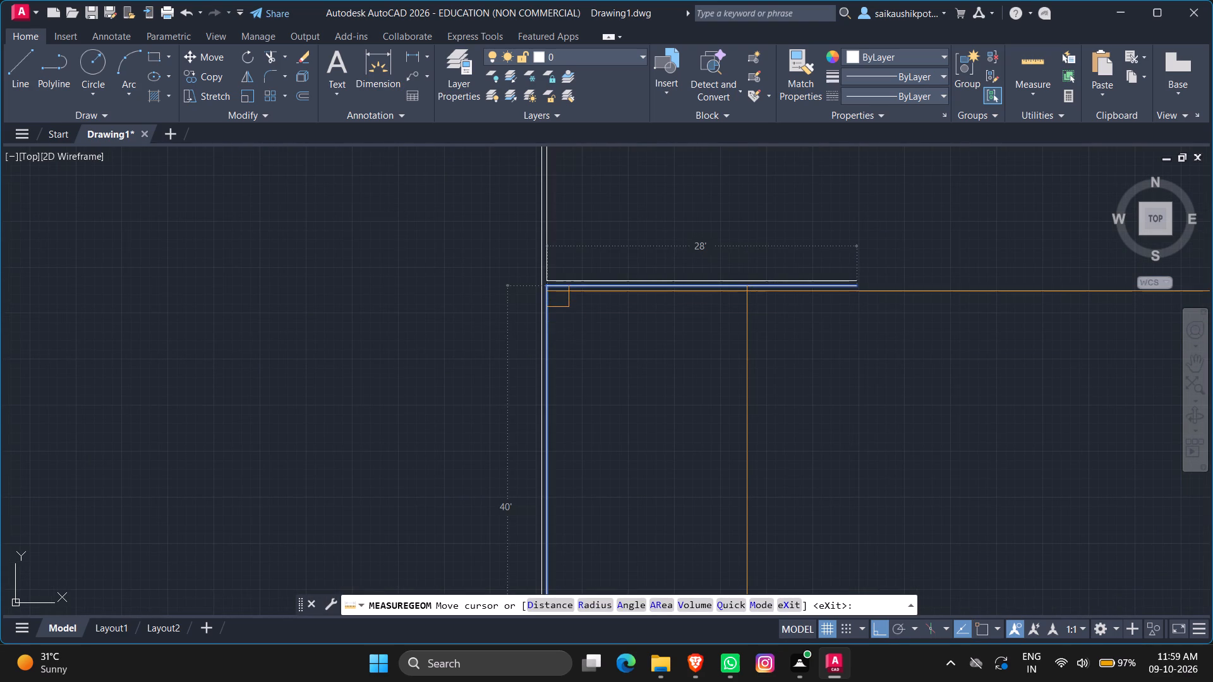
pyautogui.press('Escape')
# Offset the inner left lines of the 18' and 40' deep spaces to the right by 28'.
pyautogui.press('o')
pyautogui.press('Return')
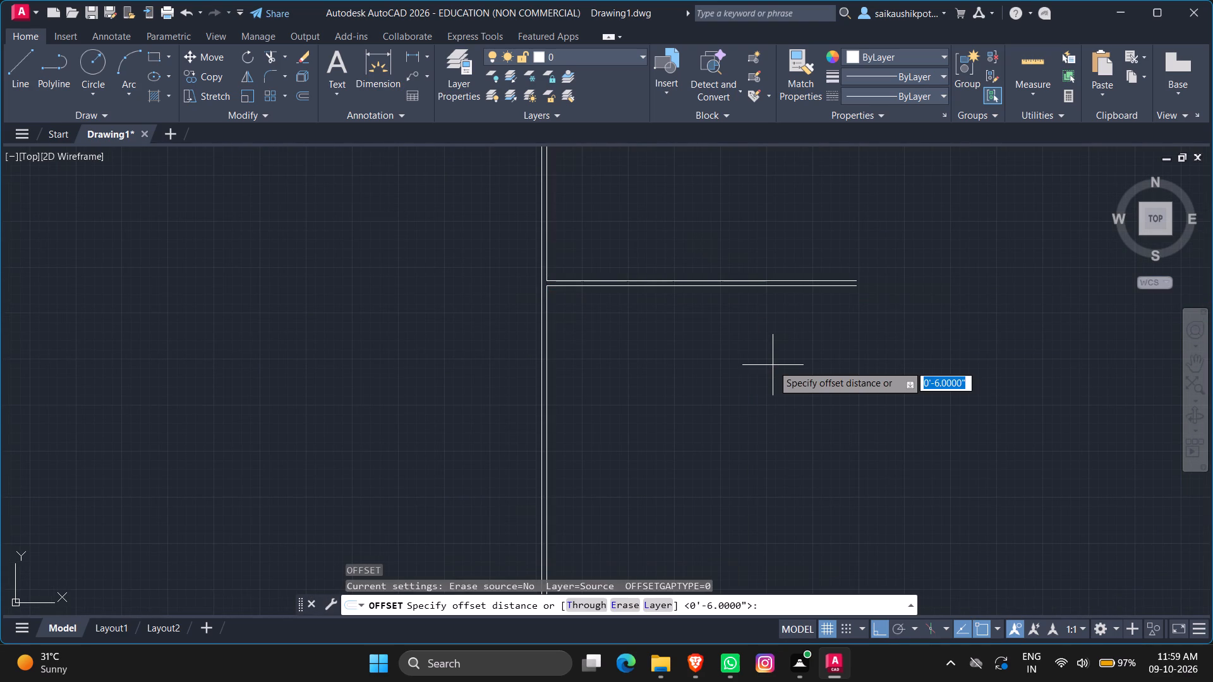
pyautogui.write("28'")
pyautogui.press('Return')
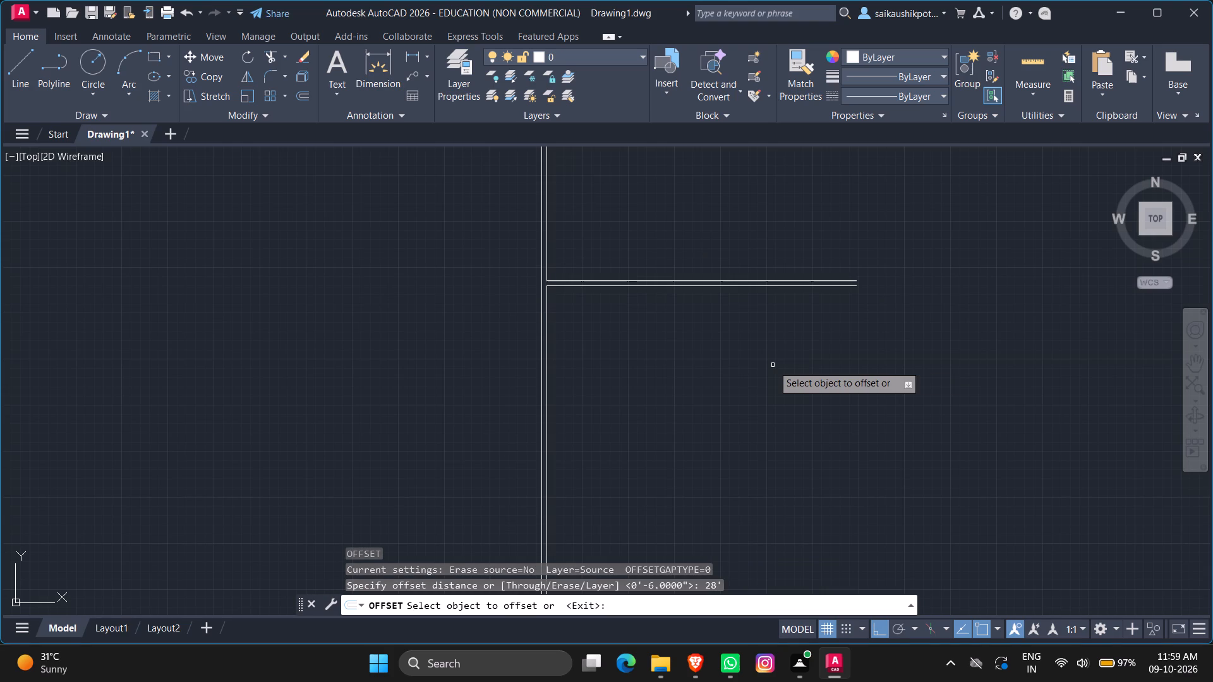
pyautogui.scroll(-3, 773, 365)
pyautogui.scroll(2, 744, 361)
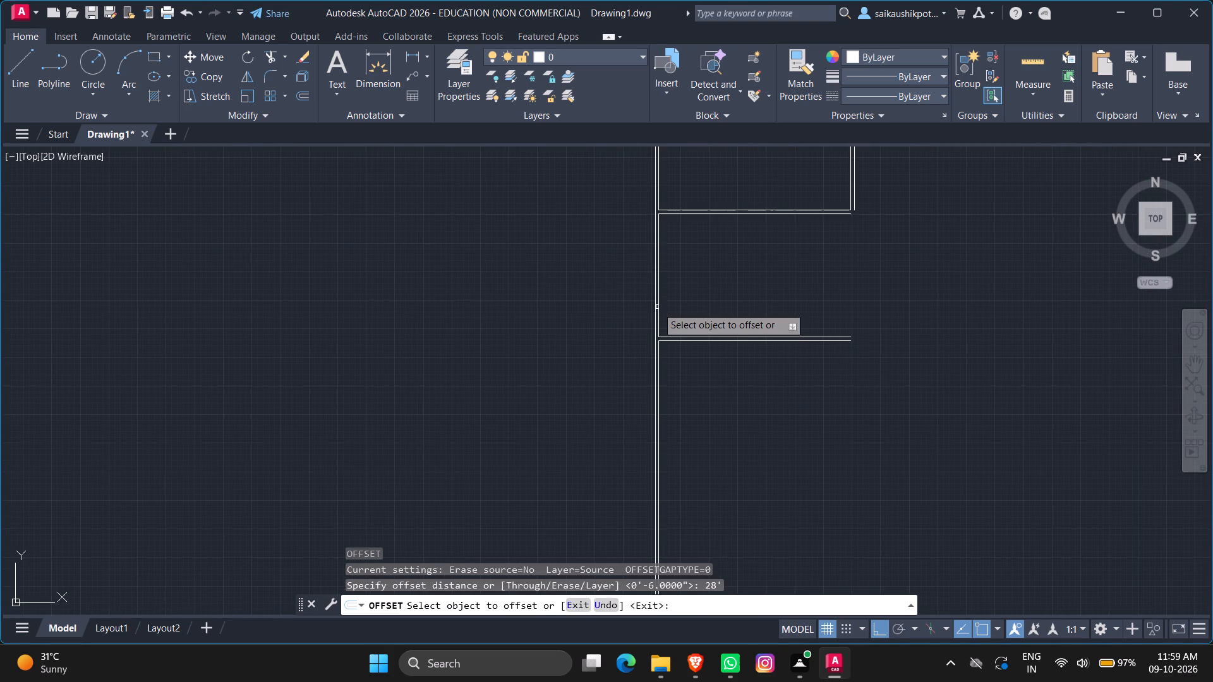
pyautogui.click(658, 297)
pyautogui.click(926, 350)
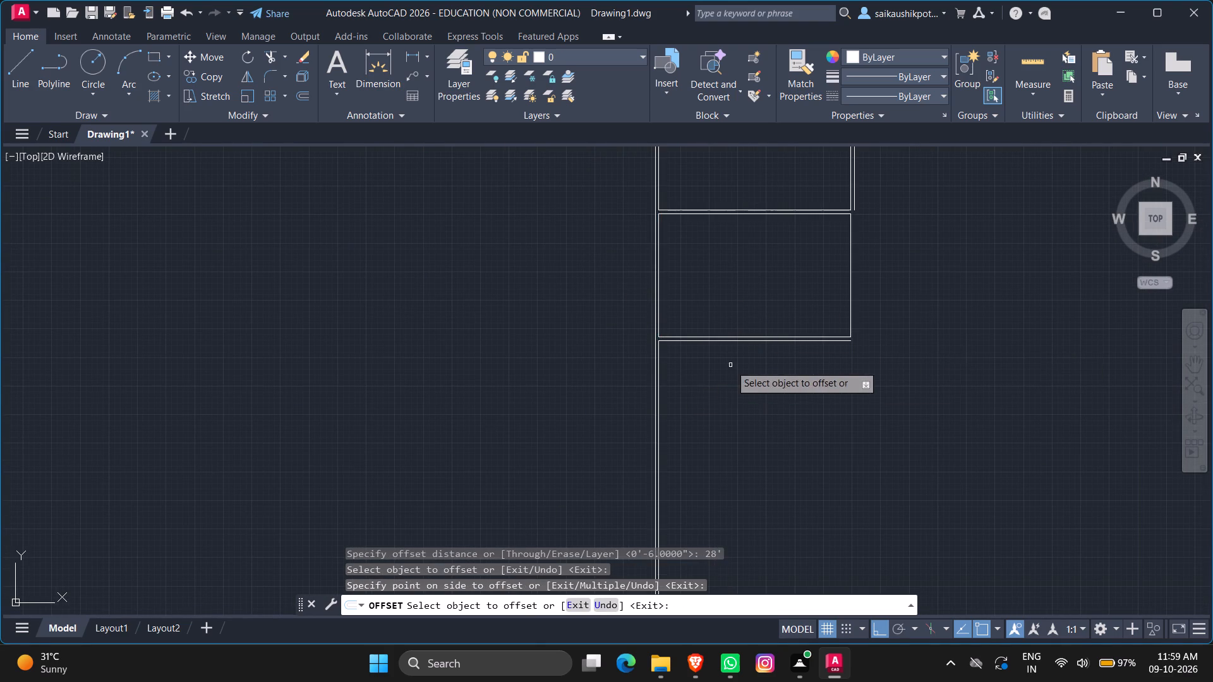
pyautogui.scroll(-2, 733, 362)
pyautogui.scroll(2, 708, 391)
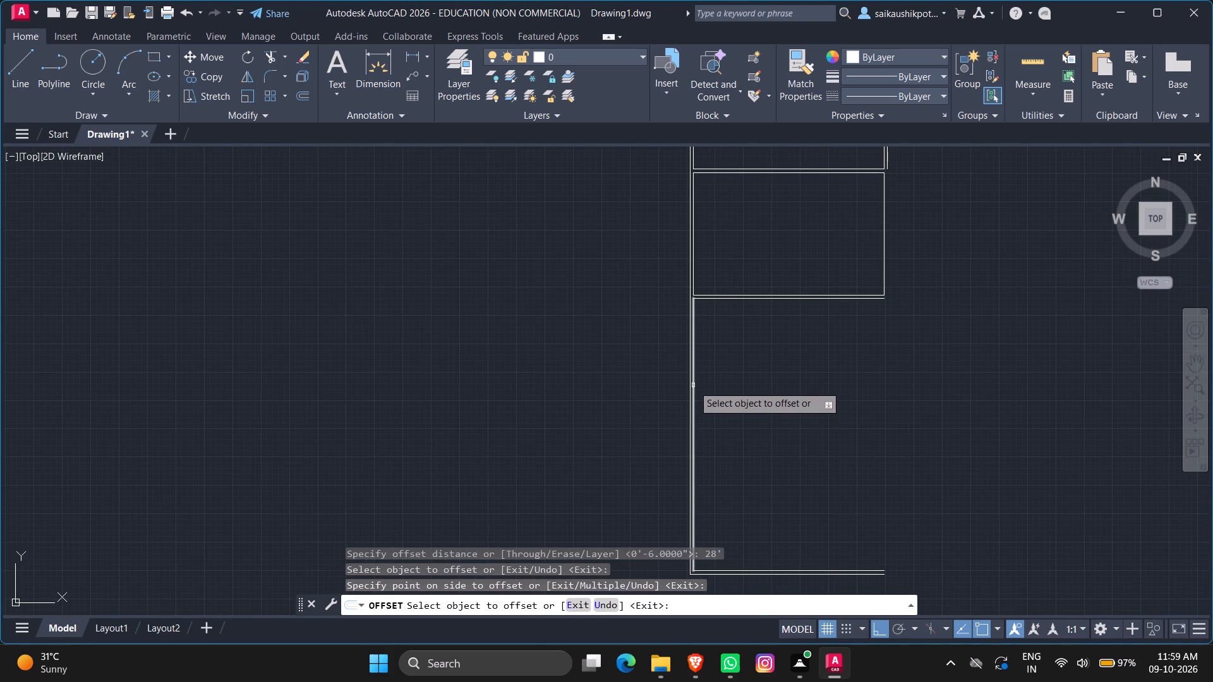
pyautogui.click(693, 385)
pyautogui.click(848, 422)
pyautogui.press('Escape')
# Offset the right vertical lines of the 18' and 40' deep spaces outward to the right by 6".
pyautogui.scroll(-1, 876, 422)
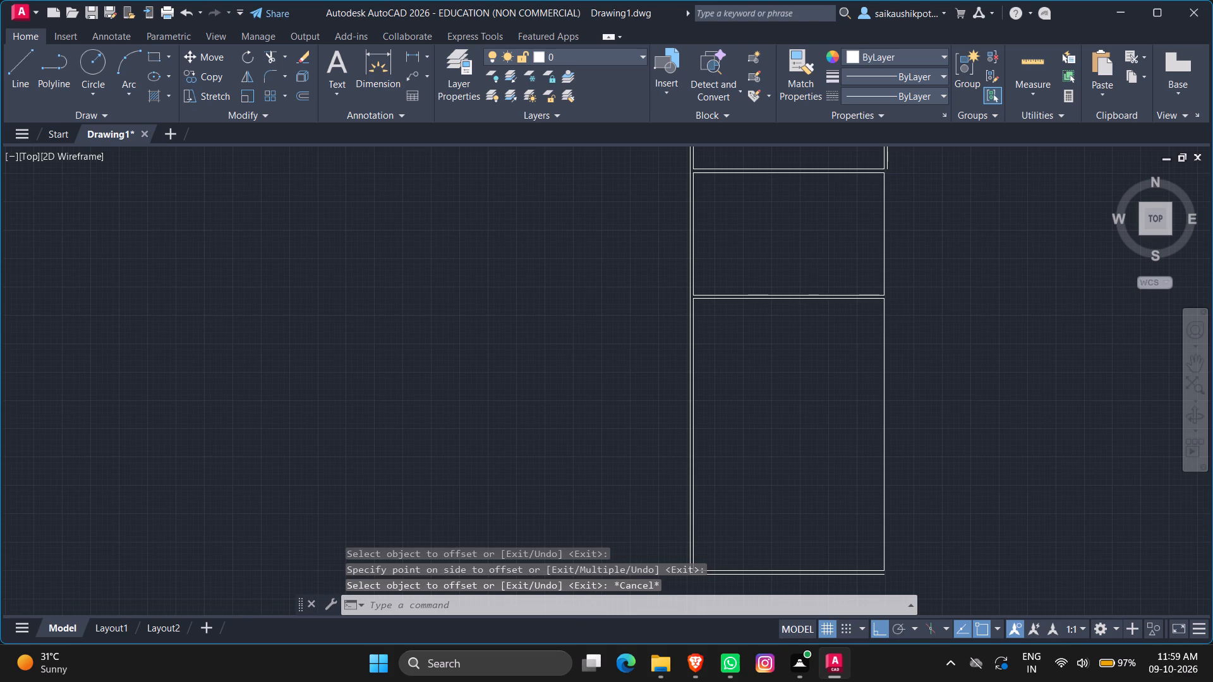
pyautogui.press('o')
pyautogui.press('Return')
pyautogui.press('6')
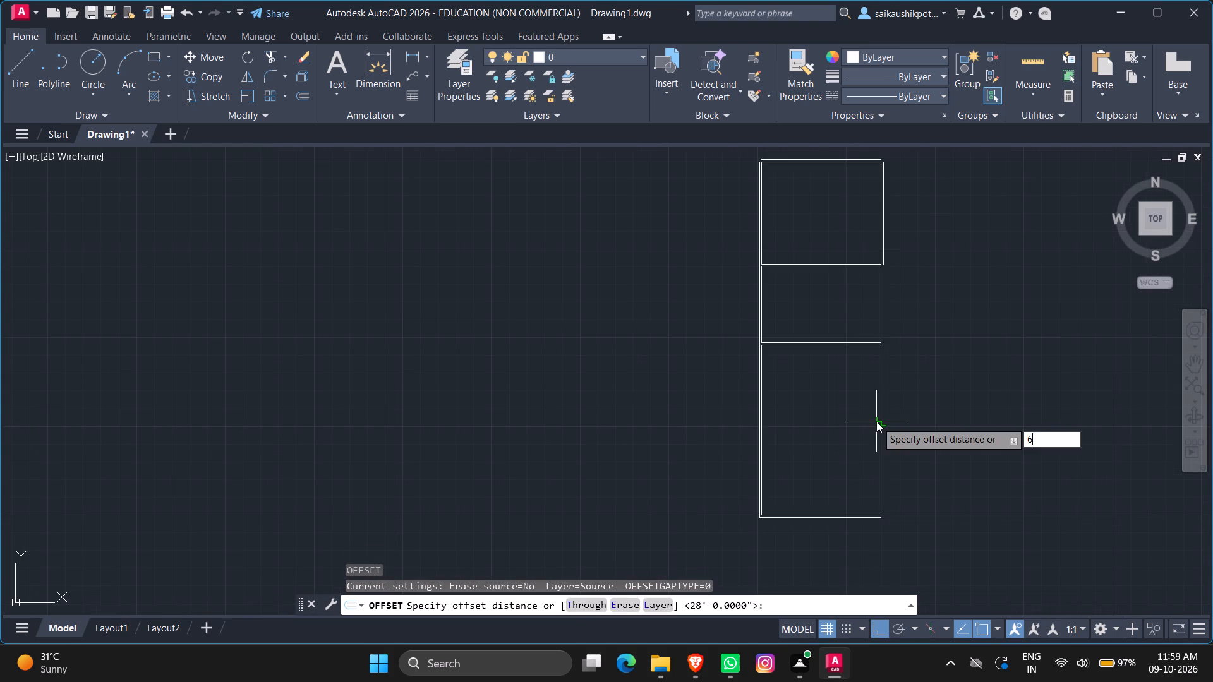
pyautogui.hotkey('shift', '"')
pyautogui.press('Return')
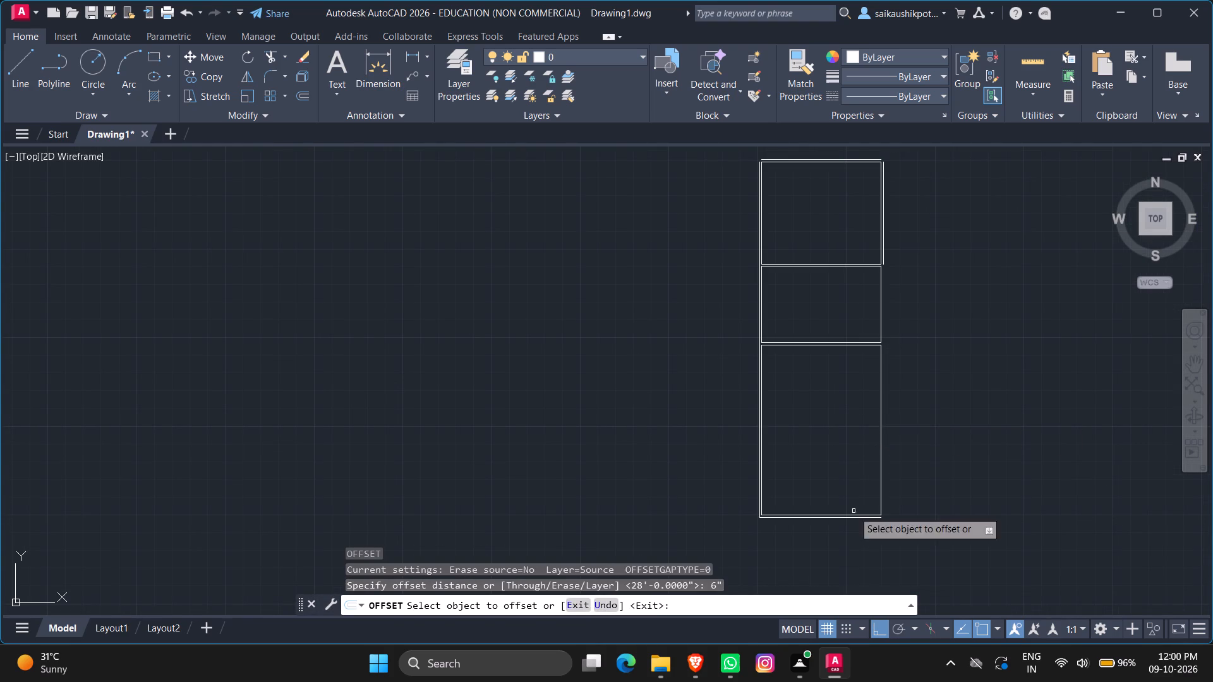
pyautogui.scroll(2, 890, 250)
pyautogui.click(863, 342)
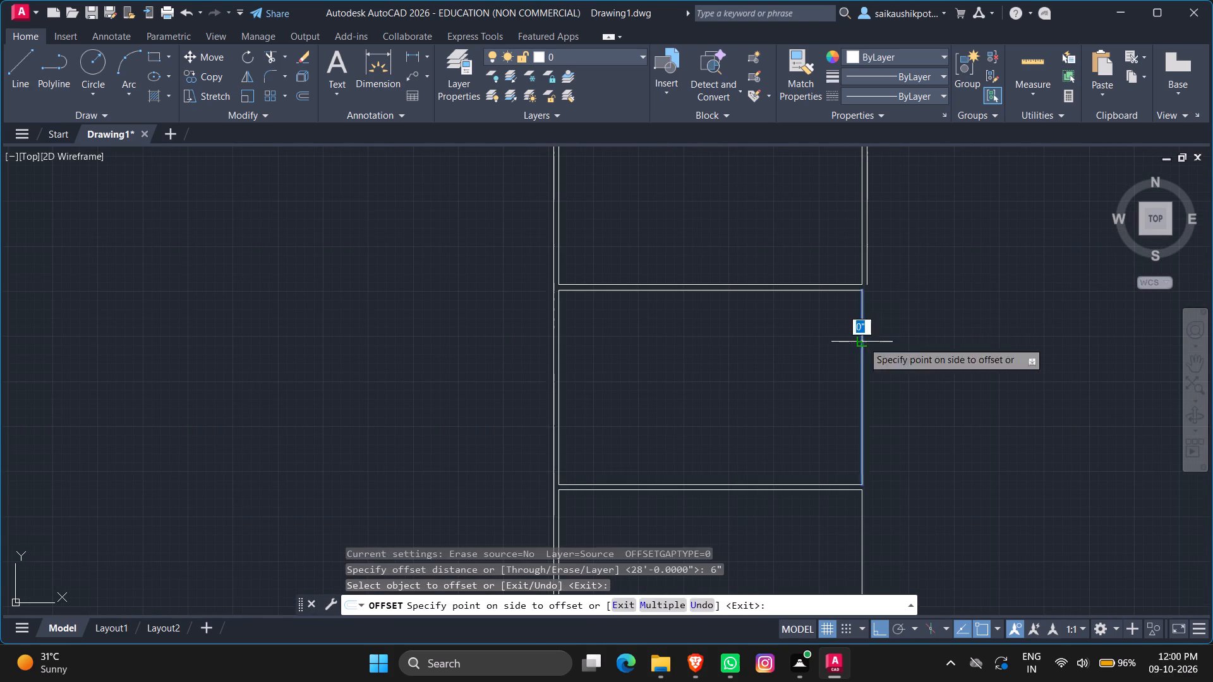
pyautogui.click(912, 361)
pyautogui.scroll(-2, 893, 289)
pyautogui.scroll(2, 875, 423)
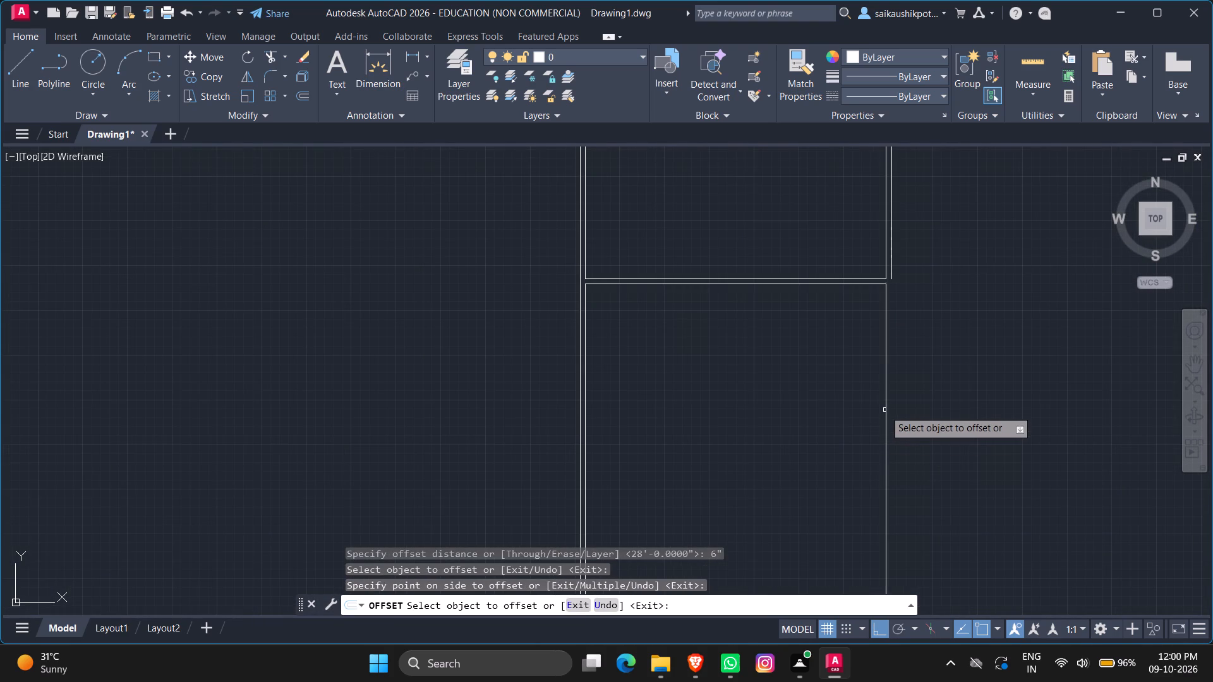
pyautogui.click(888, 408)
pyautogui.click(938, 418)
pyautogui.scroll(1, 950, 323)
pyautogui.scroll(-3, 950, 314)
pyautogui.scroll(-1, 932, 409)
pyautogui.scroll(2, 927, 462)
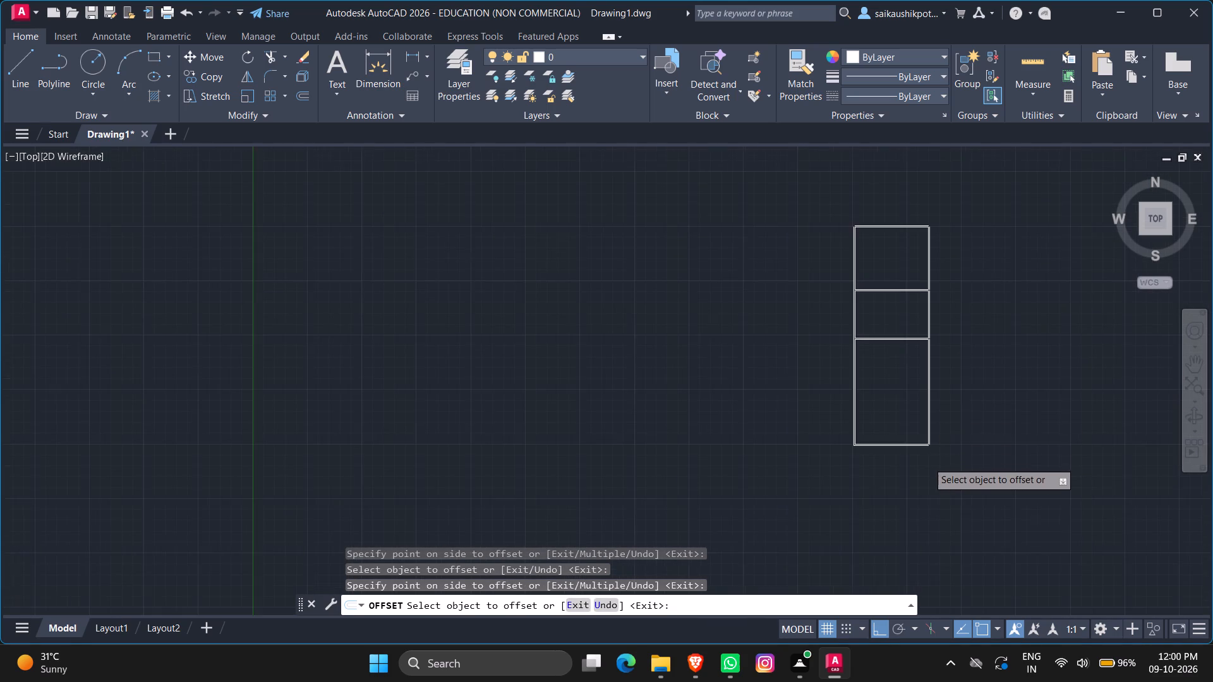
pyautogui.scroll(1, 927, 462)
pyautogui.scroll(3, 921, 369)
pyautogui.press('Escape')
pyautogui.press('Escape')
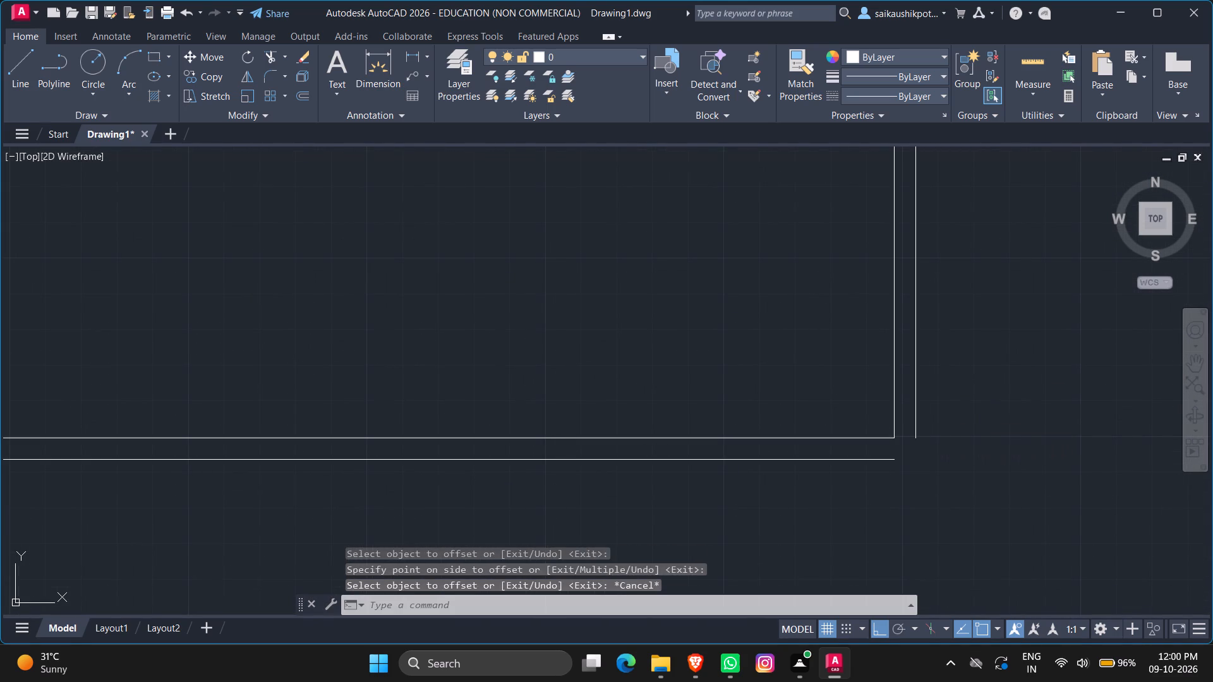
# Fillet the outer right wall line with the outer bottom line to close the plan's lower-right corner.
pyautogui.press('Escape')
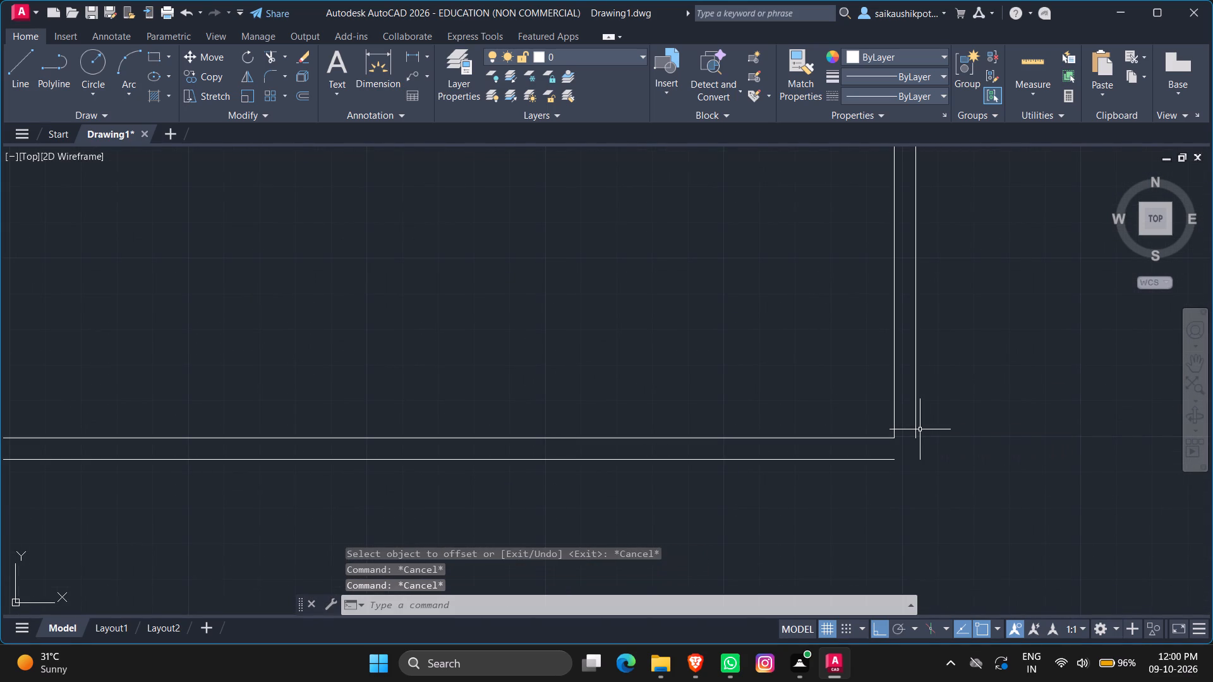
pyautogui.press('Escape')
pyautogui.press('Escape')
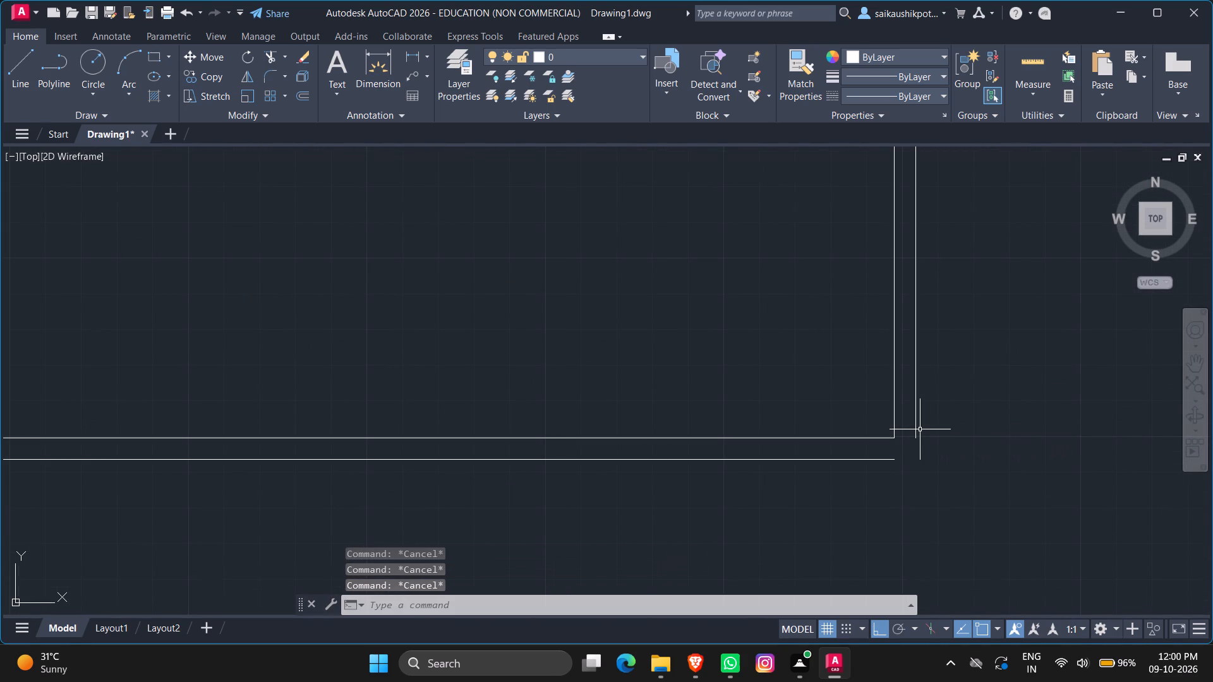
pyautogui.write('FILLET')
pyautogui.press('Return')
pyautogui.click(916, 426)
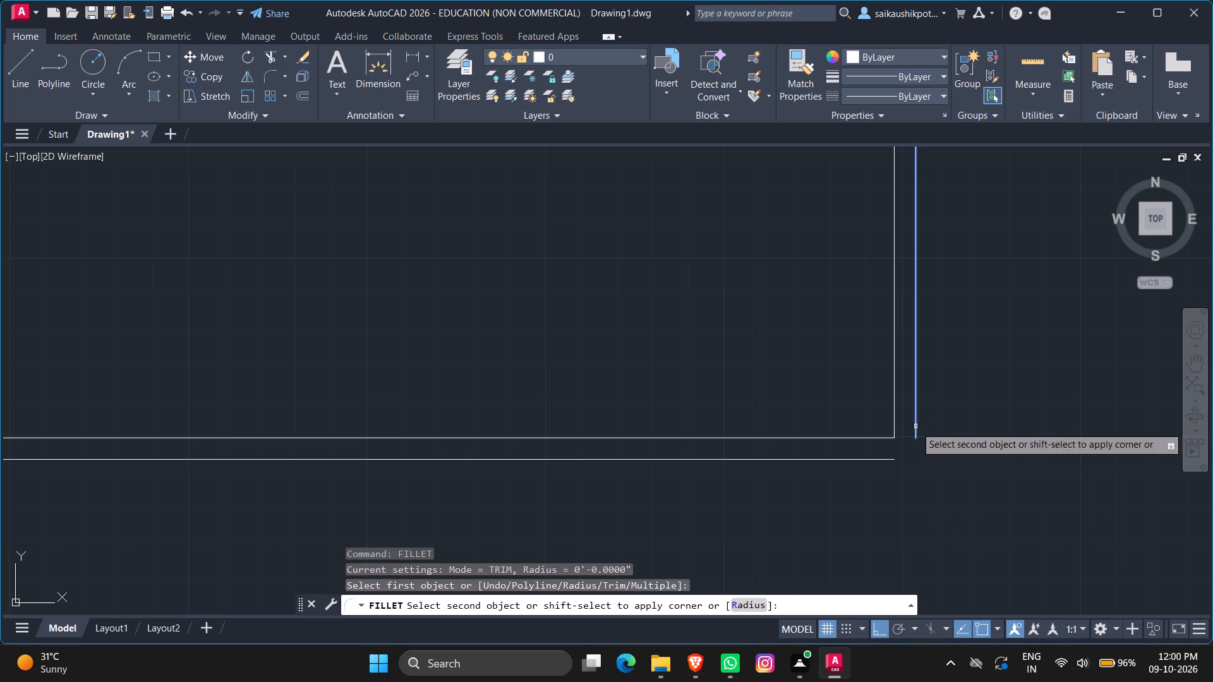
pyautogui.click(881, 460)
pyautogui.scroll(-4, 917, 531)
pyautogui.scroll(-1, 940, 477)
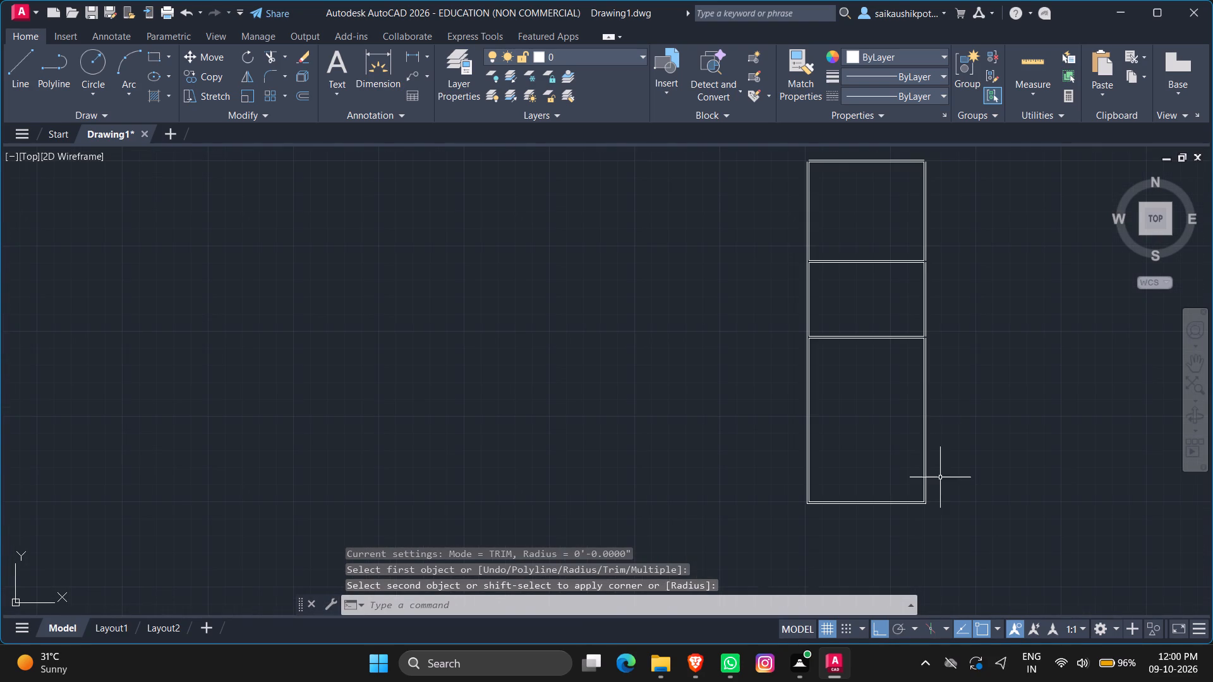
pyautogui.press('Escape')
pyautogui.press('Escape')
# Fillet the outer top line with the outer left wall line to close the plan's upper-left corner.
pyautogui.scroll(2, 931, 282)
pyautogui.scroll(2, 902, 340)
pyautogui.scroll(-2, 915, 316)
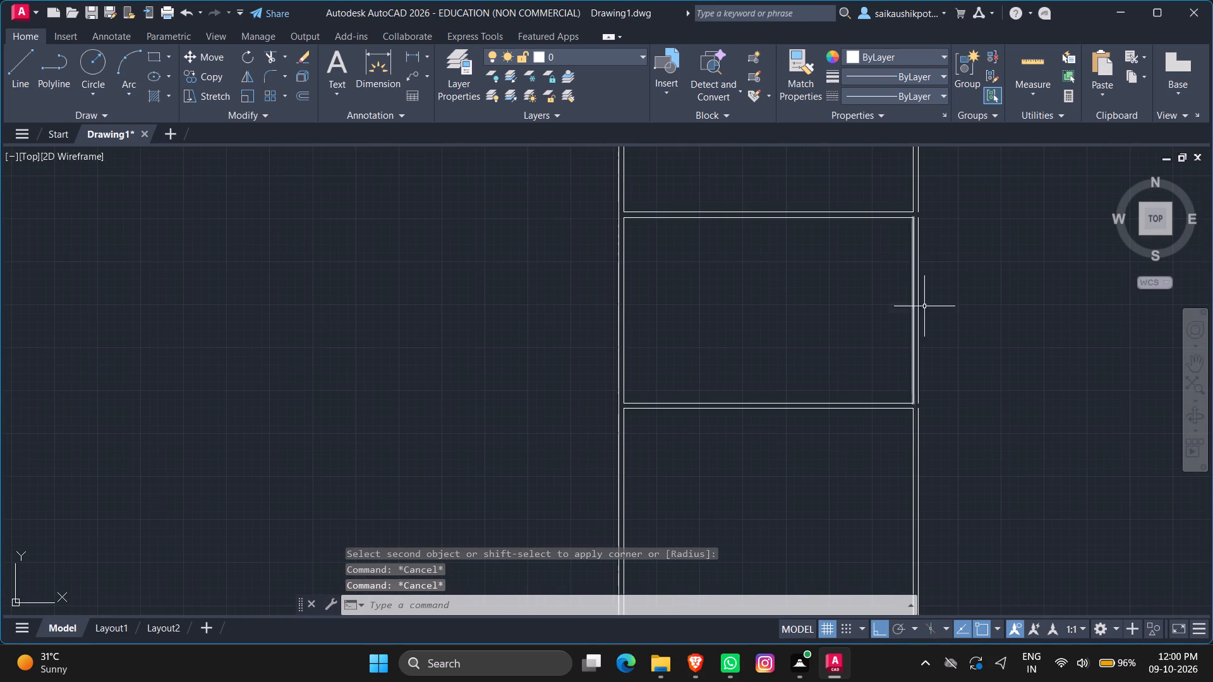
pyautogui.scroll(-1, 946, 299)
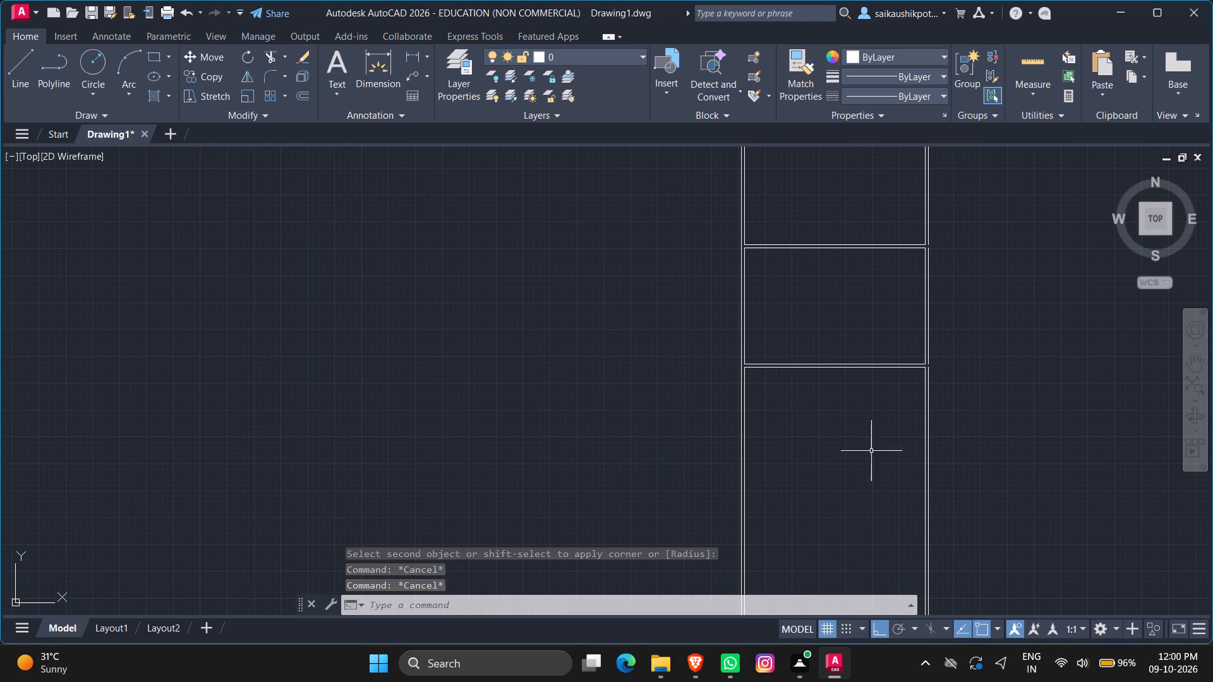
pyautogui.scroll(-2, 821, 373)
pyautogui.scroll(4, 786, 256)
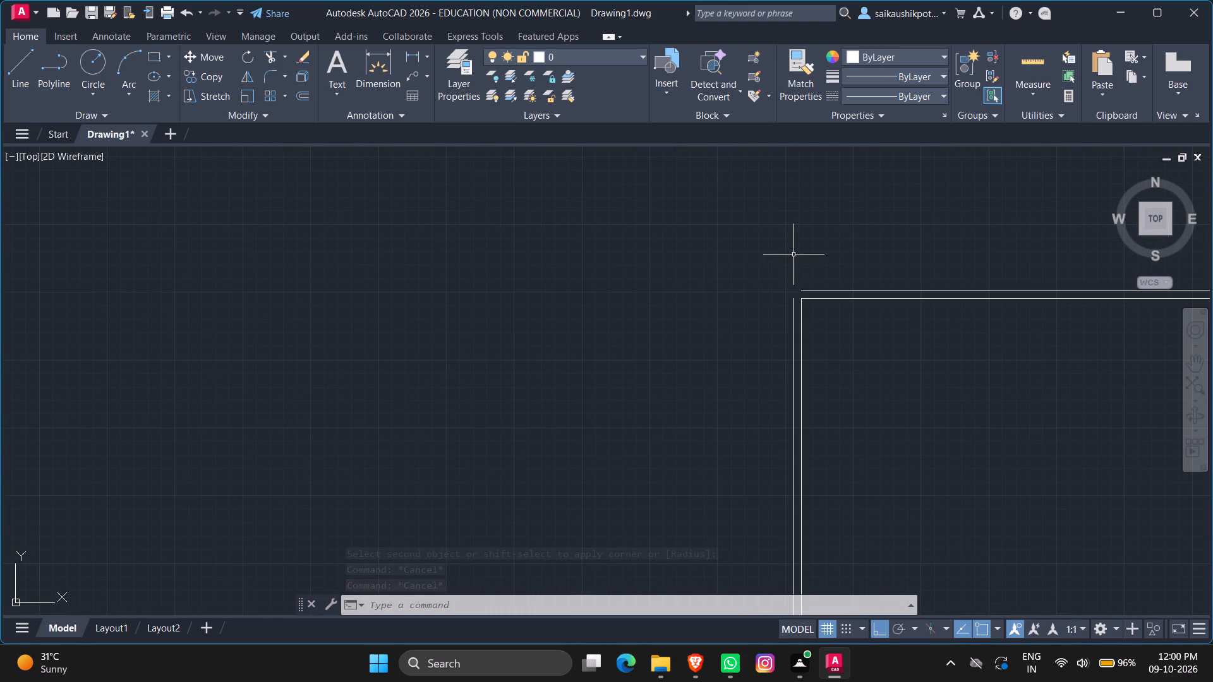
pyautogui.press('space')
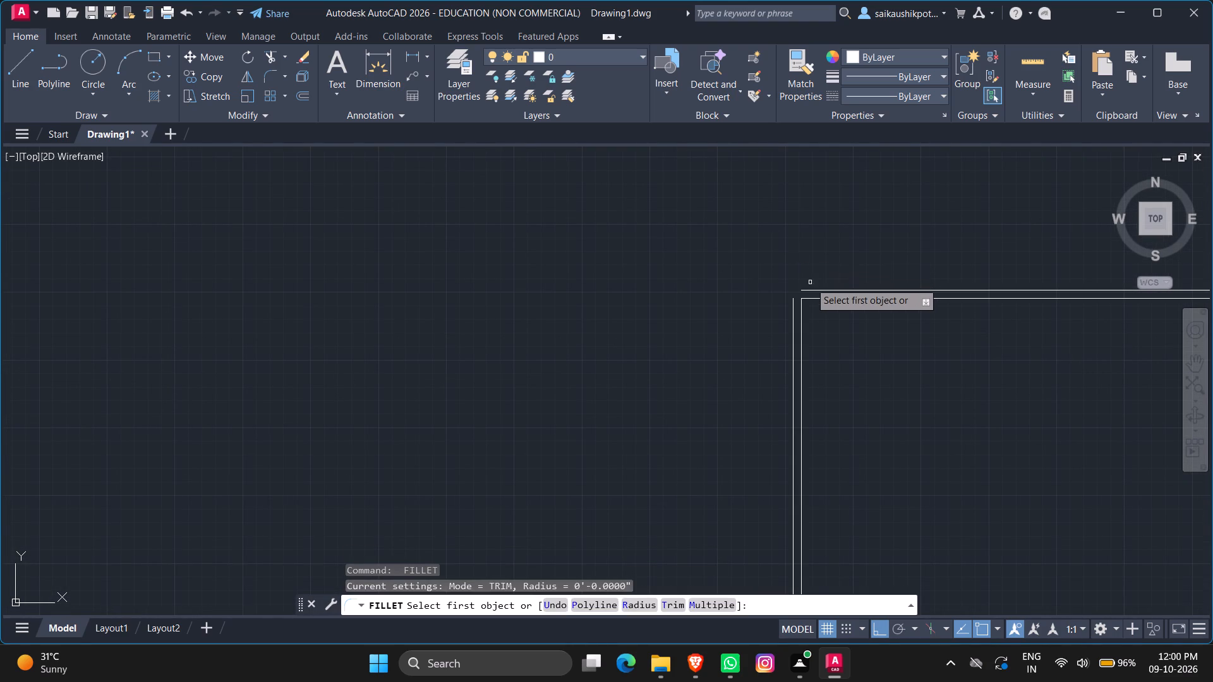
pyautogui.scroll(3, 810, 282)
pyautogui.click(787, 311)
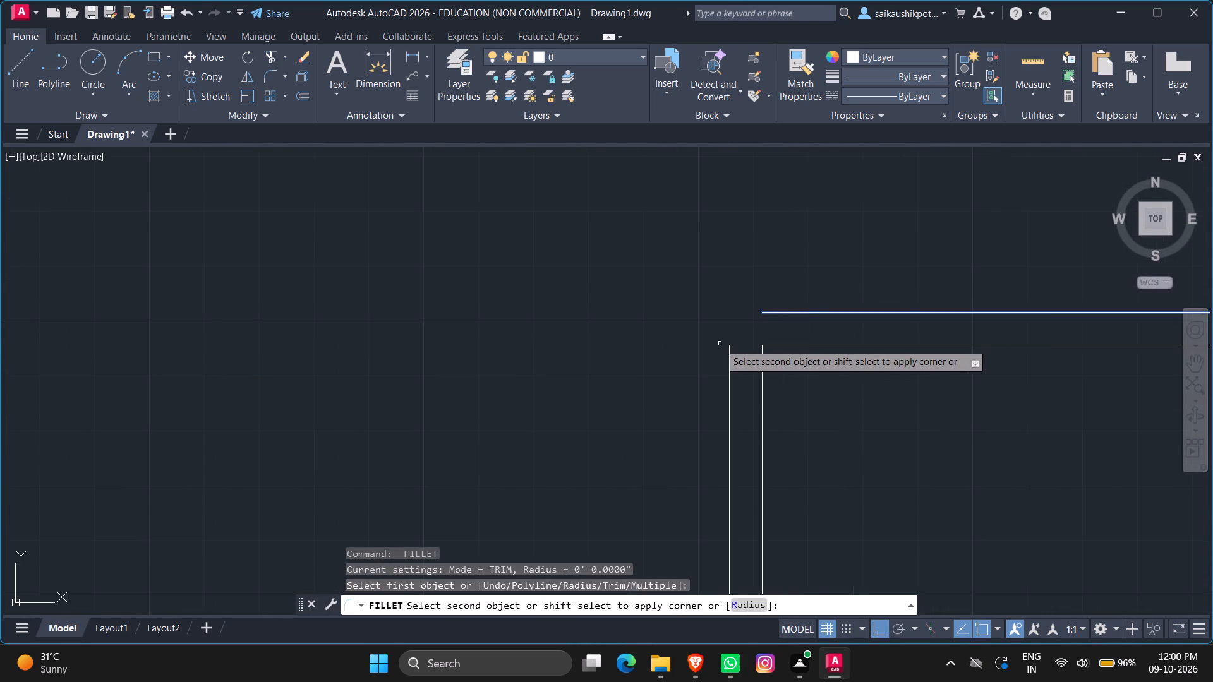
pyautogui.click(731, 359)
# Fillet the outer top line with the outer right wall line to close the plan's upper-right corner.
pyautogui.scroll(-6, 627, 285)
pyautogui.scroll(1, 785, 314)
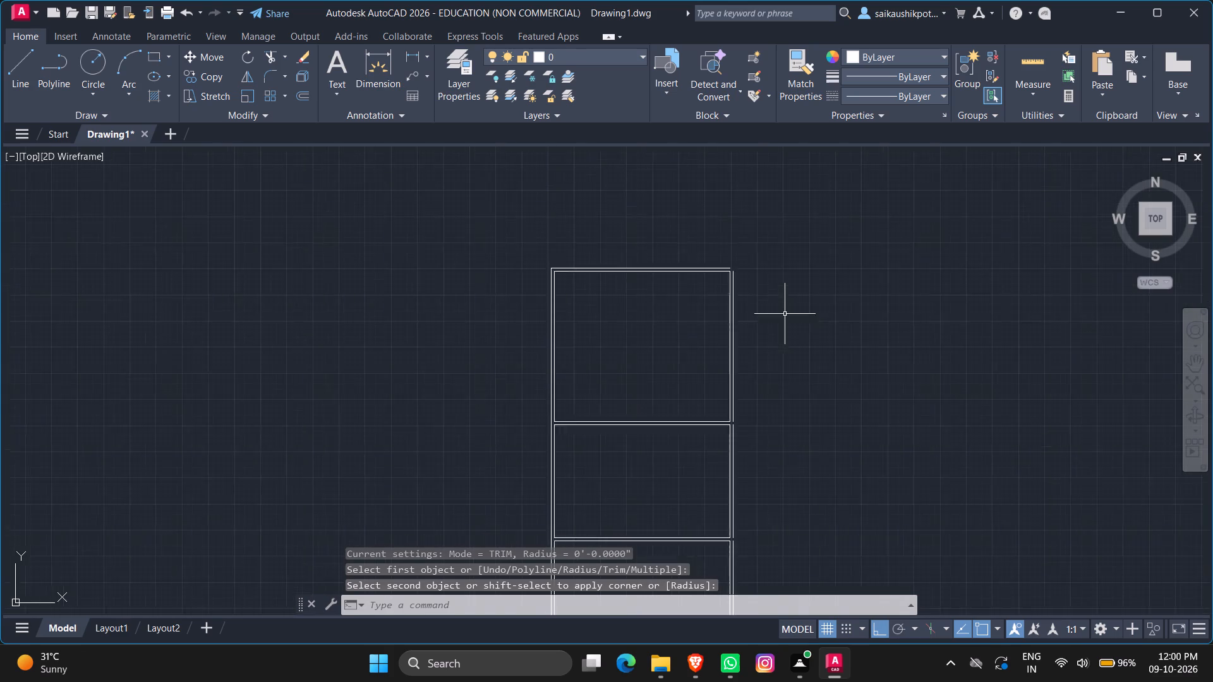
pyautogui.scroll(2, 785, 314)
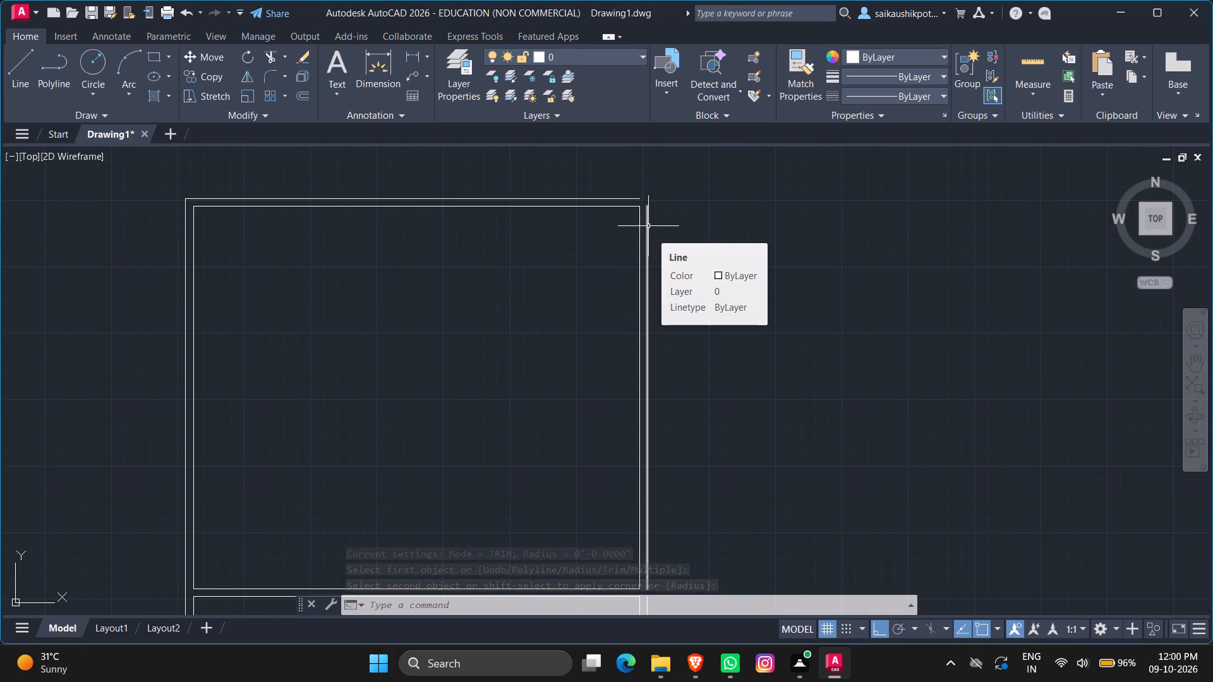
pyautogui.scroll(-1, 648, 226)
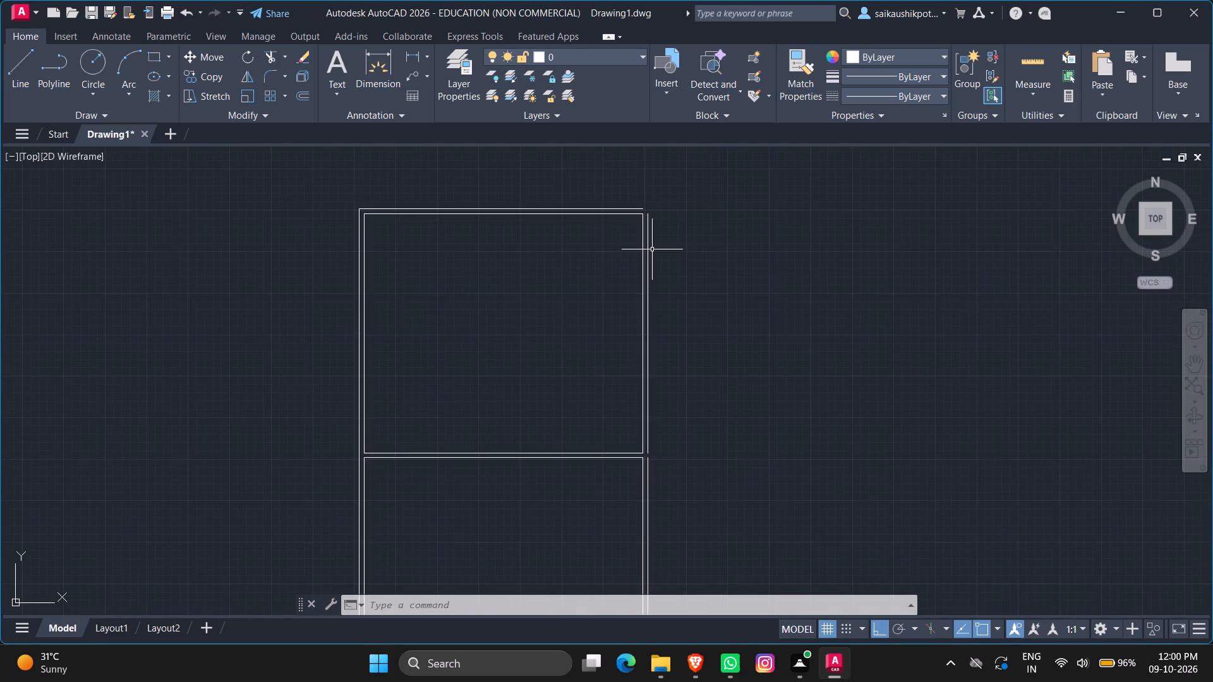
pyautogui.scroll(2, 652, 249)
pyautogui.scroll(-2, 651, 218)
pyautogui.scroll(2, 642, 185)
pyautogui.scroll(1, 627, 240)
pyautogui.scroll(-2, 650, 169)
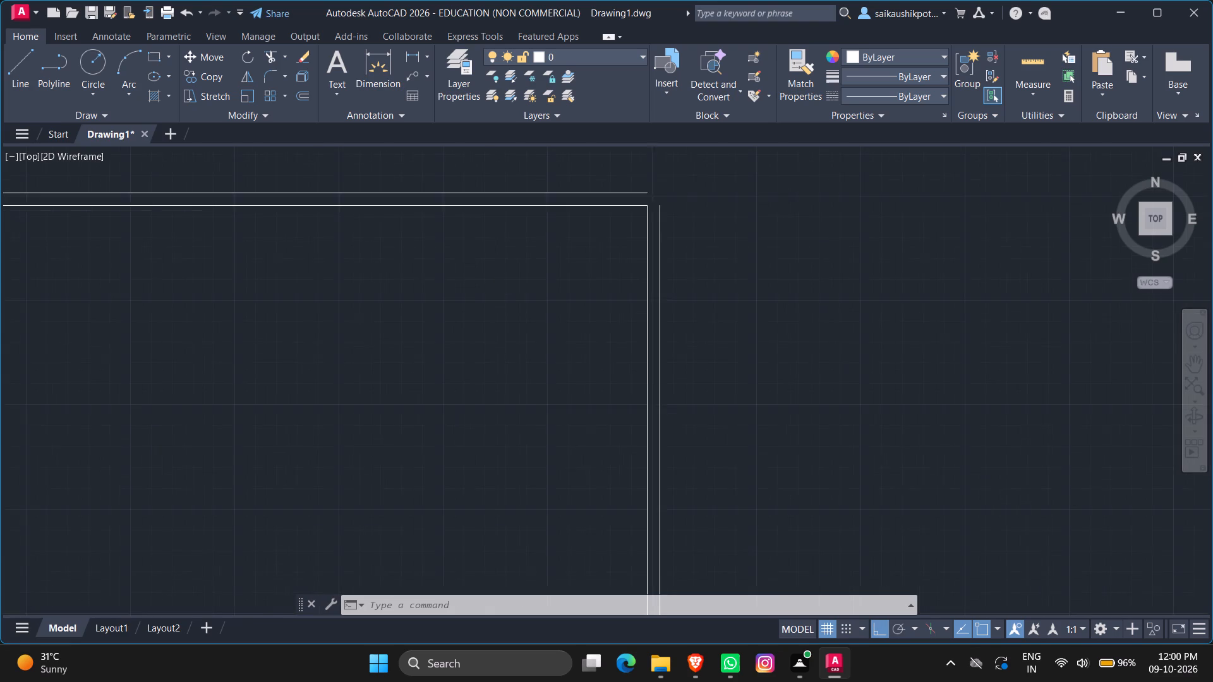
pyautogui.scroll(1, 655, 181)
pyautogui.scroll(-3, 655, 181)
pyautogui.scroll(3, 648, 205)
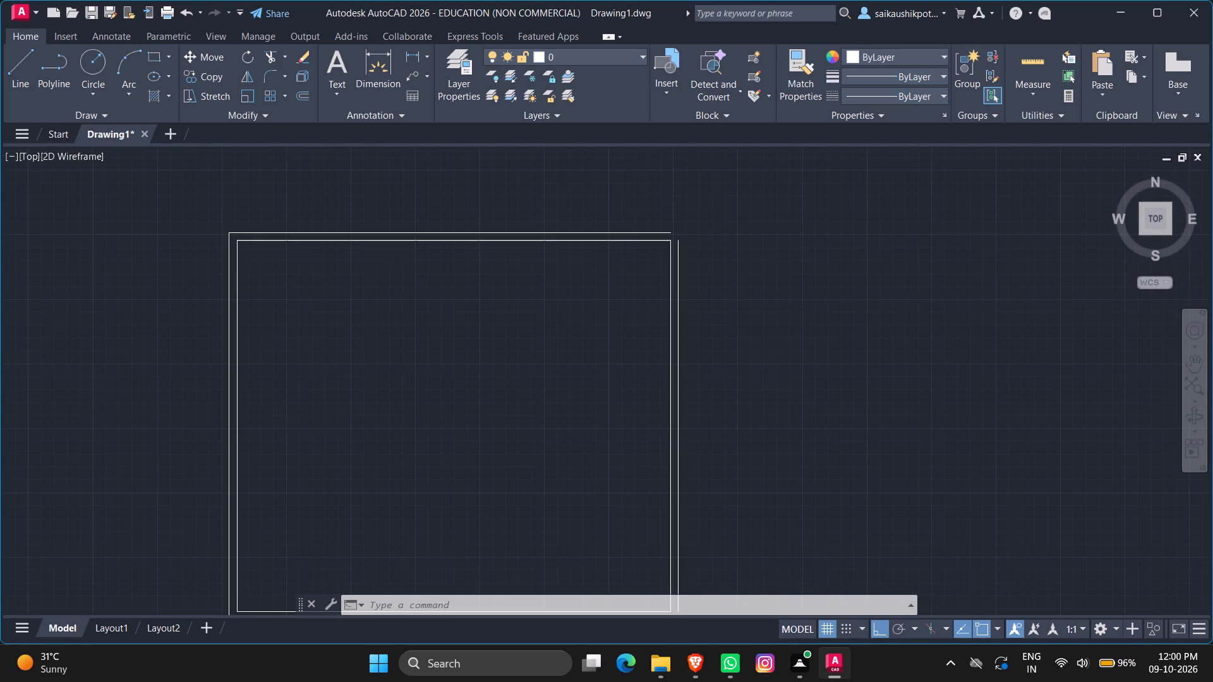
pyautogui.press('space')
pyautogui.click(663, 248)
pyautogui.click(696, 273)
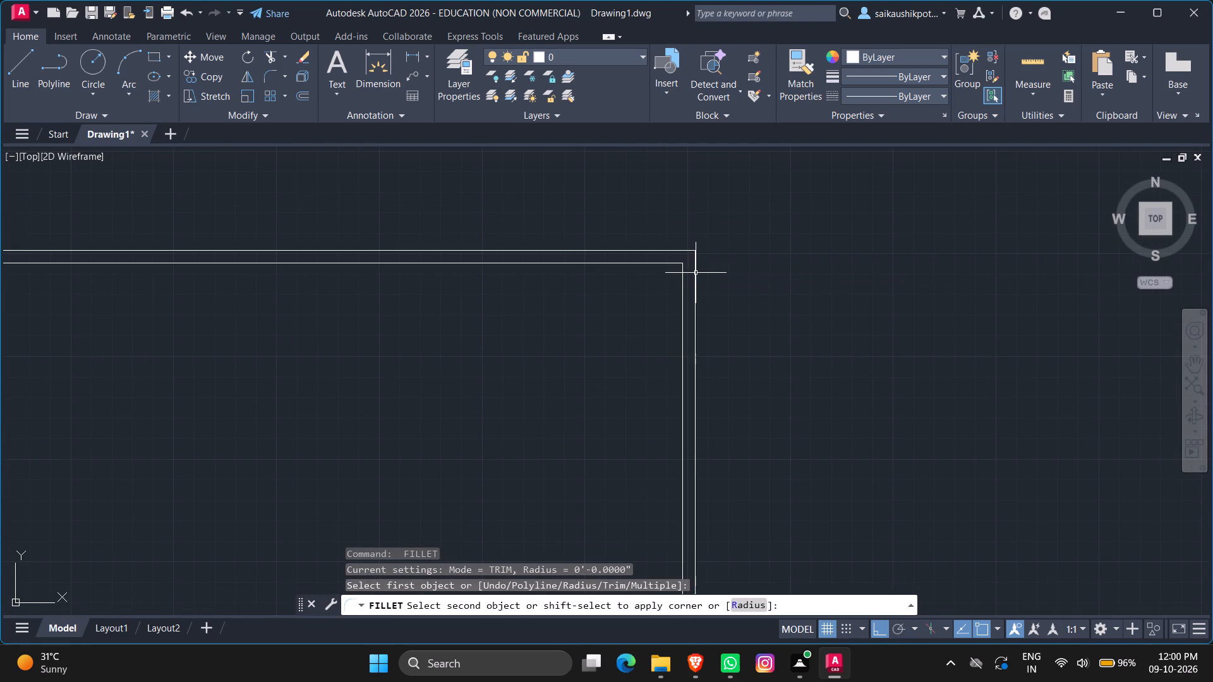
# Join the three outer right wall lines of the stacked spaces into a single line.
pyautogui.scroll(-5, 721, 244)
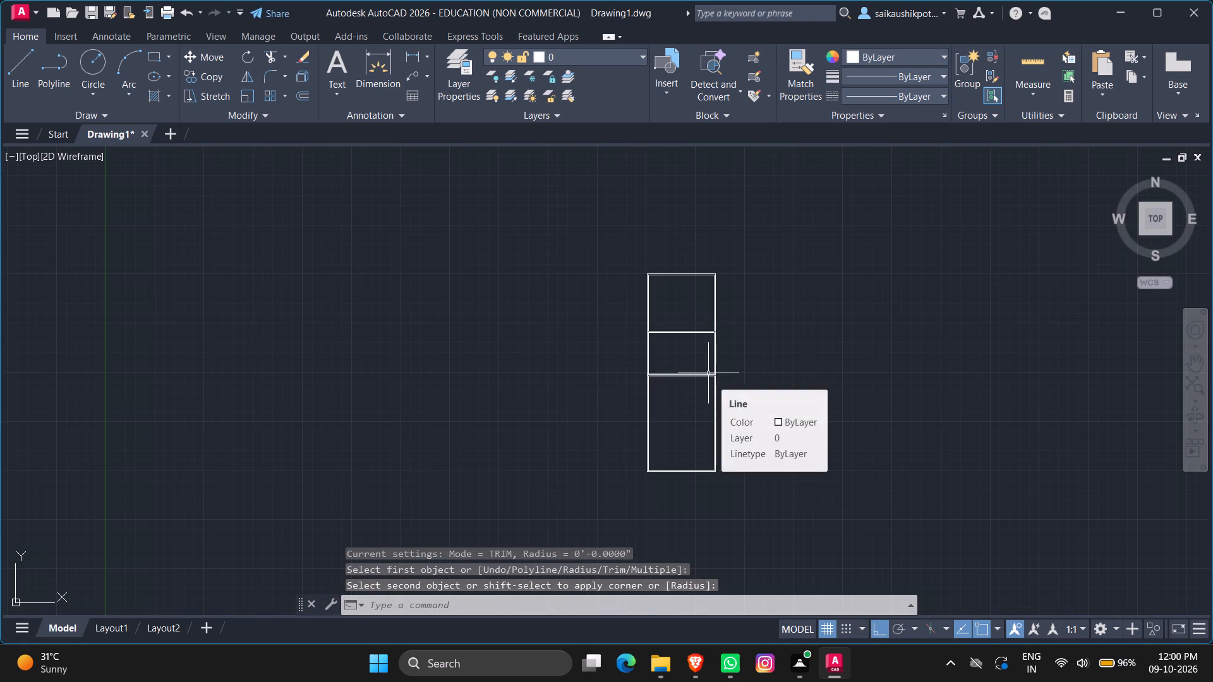
pyautogui.scroll(2, 708, 373)
pyautogui.scroll(-1, 708, 374)
pyautogui.scroll(1, 701, 296)
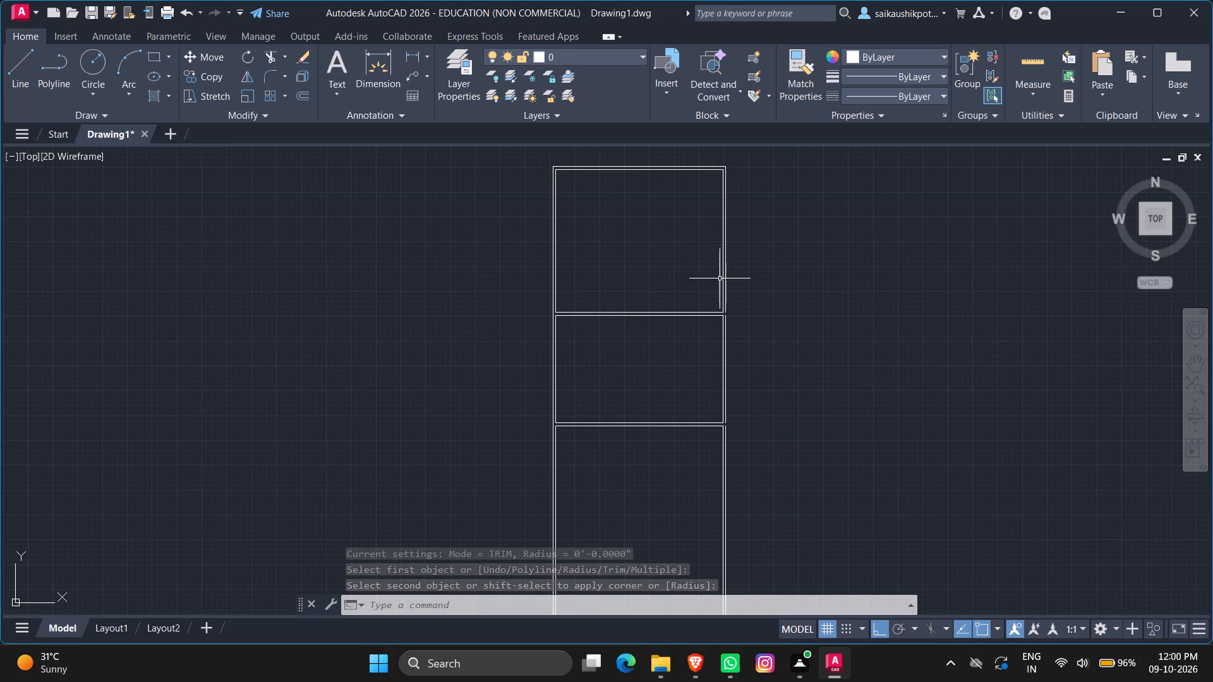
pyautogui.scroll(3, 726, 282)
pyautogui.click(718, 284)
pyautogui.scroll(-1, 720, 345)
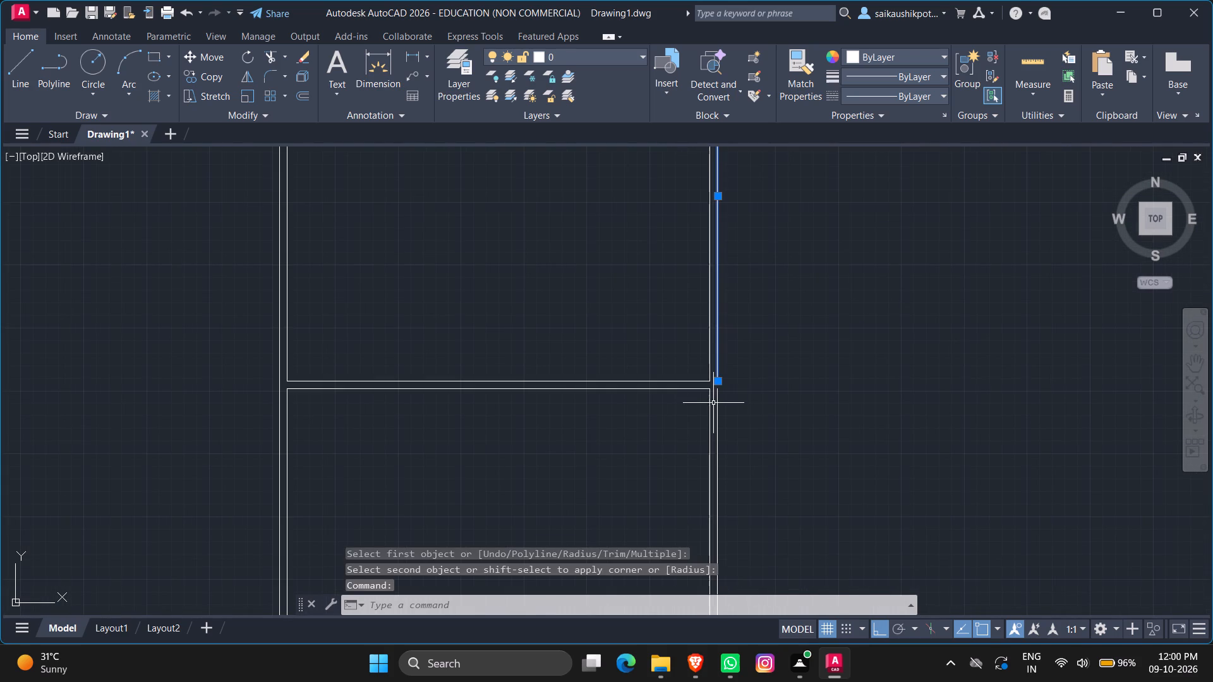
pyautogui.click(716, 407)
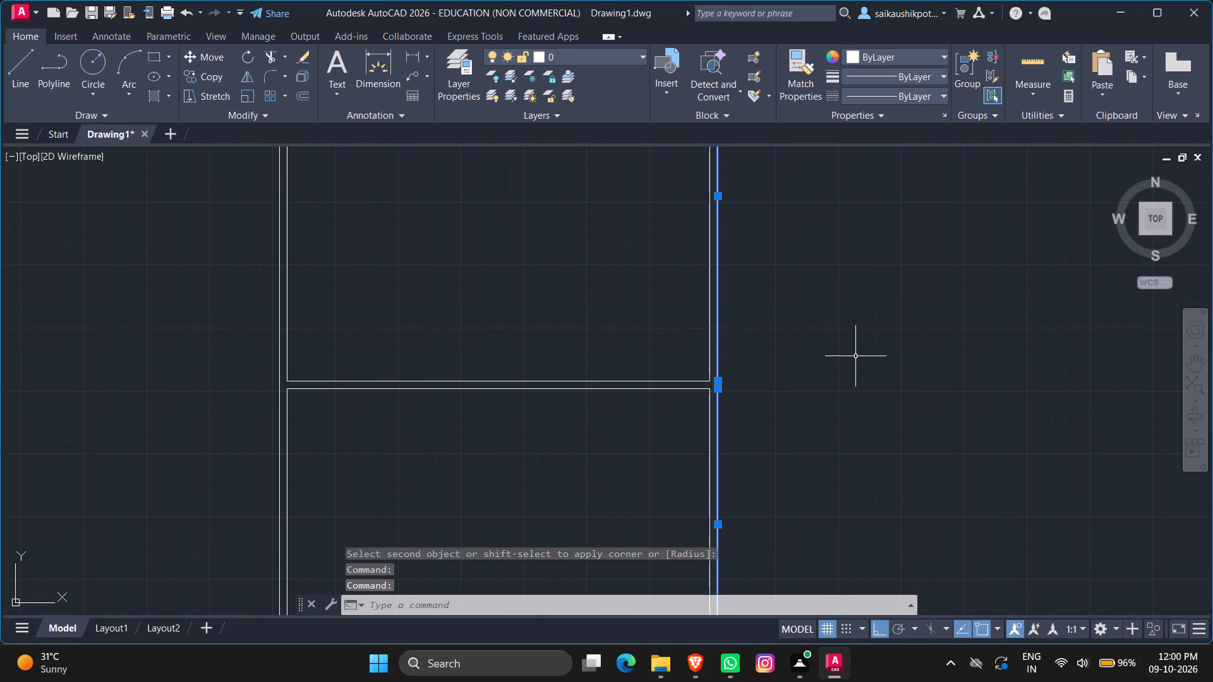
pyautogui.scroll(-4, 855, 354)
pyautogui.scroll(3, 876, 385)
pyautogui.scroll(-3, 773, 320)
pyautogui.scroll(1, 801, 320)
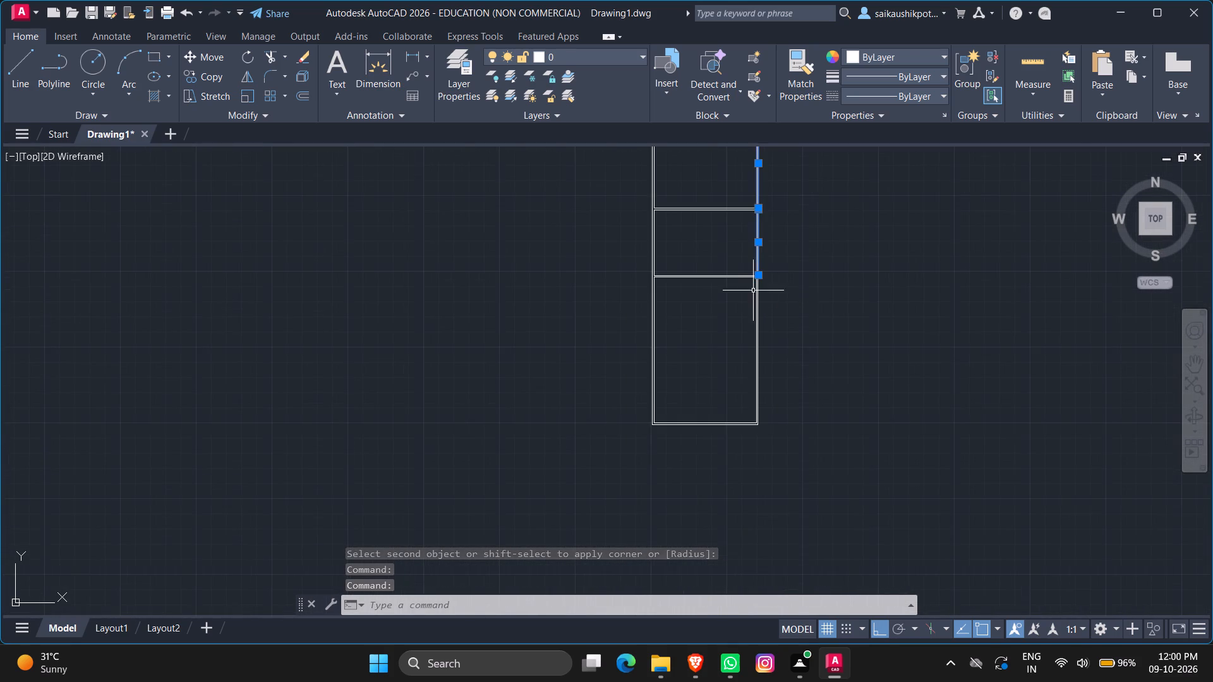
pyautogui.scroll(2, 737, 280)
pyautogui.scroll(3, 788, 319)
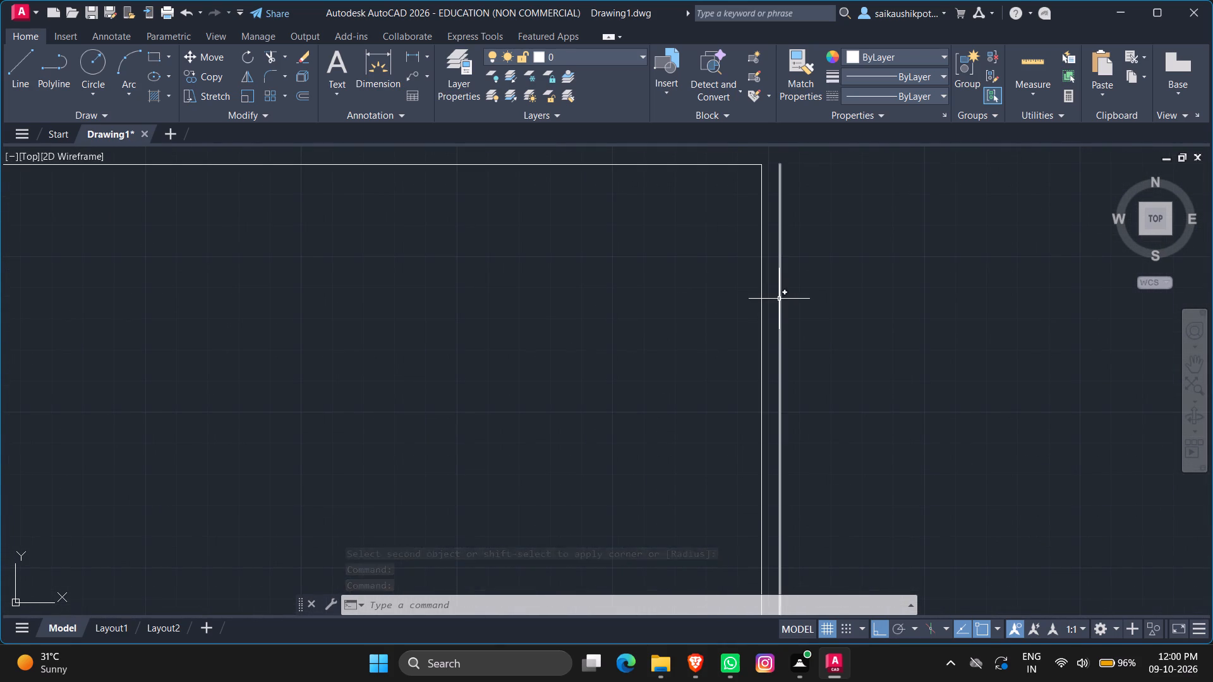
pyautogui.click(779, 299)
pyautogui.write('JOIN')
pyautogui.press('Return')
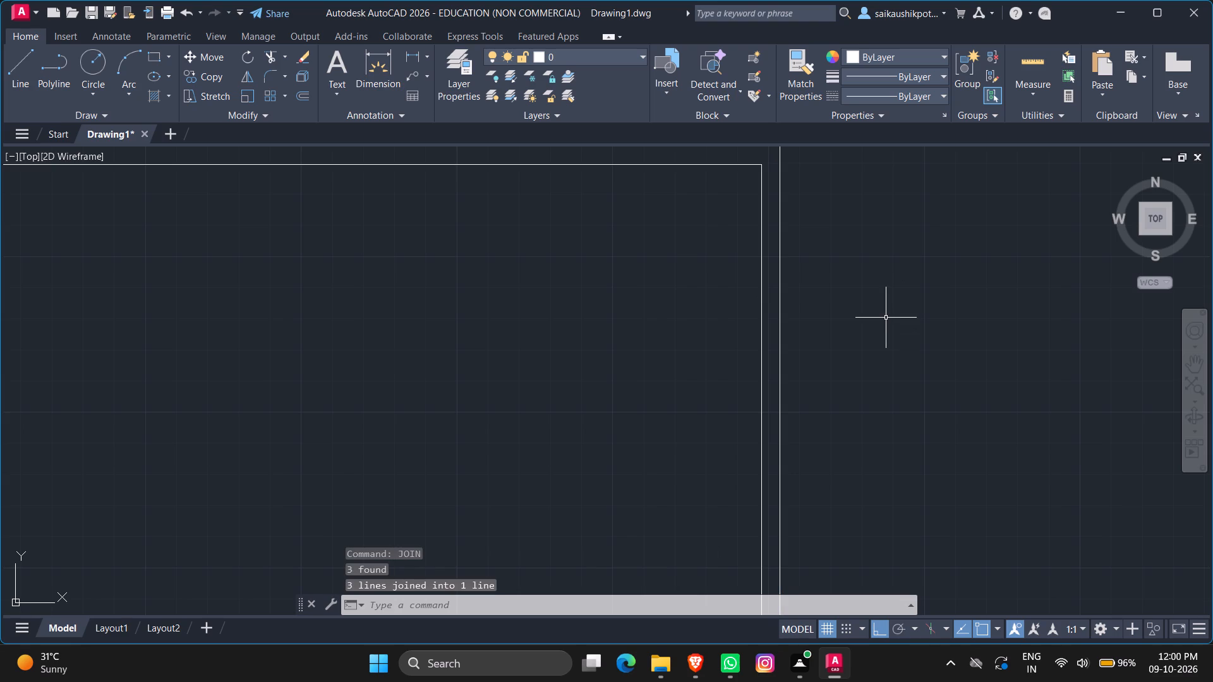
# Start an Offset with a distance of 6'.
pyautogui.scroll(-1, 886, 318)
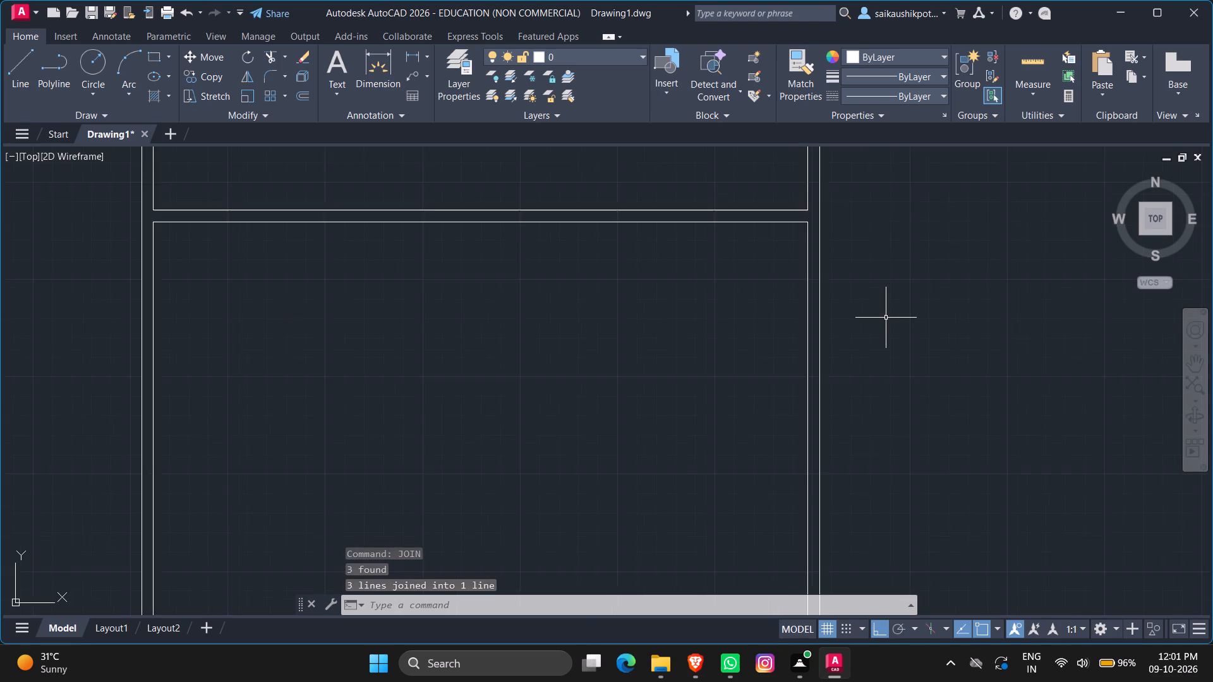
pyautogui.scroll(-4, 886, 318)
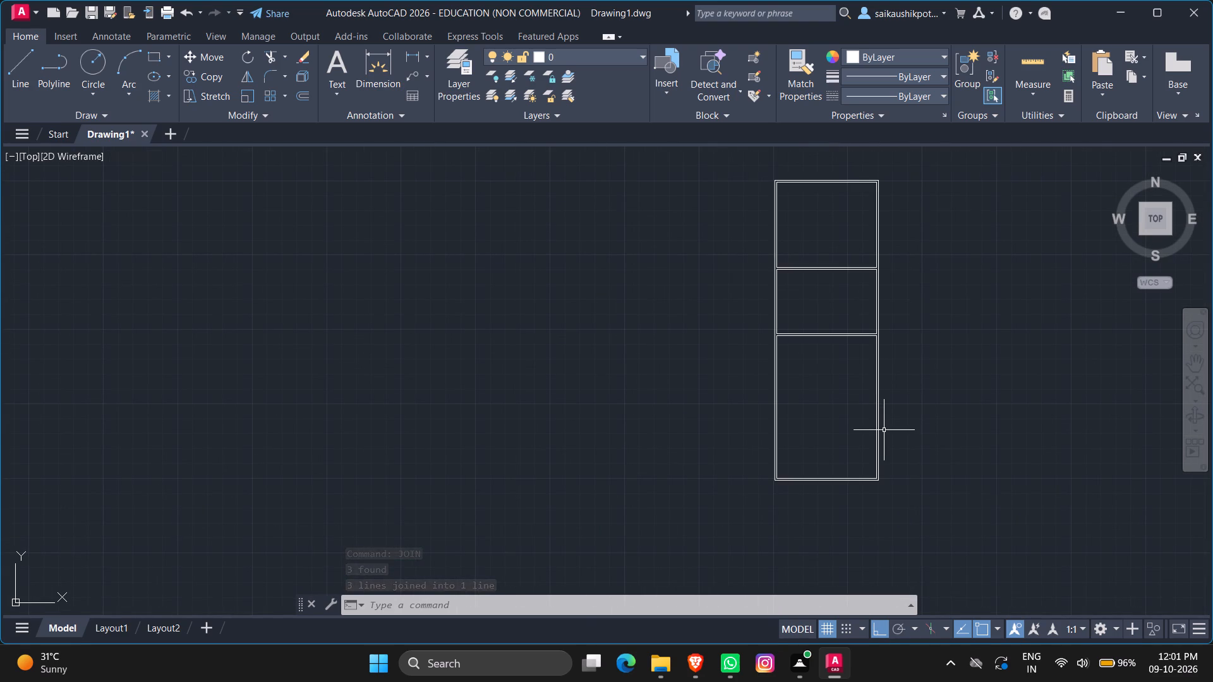
pyautogui.scroll(1, 877, 402)
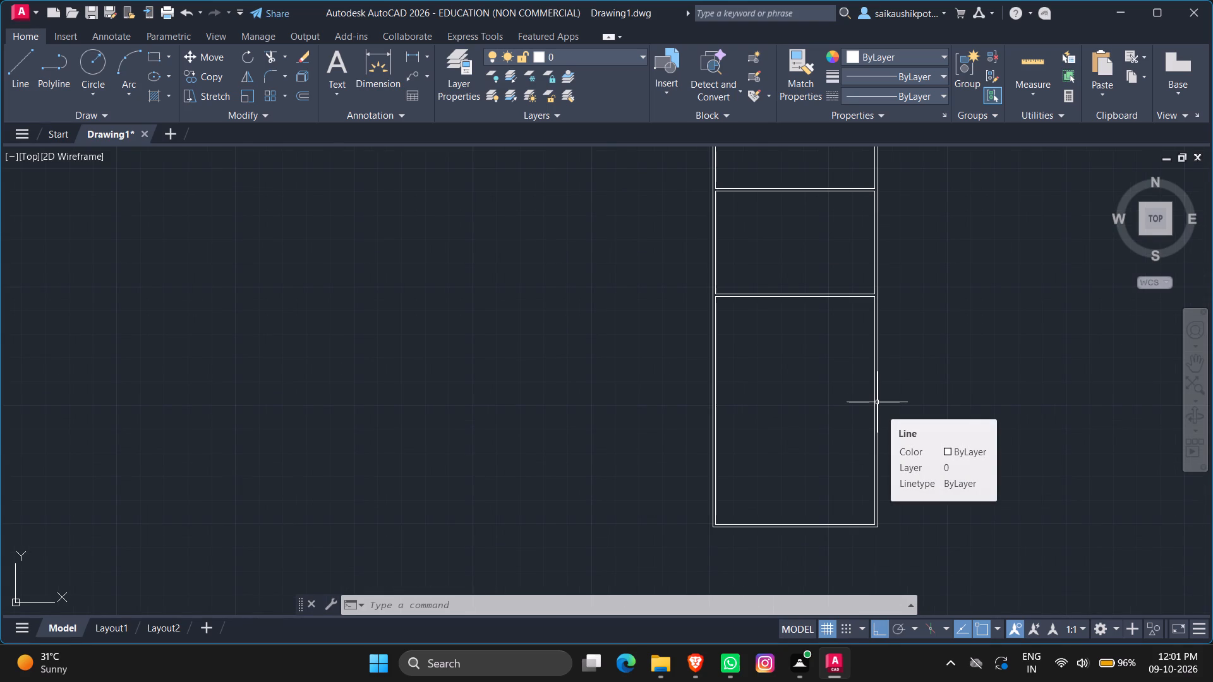
pyautogui.scroll(-1, 879, 400)
pyautogui.scroll(1, 896, 476)
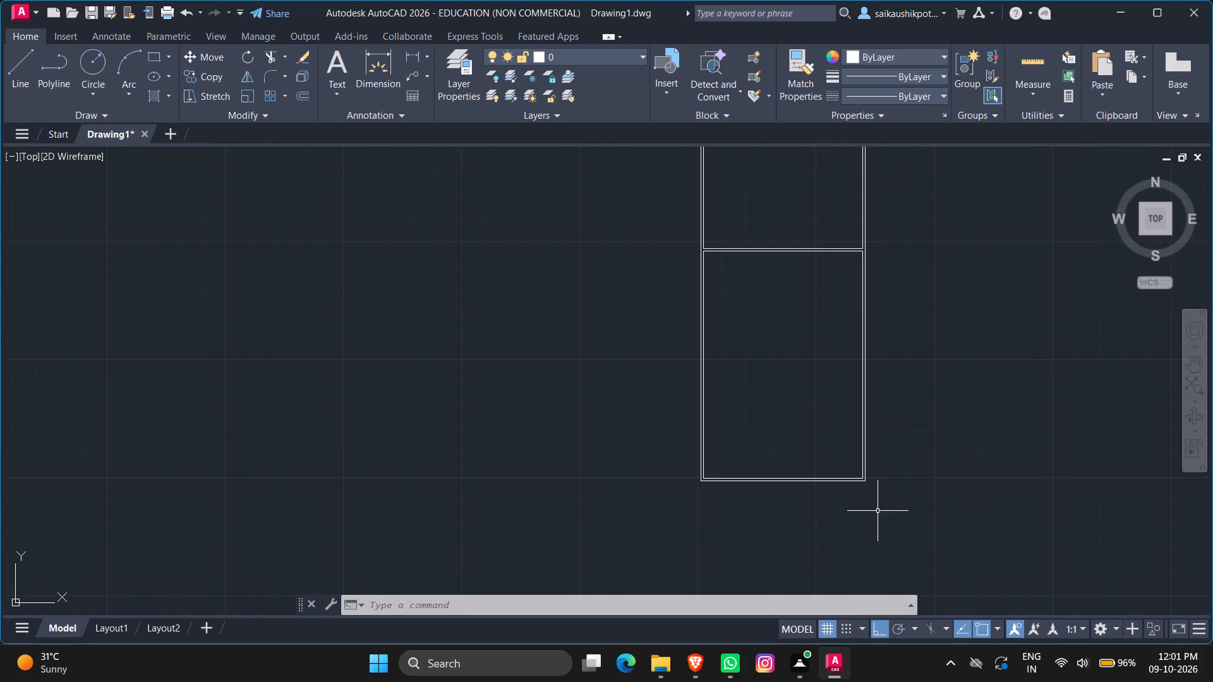
pyautogui.scroll(-2, 833, 467)
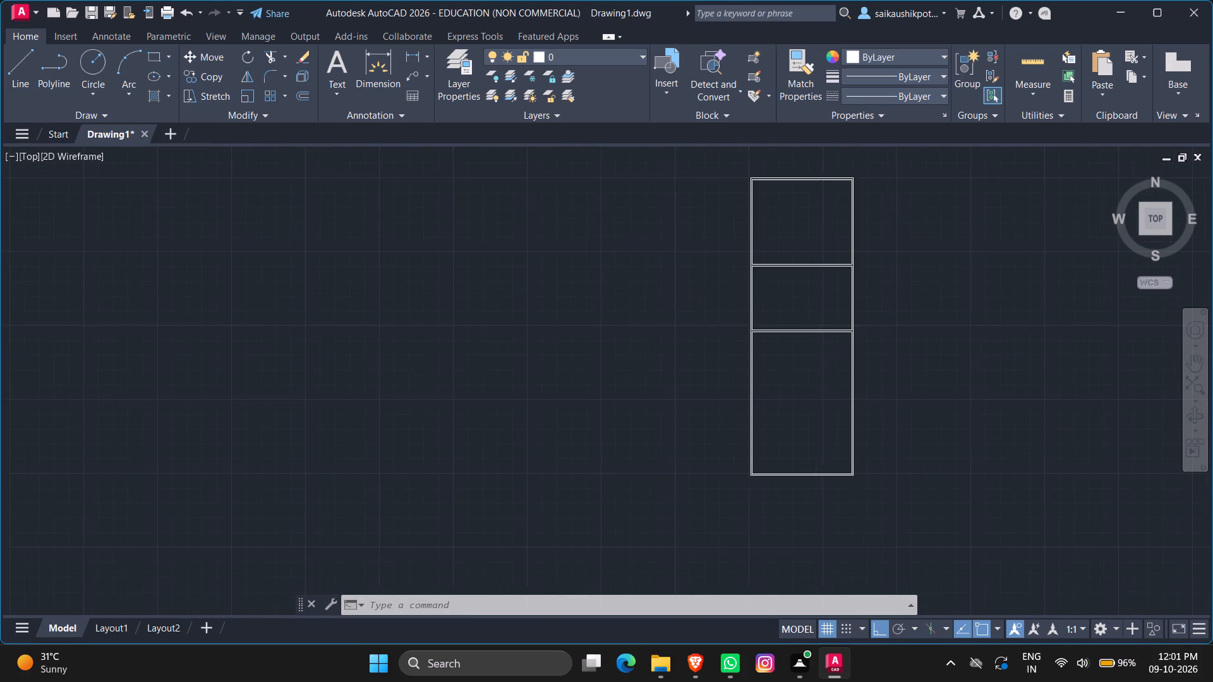
pyautogui.scroll(1, 845, 356)
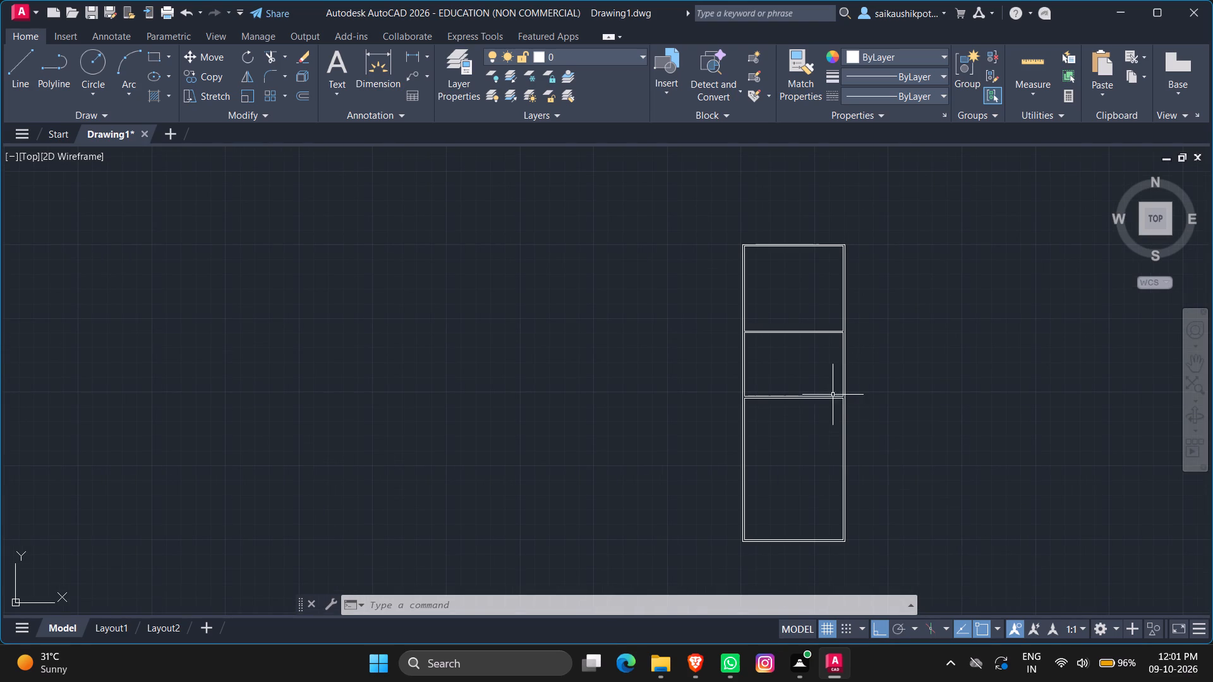
pyautogui.scroll(2, 836, 350)
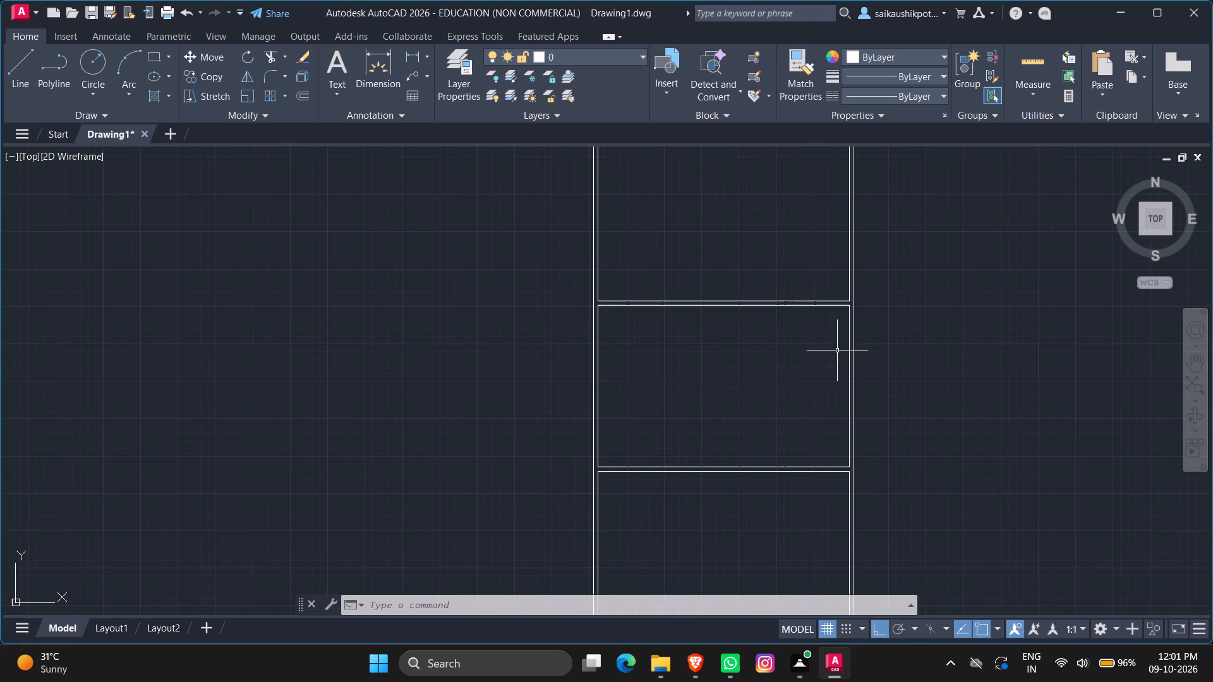
pyautogui.press('Escape')
pyautogui.press('Escape')
pyautogui.press('Escape')
pyautogui.press('o')
pyautogui.press('Return')
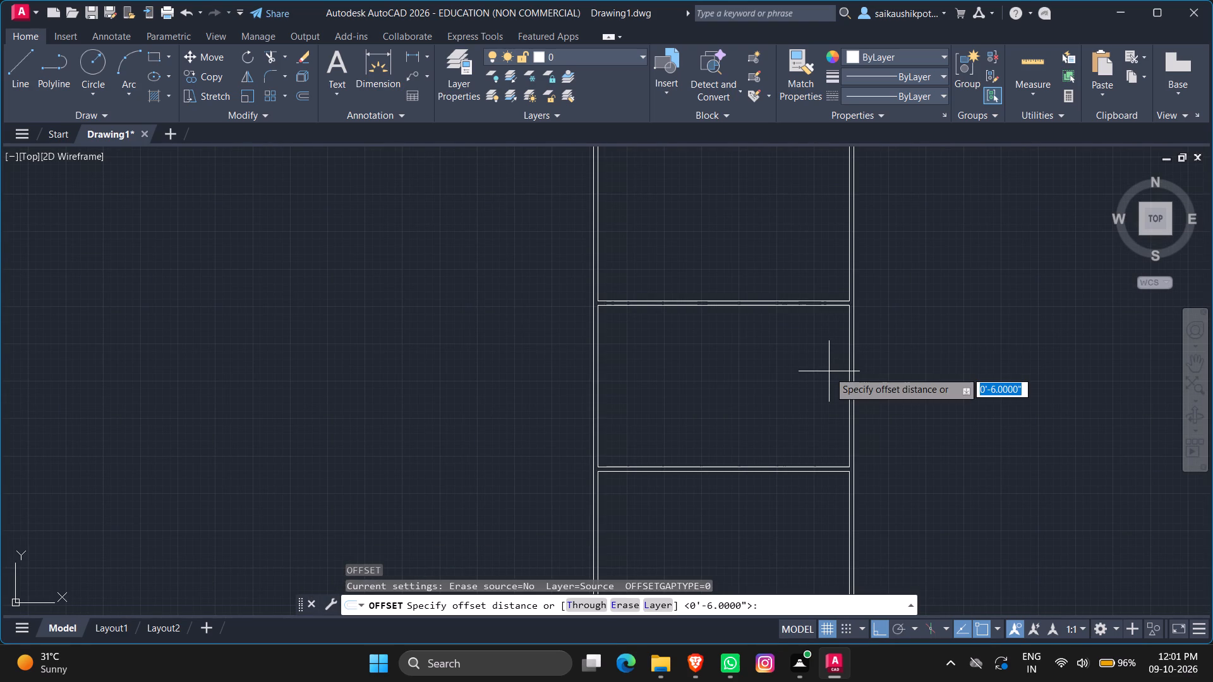
pyautogui.press('6')
pyautogui.press("'")
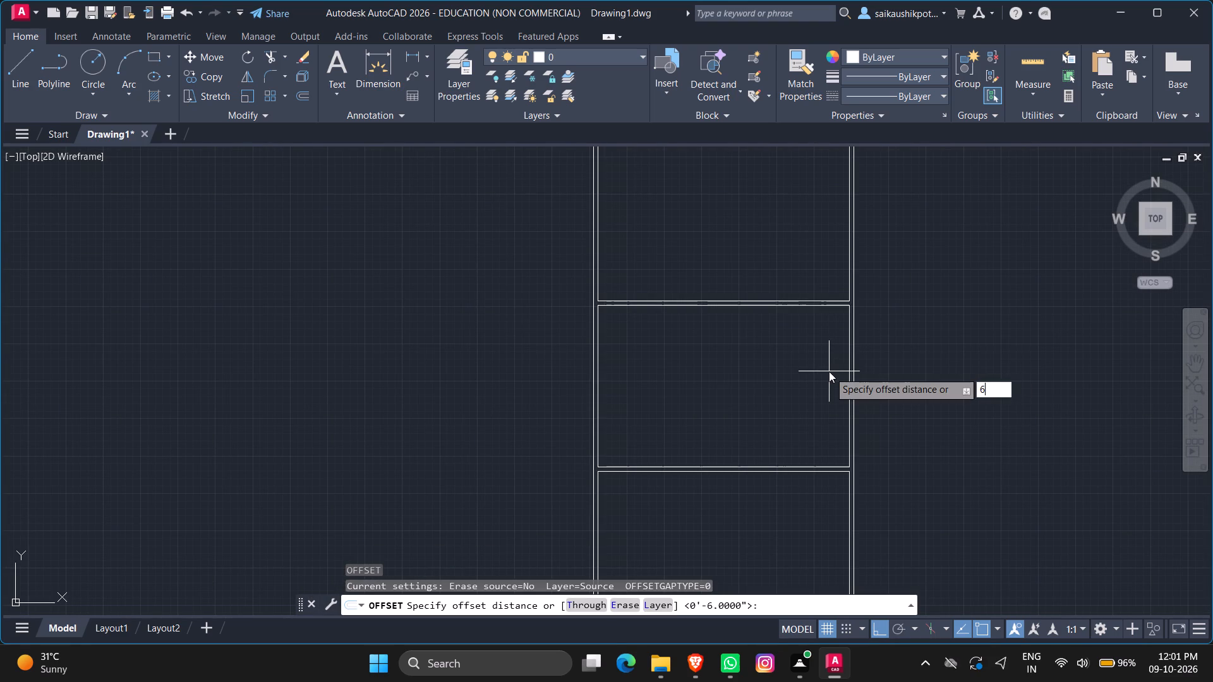
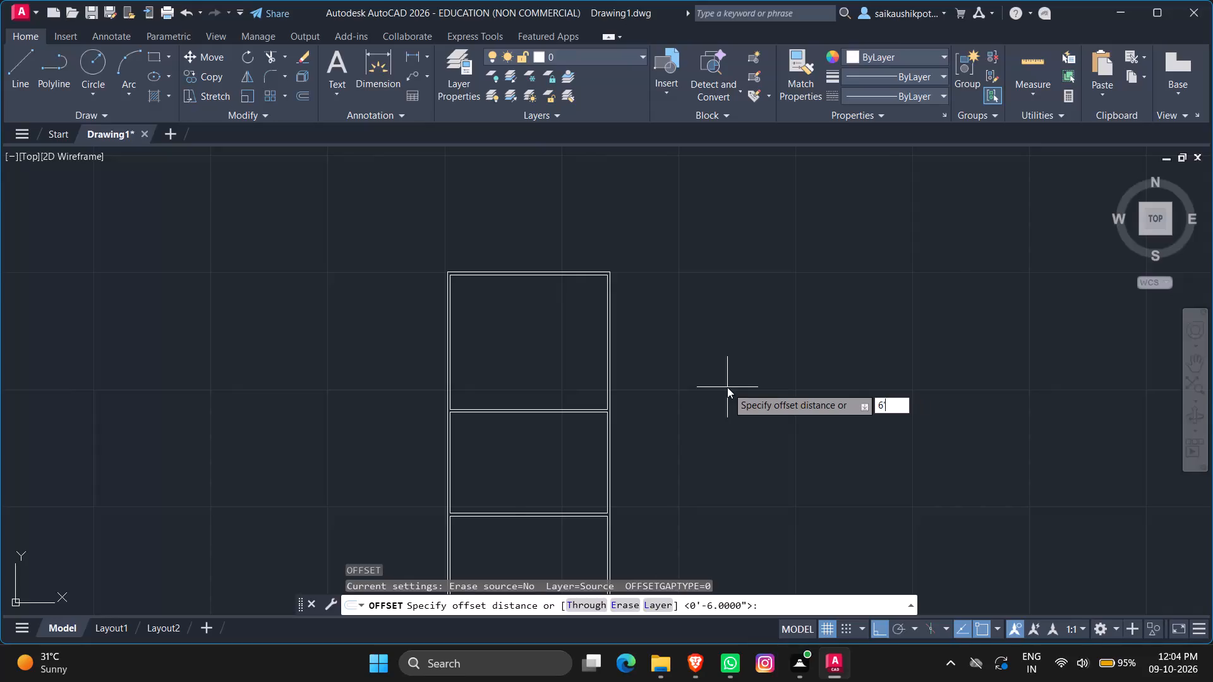
# Offset the joined outer right wall line 6' outward, away from the stacked spaces.
pyautogui.press('Return')
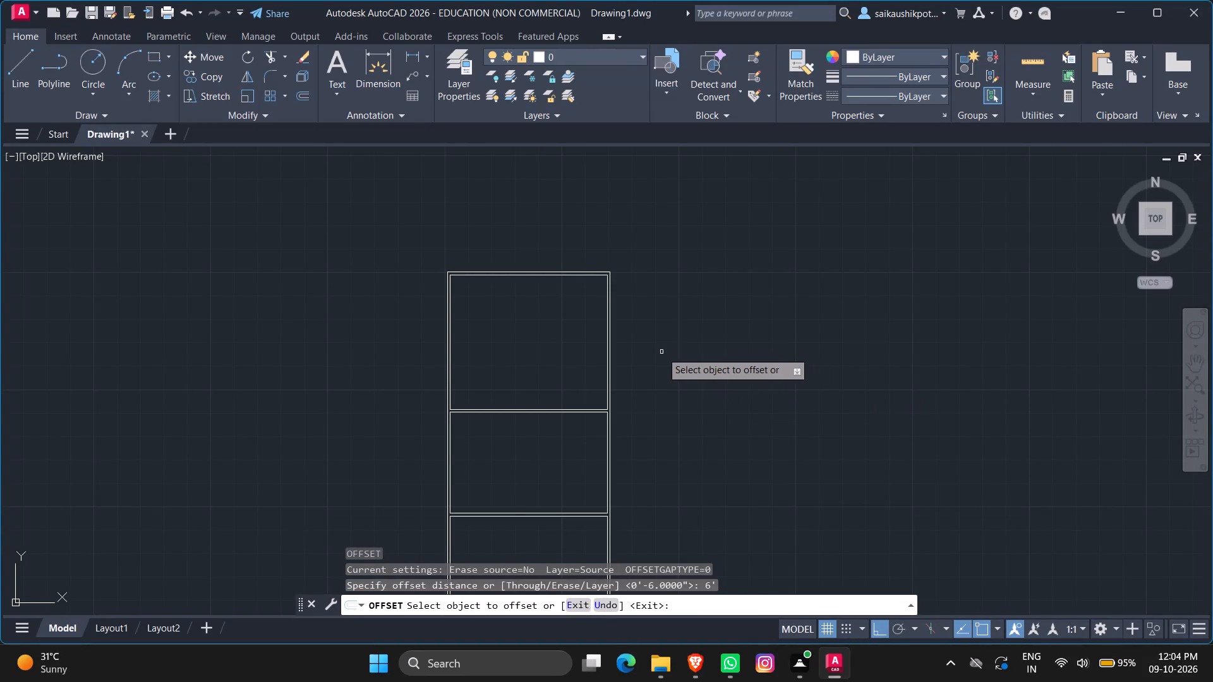
pyautogui.scroll(2, 612, 345)
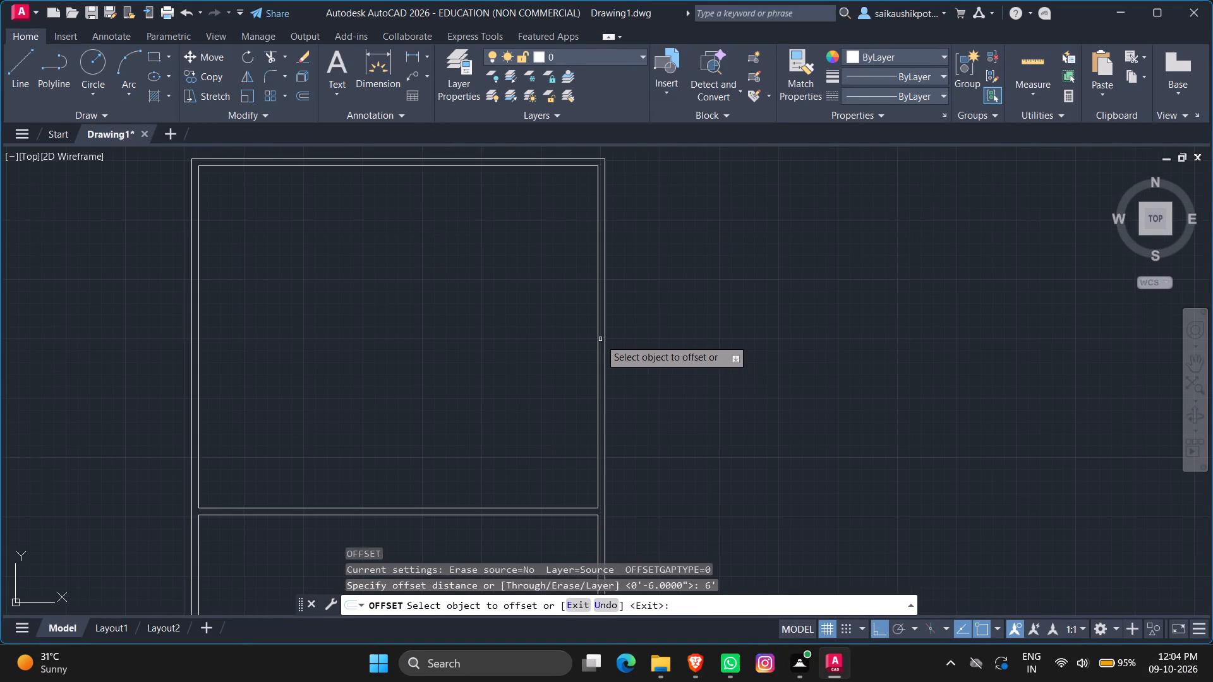
pyautogui.click(605, 342)
pyautogui.click(668, 358)
pyautogui.scroll(-2, 668, 359)
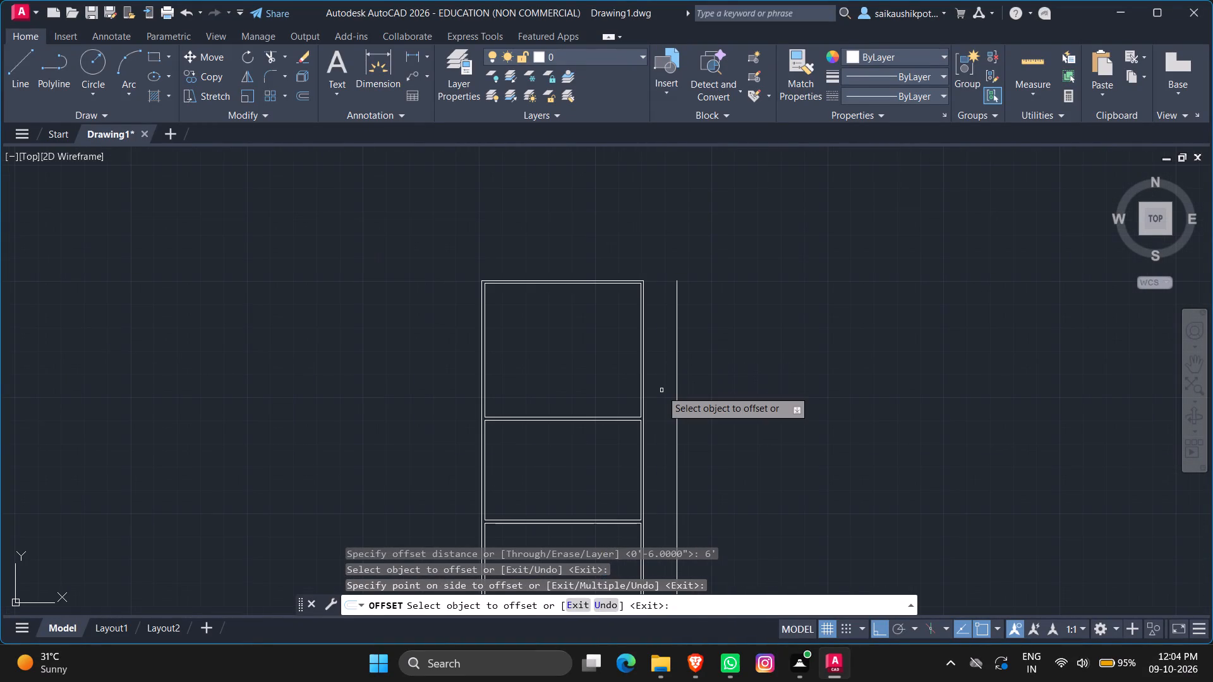
pyautogui.press('Escape')
pyautogui.press('Escape')
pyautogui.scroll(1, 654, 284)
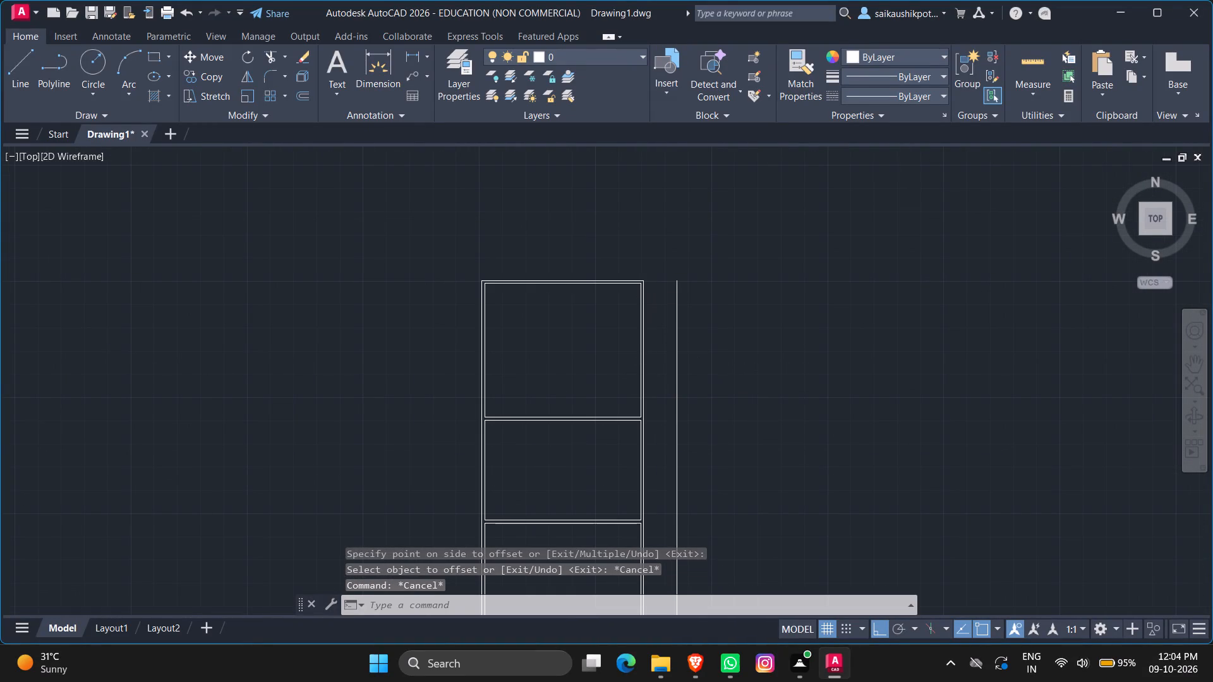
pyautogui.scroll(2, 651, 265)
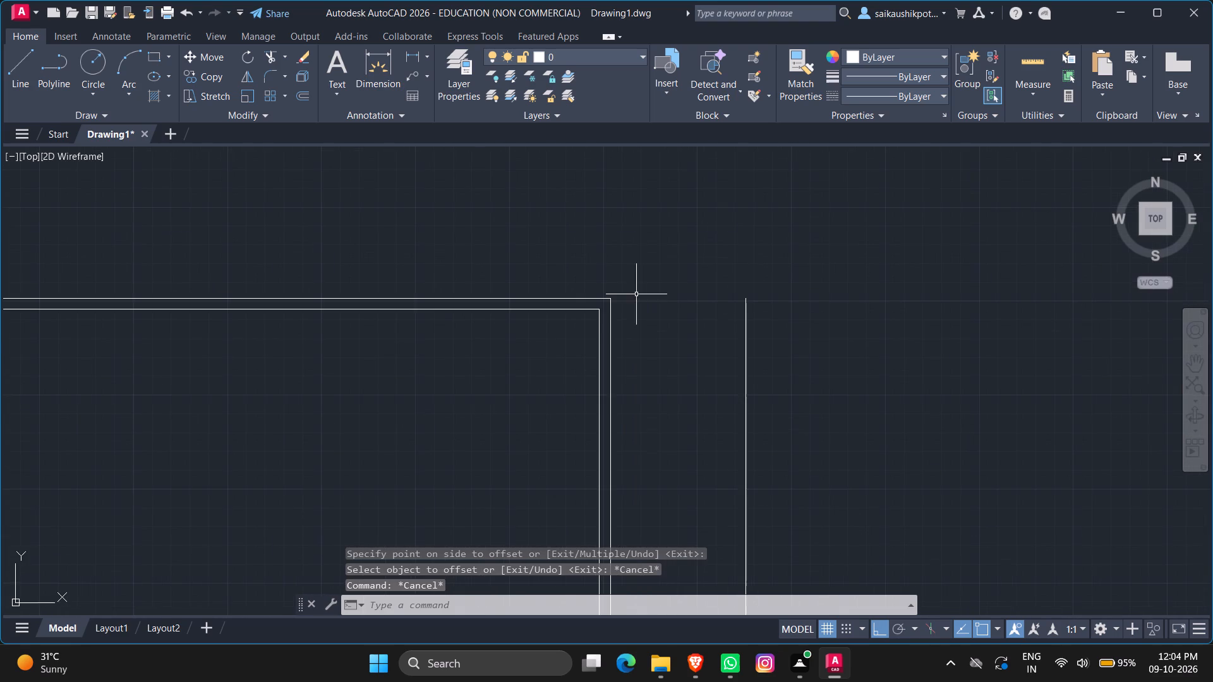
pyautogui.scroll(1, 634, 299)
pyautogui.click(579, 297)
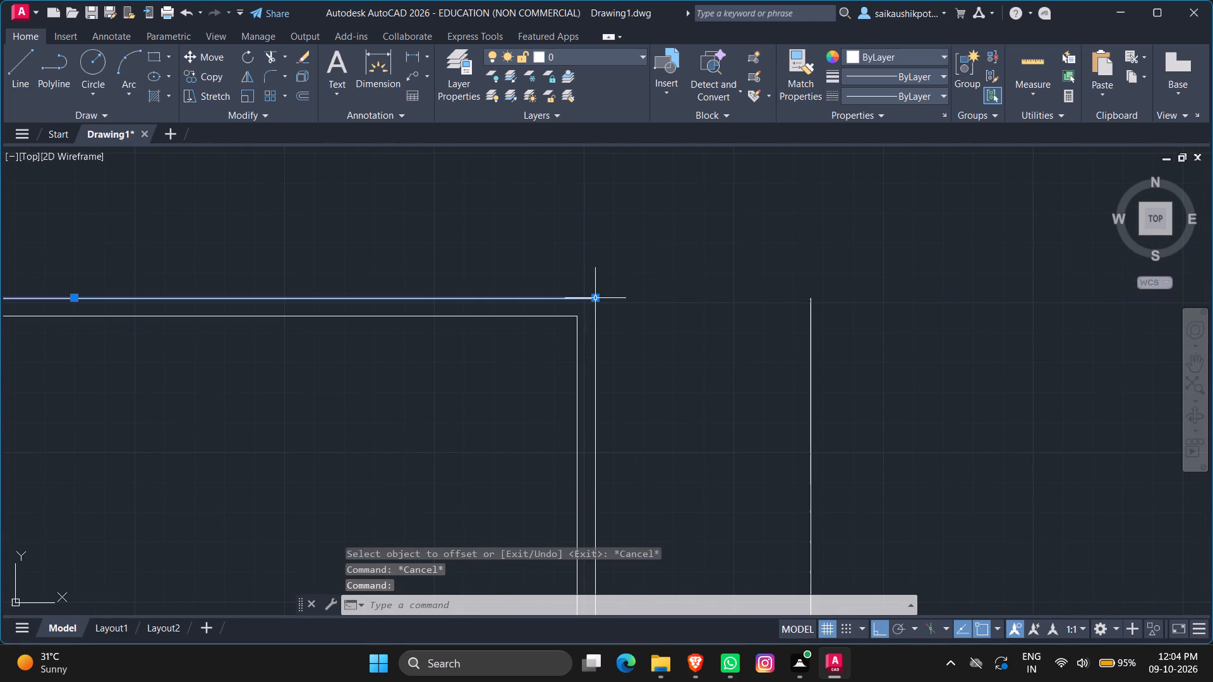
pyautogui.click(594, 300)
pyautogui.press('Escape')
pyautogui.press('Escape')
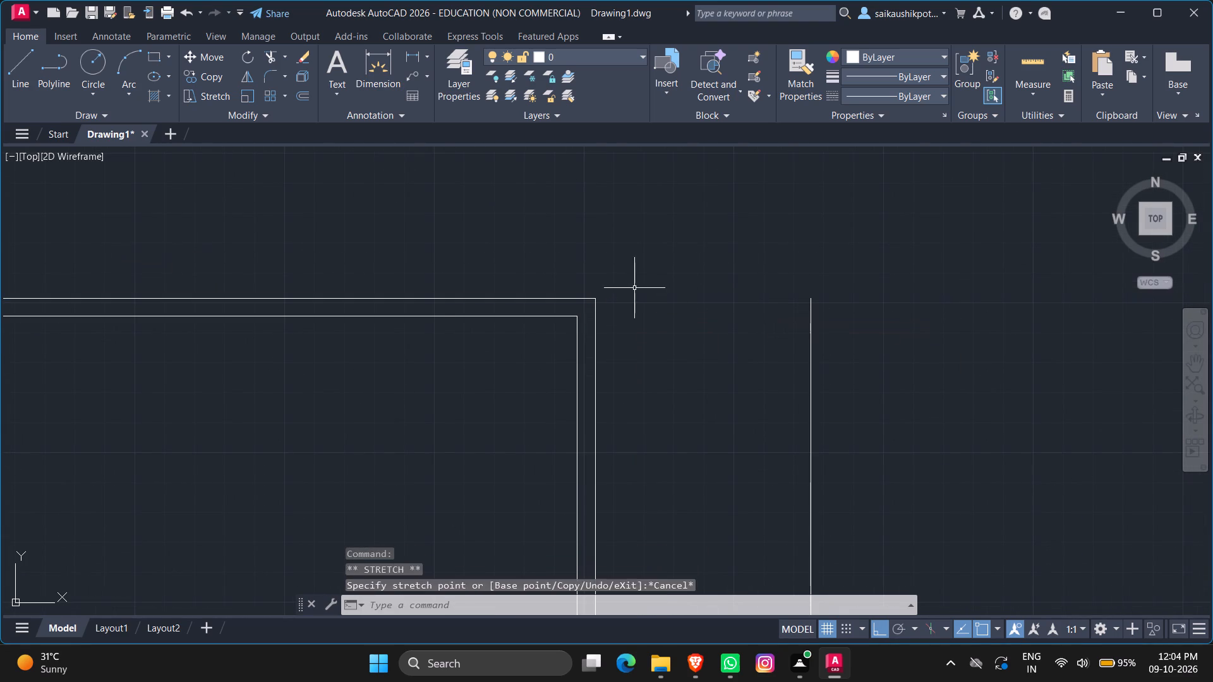
# Draw a horizontal 6' line from the plan's upper-right outer corner to the top end of the offset line.
pyautogui.press('l')
pyautogui.press('Return')
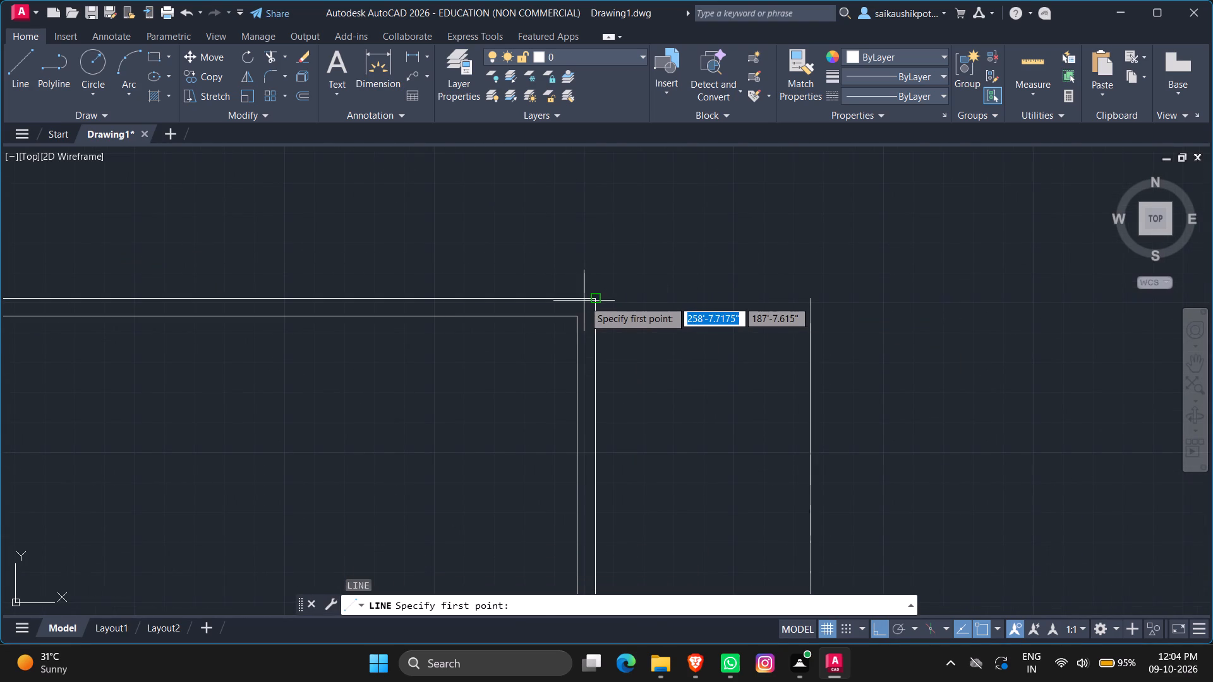
pyautogui.click(593, 302)
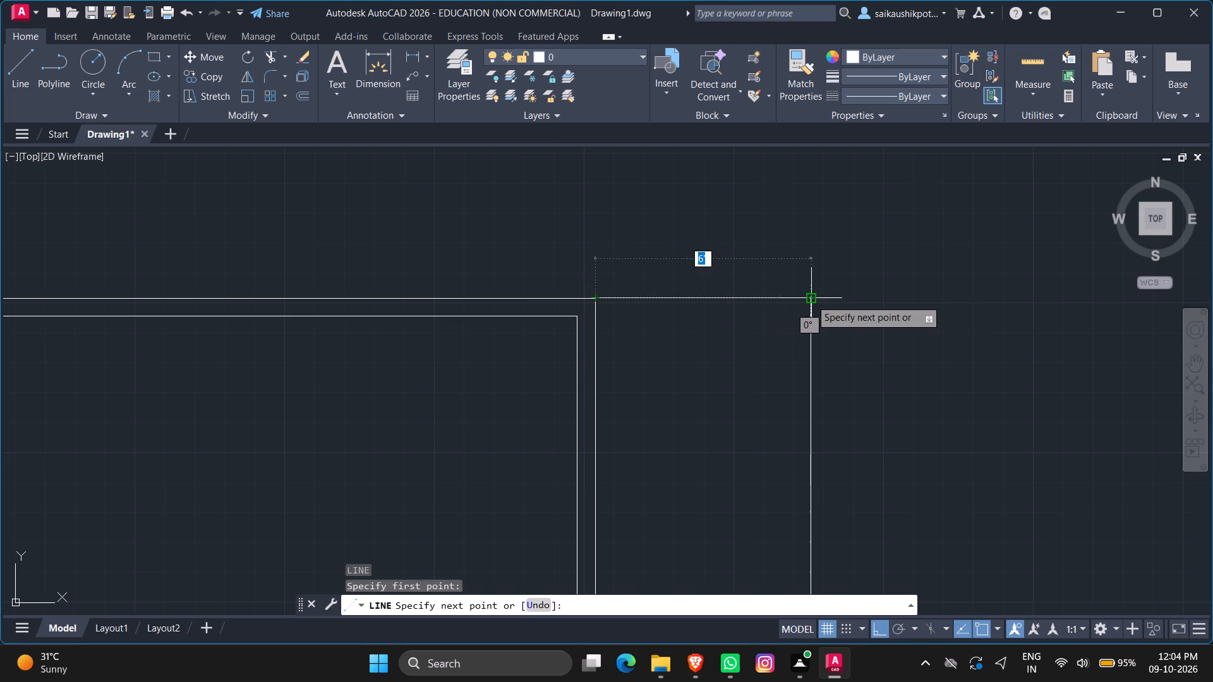
pyautogui.doubleClick(811, 299)
pyautogui.press('Escape')
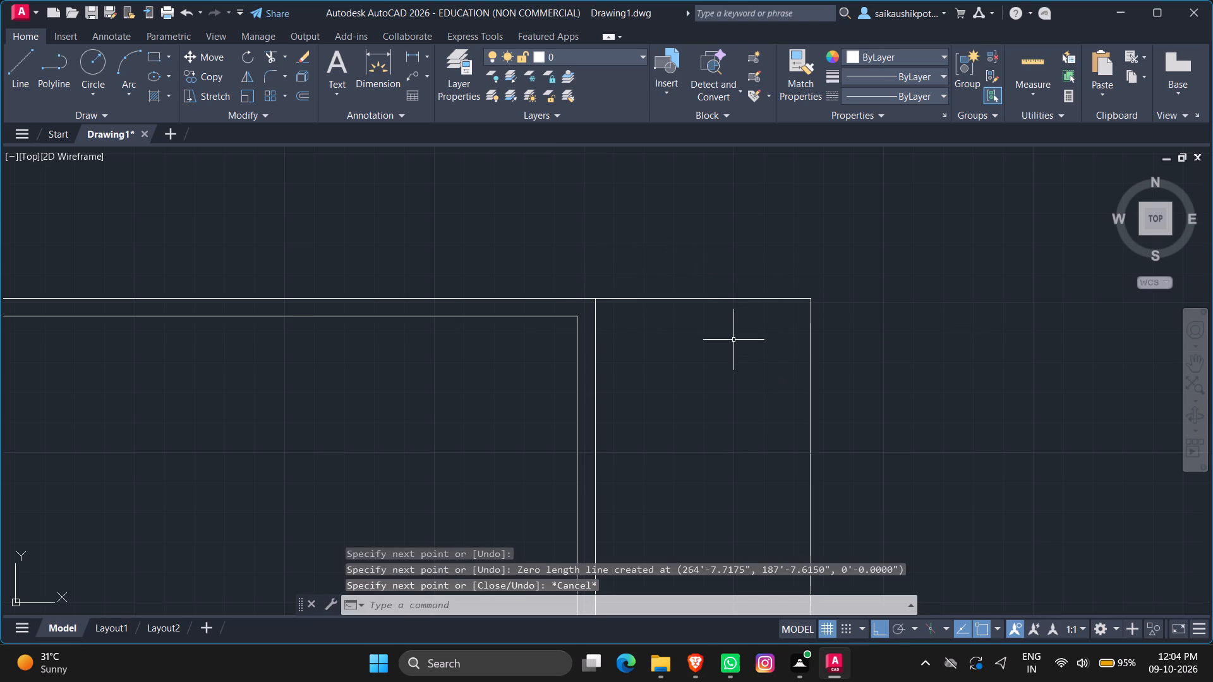
pyautogui.press('Escape')
pyautogui.press('Escape')
pyautogui.press('Escape')
pyautogui.press('Escape')
# Offset the short 6' top line 4' downward between the outer wall and the offset vertical line.
pyautogui.press('o')
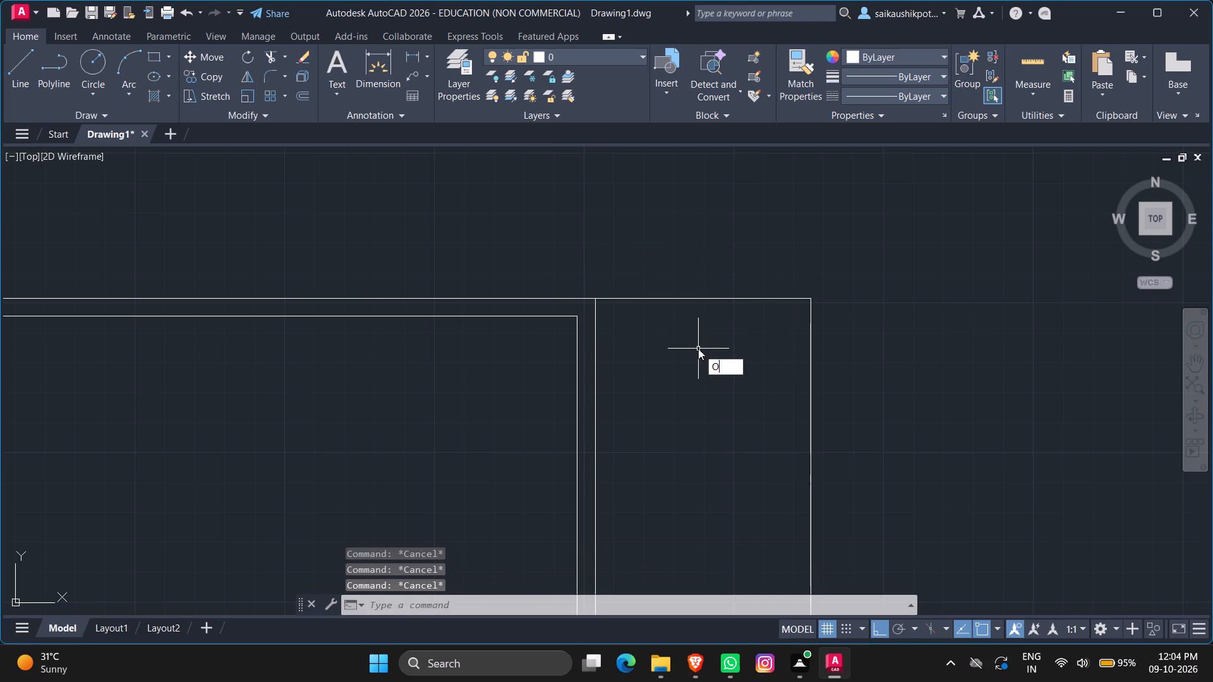
pyautogui.press('Return')
pyautogui.write("4'")
pyautogui.press('Return')
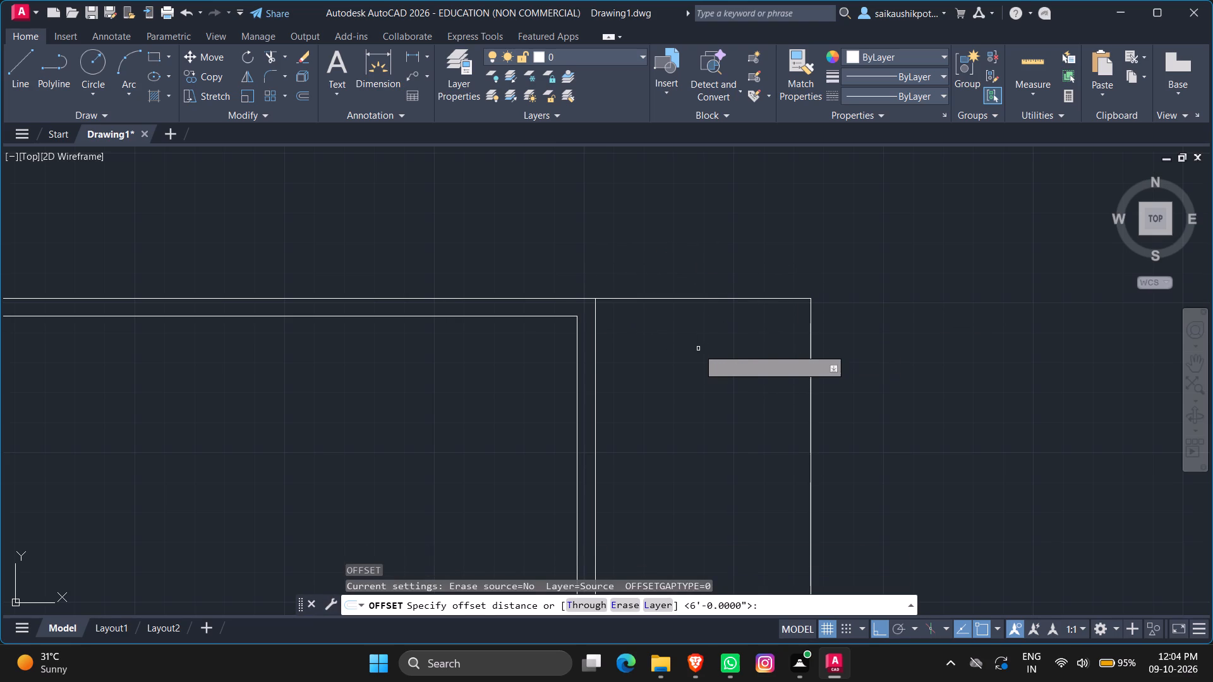
pyautogui.click(723, 297)
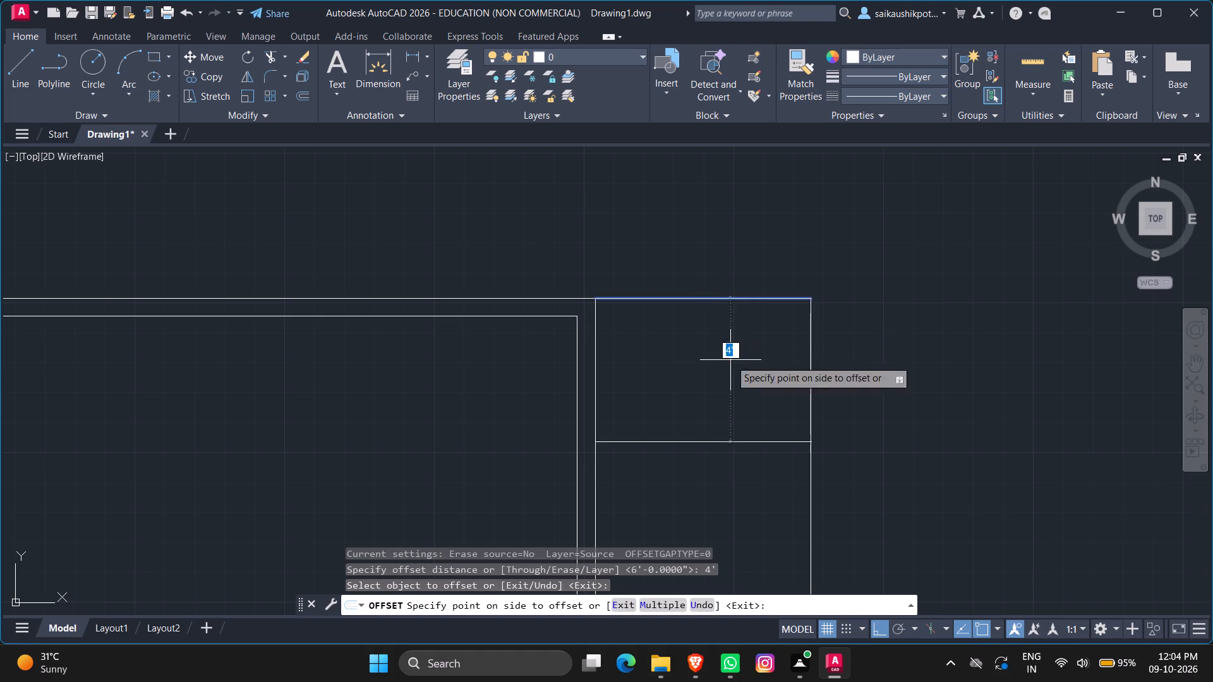
pyautogui.scroll(-2, 737, 395)
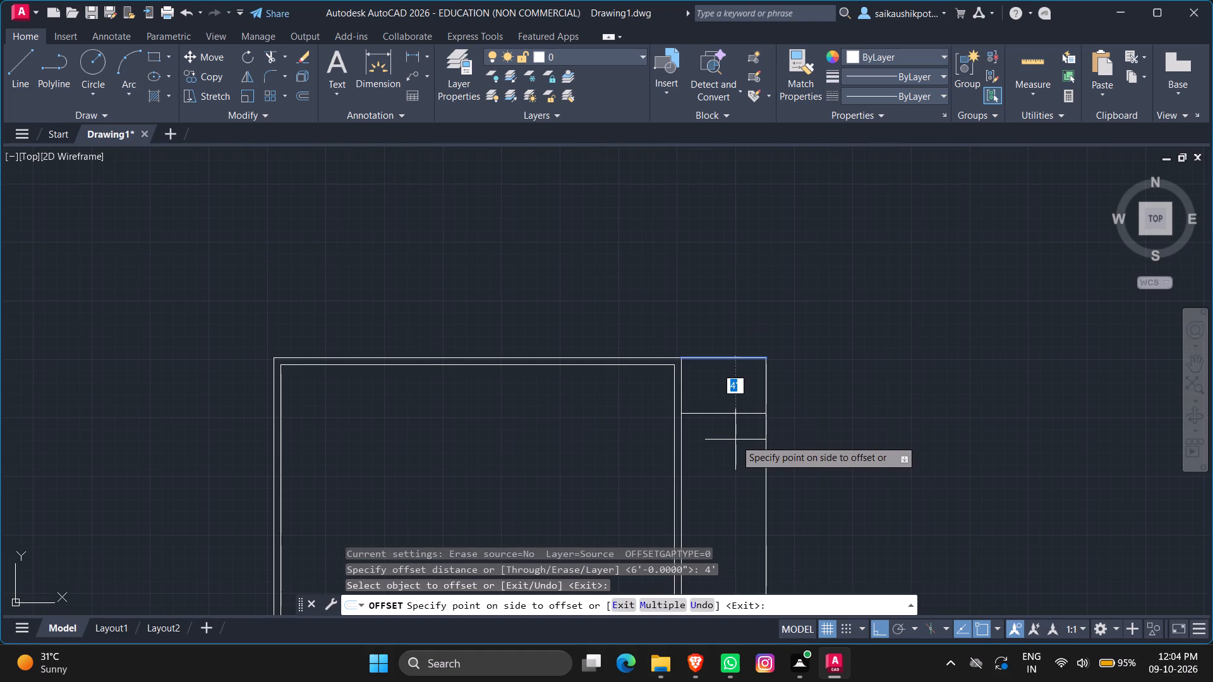
pyautogui.click(735, 440)
pyautogui.scroll(3, 735, 440)
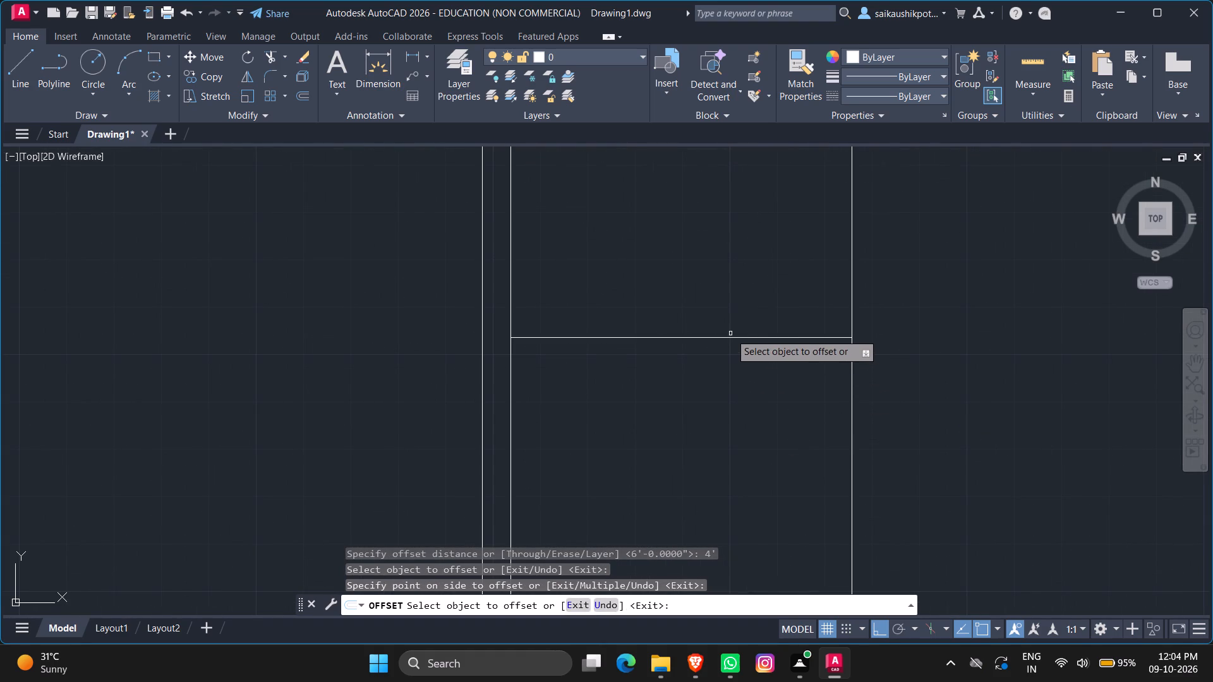
pyautogui.press('Escape')
pyautogui.press('Escape')
# Stretch the right end of the lower short horizontal line well past the offset vertical line.
pyautogui.scroll(-1, 621, 399)
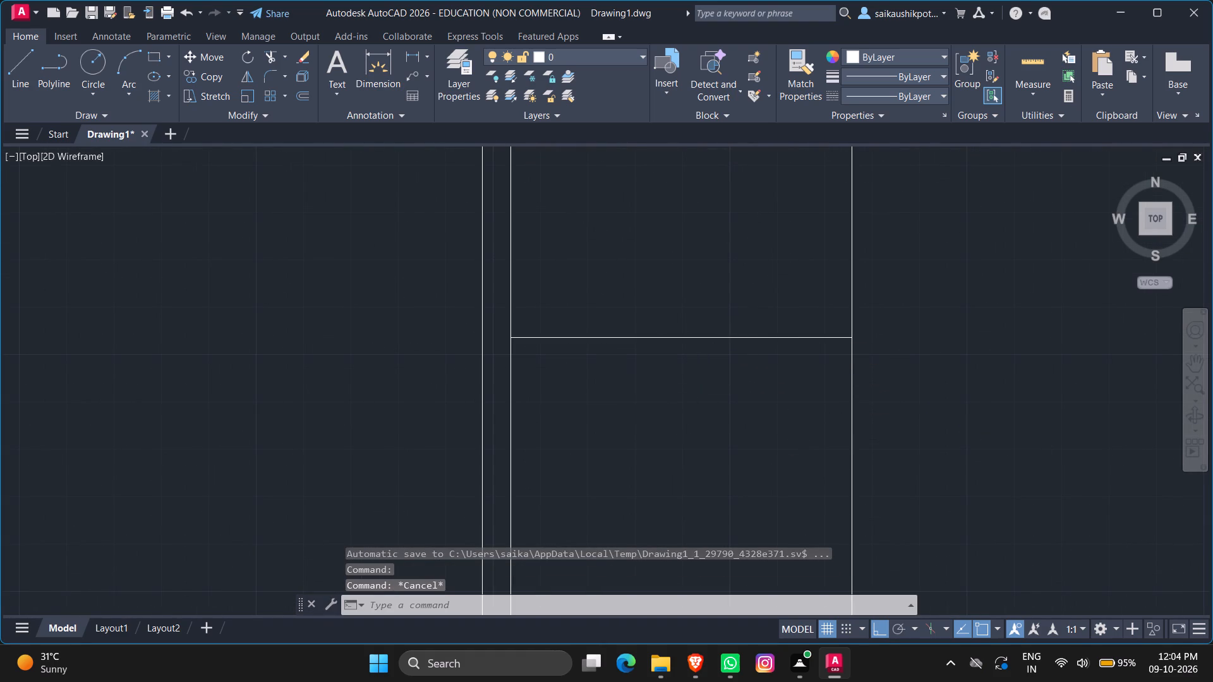
pyautogui.scroll(-1, 621, 399)
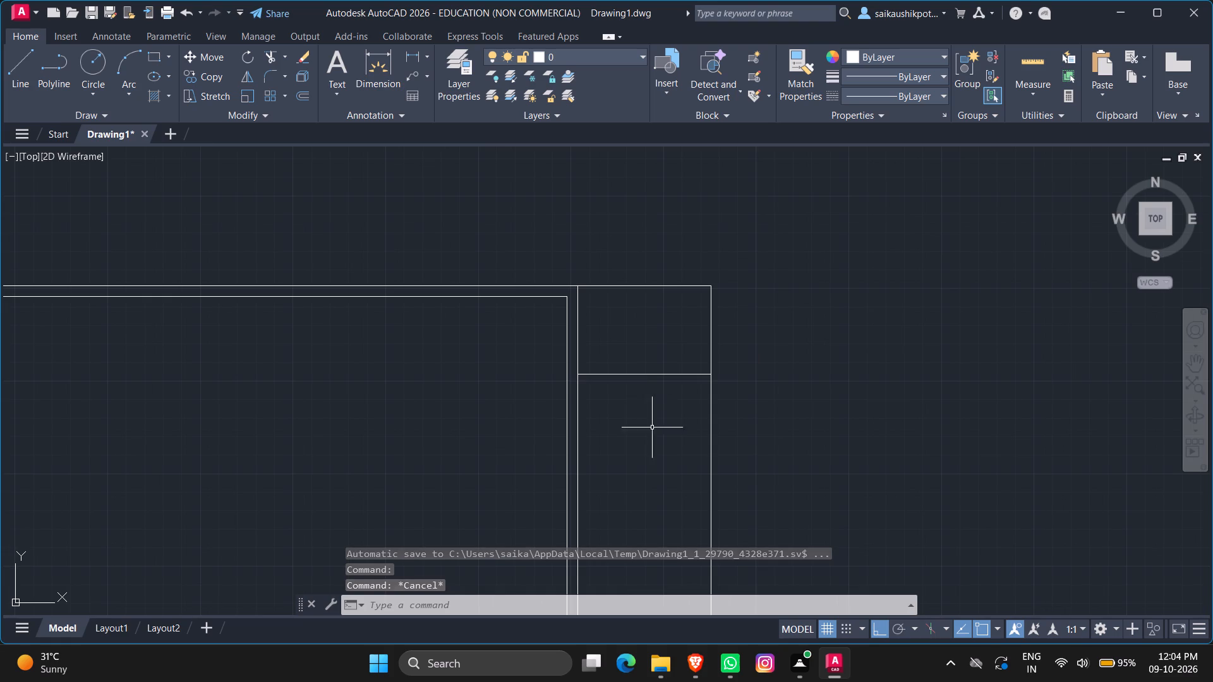
pyautogui.click(661, 375)
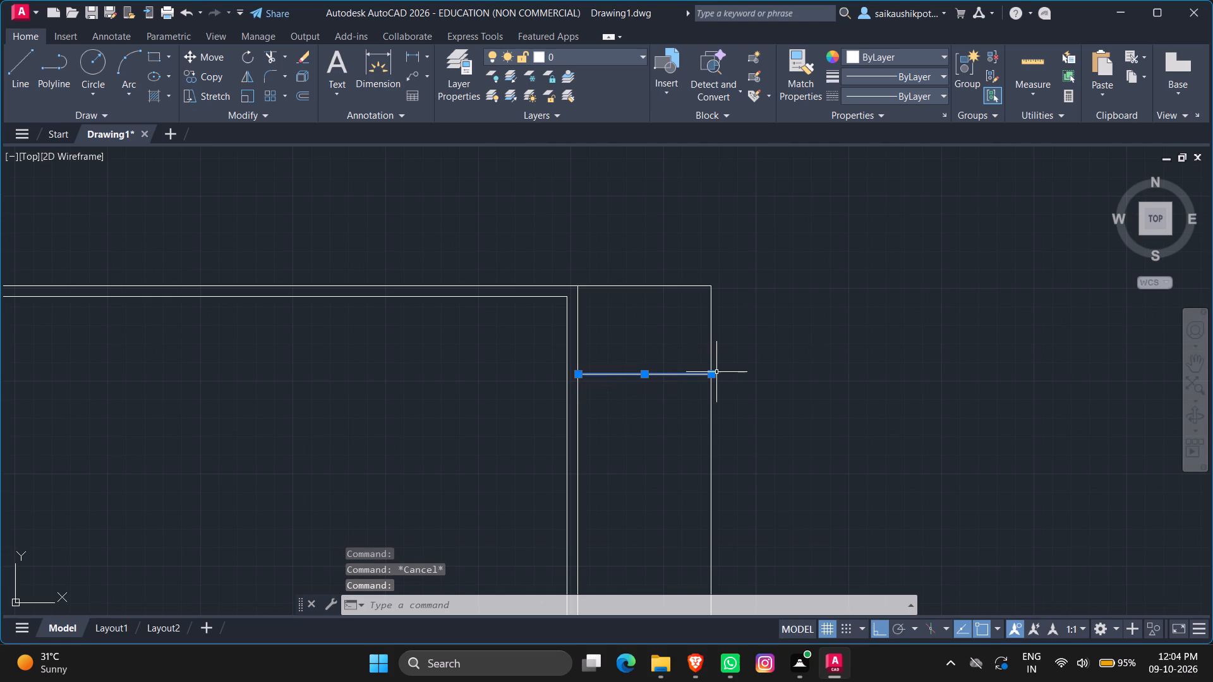
pyautogui.click(711, 373)
pyautogui.click(917, 381)
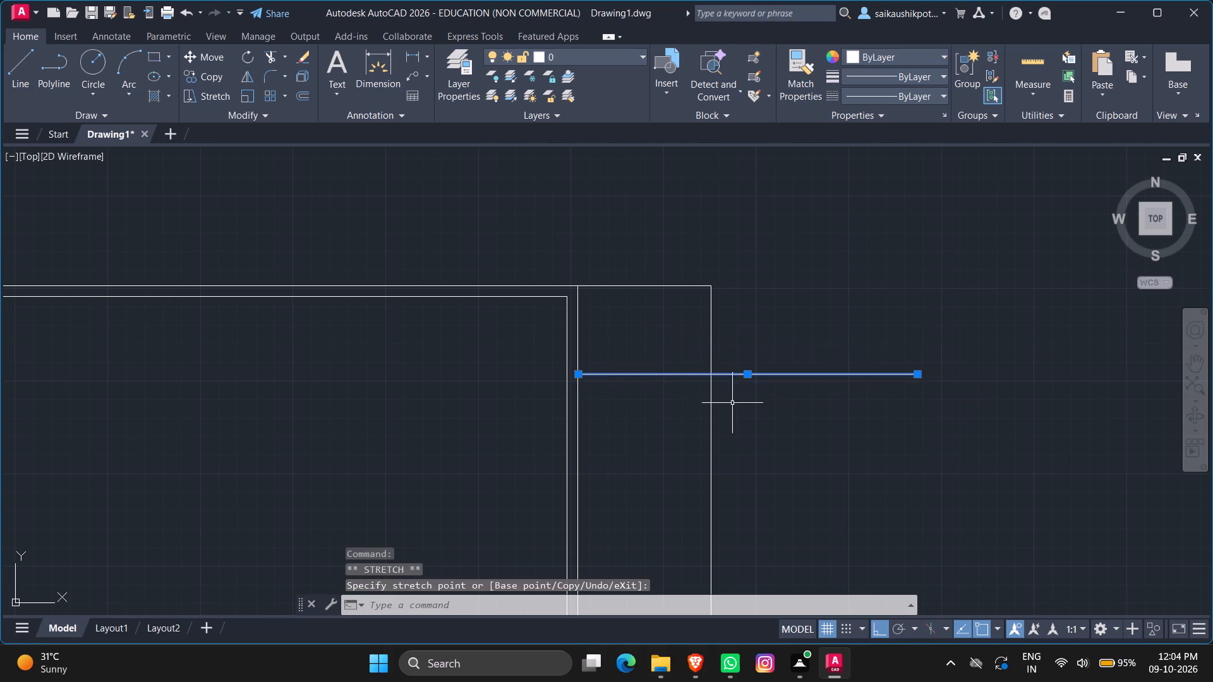
pyautogui.press('Escape')
# Trim away the part of the stretched horizontal line between the outer right wall and the offset vertical line.
pyautogui.write('TR')
pyautogui.press('Return')
pyautogui.press('Return')
pyautogui.click(611, 405)
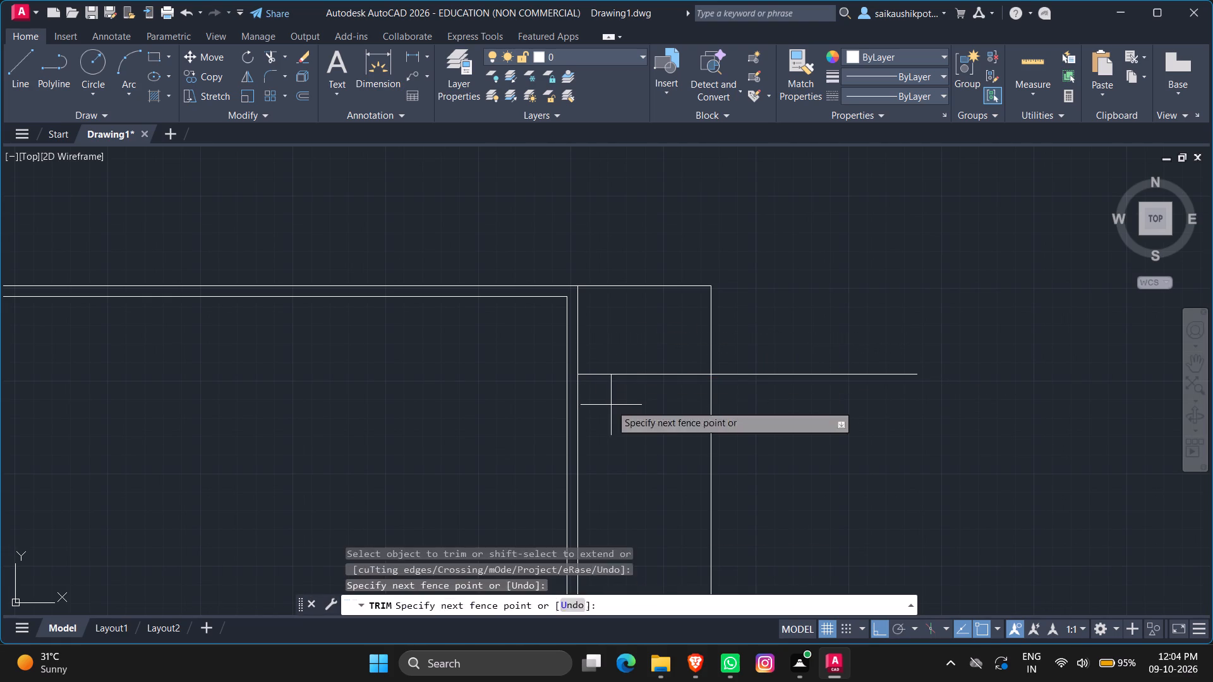
pyautogui.click(622, 347)
pyautogui.press('Escape')
pyautogui.press('Escape')
# Delete the short 6' line joining the plan's upper-right corner to the offset vertical line.
pyautogui.click(643, 283)
pyautogui.click(639, 329)
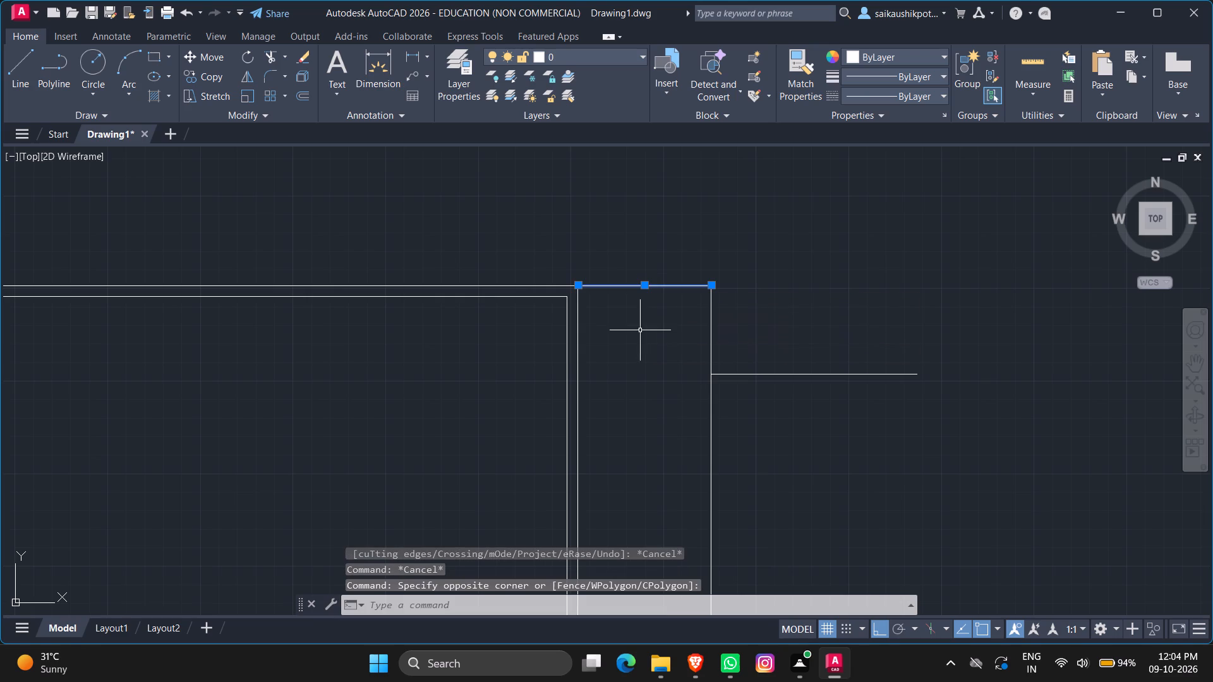
pyautogui.press('Delete')
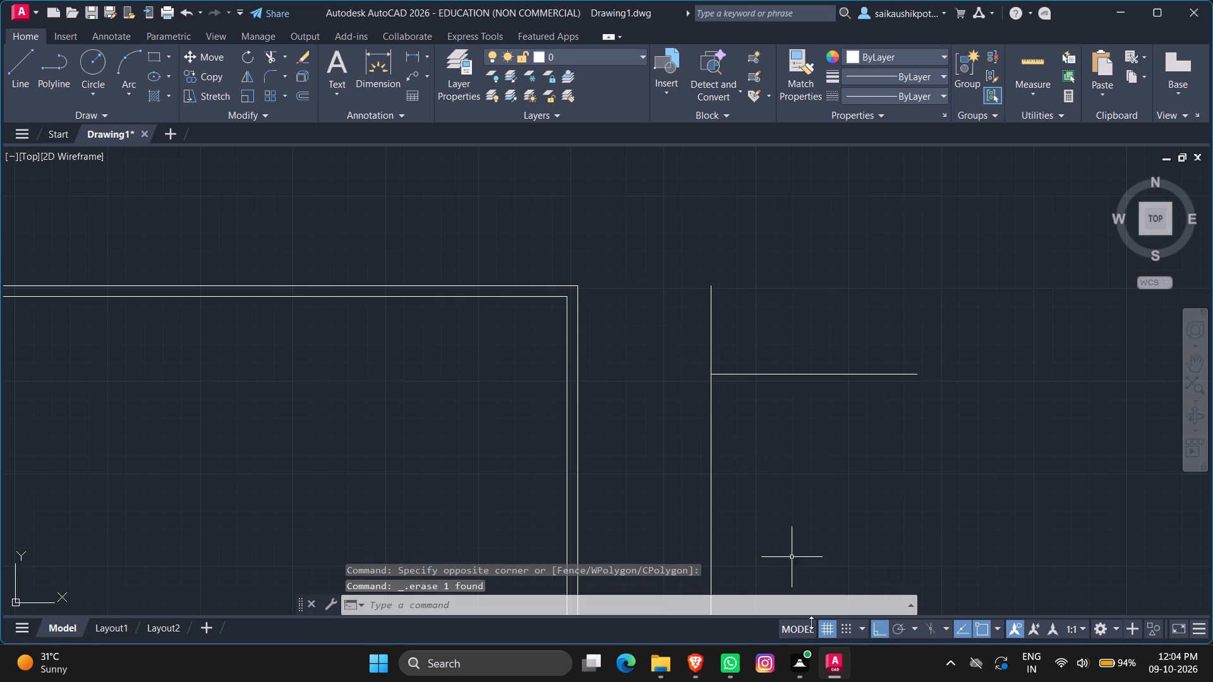
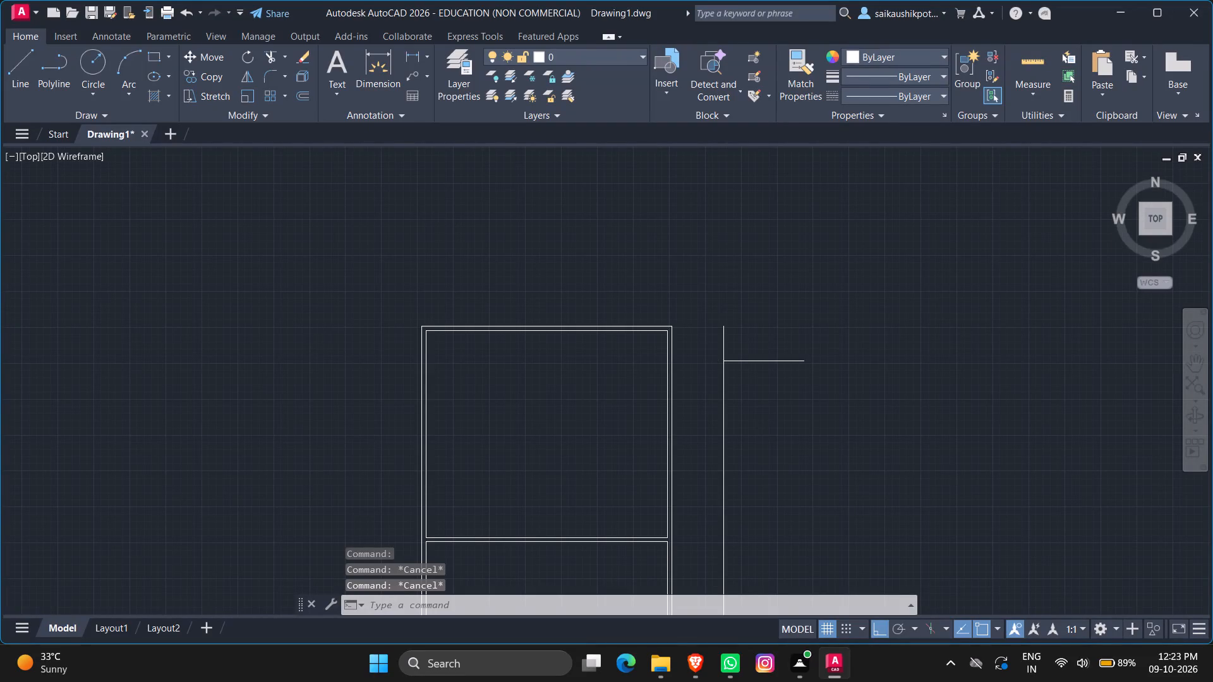
# Trim away the part of the offset vertical line that rises above the short horizontal line.
pyautogui.write('TR')
pyautogui.press('Return')
pyautogui.press('Return')
pyautogui.click(745, 331)
pyautogui.doubleClick(691, 337)
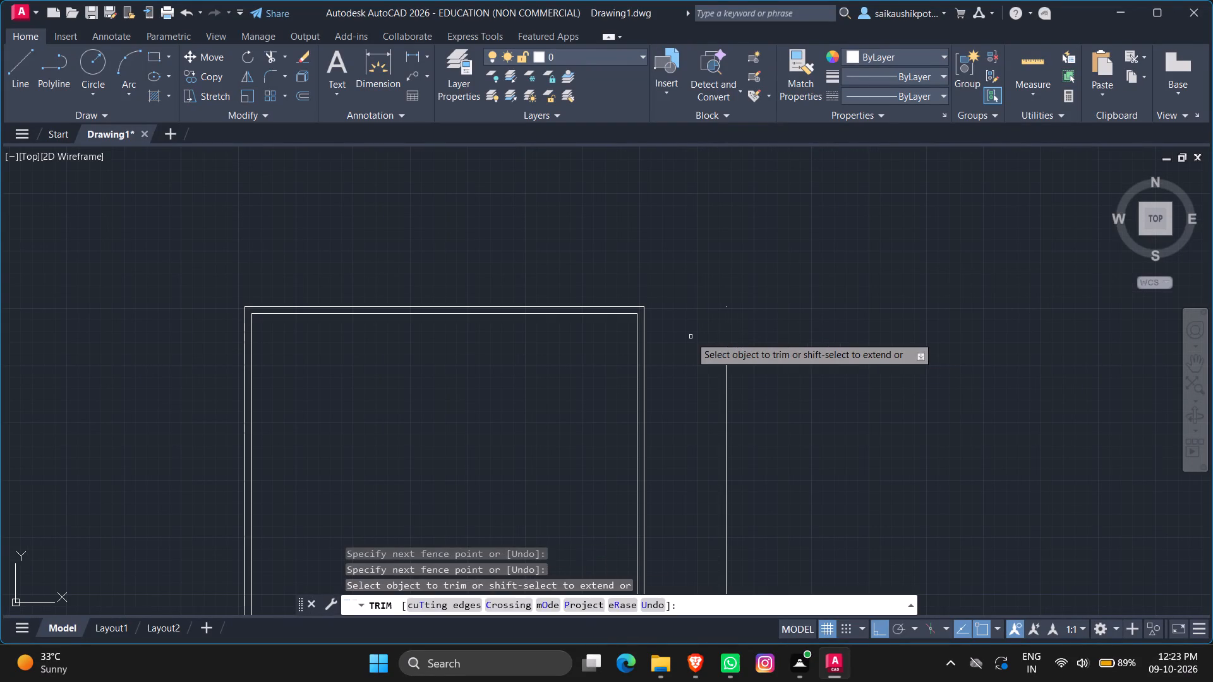
pyautogui.press('Escape')
pyautogui.press('Escape')
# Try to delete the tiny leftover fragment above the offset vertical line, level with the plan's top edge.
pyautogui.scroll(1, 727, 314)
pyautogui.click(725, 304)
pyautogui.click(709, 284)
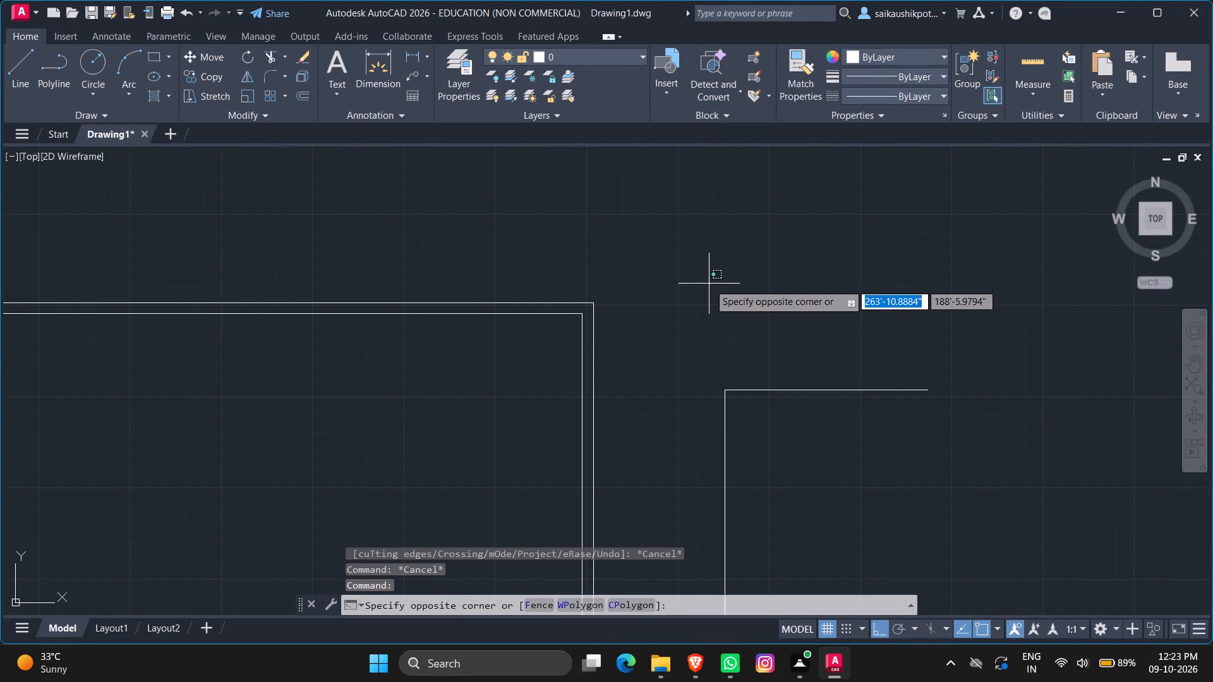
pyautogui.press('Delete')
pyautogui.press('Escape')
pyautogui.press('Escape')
# Delete the short horizontal line that meets the upper end of the offset vertical line.
pyautogui.scroll(-1, 775, 415)
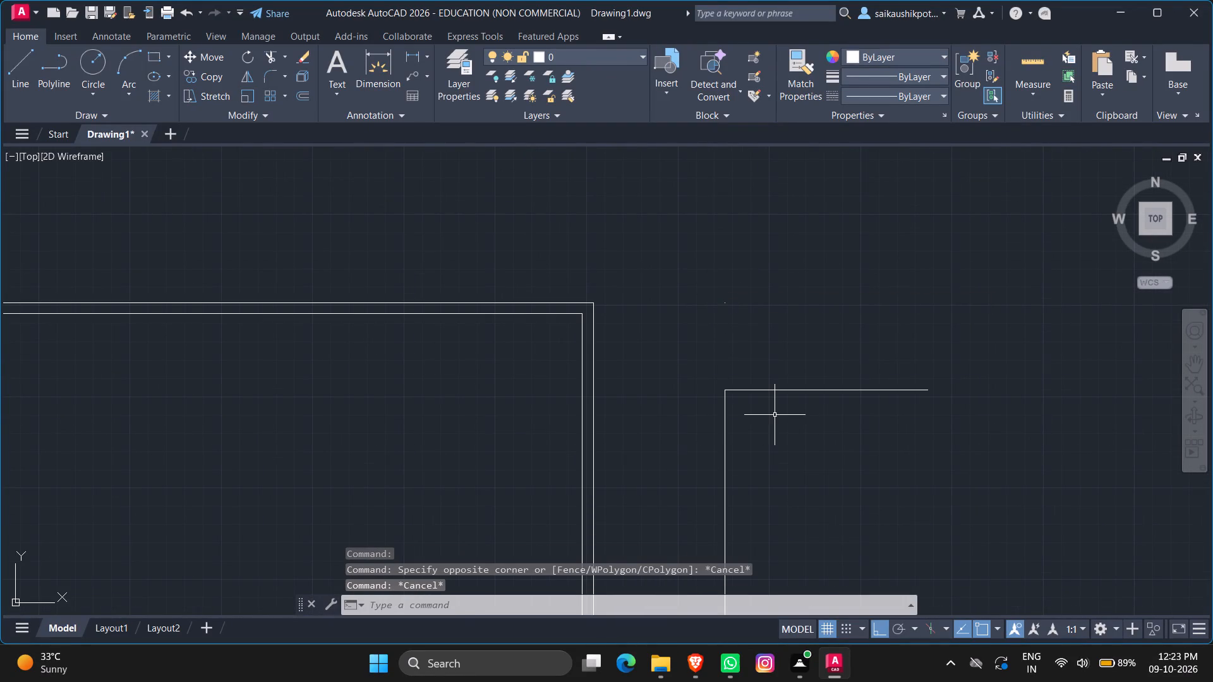
pyautogui.scroll(3, 752, 401)
pyautogui.scroll(-2, 745, 400)
pyautogui.scroll(2, 723, 408)
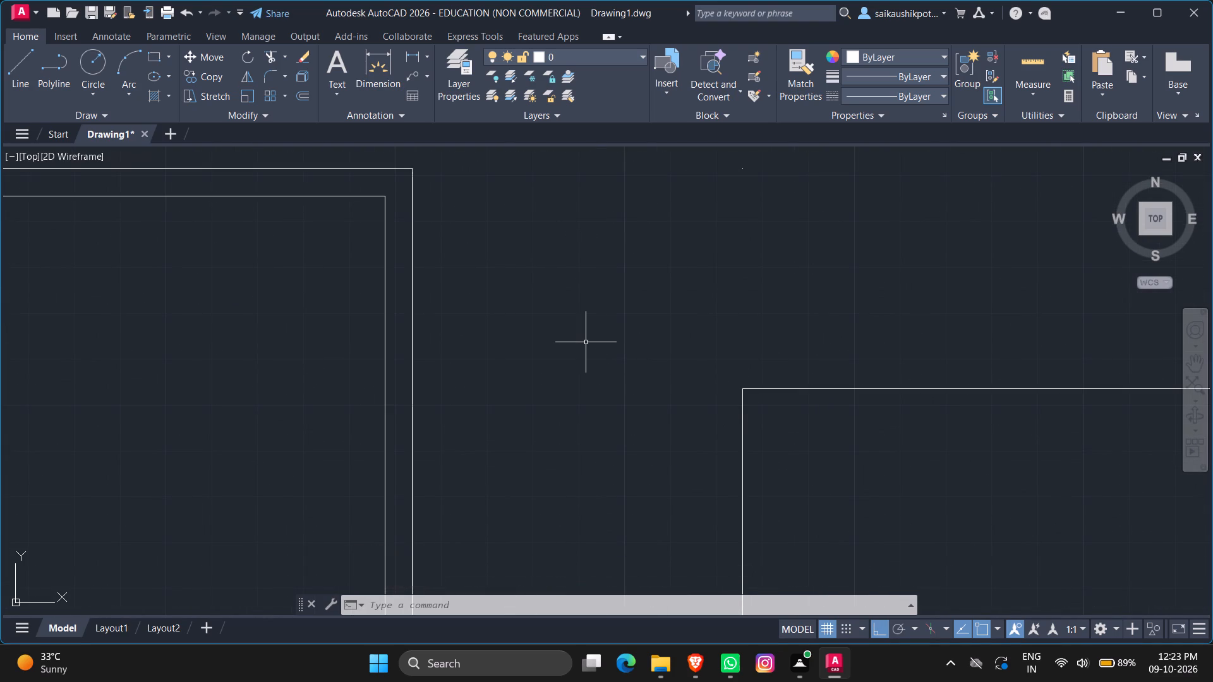
pyautogui.scroll(-1, 610, 395)
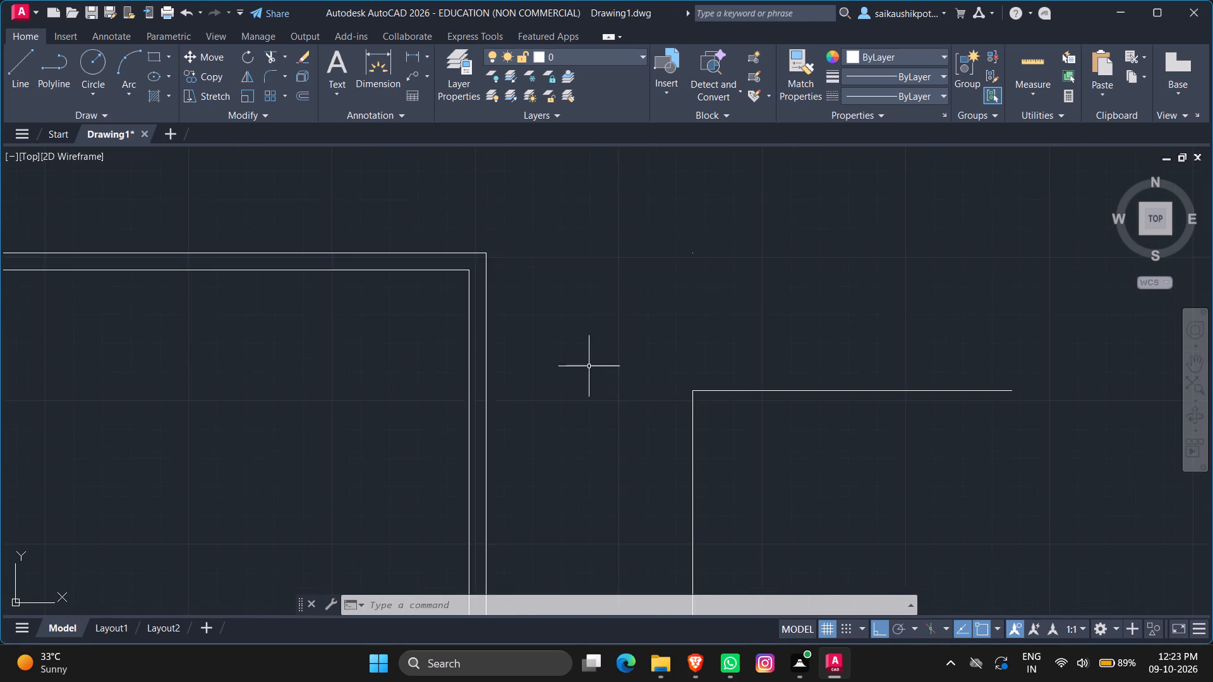
pyautogui.scroll(-1, 589, 366)
pyautogui.scroll(1, 643, 377)
pyautogui.scroll(-2, 656, 381)
pyautogui.scroll(2, 667, 378)
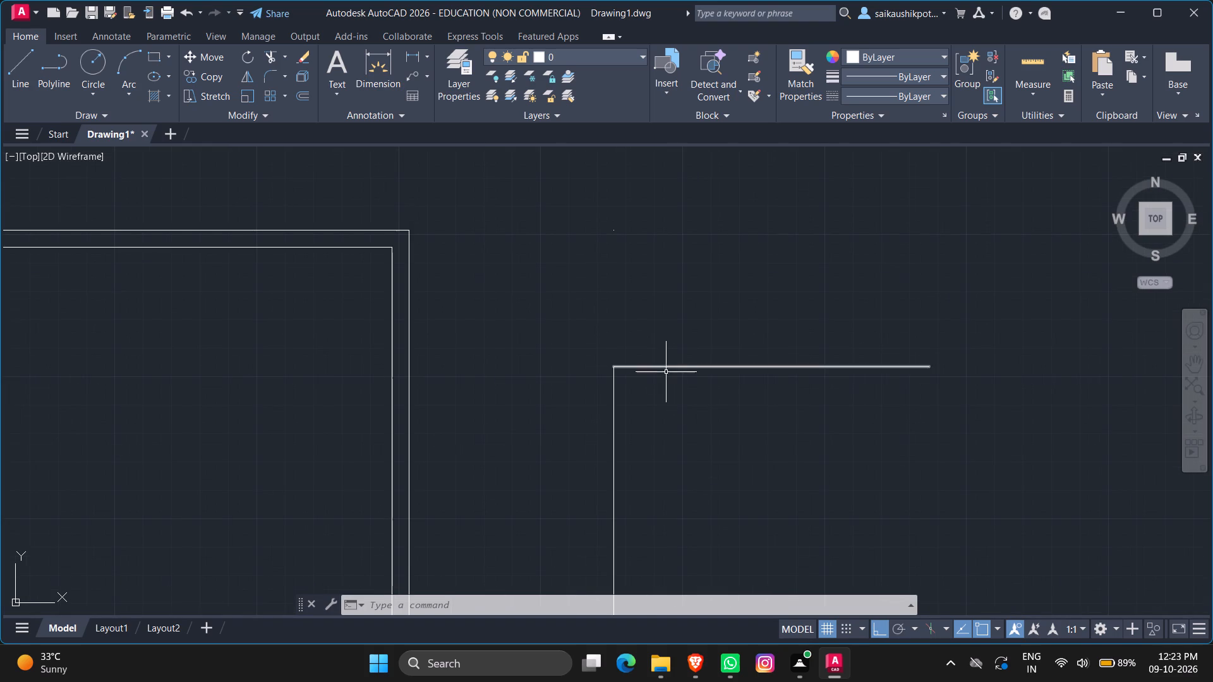
pyautogui.click(682, 393)
pyautogui.click(659, 323)
pyautogui.press('Delete')
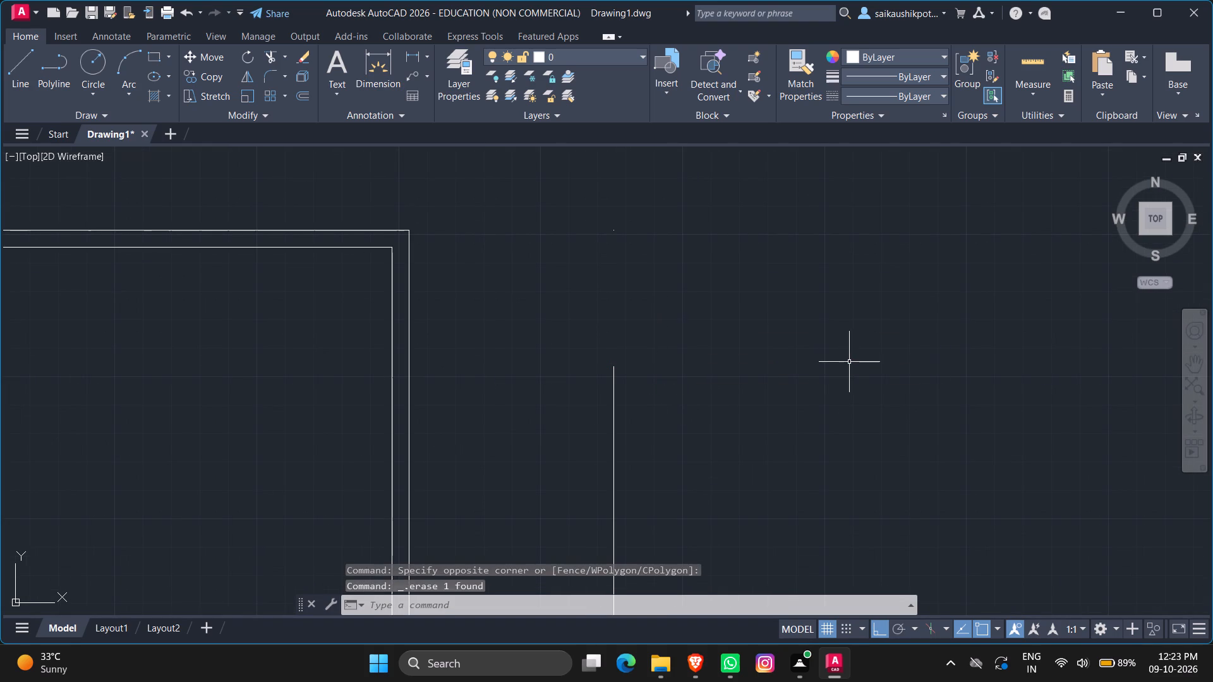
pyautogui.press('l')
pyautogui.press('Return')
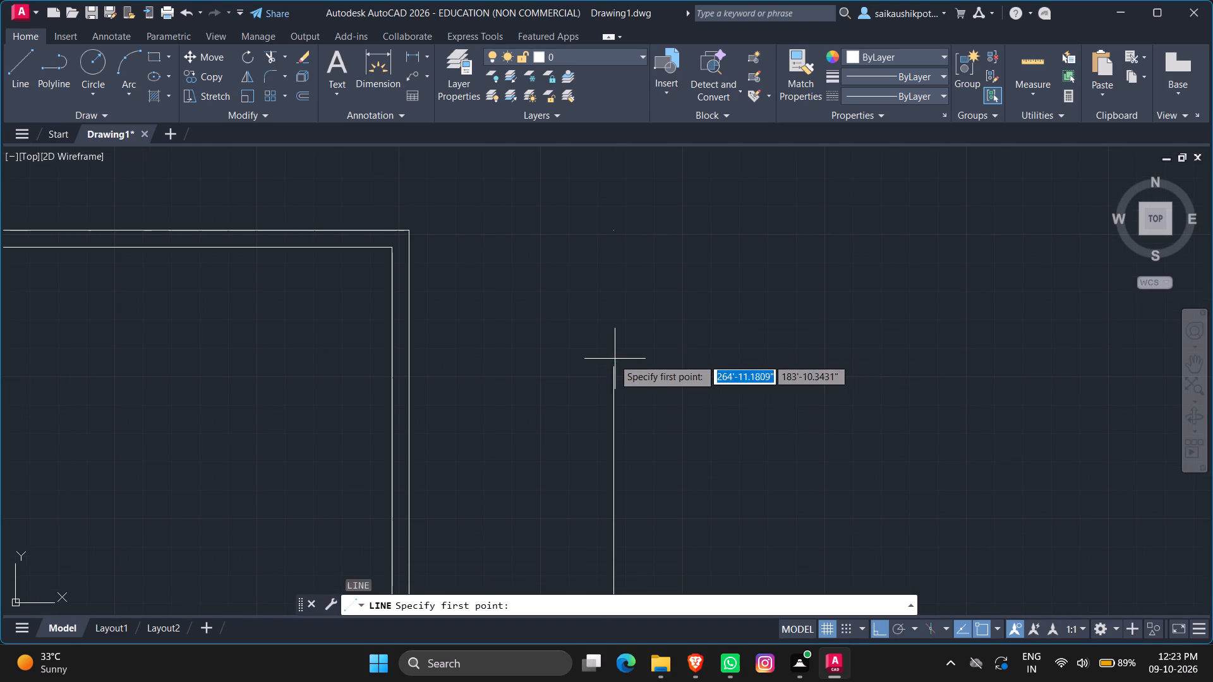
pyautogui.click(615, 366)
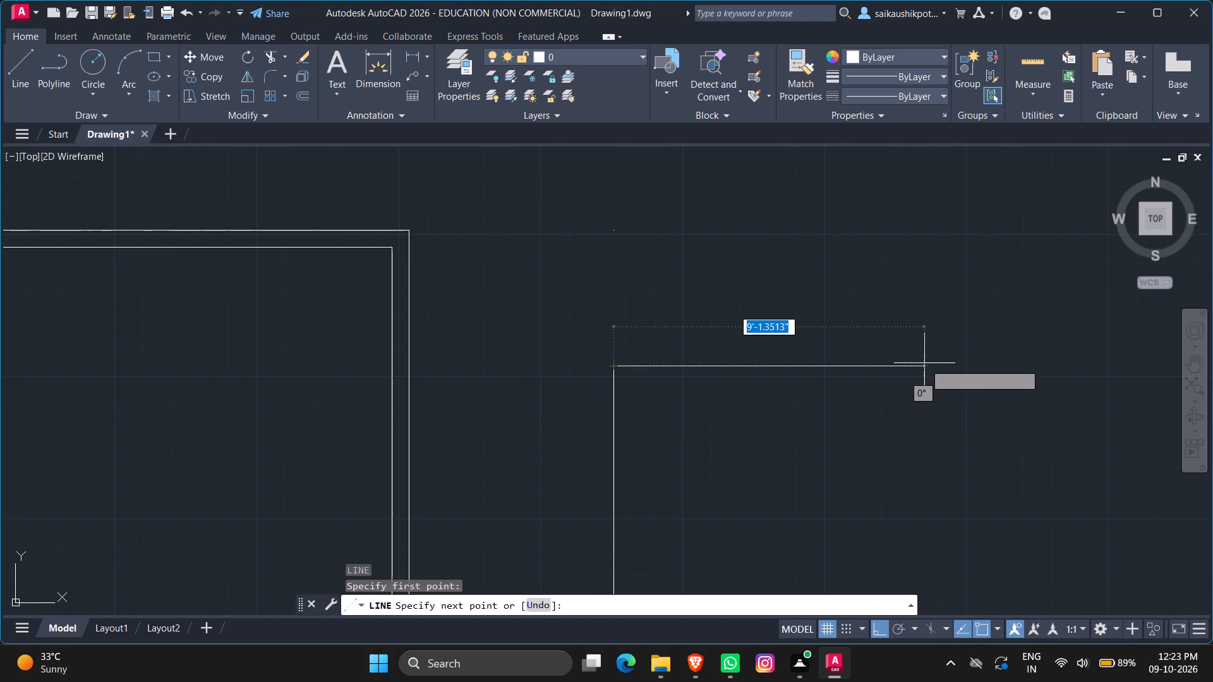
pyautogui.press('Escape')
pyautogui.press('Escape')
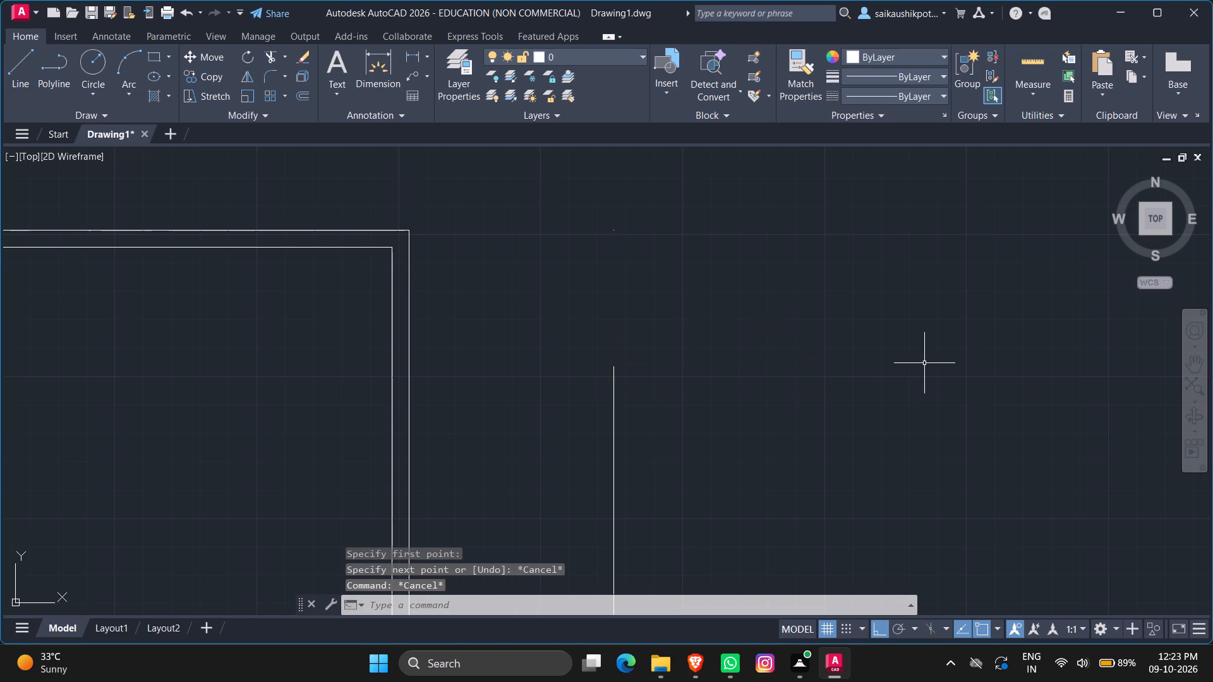
# Offset the standalone vertical line 6" to the right, away from the plan, to form a wall.
pyautogui.press('o')
pyautogui.press('Return')
pyautogui.write('6"')
pyautogui.press('Return')
pyautogui.scroll(-3, 919, 361)
pyautogui.scroll(-1, 627, 397)
pyautogui.scroll(1, 631, 407)
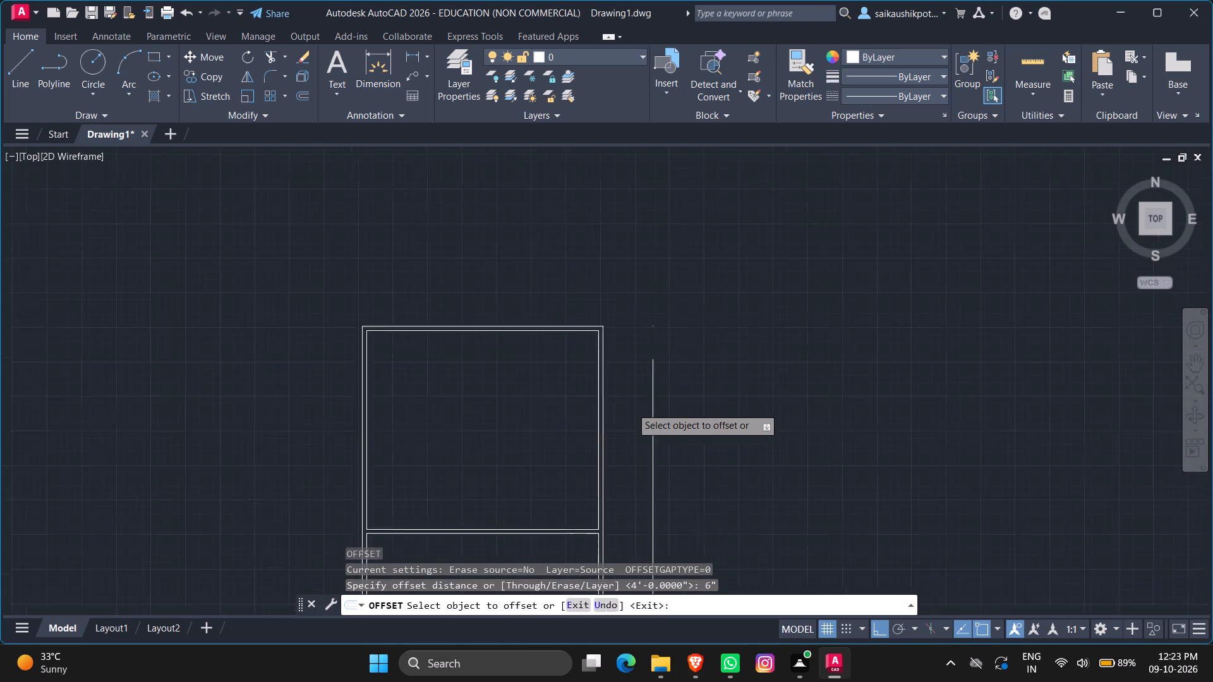
pyautogui.scroll(1, 631, 407)
pyautogui.click(665, 398)
pyautogui.click(847, 438)
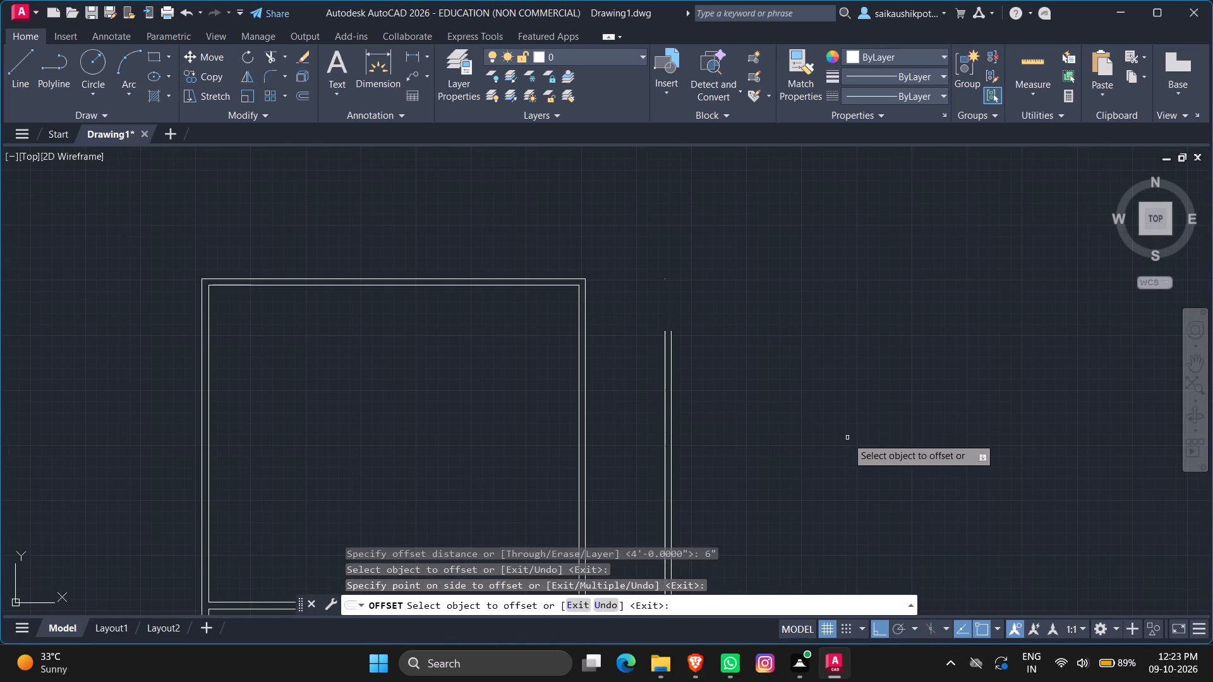
pyautogui.press('Escape')
pyautogui.press('Escape')
pyautogui.press('Escape')
# Draw a 24' horizontal line to the right from the top end of the new wall's inner line.
pyautogui.scroll(3, 687, 326)
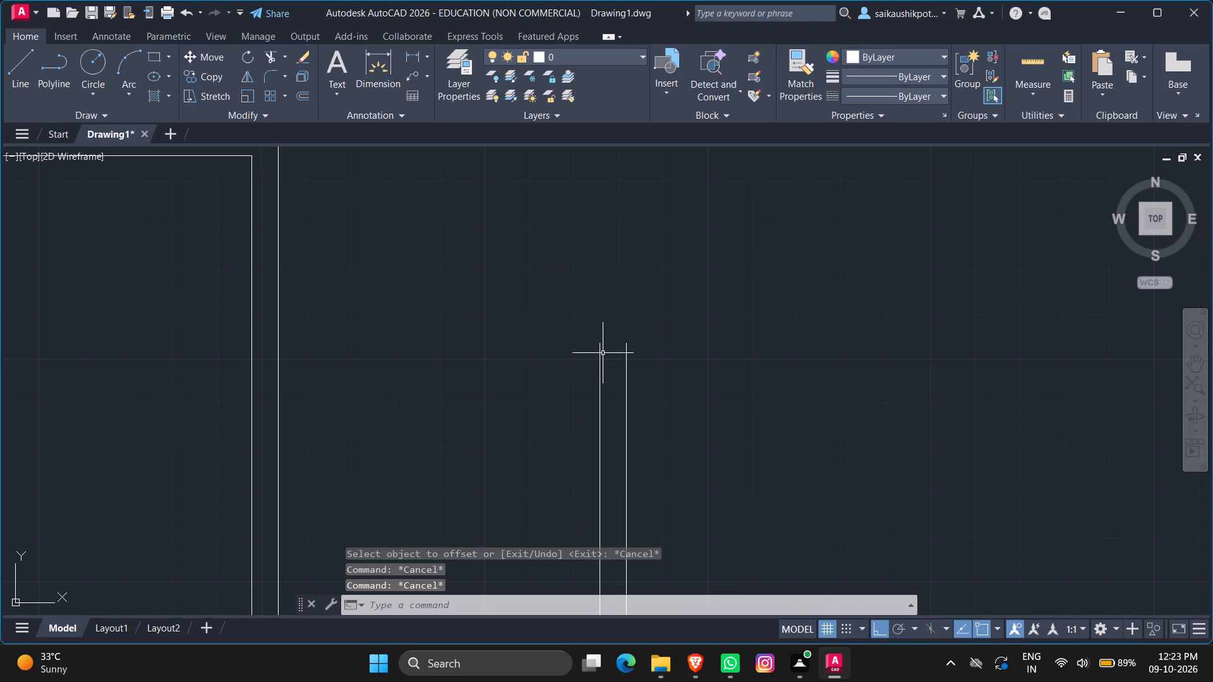
pyautogui.press('l')
pyautogui.press('Return')
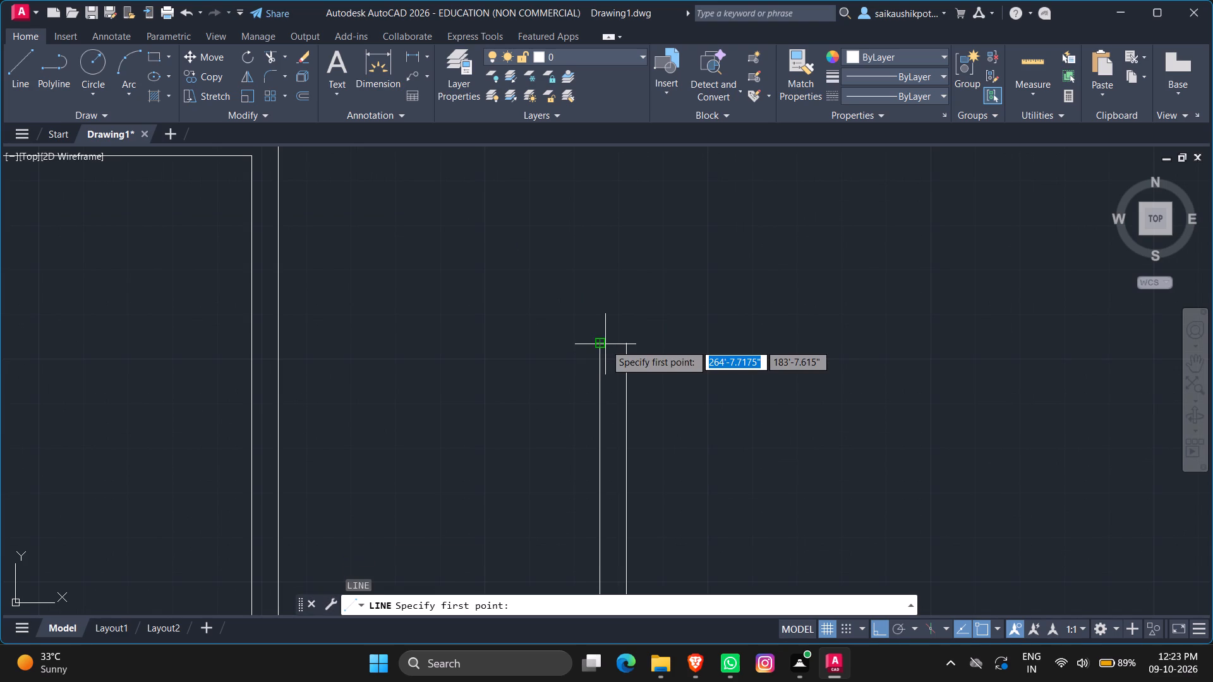
pyautogui.click(625, 347)
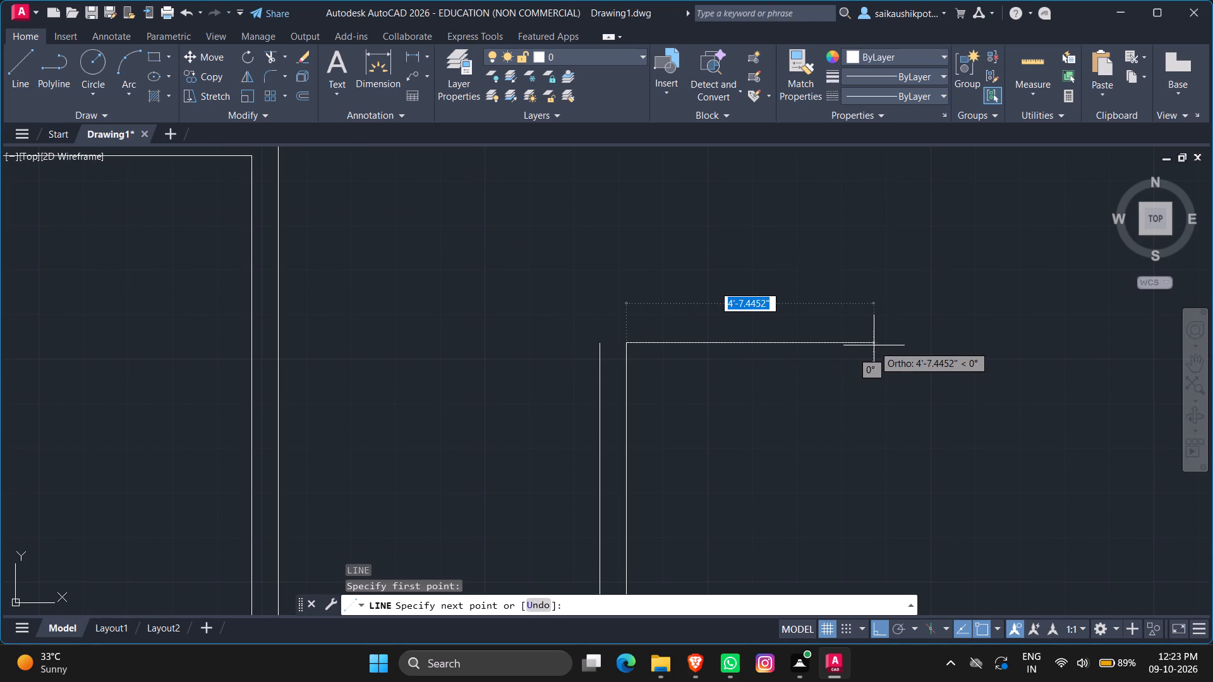
pyautogui.write("24'")
pyautogui.press('Return')
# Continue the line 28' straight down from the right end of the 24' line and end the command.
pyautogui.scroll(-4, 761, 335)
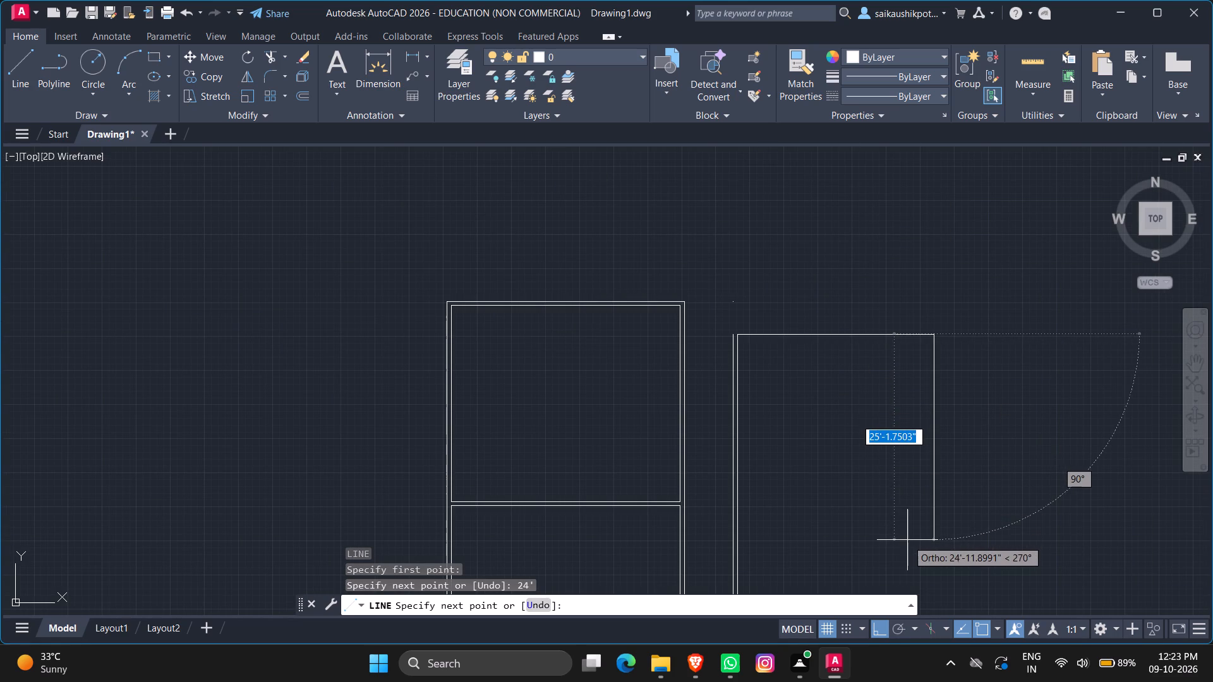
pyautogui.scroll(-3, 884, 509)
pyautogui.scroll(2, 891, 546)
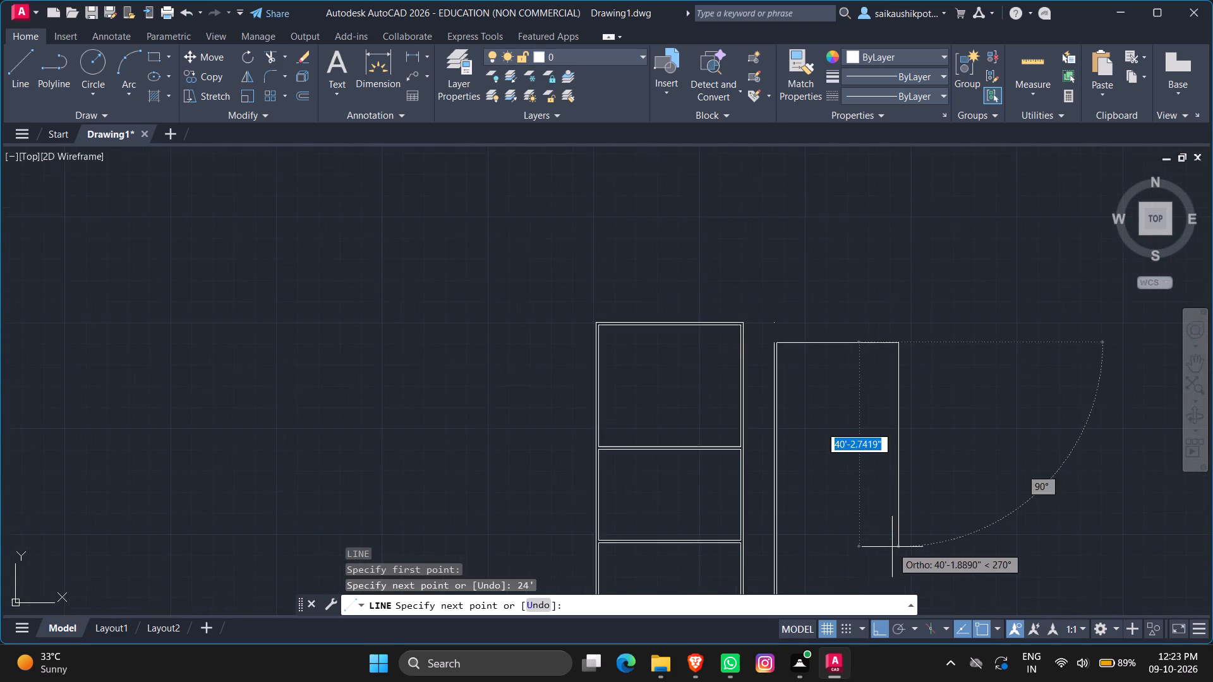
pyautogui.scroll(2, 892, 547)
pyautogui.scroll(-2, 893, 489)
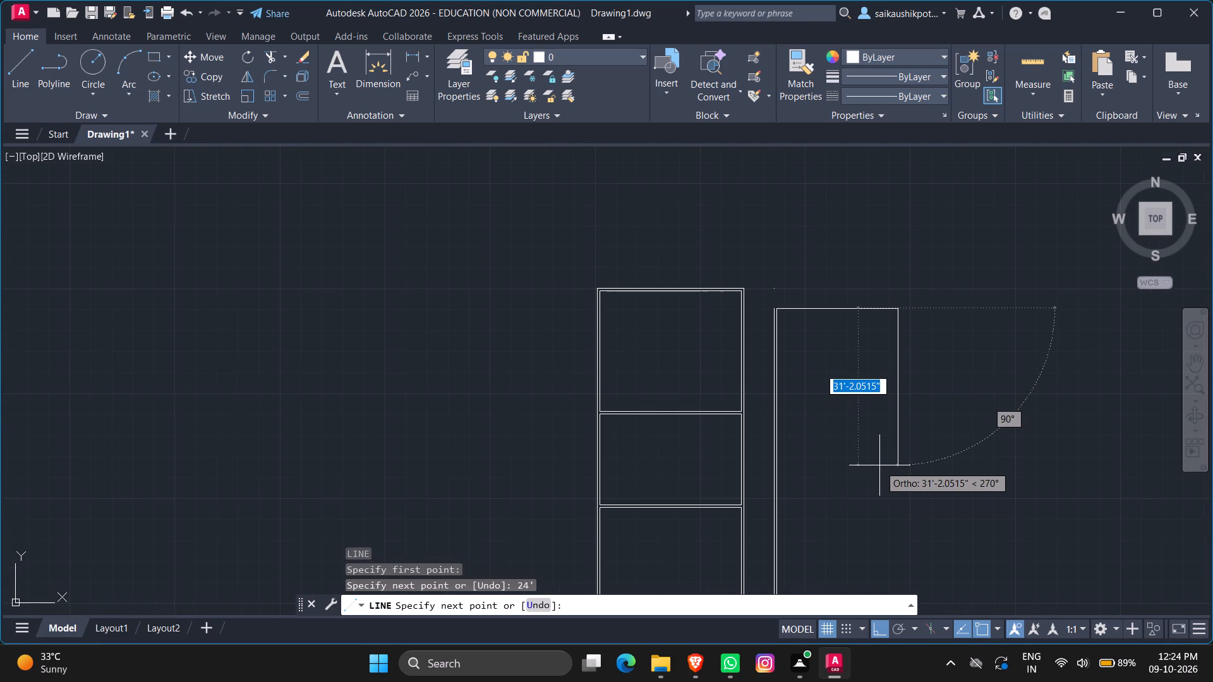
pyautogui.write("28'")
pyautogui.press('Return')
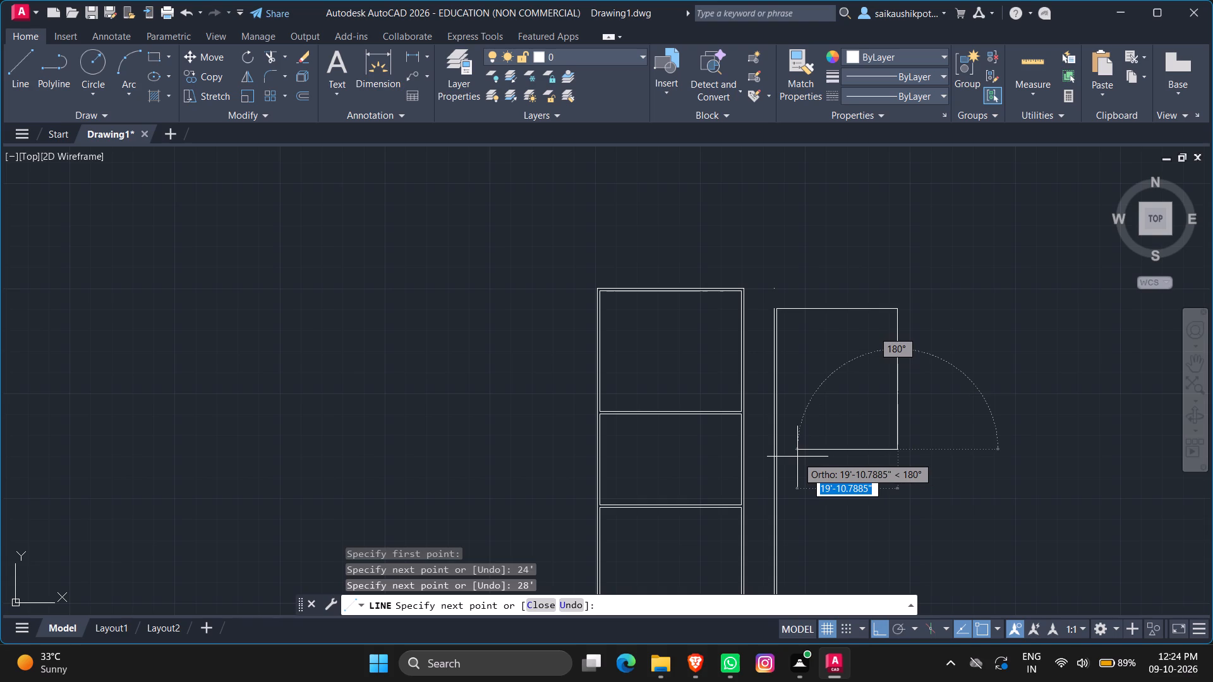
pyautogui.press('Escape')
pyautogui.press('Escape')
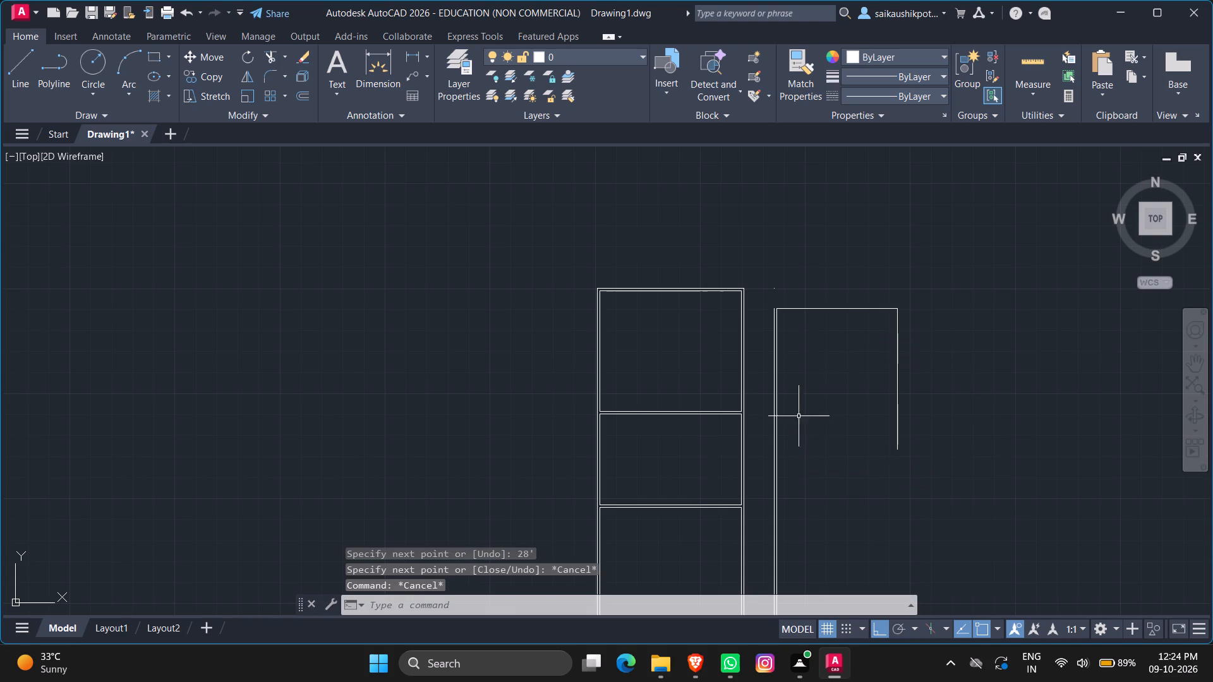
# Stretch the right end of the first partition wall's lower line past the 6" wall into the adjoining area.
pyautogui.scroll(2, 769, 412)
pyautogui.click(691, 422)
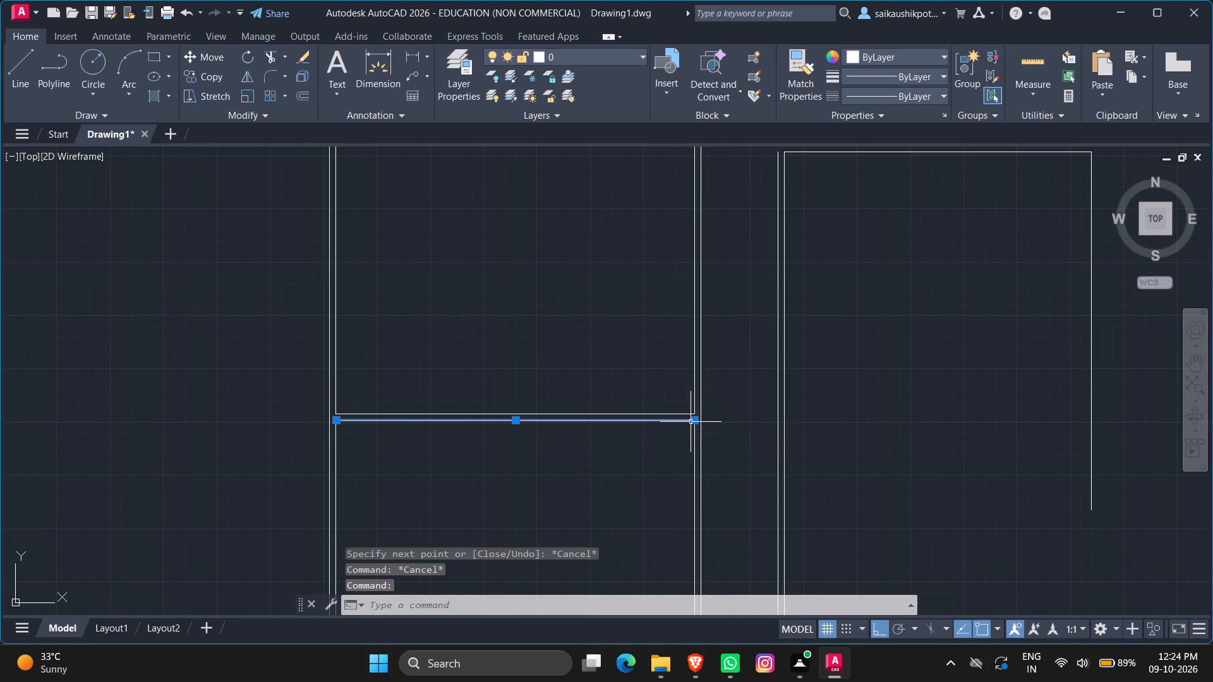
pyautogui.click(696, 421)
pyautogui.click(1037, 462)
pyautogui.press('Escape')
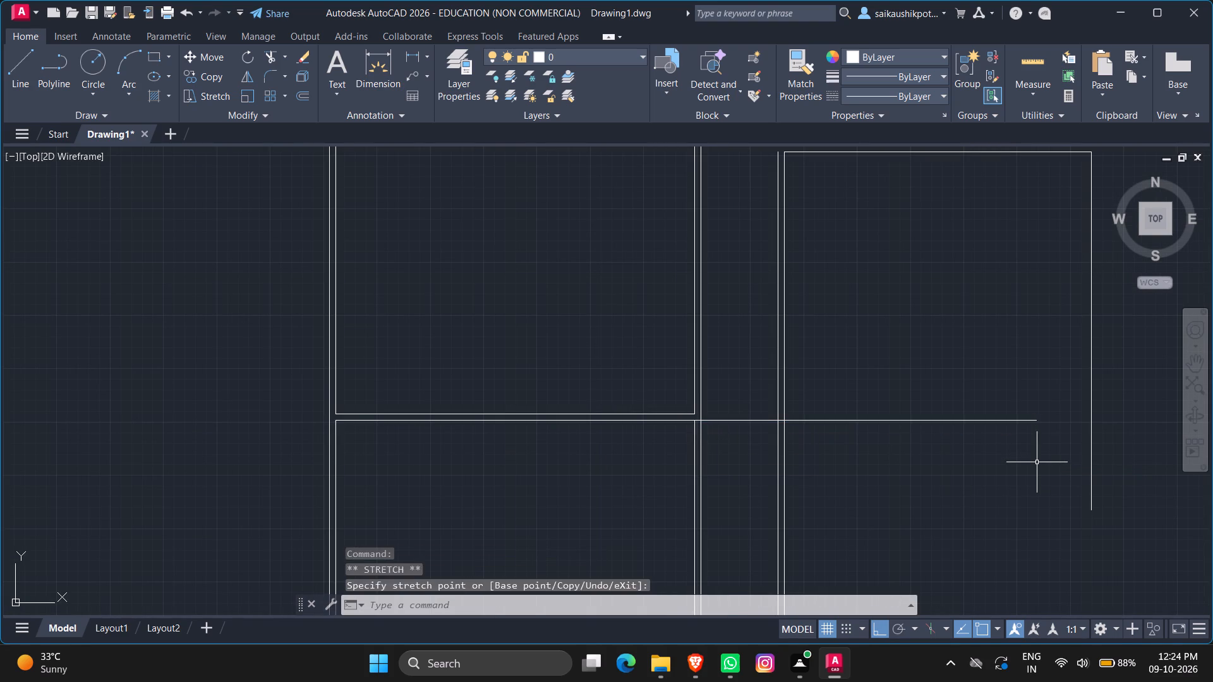
# Quick-measure the adjoining area between its top line, side lines and the stretched partition line.
pyautogui.click(1043, 64)
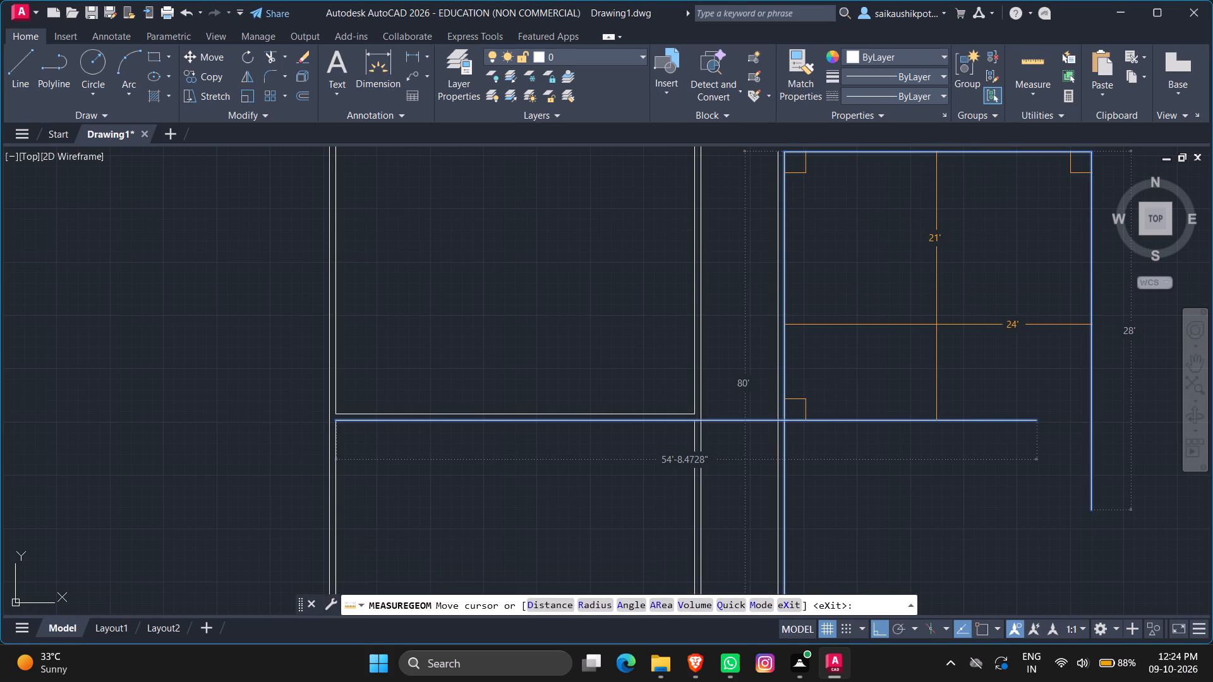
pyautogui.press('Escape')
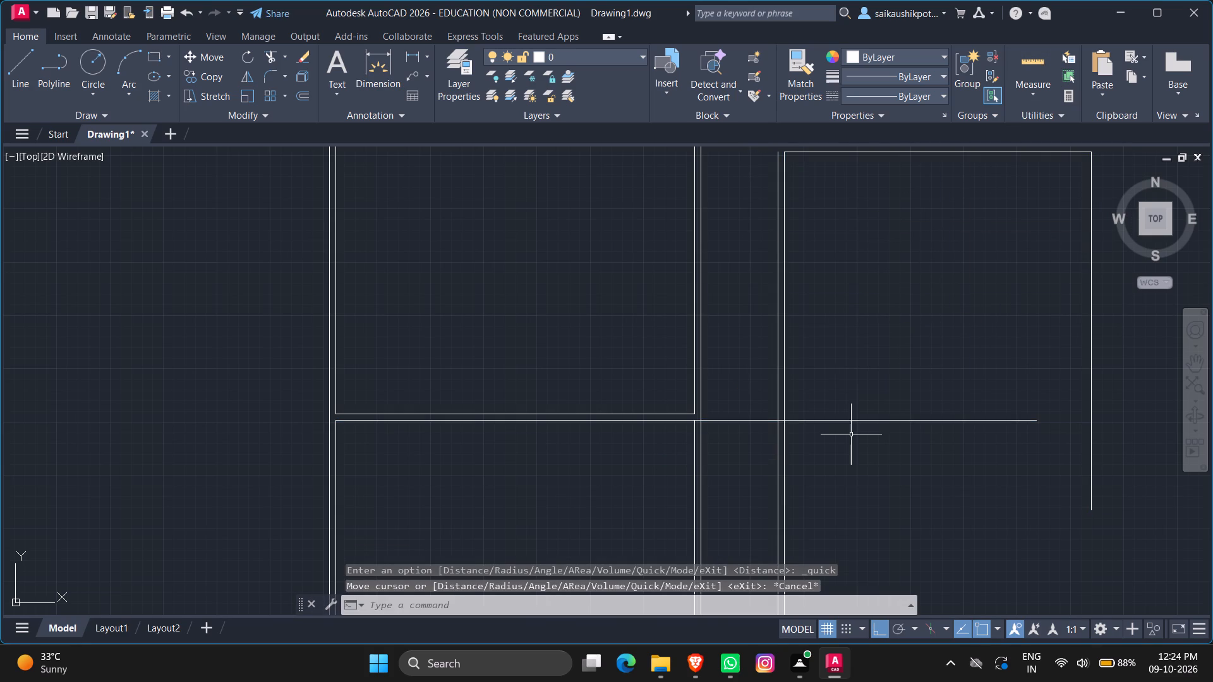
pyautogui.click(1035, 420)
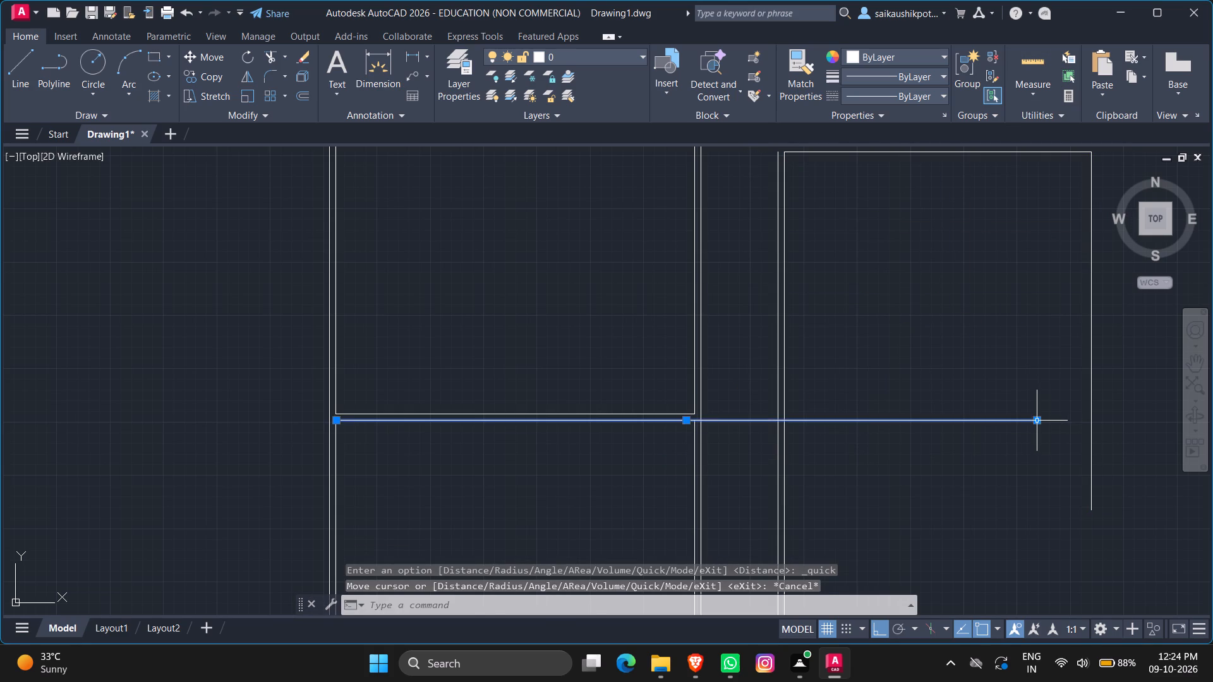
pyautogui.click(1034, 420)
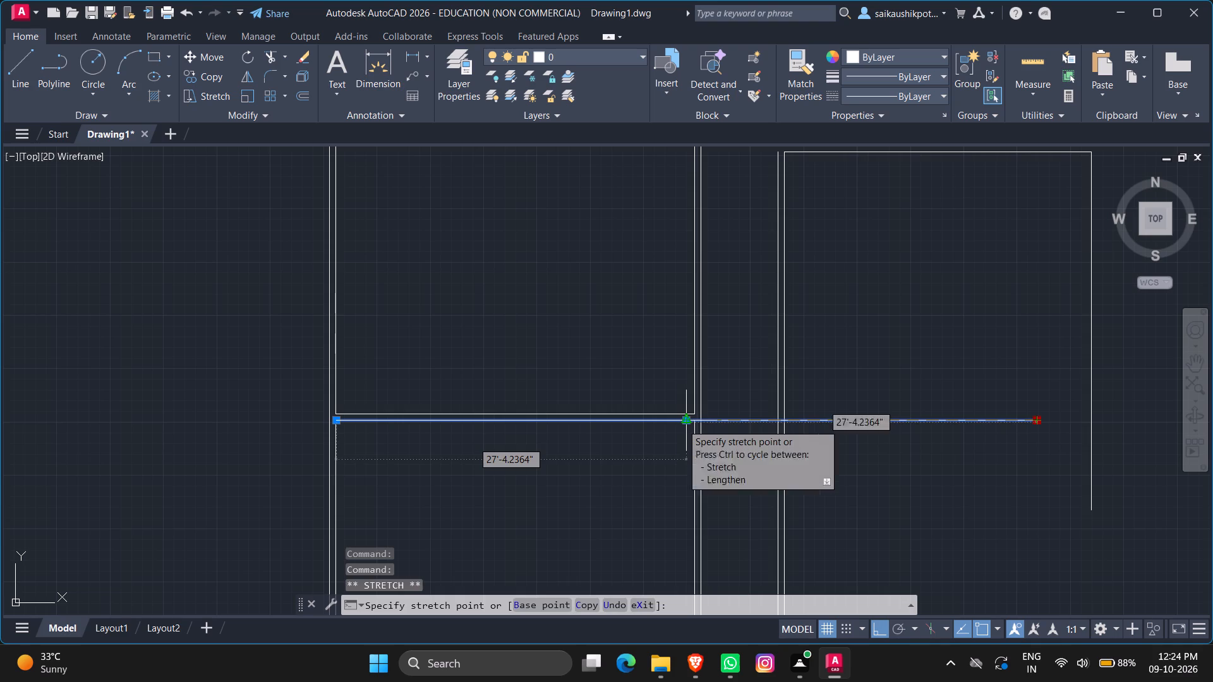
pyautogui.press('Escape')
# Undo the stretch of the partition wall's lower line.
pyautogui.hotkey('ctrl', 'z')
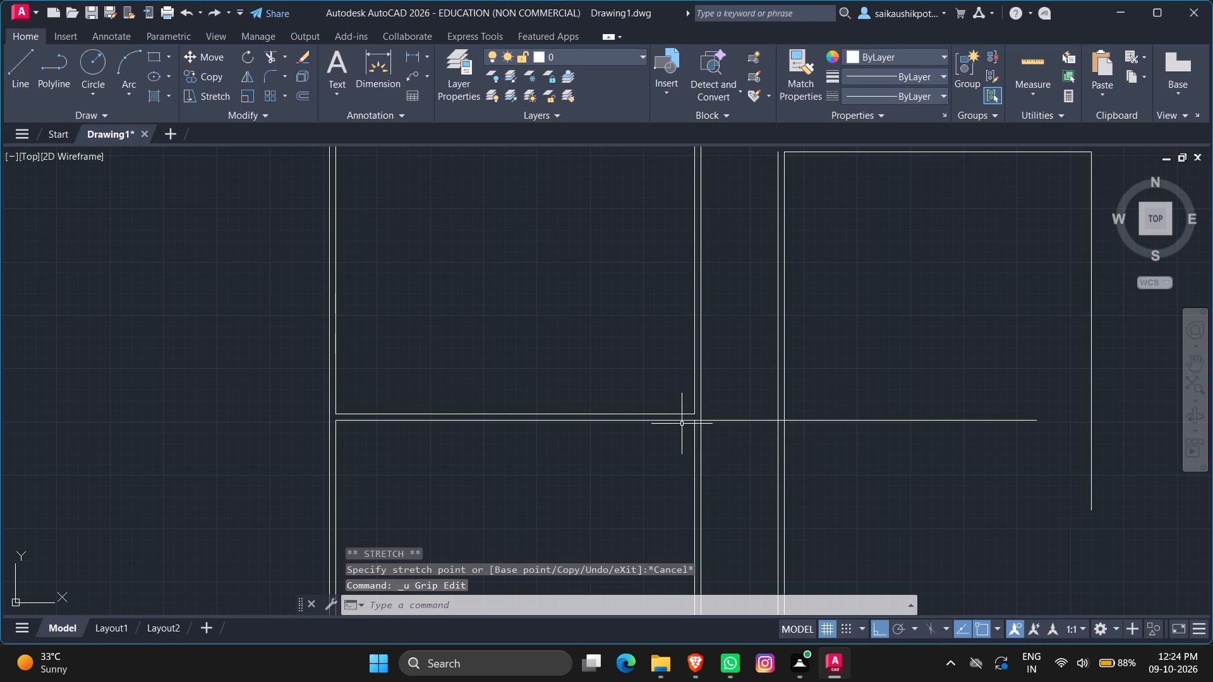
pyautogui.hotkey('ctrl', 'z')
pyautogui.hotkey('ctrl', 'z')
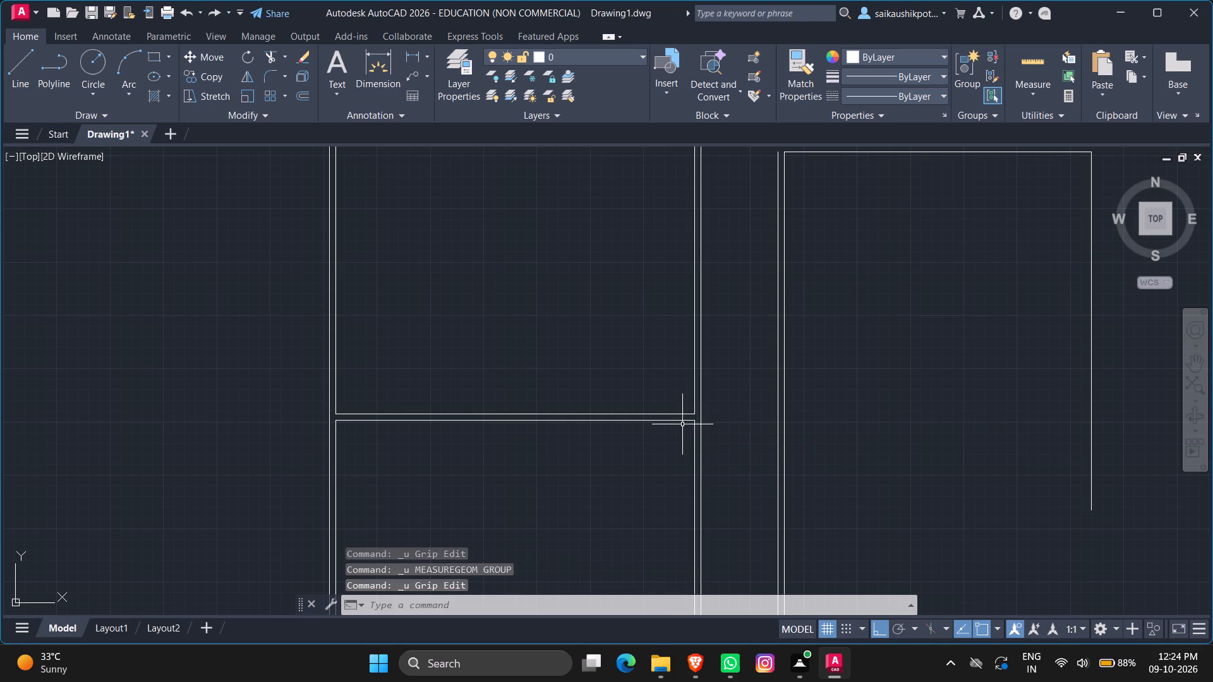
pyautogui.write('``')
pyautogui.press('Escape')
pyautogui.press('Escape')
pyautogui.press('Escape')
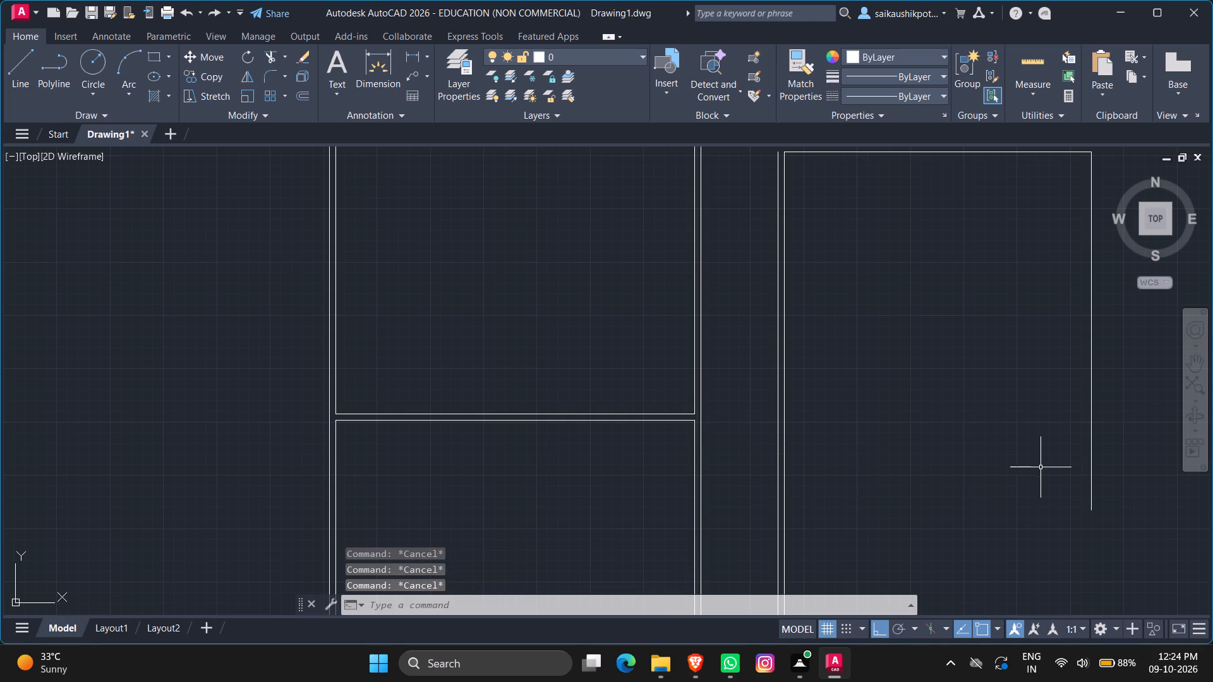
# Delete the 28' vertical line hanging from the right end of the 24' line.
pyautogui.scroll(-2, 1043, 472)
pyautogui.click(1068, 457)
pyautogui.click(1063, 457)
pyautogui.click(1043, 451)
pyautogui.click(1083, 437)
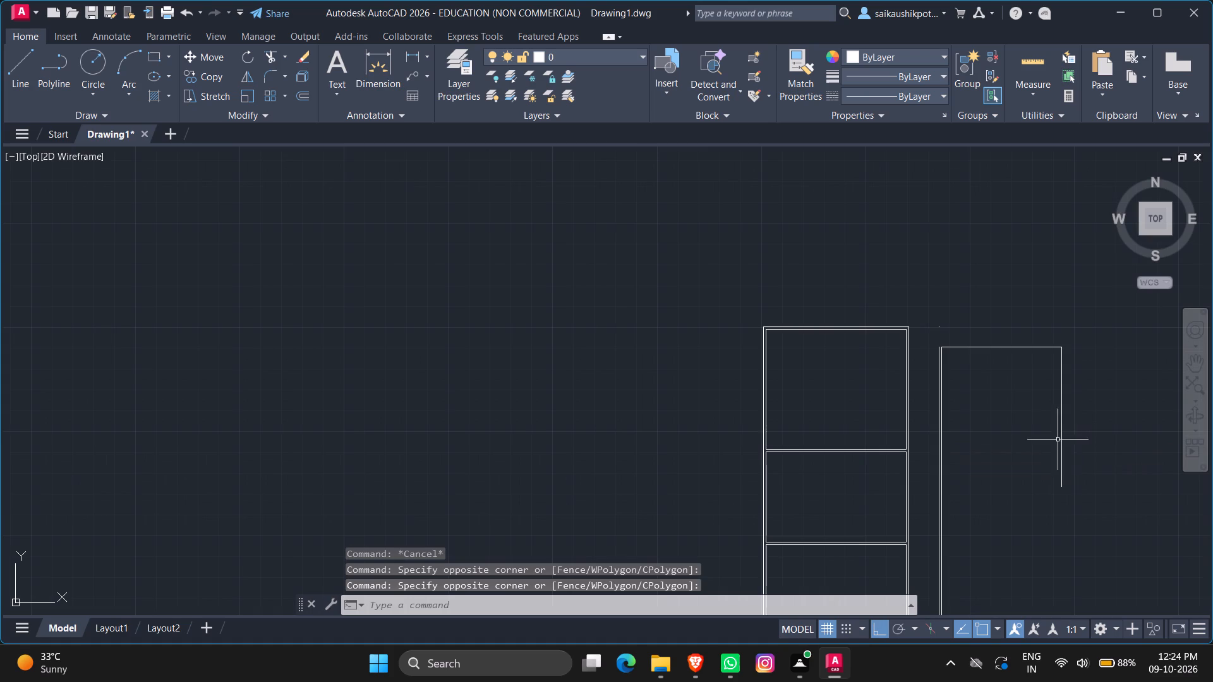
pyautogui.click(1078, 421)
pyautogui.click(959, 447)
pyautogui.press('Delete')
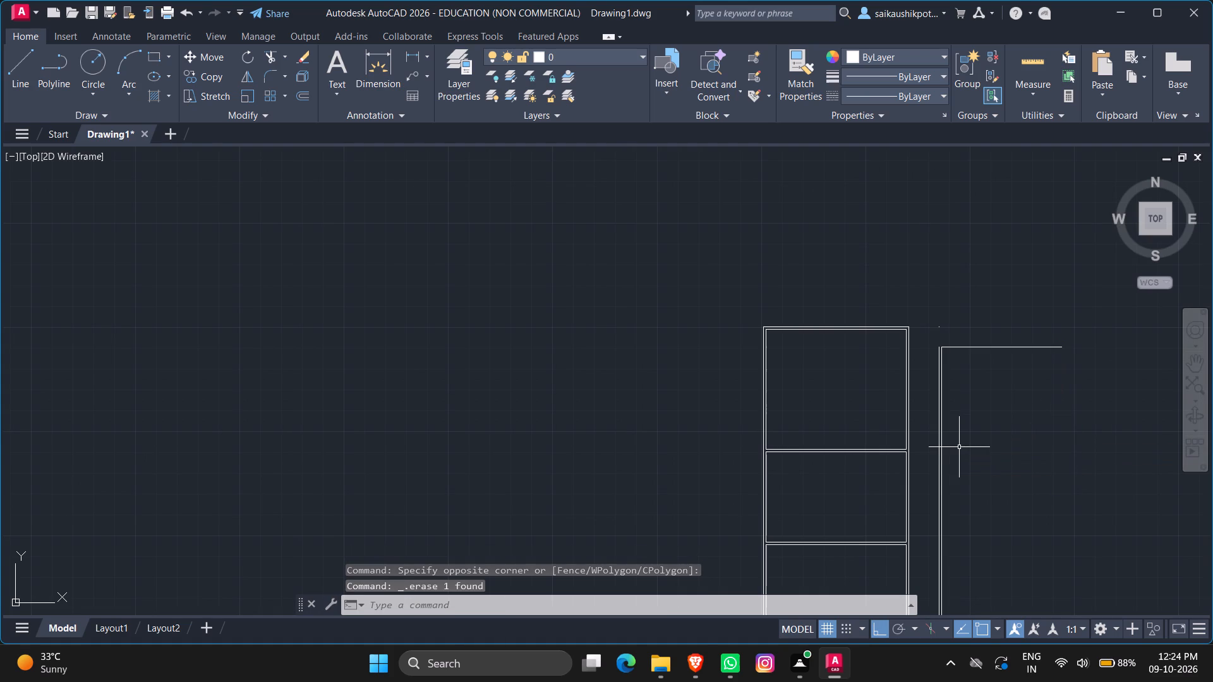
# Draw a 21' vertical line down from the right end of the adjoining area's 24' top line.
pyautogui.scroll(-2, 529, 166)
pyautogui.scroll(2, 656, 268)
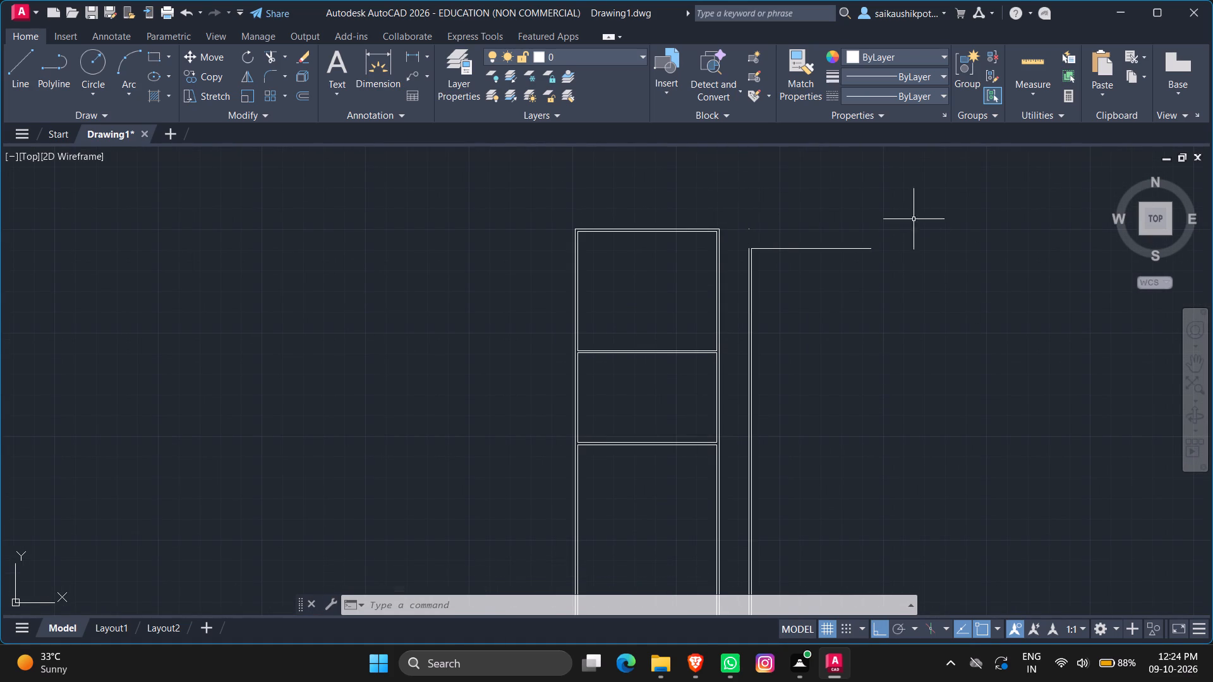
pyautogui.scroll(-2, 797, 268)
pyautogui.scroll(3, 783, 285)
pyautogui.scroll(-3, 841, 316)
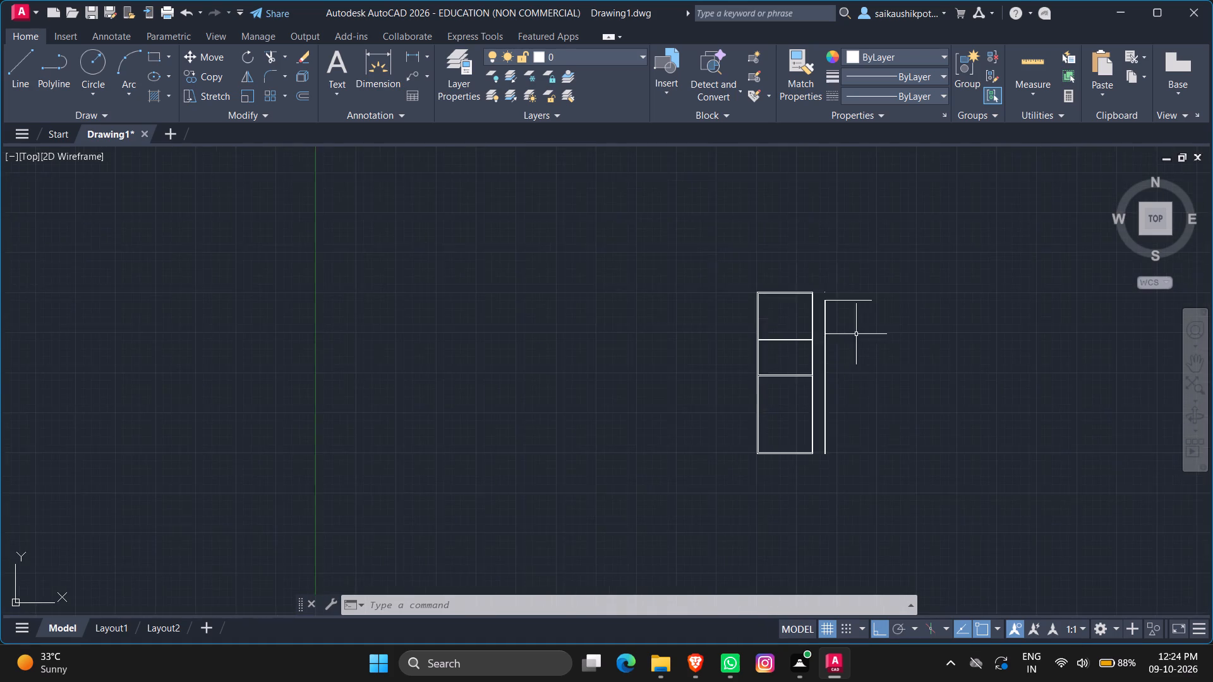
pyautogui.scroll(2, 905, 290)
pyautogui.scroll(1, 830, 340)
pyautogui.scroll(1, 744, 404)
pyautogui.scroll(-1, 744, 404)
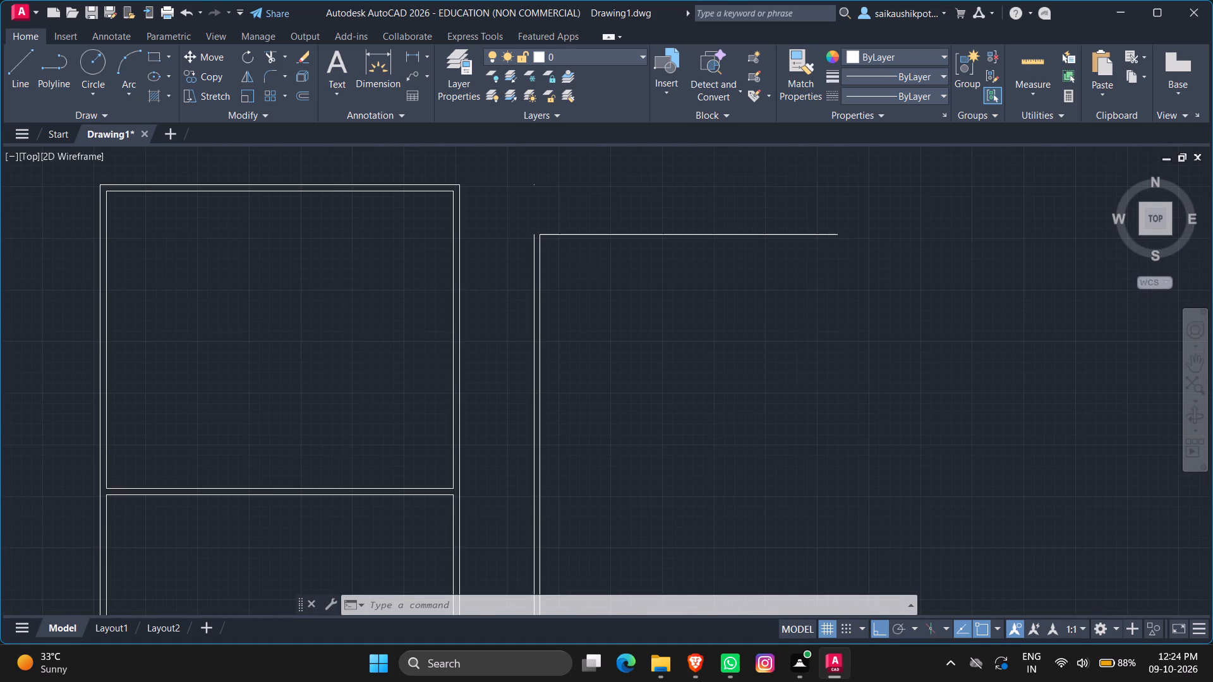
pyautogui.press('l')
pyautogui.press('Return')
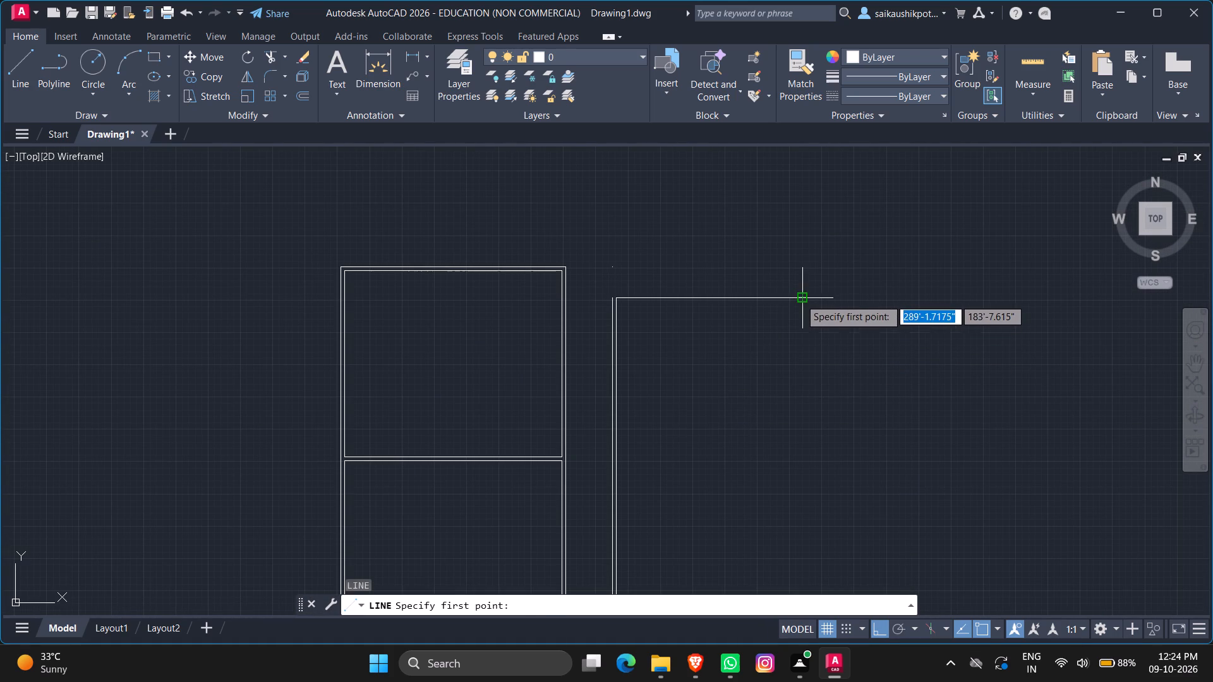
pyautogui.click(800, 299)
pyautogui.write('21')
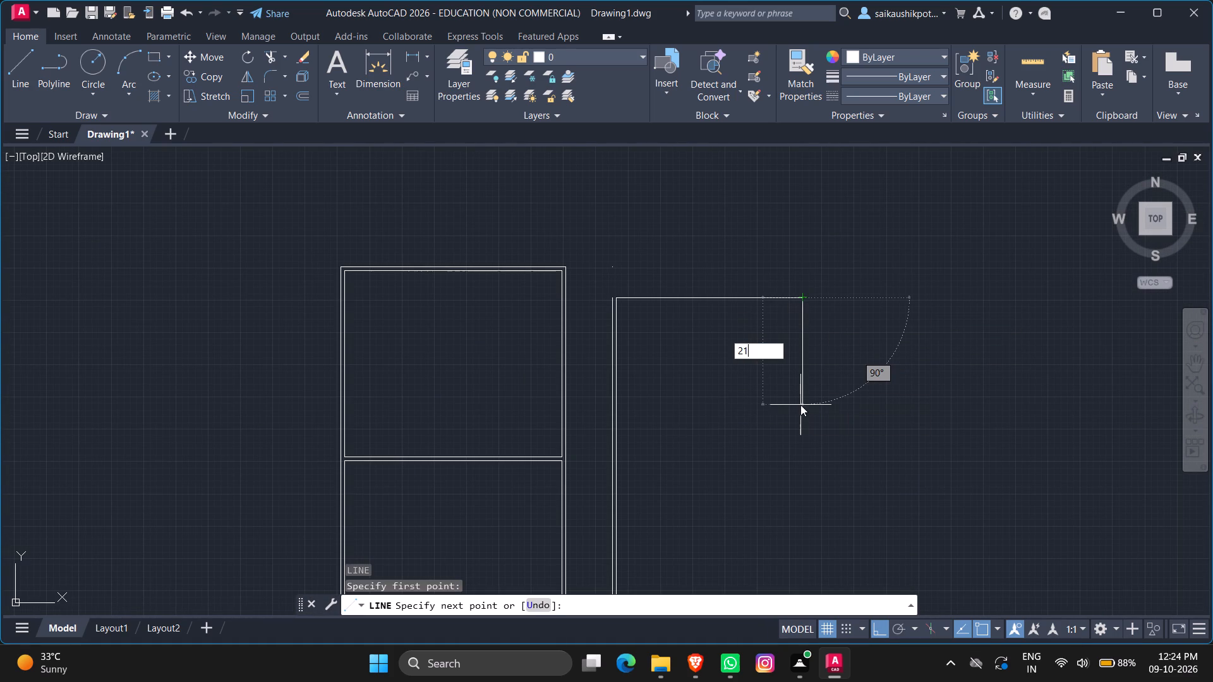
pyautogui.press("'")
pyautogui.press('Return')
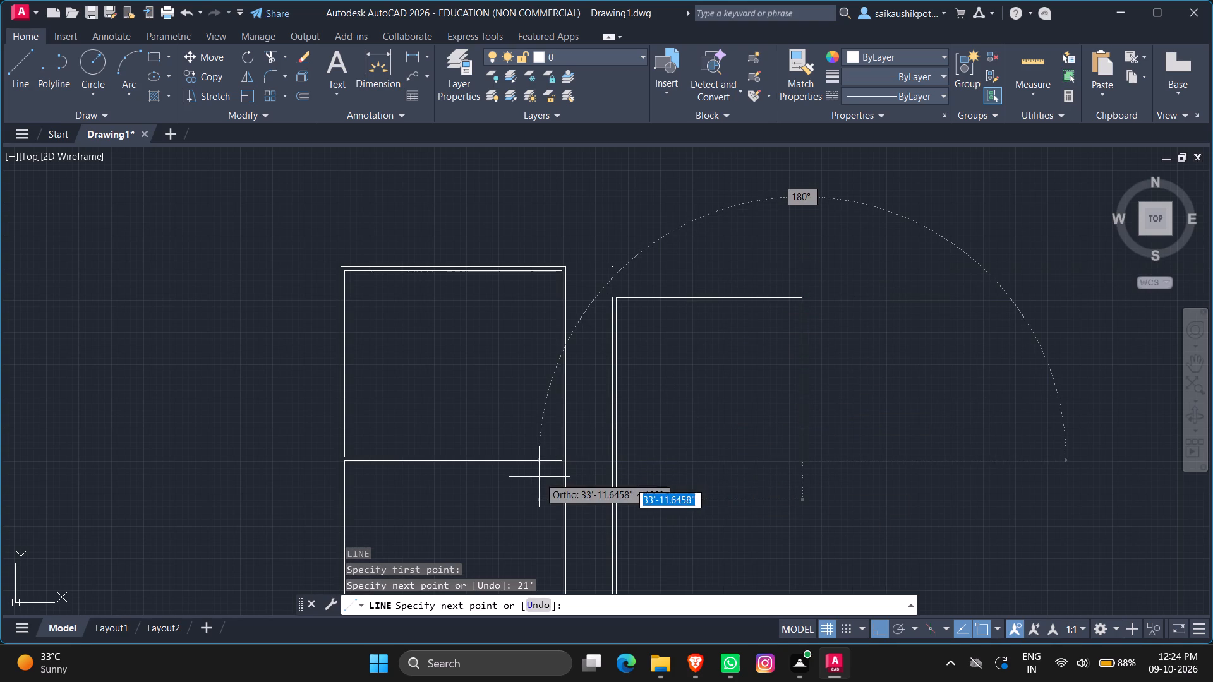
# Continue the line horizontally from the 21' line's lower end to the outer line of the adjoining area's left wall.
pyautogui.scroll(-1, 612, 464)
pyautogui.scroll(4, 612, 464)
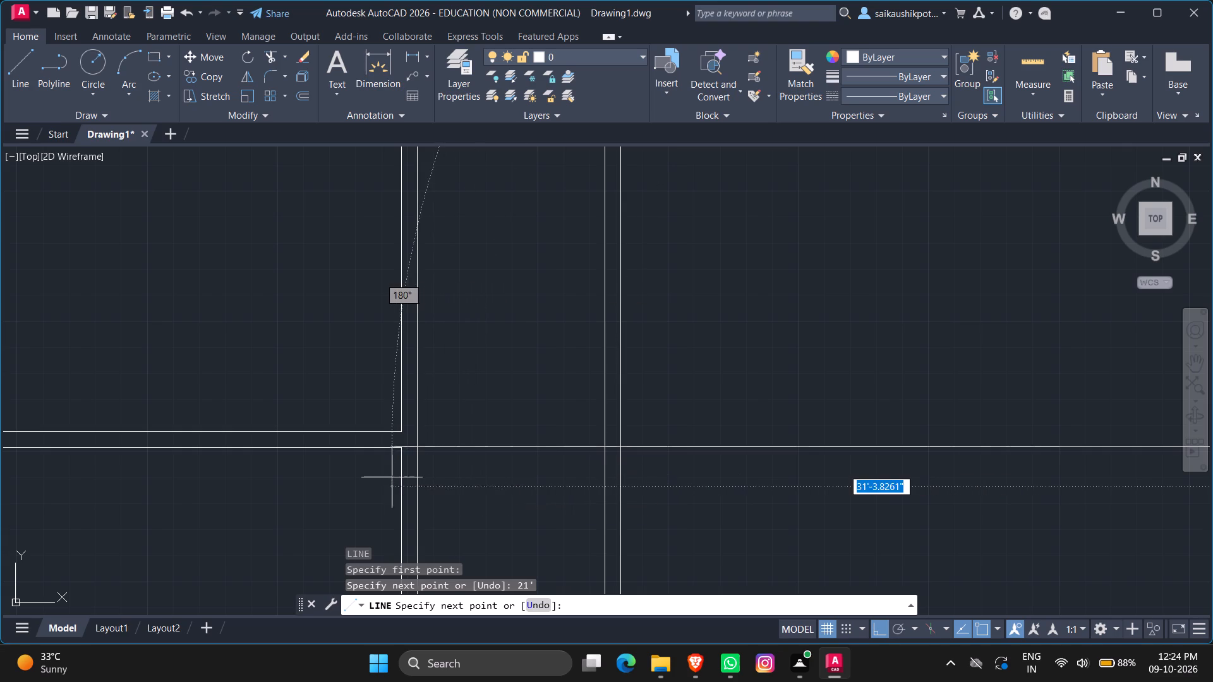
pyautogui.click(601, 448)
pyautogui.press('Escape')
# Offset the adjoining room's 24' top line 6" upward to form the top wall.
pyautogui.scroll(-4, 604, 472)
pyautogui.scroll(3, 675, 474)
pyautogui.scroll(-1, 675, 474)
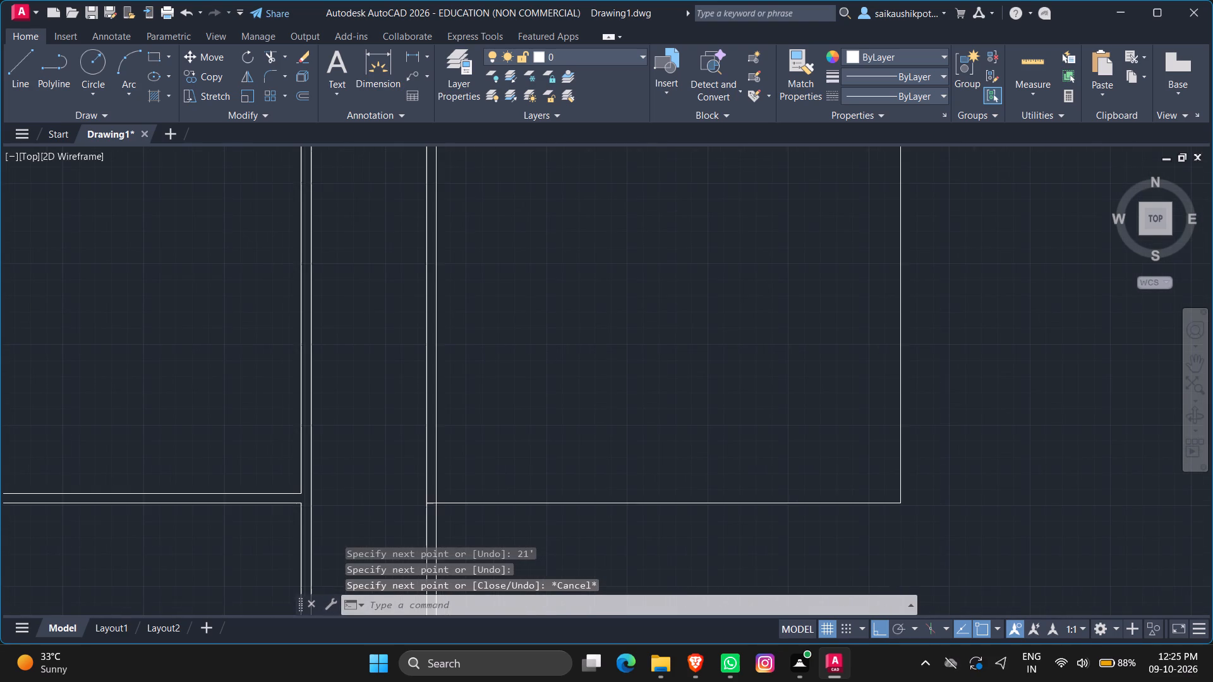
pyautogui.press('o')
pyautogui.press('Return')
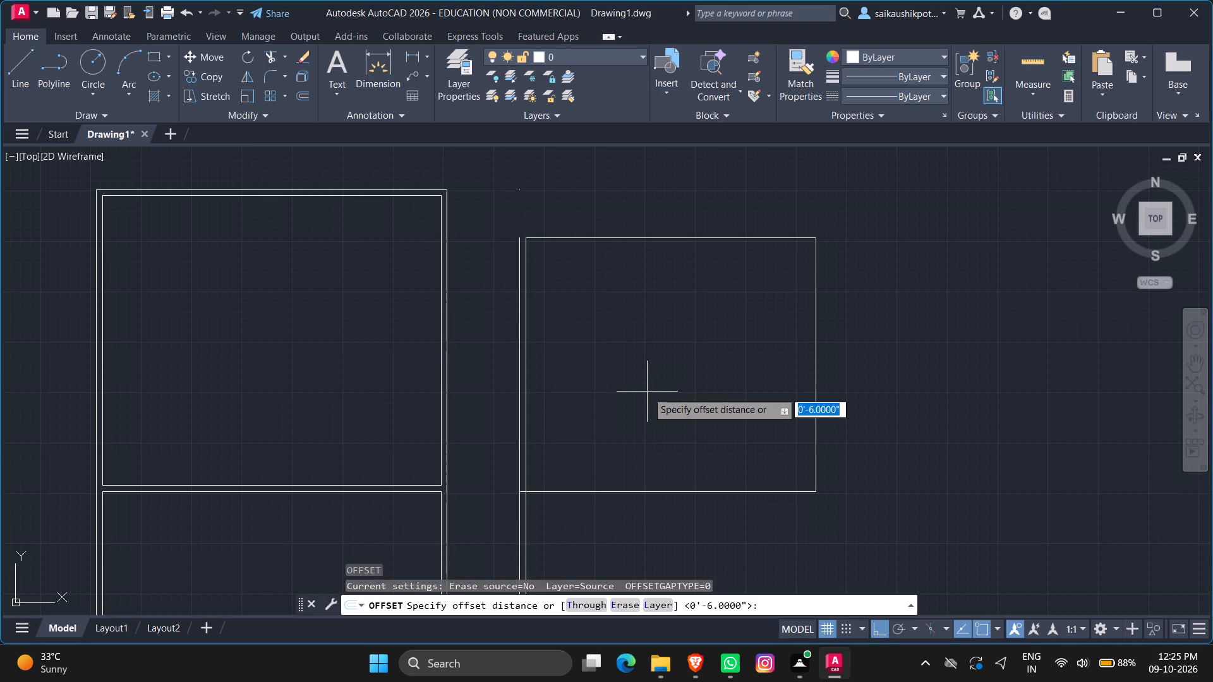
pyautogui.write('6"')
pyautogui.press('Return')
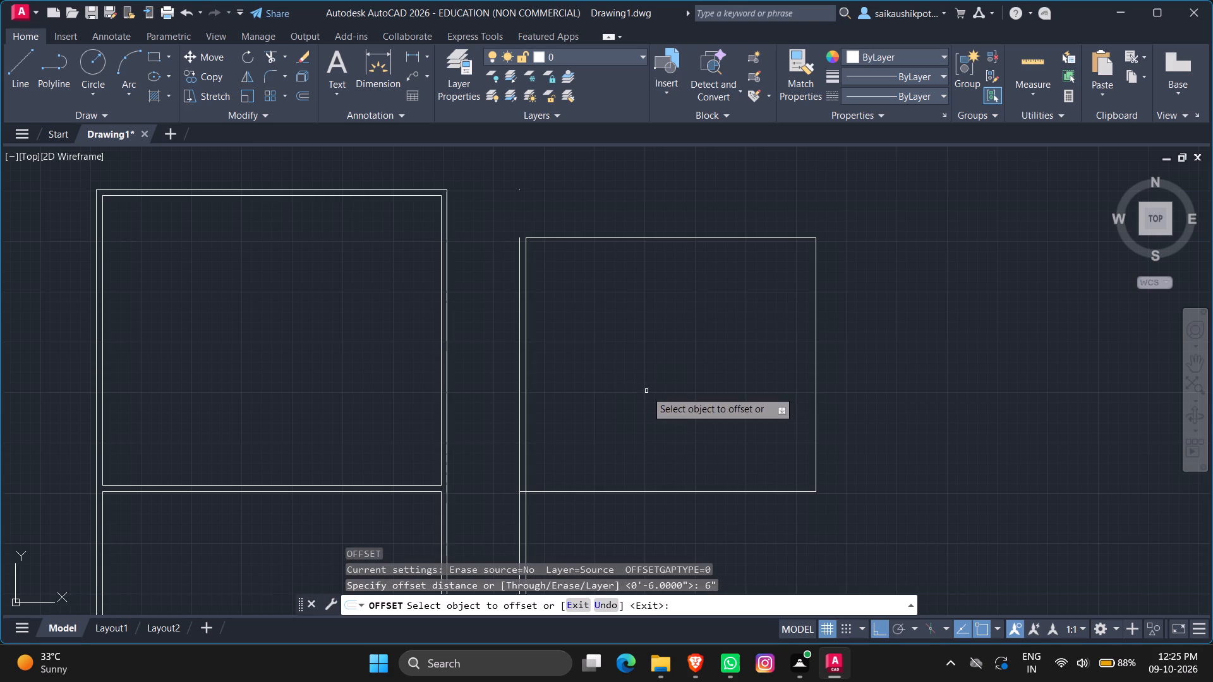
pyautogui.click(647, 236)
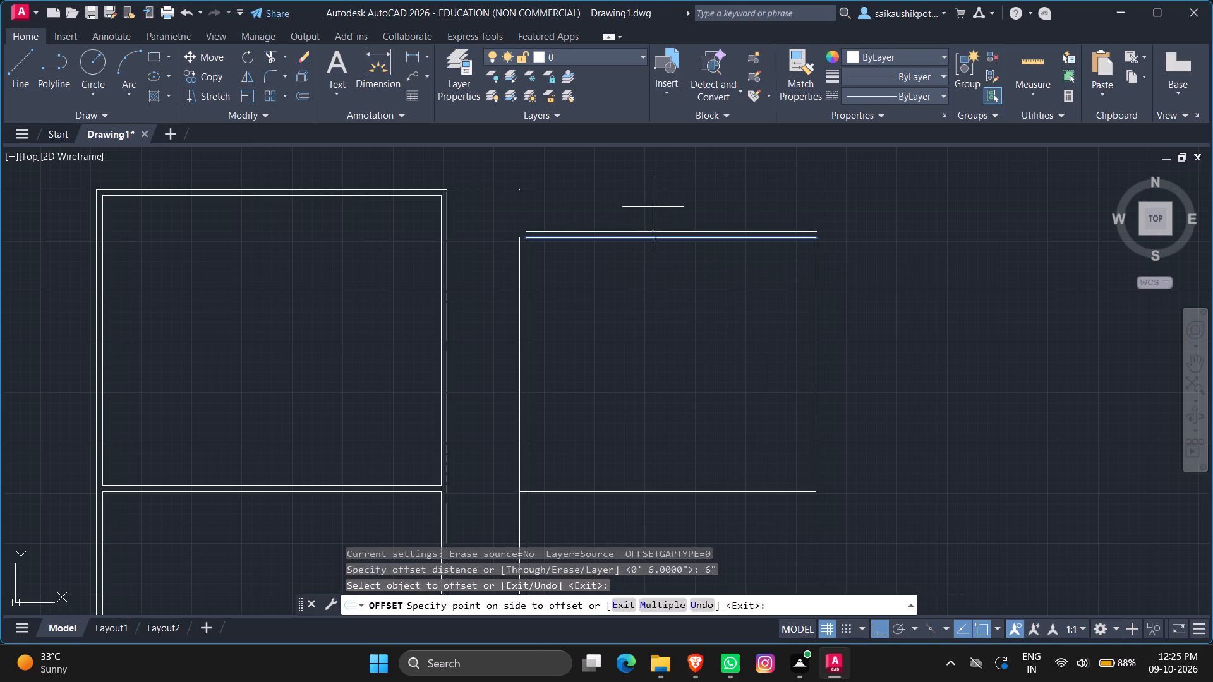
pyautogui.click(653, 207)
pyautogui.press('Escape')
pyautogui.press('Escape')
# Fillet the left wall's outer line with the top wall's outer line into a square corner.
pyautogui.write('FILLET')
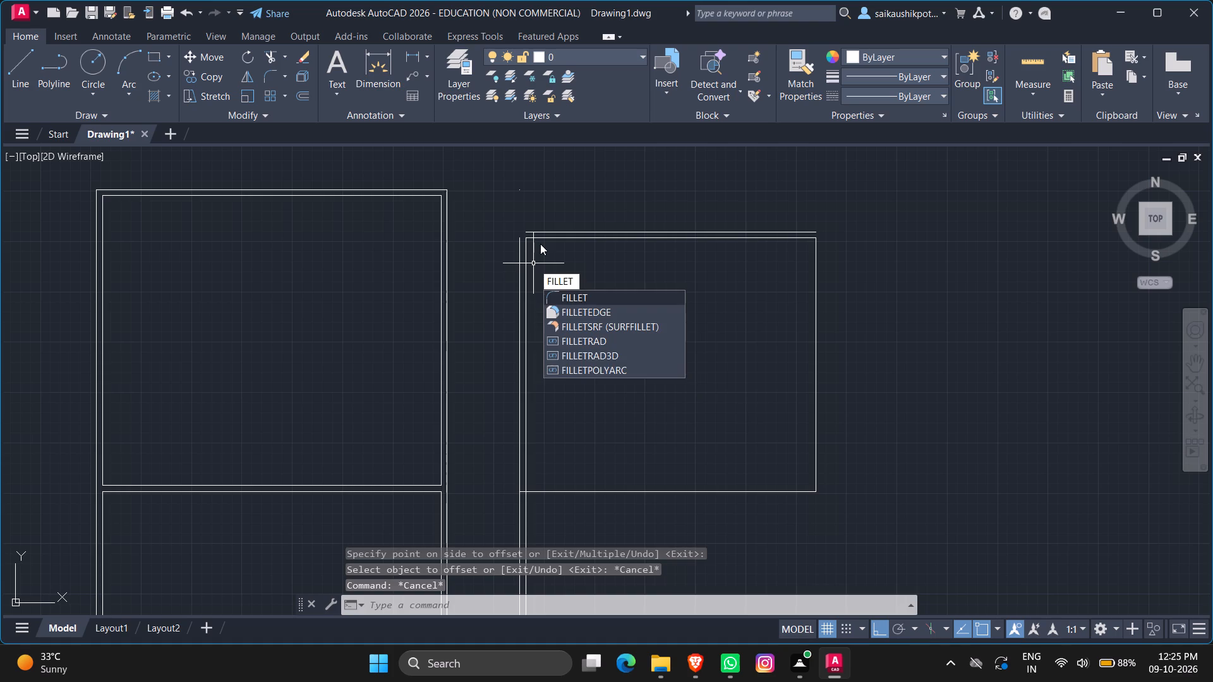
pyautogui.press('Return')
pyautogui.scroll(4, 518, 230)
pyautogui.click(512, 280)
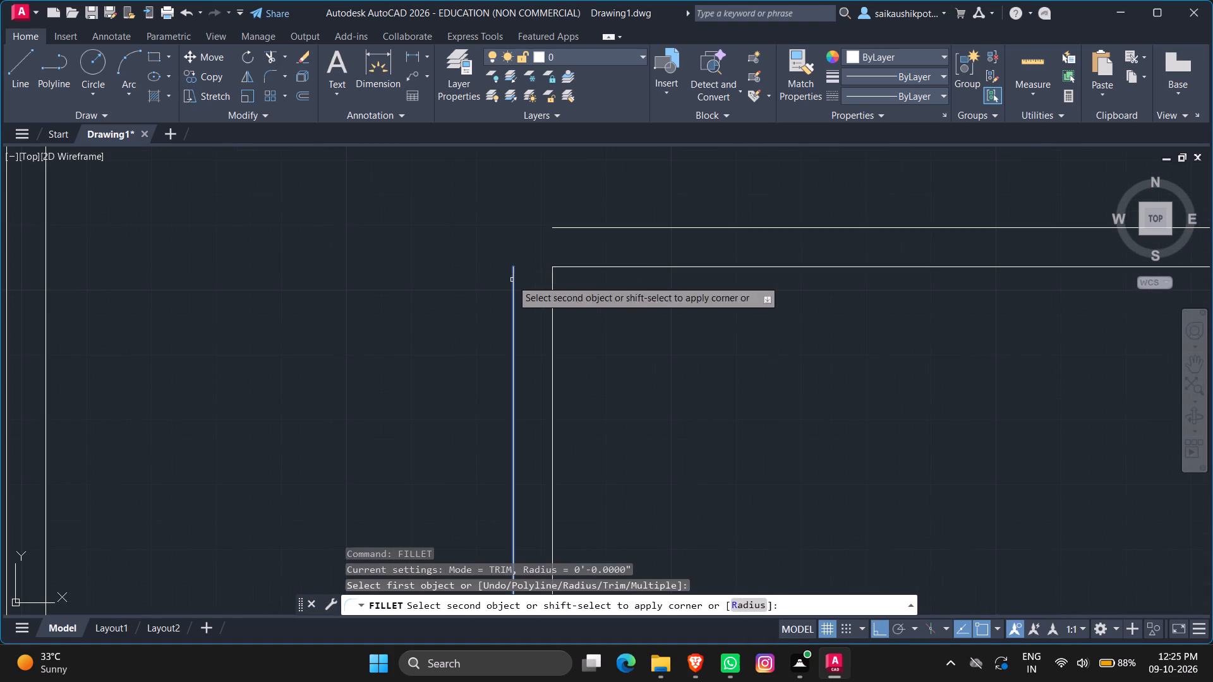
pyautogui.click(558, 225)
pyautogui.click(555, 227)
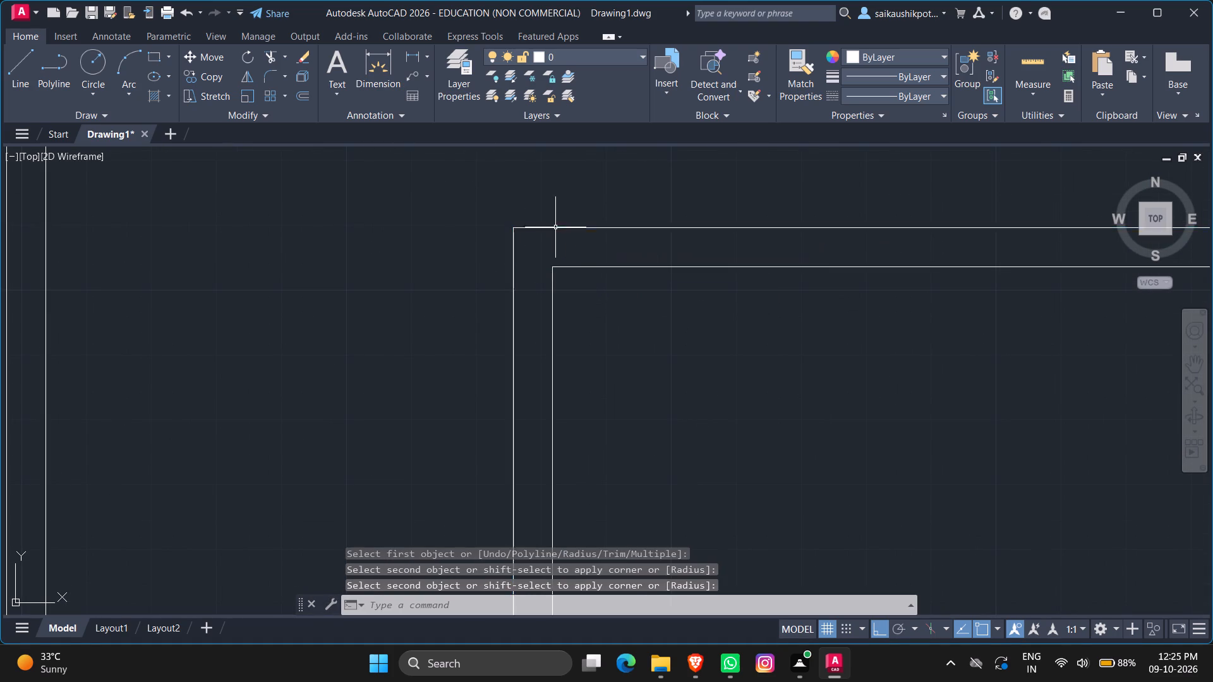
# Quick-measure the width and height of the new adjoining room.
pyautogui.scroll(-3, 504, 292)
pyautogui.scroll(-1, 620, 352)
pyautogui.scroll(-1, 787, 358)
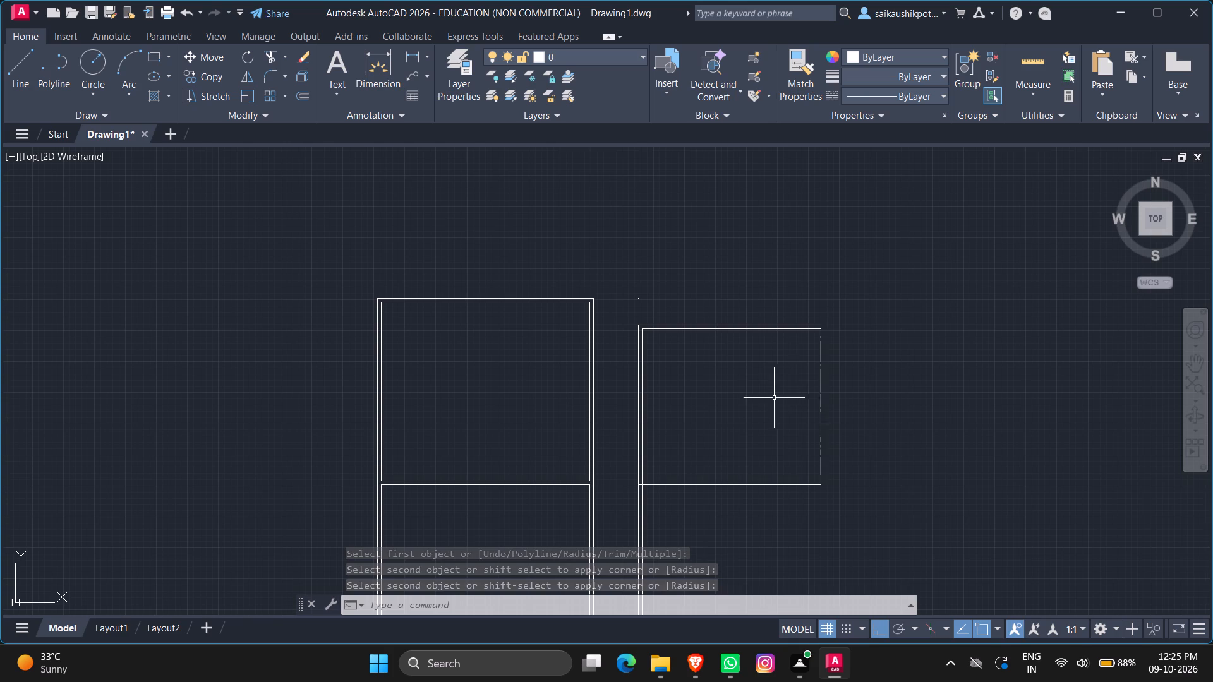
pyautogui.press('Escape')
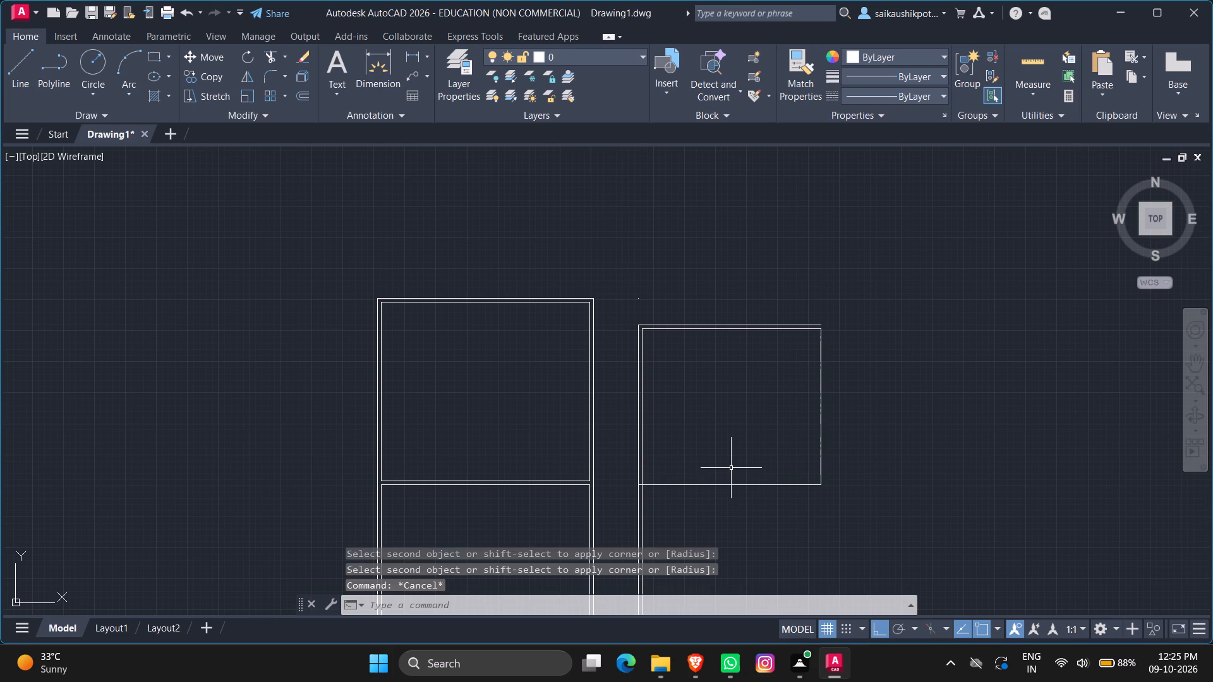
pyautogui.click(1042, 66)
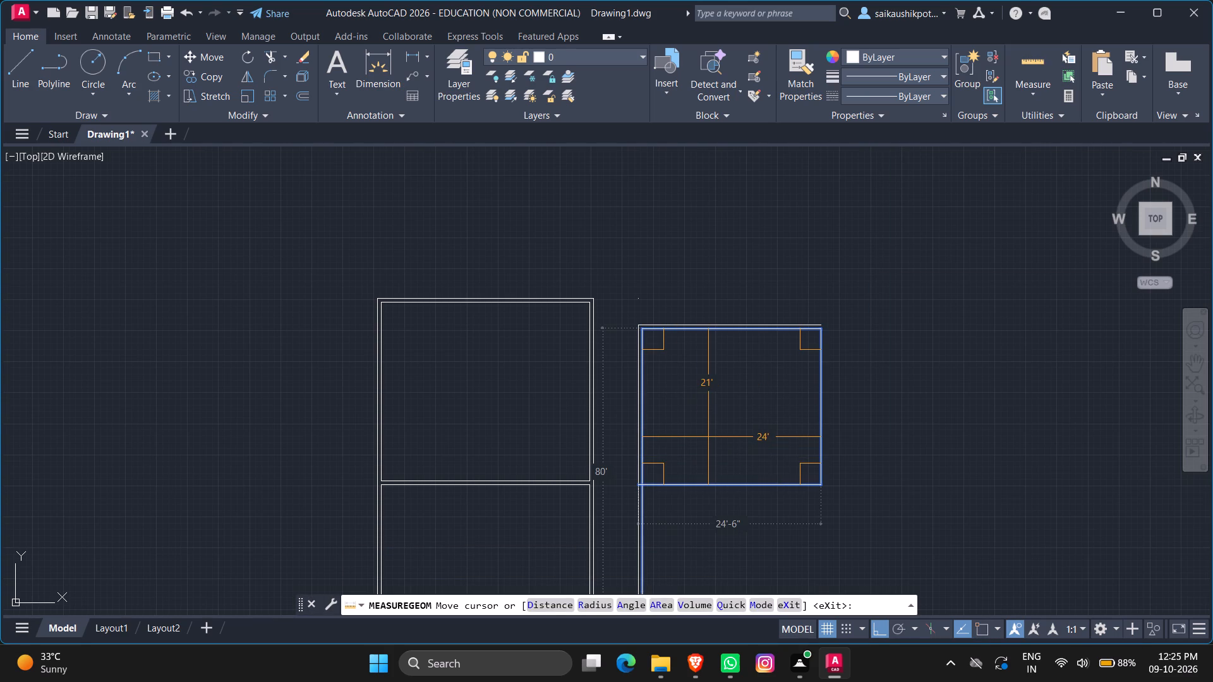
pyautogui.press('Escape')
# Offset the adjoining room's 21' right side line 6" outward to form its right wall.
pyautogui.press('o')
pyautogui.press('Return')
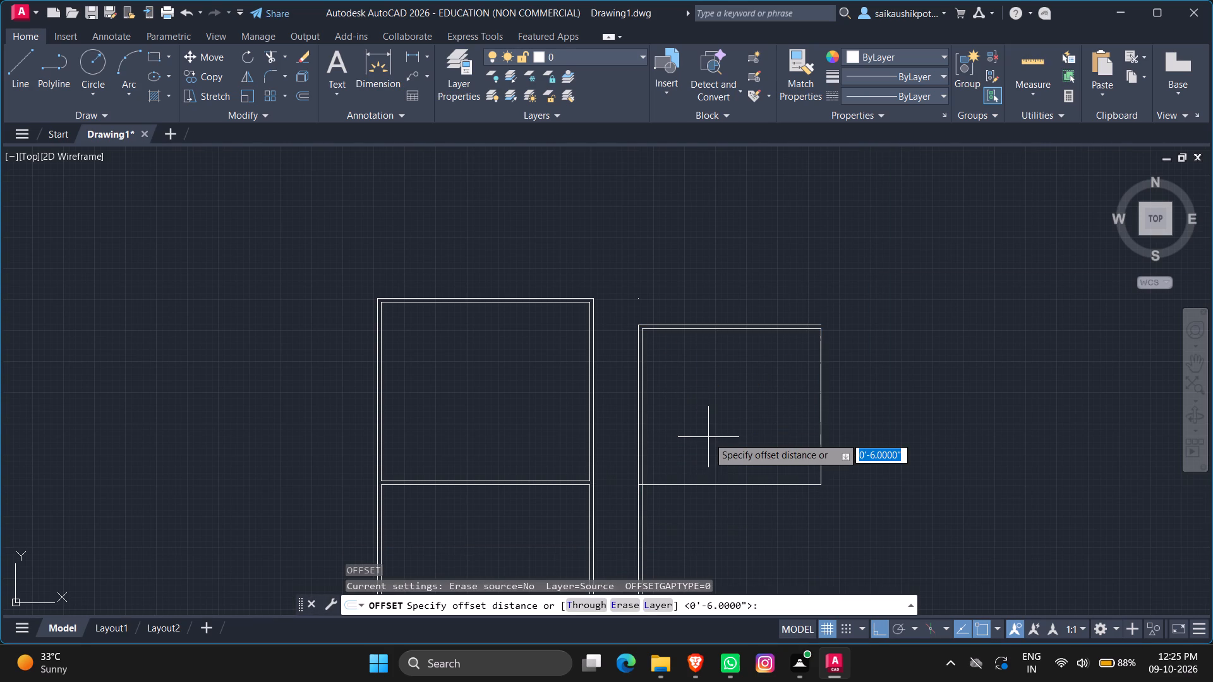
pyautogui.write('6"')
pyautogui.press('Return')
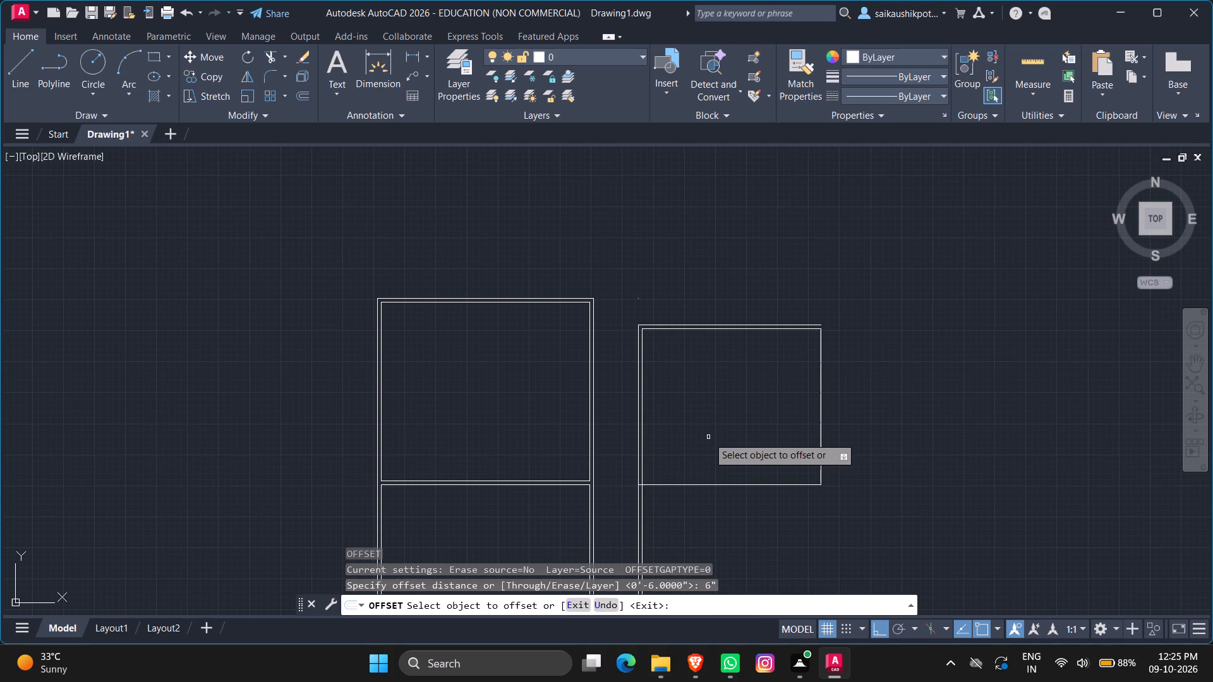
pyautogui.click(818, 427)
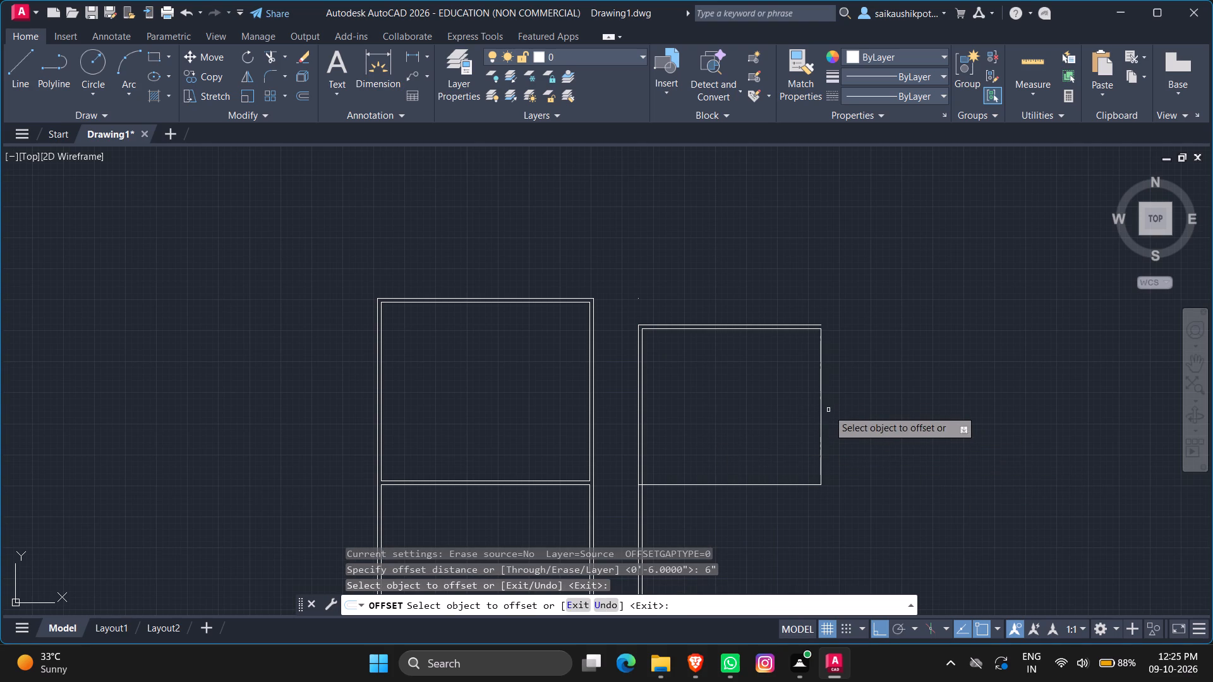
pyautogui.click(820, 407)
pyautogui.click(910, 439)
pyautogui.press('Escape')
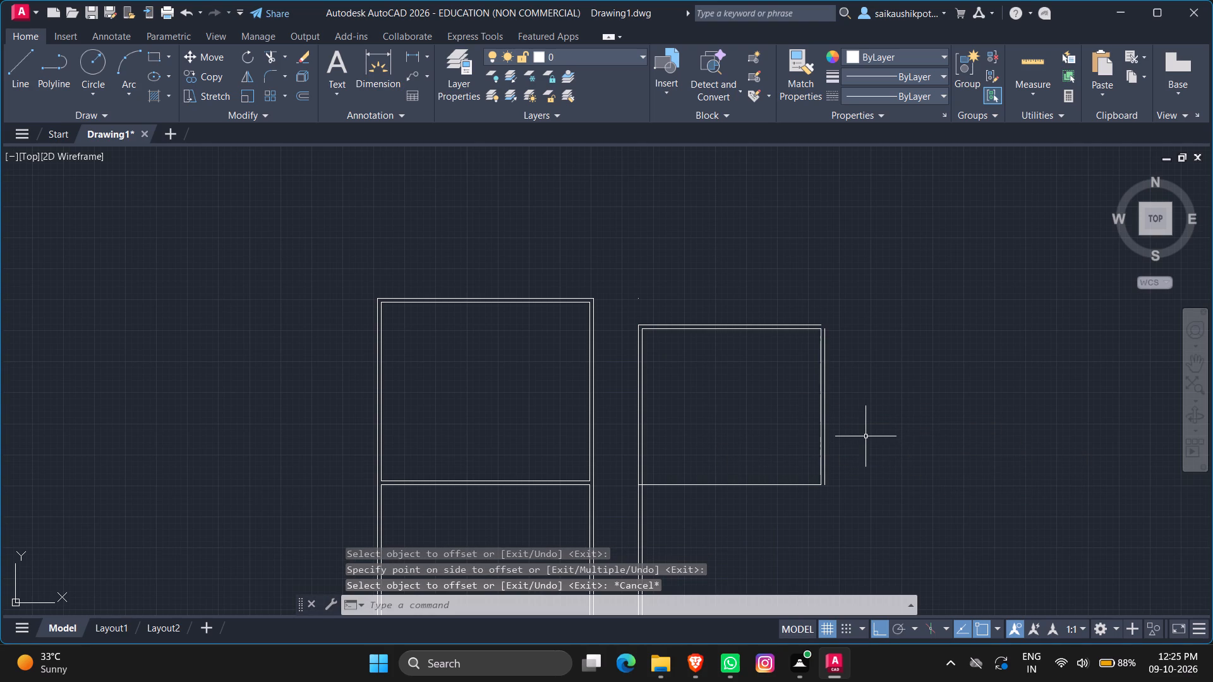
# Offset the outer line of the room's right wall 24' to the right to set the second room's width.
pyautogui.press('o')
pyautogui.press('Return')
pyautogui.write("24'")
pyautogui.press('Return')
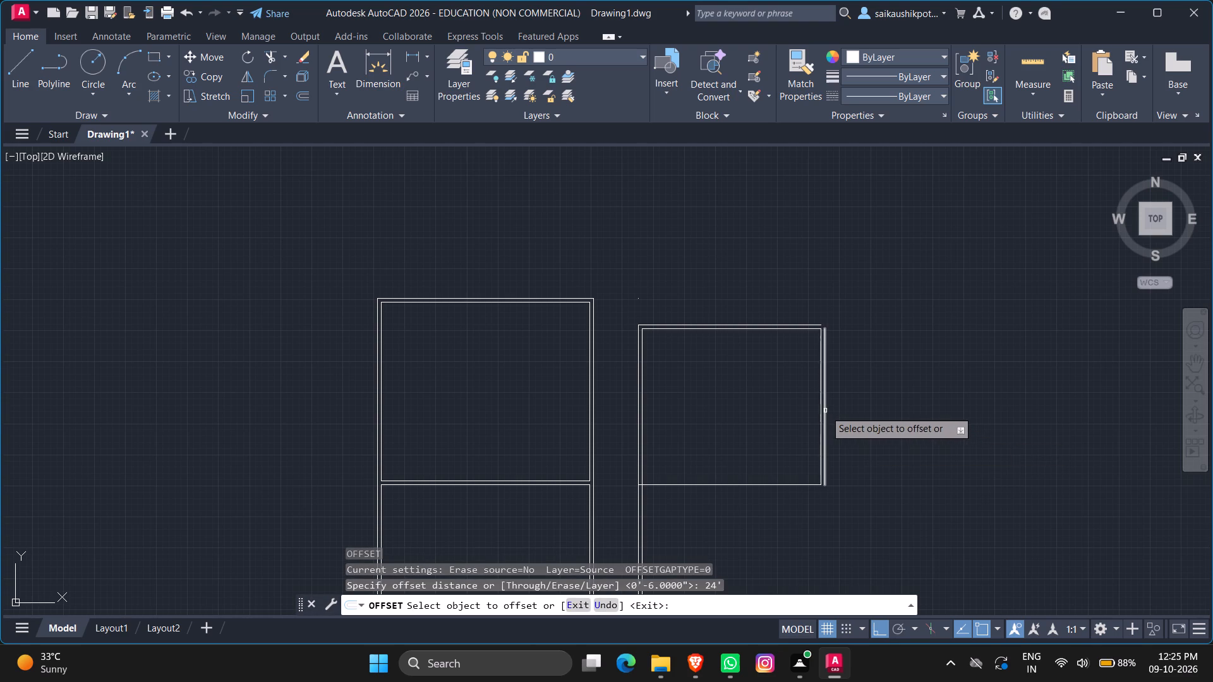
pyautogui.click(826, 411)
pyautogui.click(956, 421)
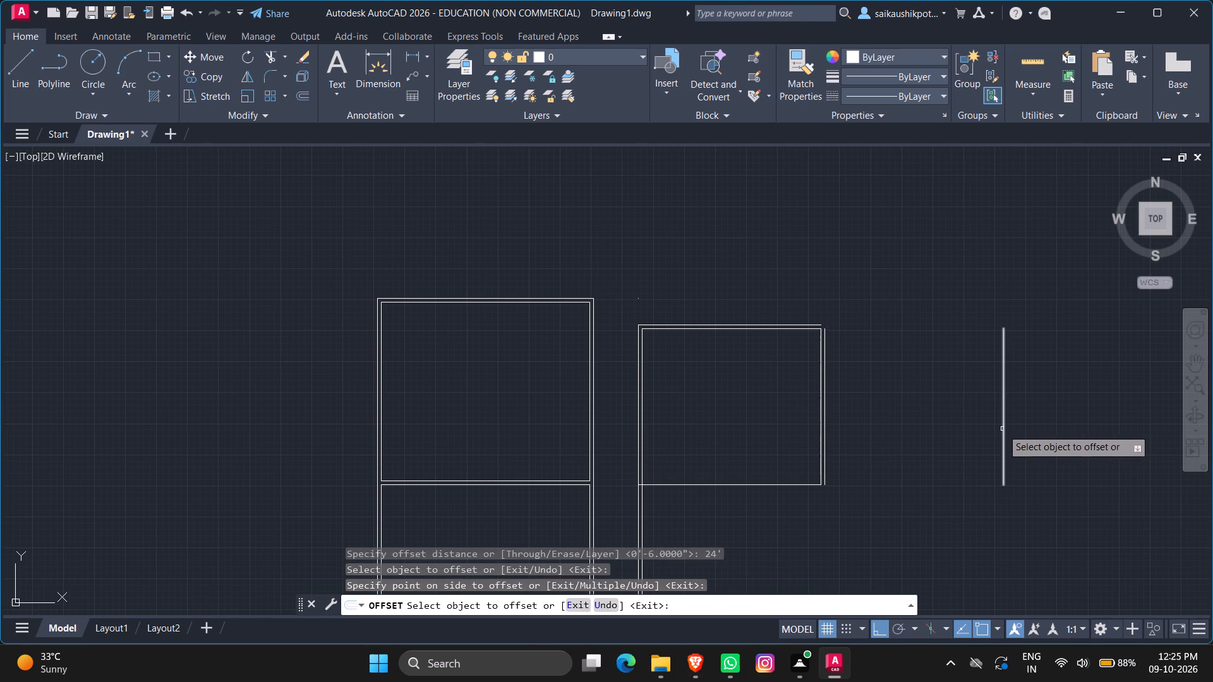
# Offset the second room's new side line 6" to the right to form its wall.
pyautogui.click(1002, 429)
pyautogui.write('6"')
pyautogui.press('Return')
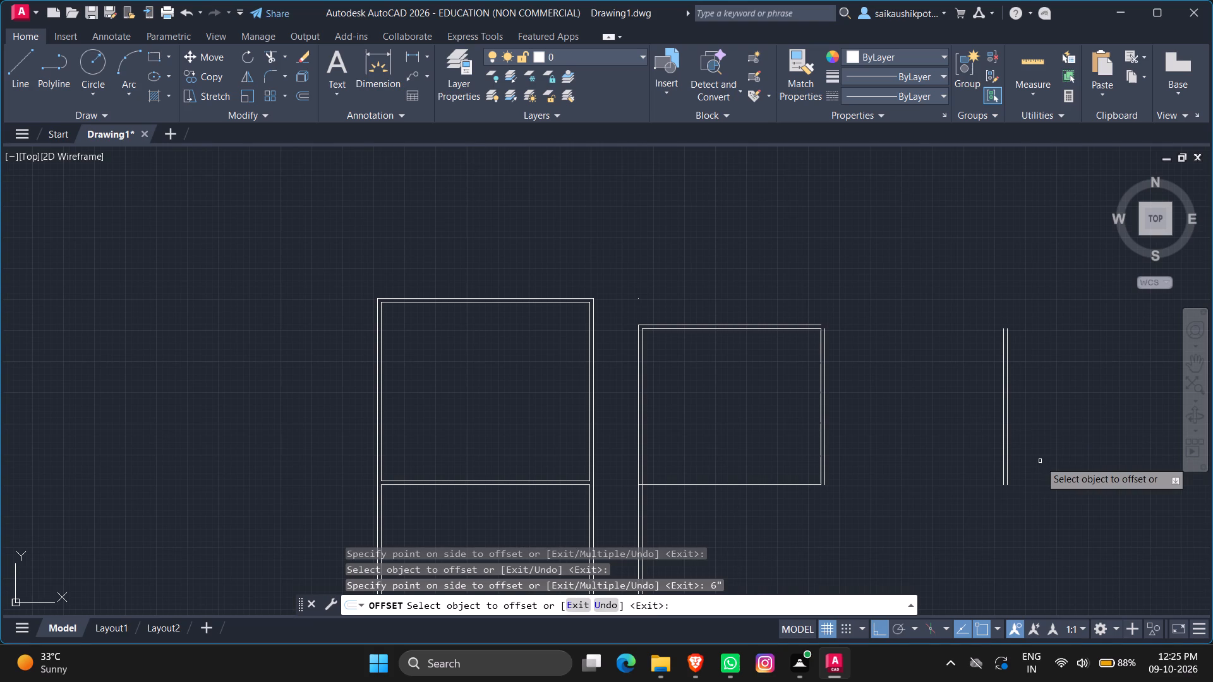
pyautogui.scroll(-1, 638, 323)
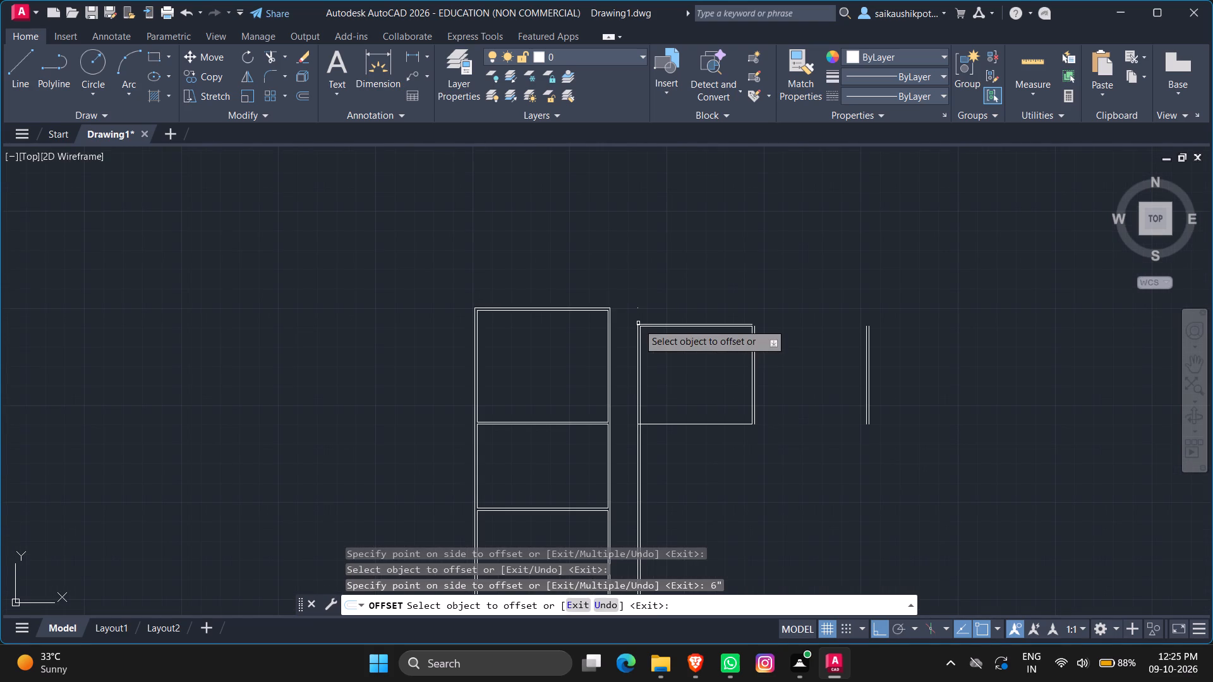
pyautogui.scroll(-1, 724, 346)
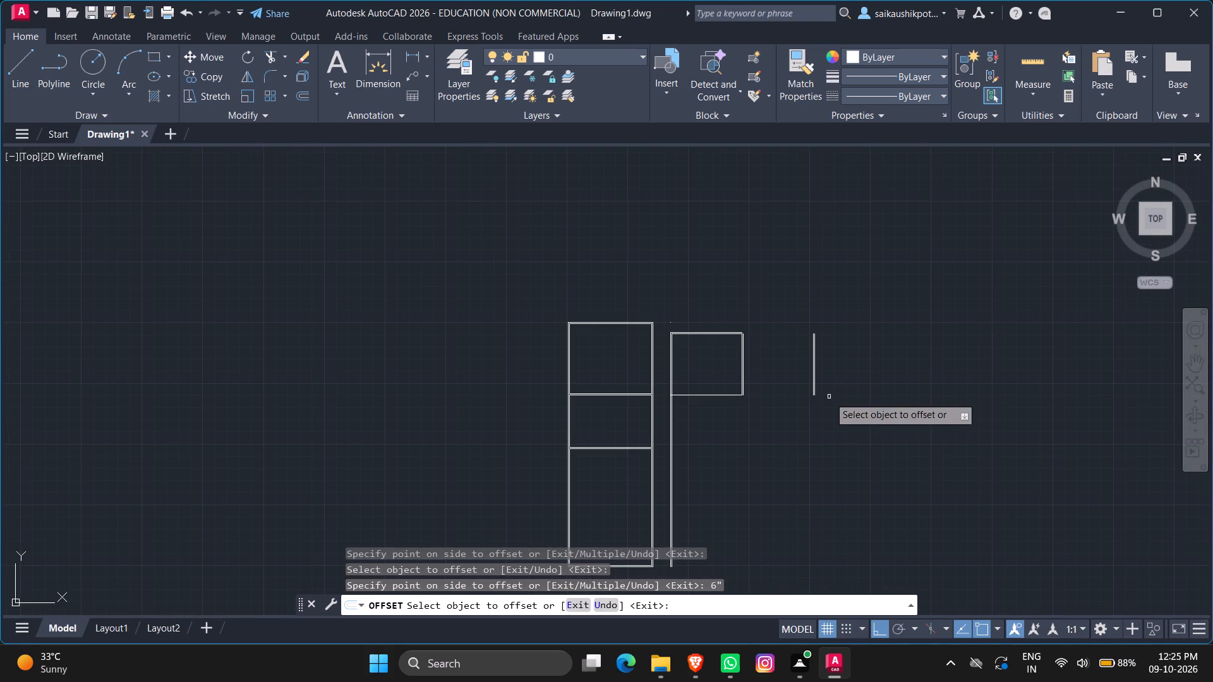
pyautogui.press('Escape')
pyautogui.press('Escape')
# Offset the outer line of the second room's right wall 24' to the right for a third room.
pyautogui.scroll(3, 812, 369)
pyautogui.scroll(-2, 795, 372)
pyautogui.press('o')
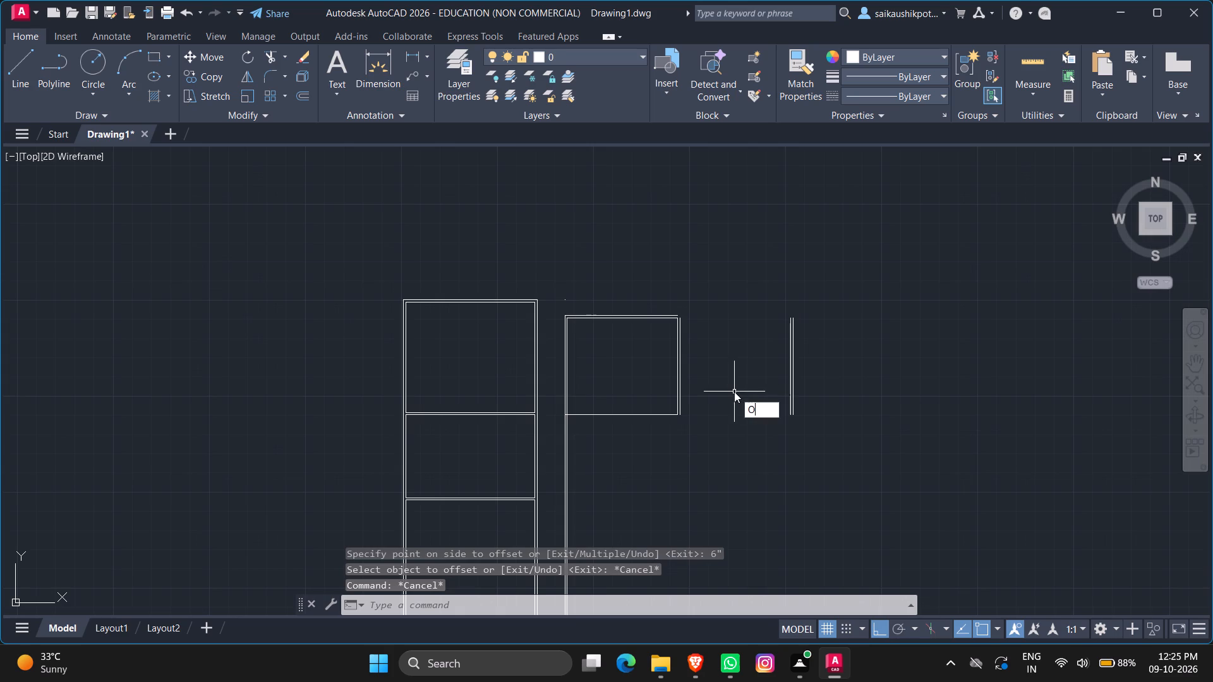
pyautogui.press('Return')
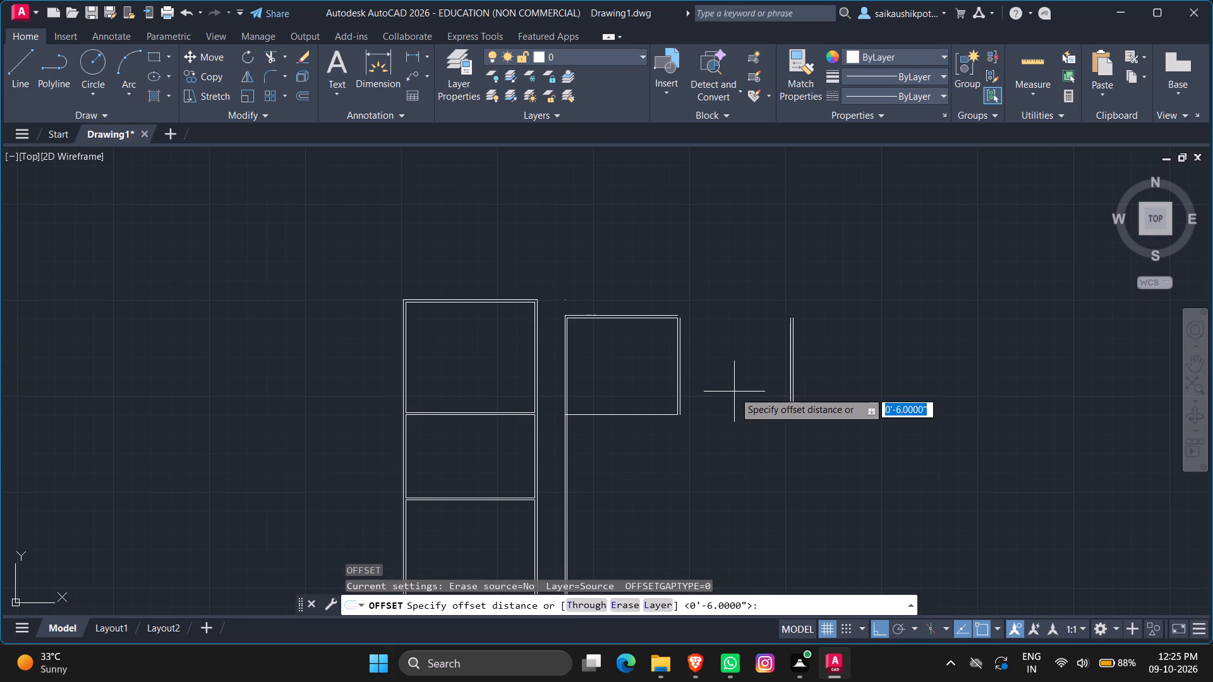
pyautogui.write("24'")
pyautogui.press('Return')
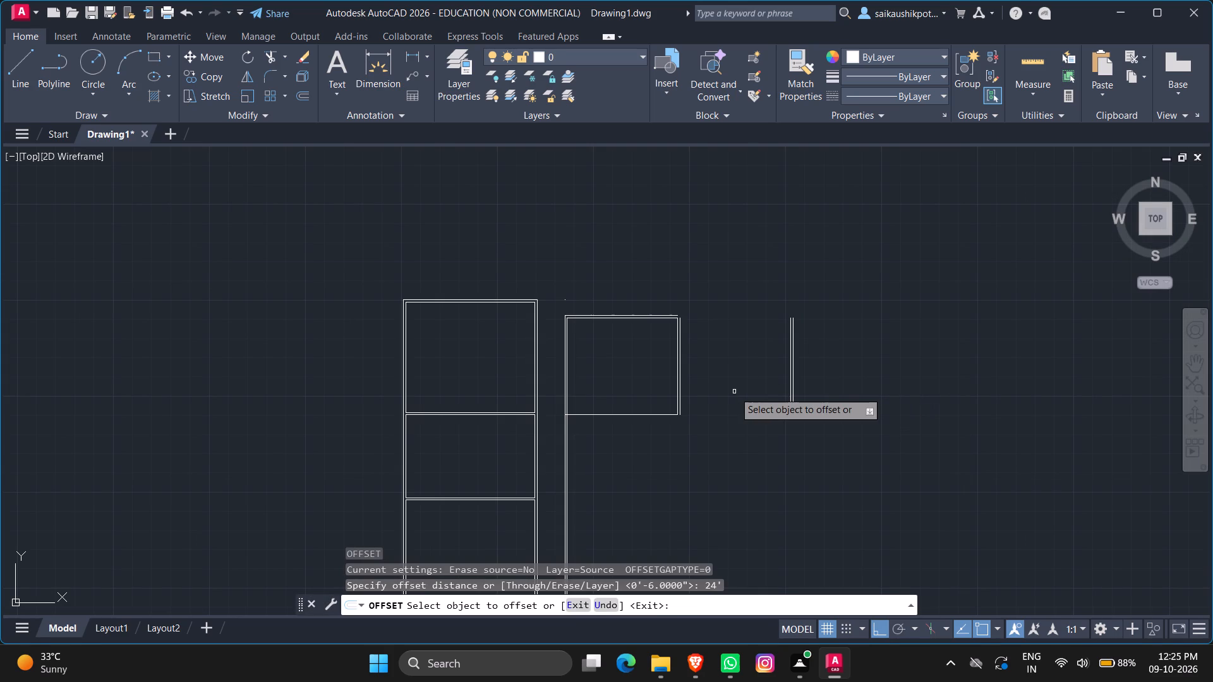
pyautogui.scroll(2, 820, 359)
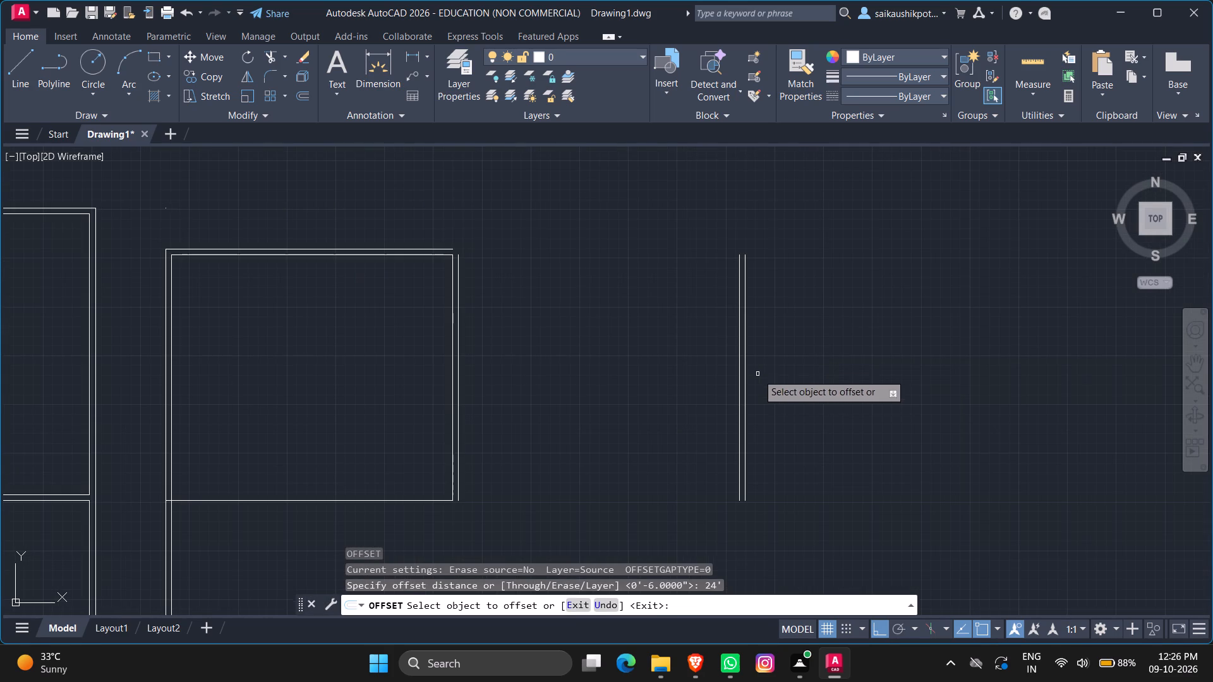
pyautogui.click(746, 367)
pyautogui.click(991, 436)
# Offset the third room's new side line 6" to the right to form its wall.
pyautogui.scroll(-2, 950, 438)
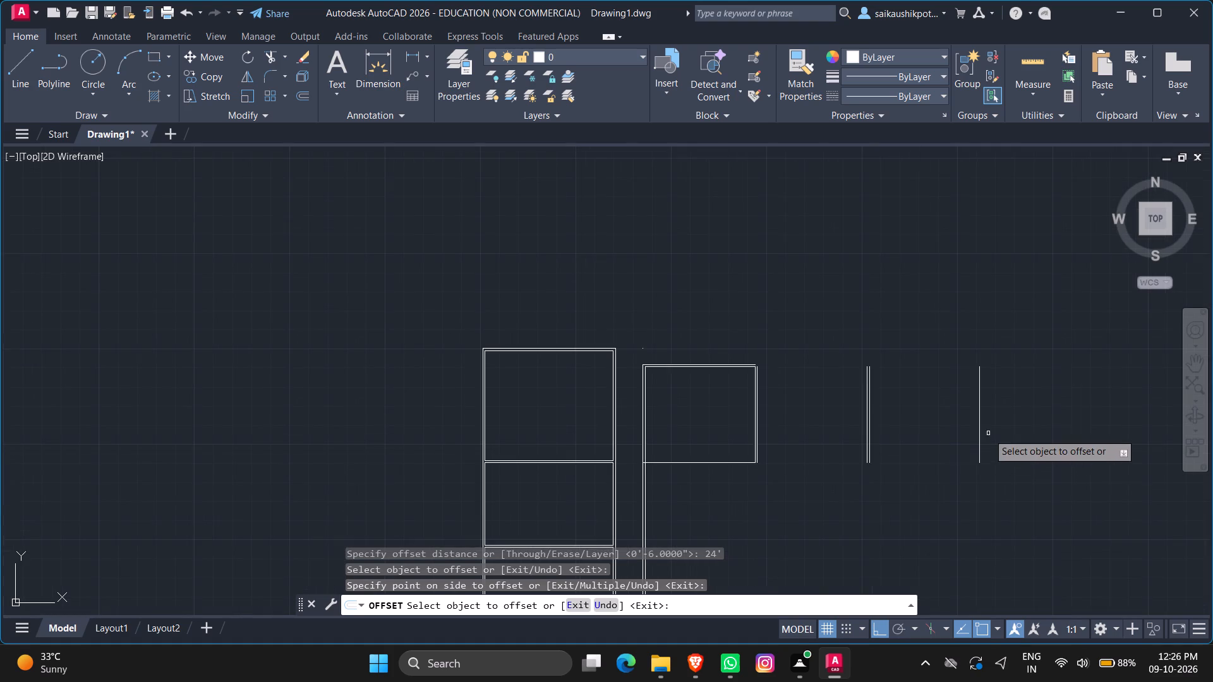
pyautogui.scroll(1, 988, 433)
pyautogui.click(974, 425)
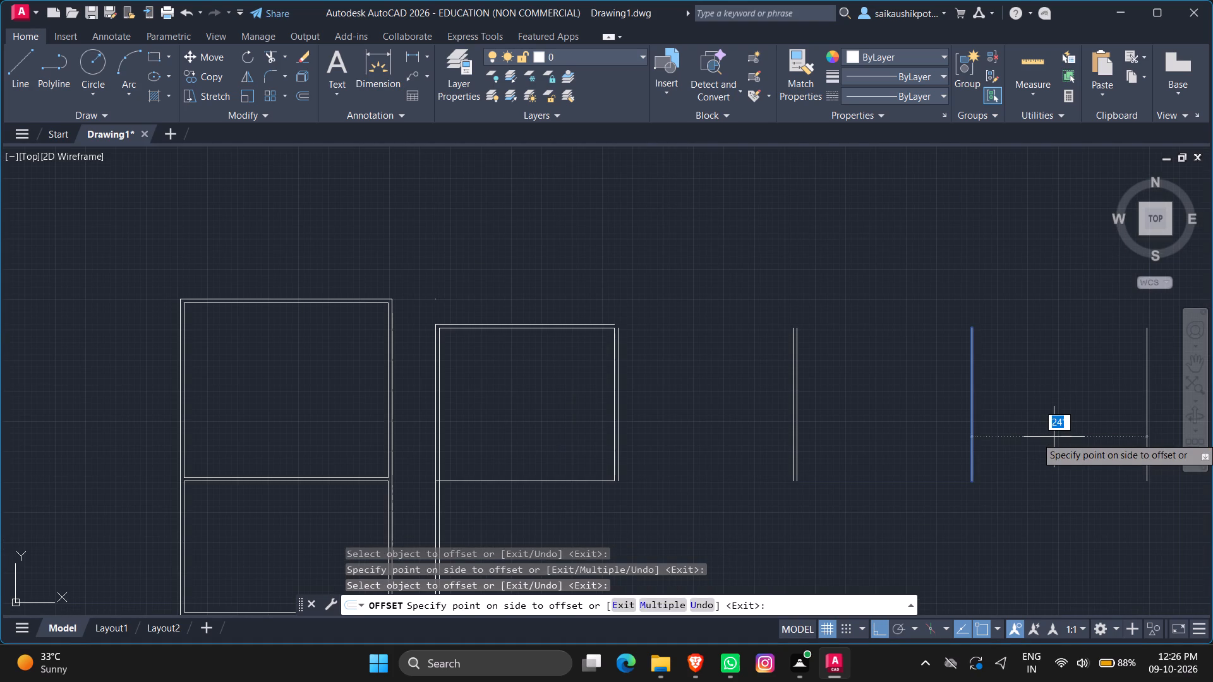
pyautogui.press('6')
pyautogui.hotkey('shift', '"')
pyautogui.press('Return')
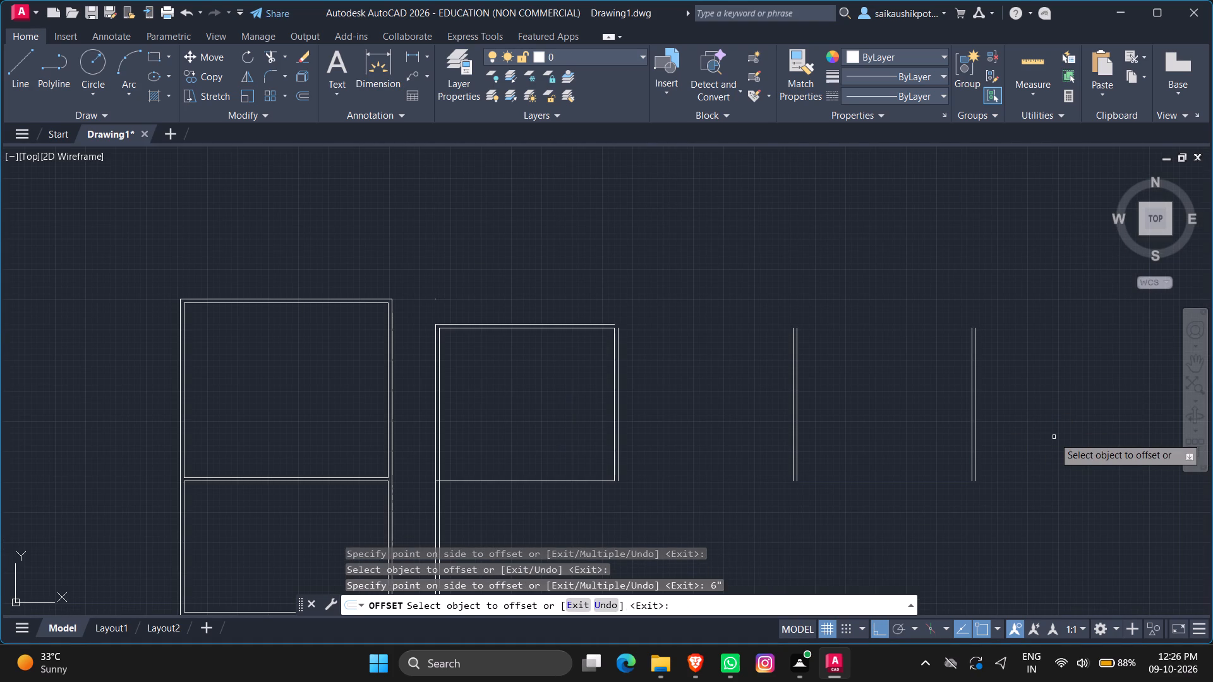
# Offset the outer line of the third room's right wall 24' to the right for a fourth room.
pyautogui.scroll(-2, 692, 330)
pyautogui.scroll(2, 779, 343)
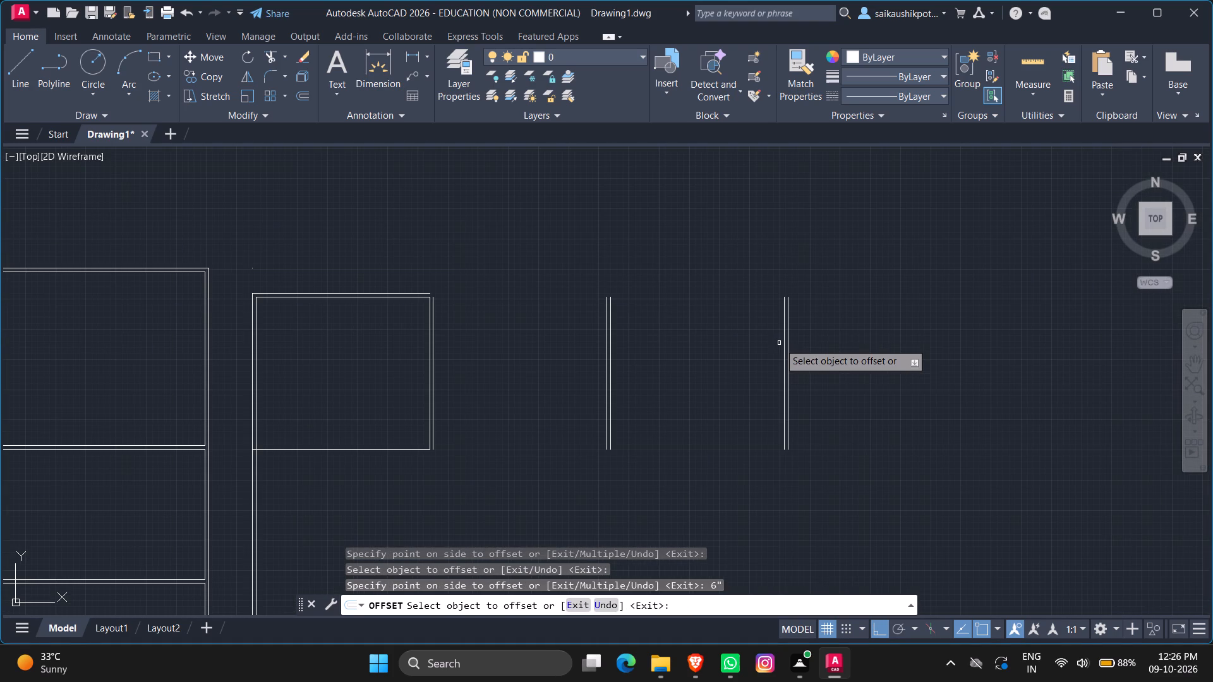
pyautogui.click(788, 354)
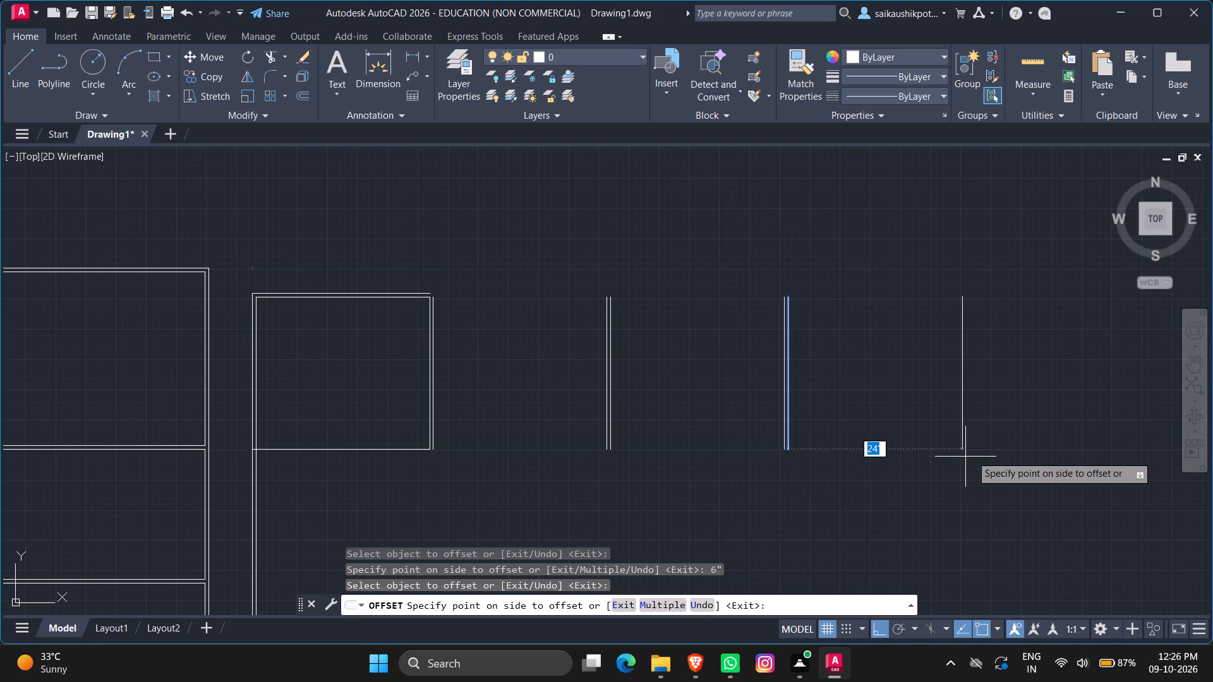
pyautogui.click(1006, 430)
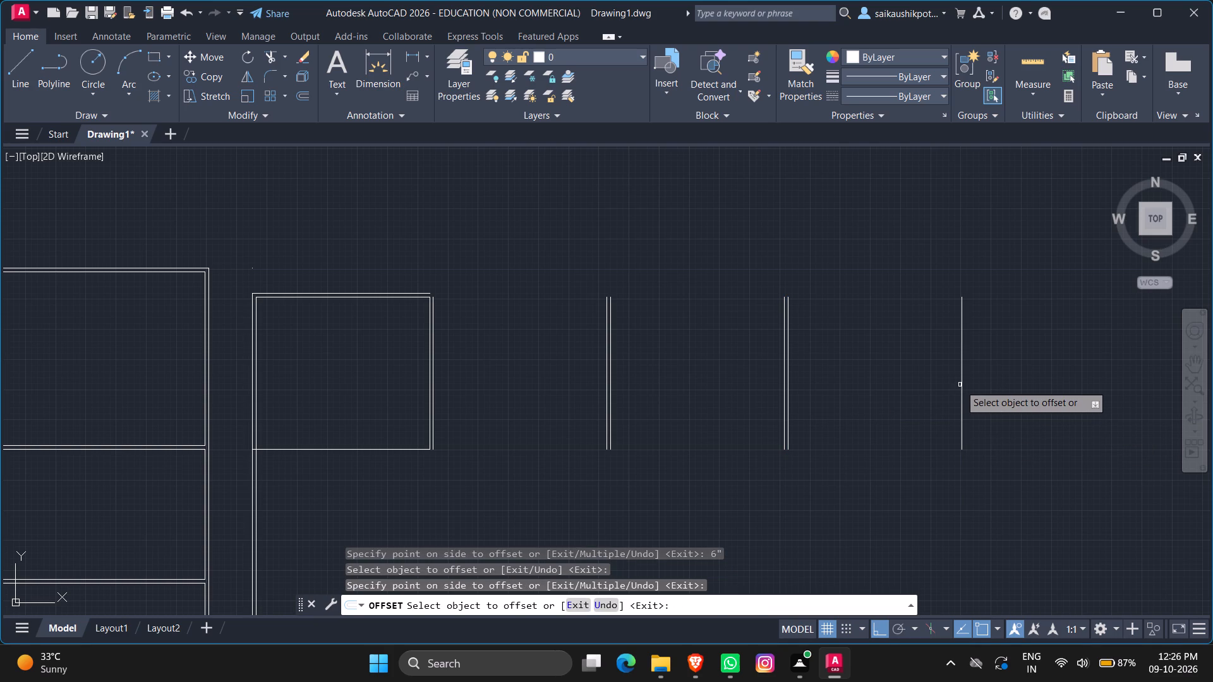
# Offset the fourth room's new side line 6" to the right to form its wall.
pyautogui.click(961, 386)
pyautogui.write('6"')
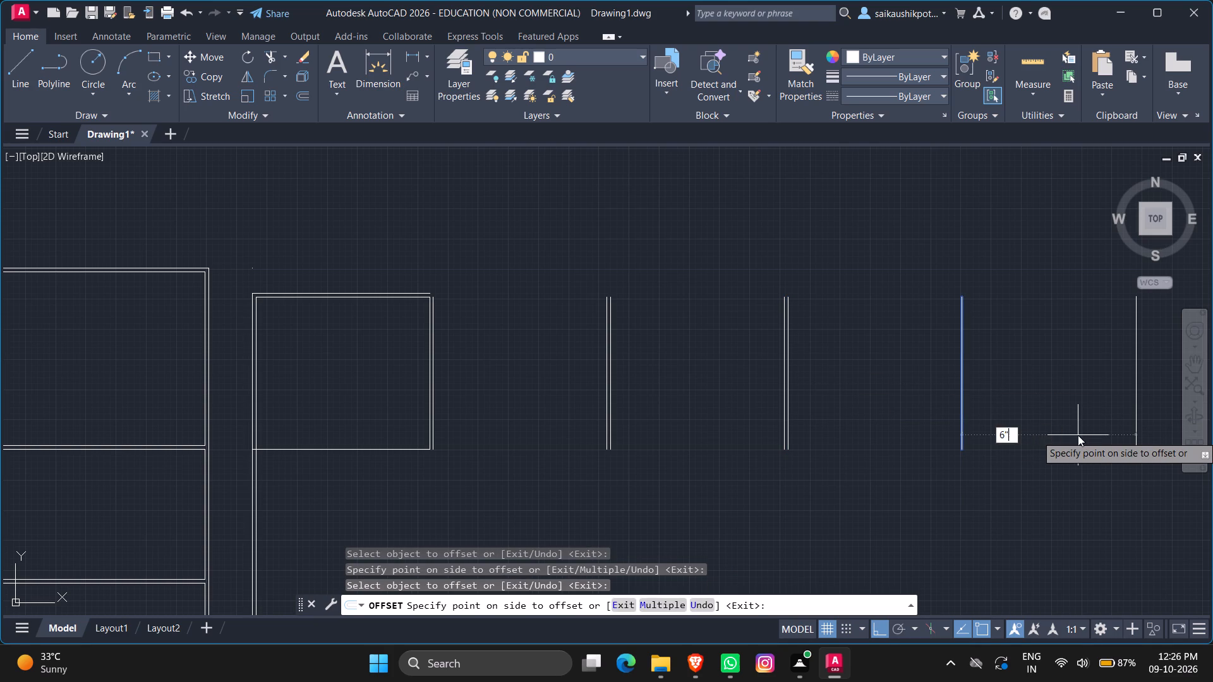
pyautogui.press('Return')
# Offset the outer line of the fourth room's right wall 24' to the right for a fifth room.
pyautogui.scroll(-1, 866, 395)
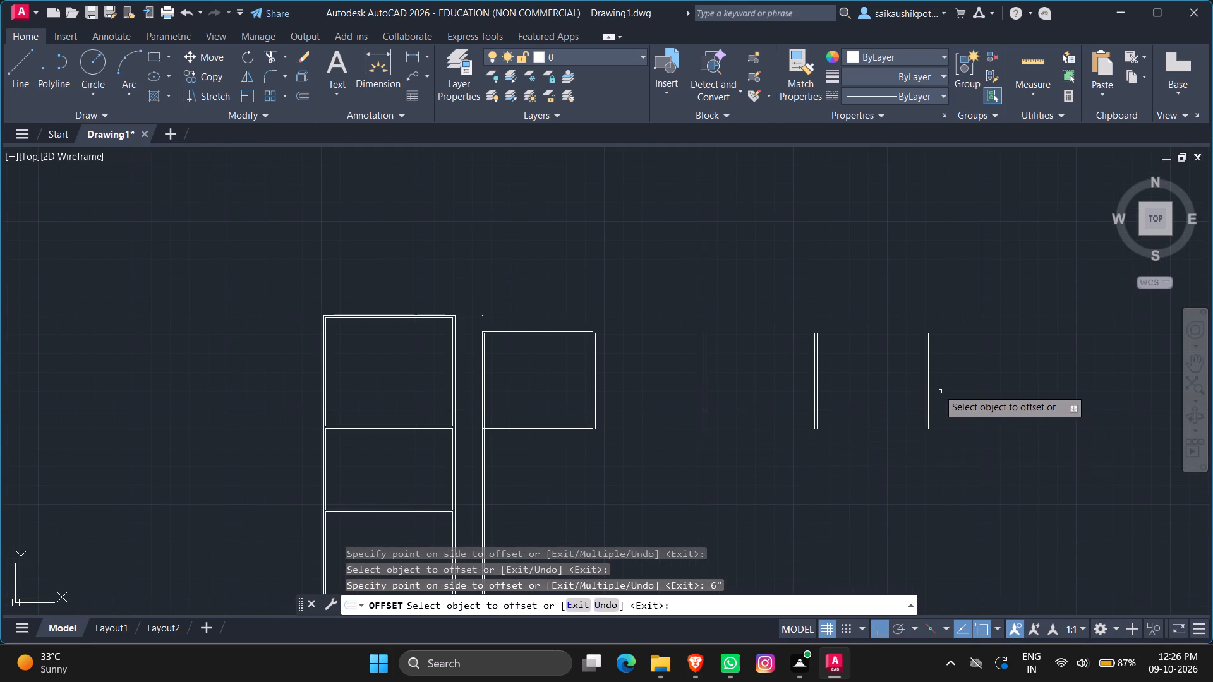
pyautogui.scroll(1, 932, 385)
pyautogui.click(924, 380)
pyautogui.click(1018, 427)
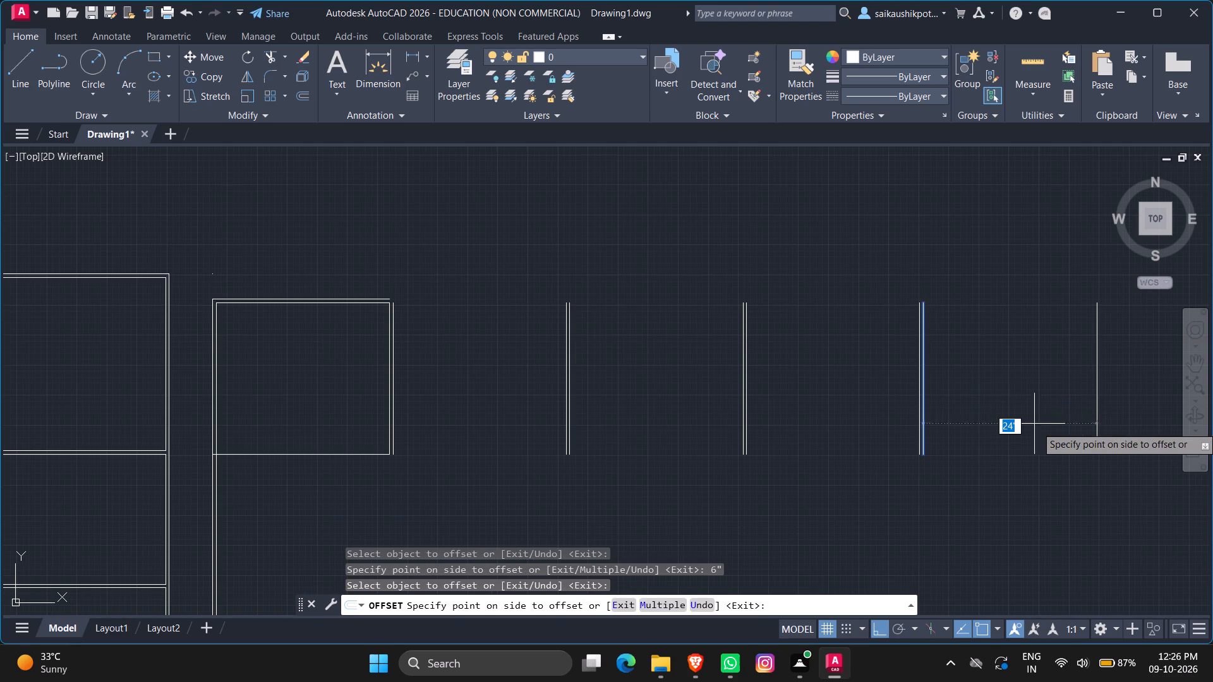
pyautogui.click(1081, 422)
pyautogui.click(1099, 413)
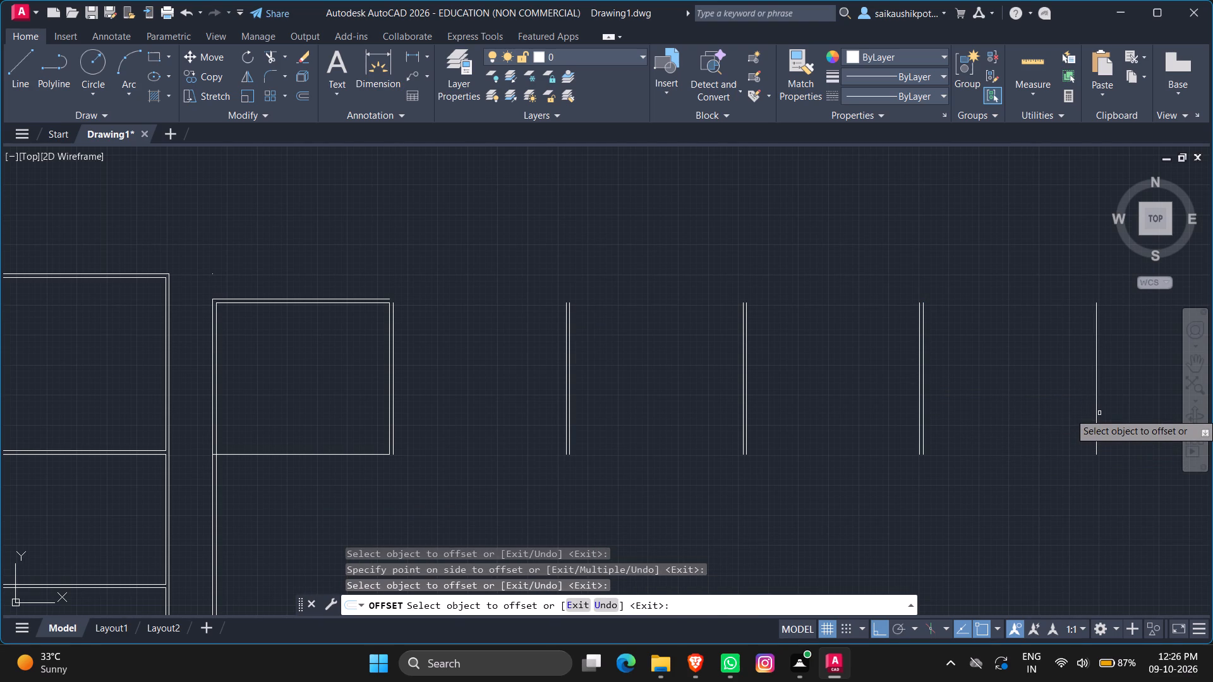
# Offset the fifth room's new side line 6" to the right to form its wall, and end the Offset command.
pyautogui.click(1097, 412)
pyautogui.scroll(-3, 833, 472)
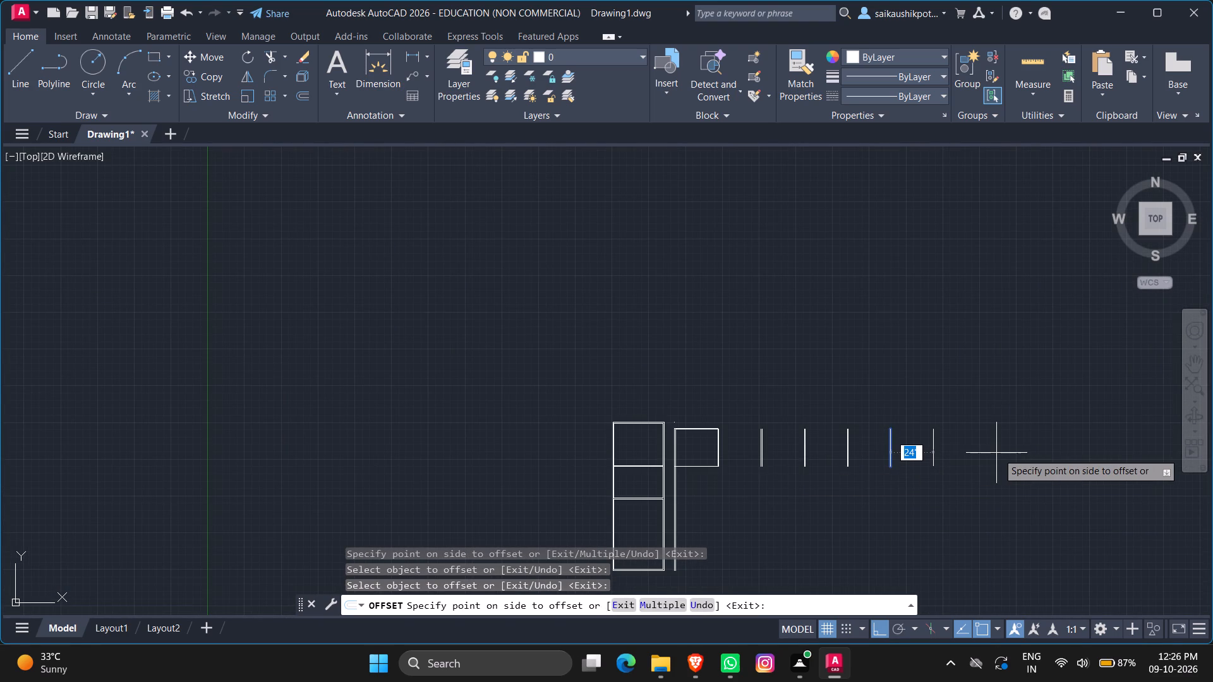
pyautogui.write('6"')
pyautogui.press('Return')
pyautogui.press('Escape')
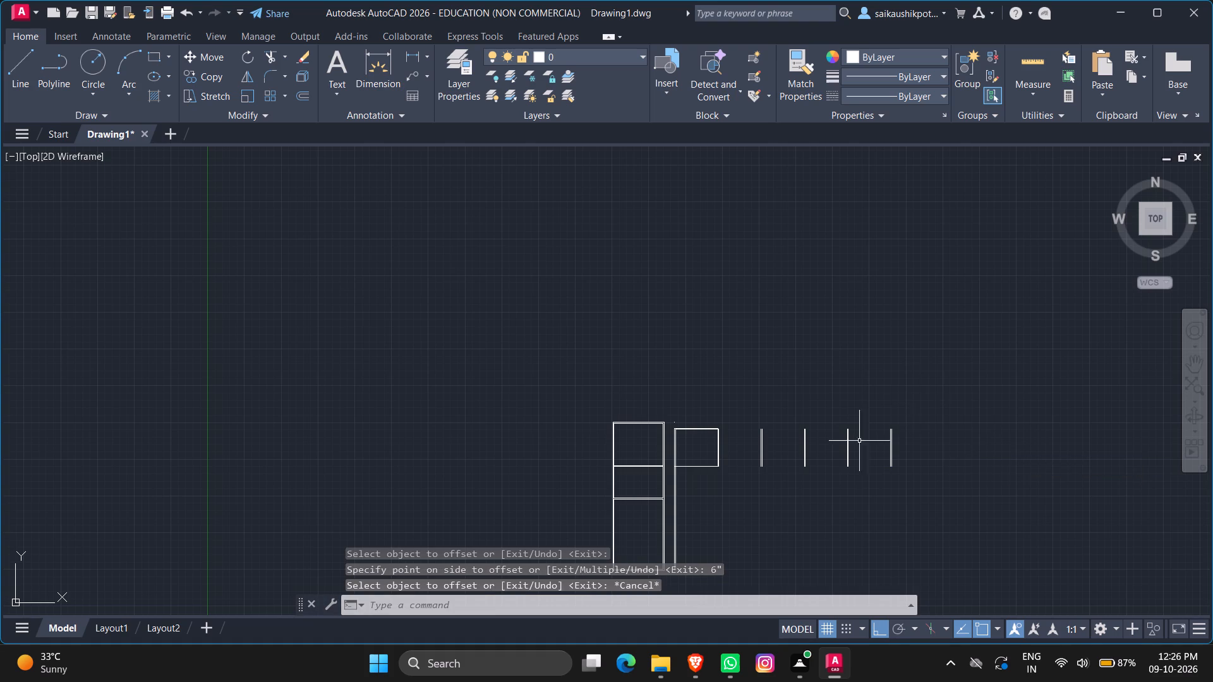
# Draw the second room's inner top line between the upper ends of its two side walls' inner lines.
pyautogui.scroll(3, 720, 527)
pyautogui.scroll(-3, 704, 536)
pyautogui.scroll(2, 714, 462)
pyautogui.scroll(1, 725, 395)
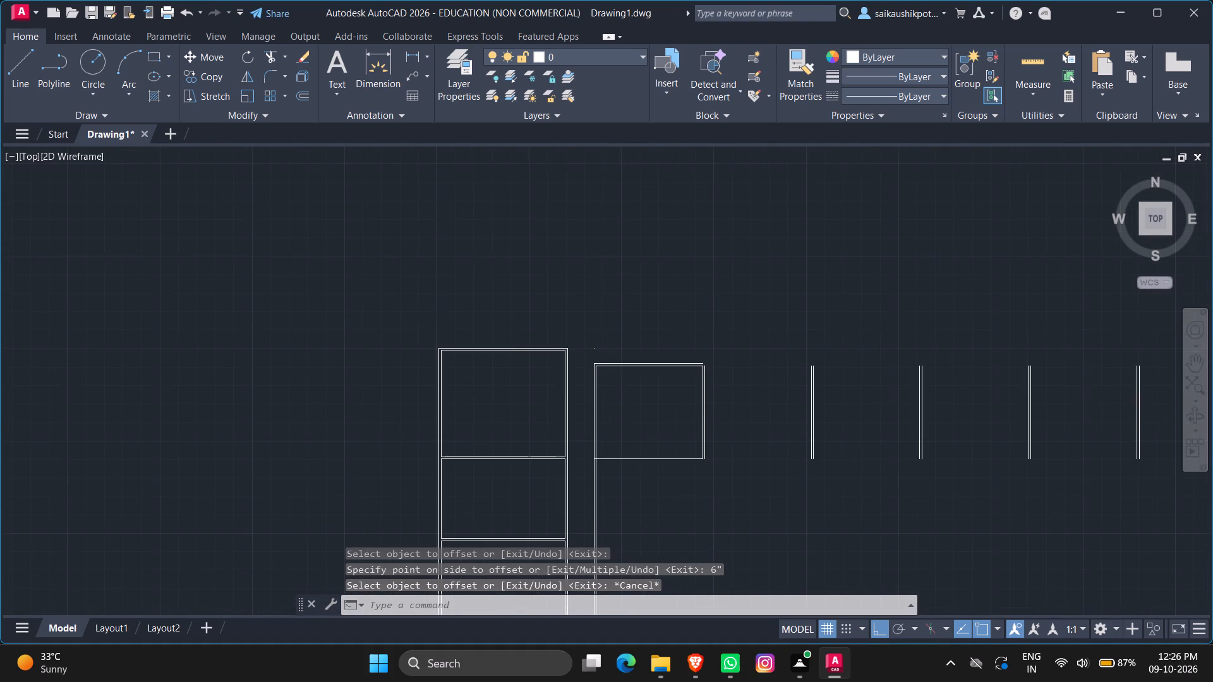
pyautogui.press('l')
pyautogui.press('Return')
pyautogui.scroll(2, 718, 368)
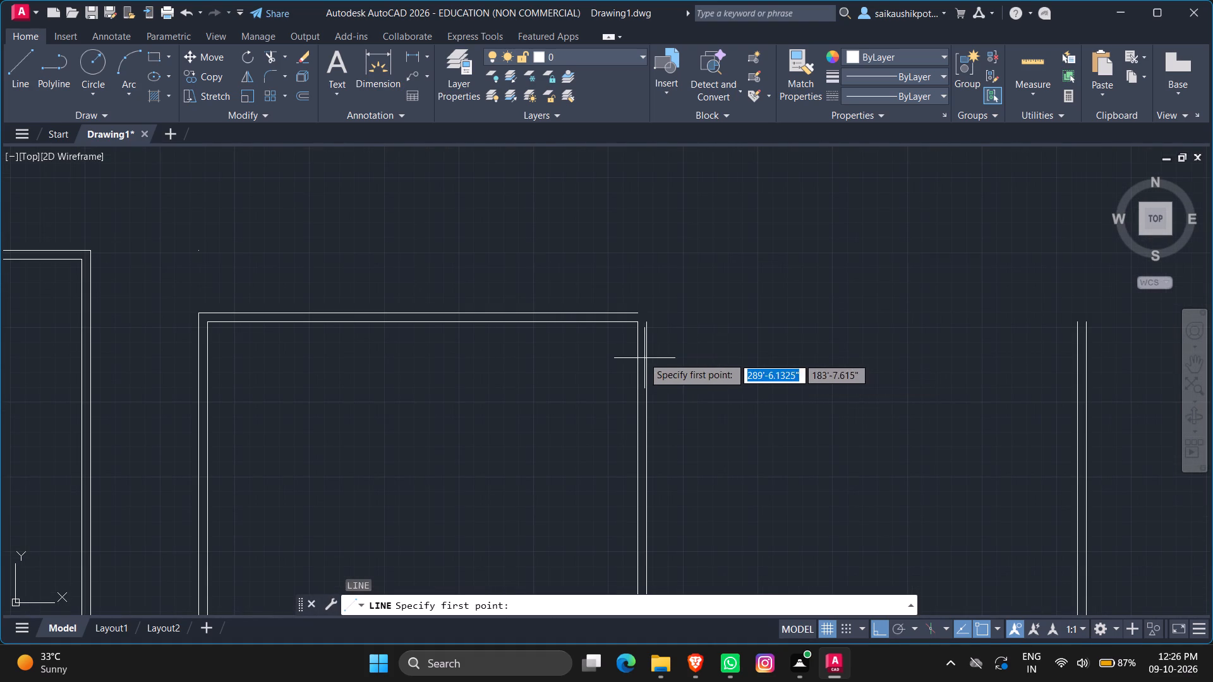
pyautogui.click(646, 323)
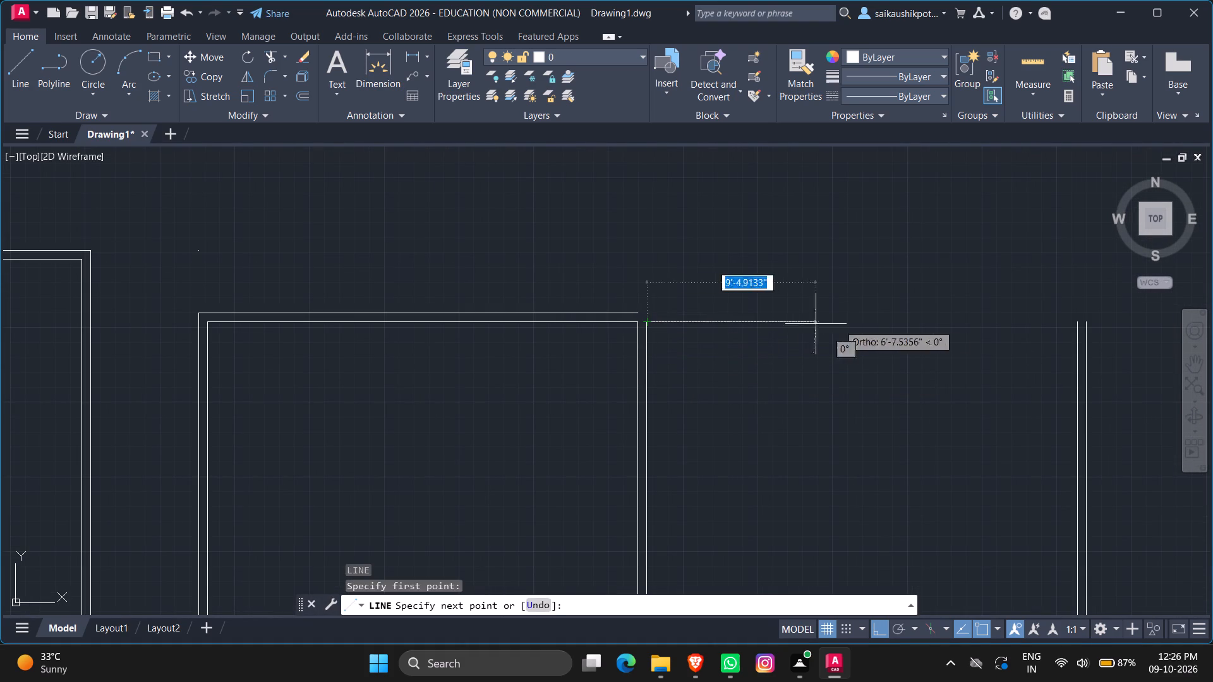
pyautogui.click(1077, 329)
pyautogui.press('Escape')
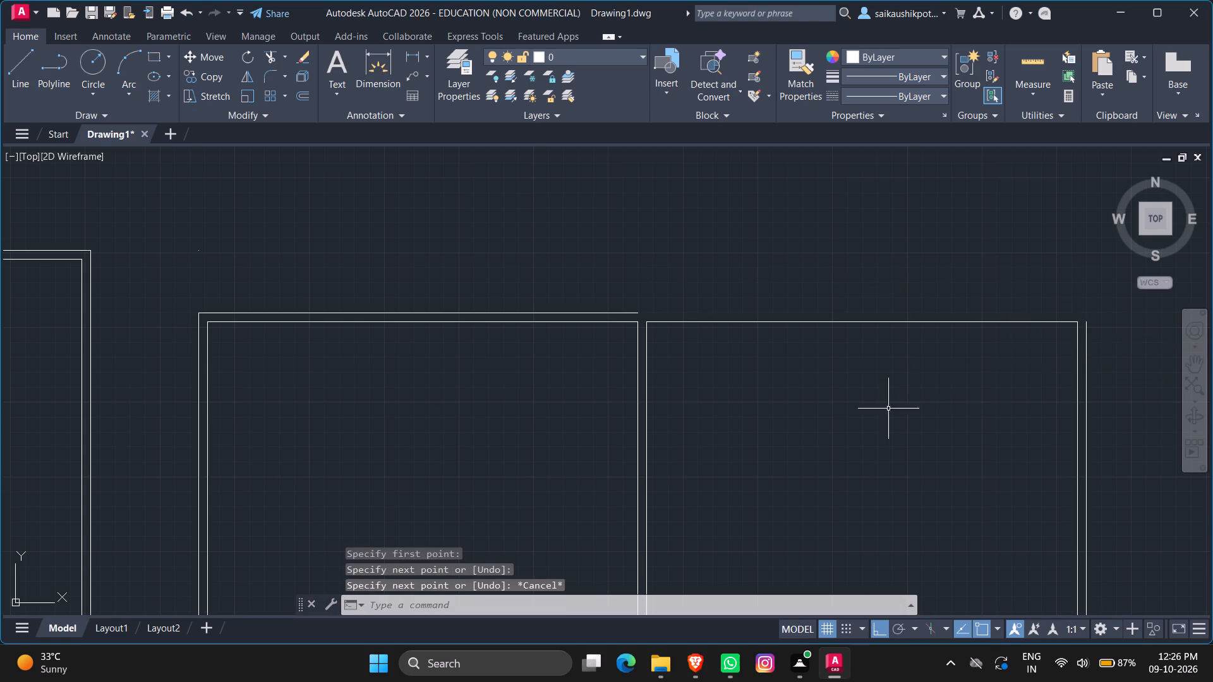
# Draw the third room's inner top line between the upper ends of its two side walls' inner lines.
pyautogui.scroll(-2, 879, 415)
pyautogui.scroll(-1, 1068, 381)
pyautogui.scroll(-2, 696, 387)
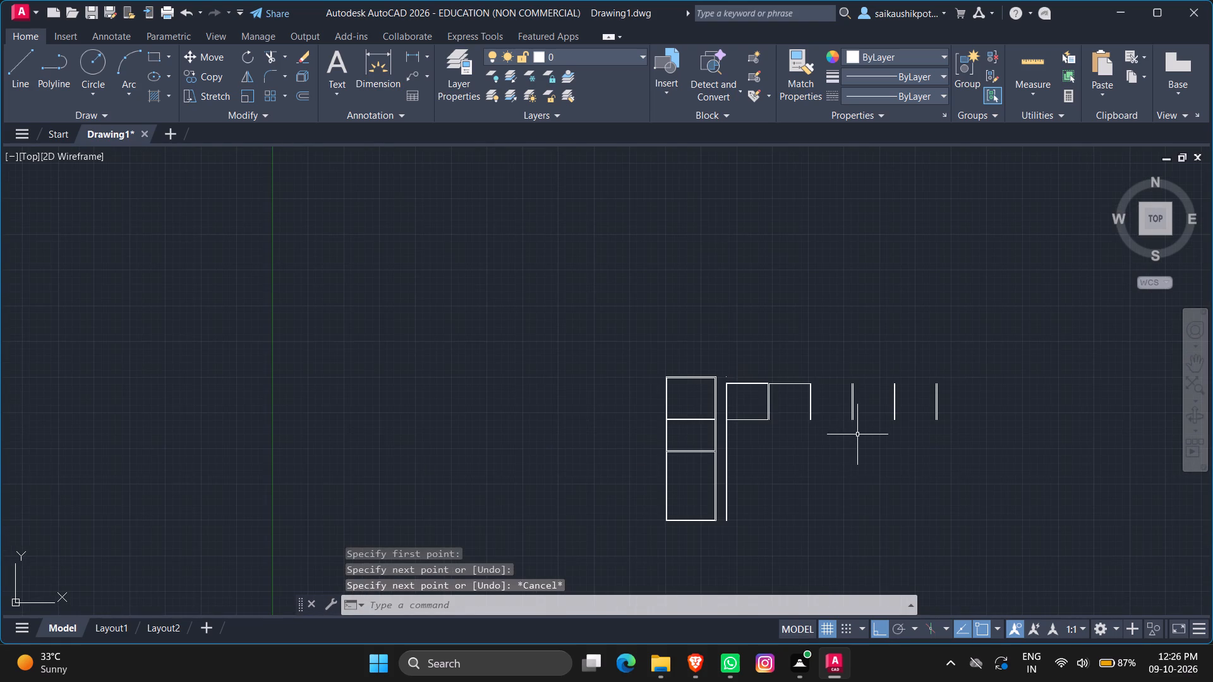
pyautogui.scroll(1, 847, 414)
pyautogui.scroll(1, 816, 369)
pyautogui.scroll(3, 888, 373)
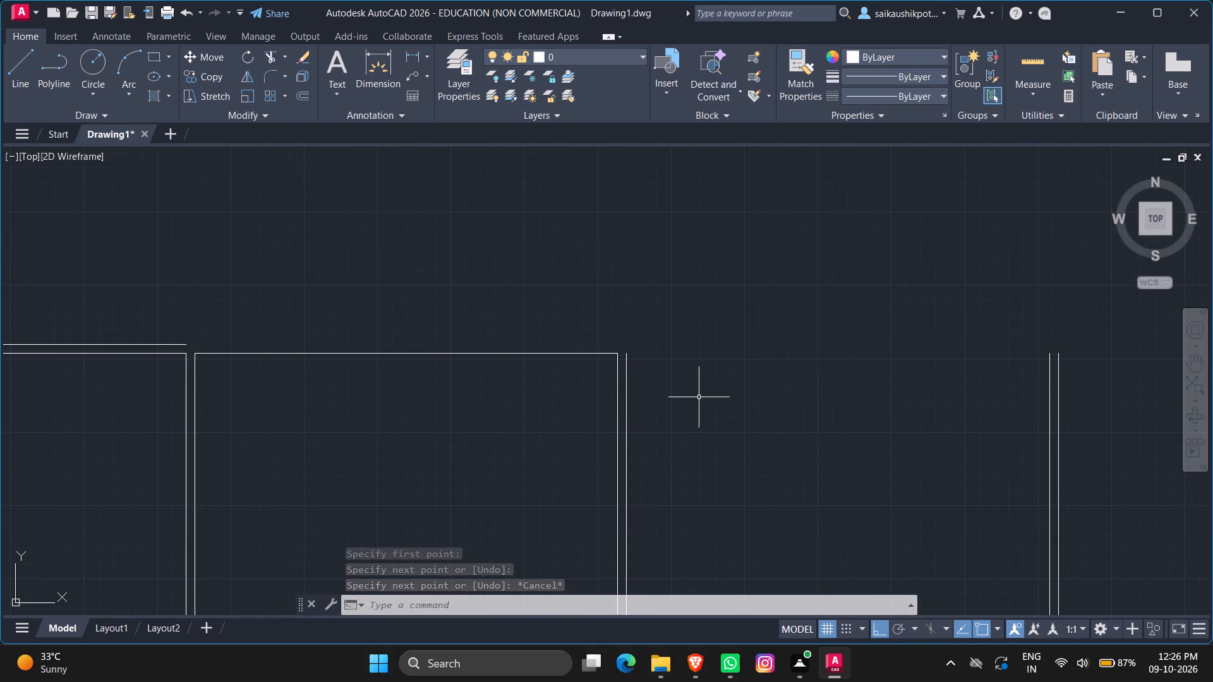
pyautogui.press('l')
pyautogui.press('Return')
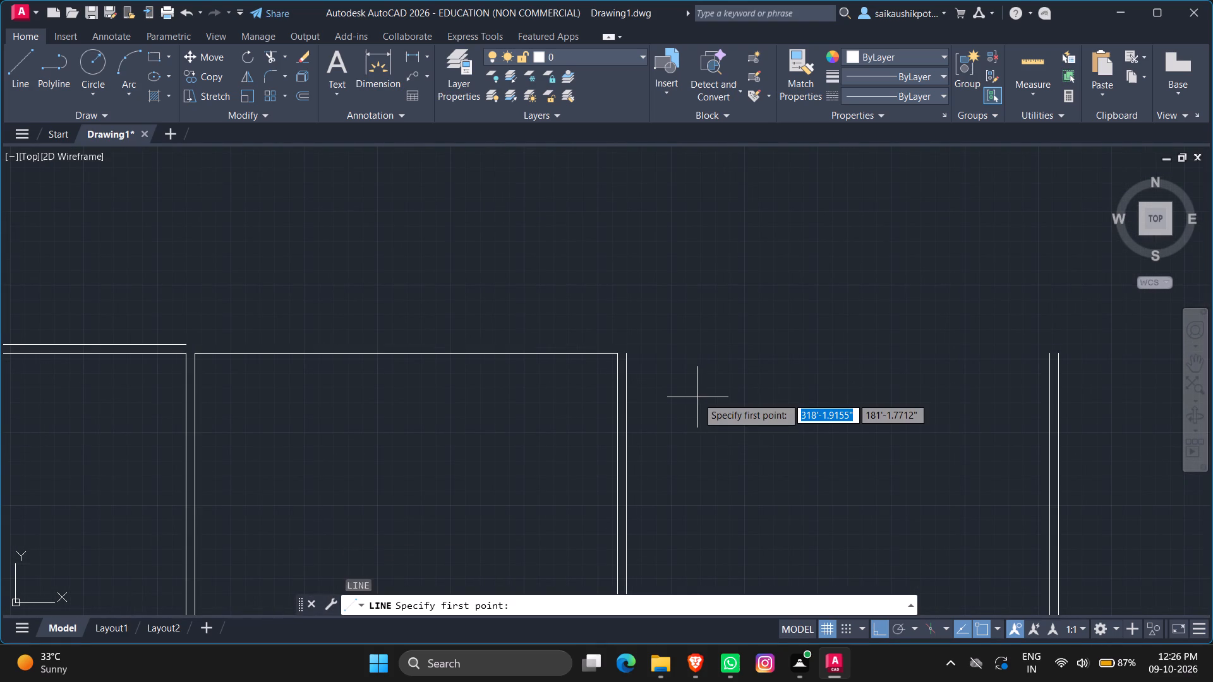
pyautogui.click(625, 358)
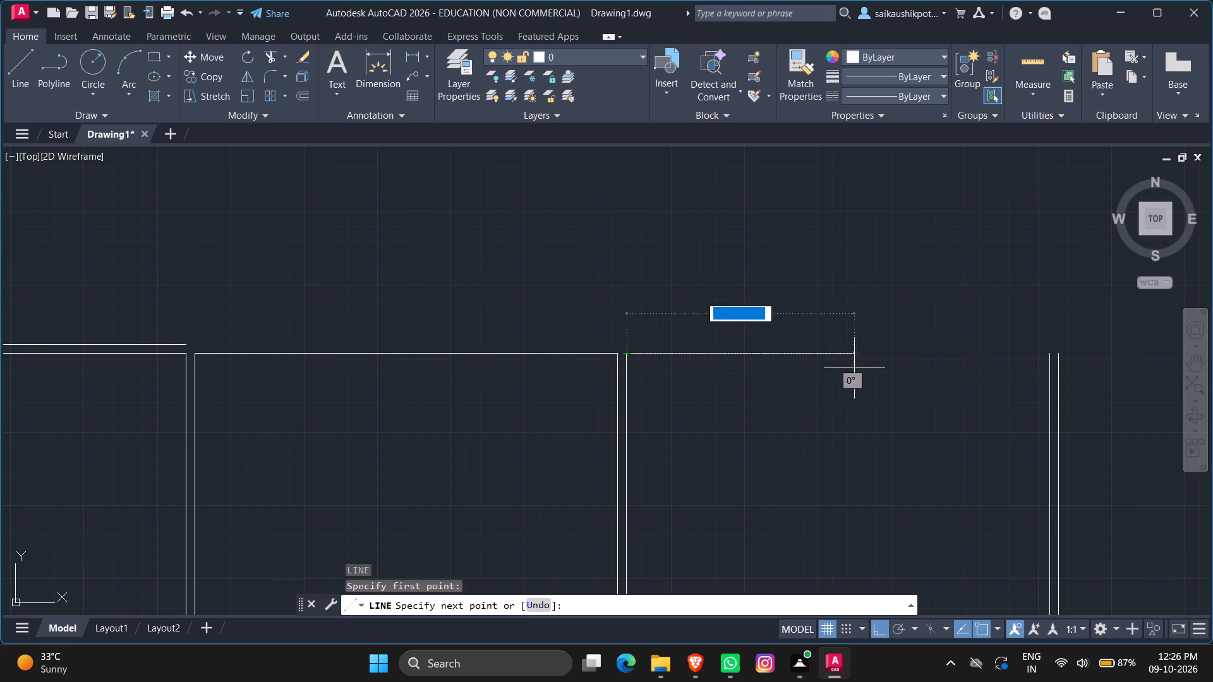
pyautogui.click(1048, 357)
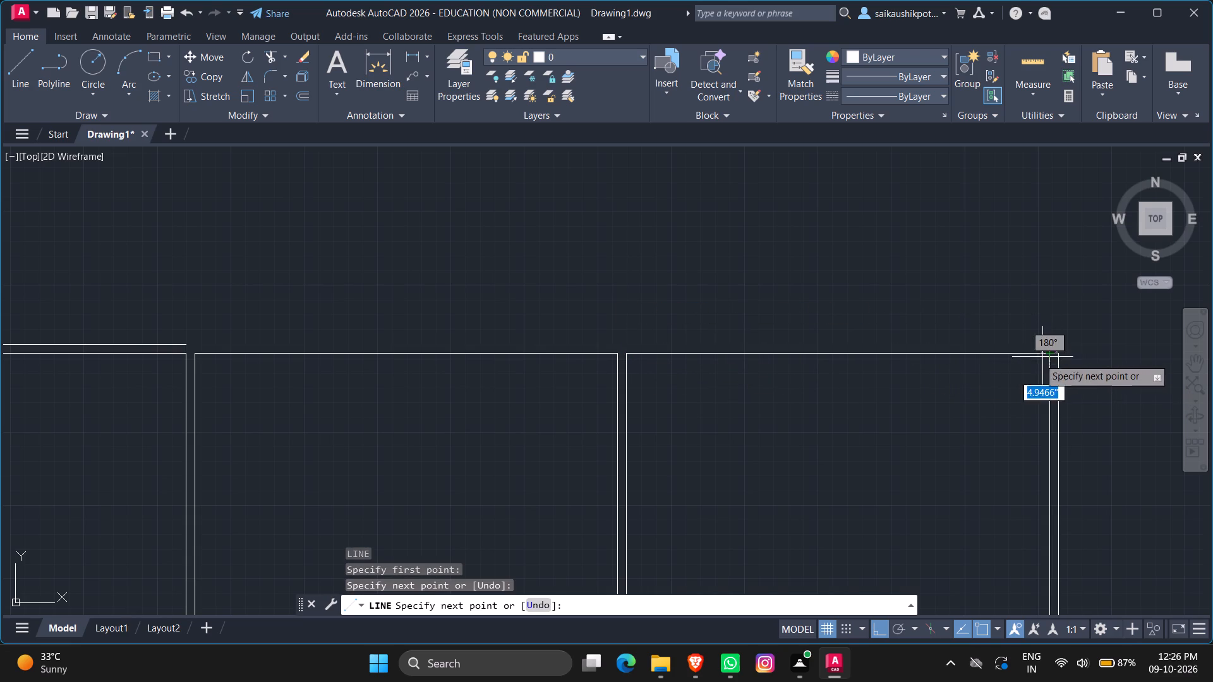
pyautogui.press('Escape')
# Draw the fourth room's inner top line between the upper ends of its two side walls' inner lines.
pyautogui.scroll(-3, 763, 400)
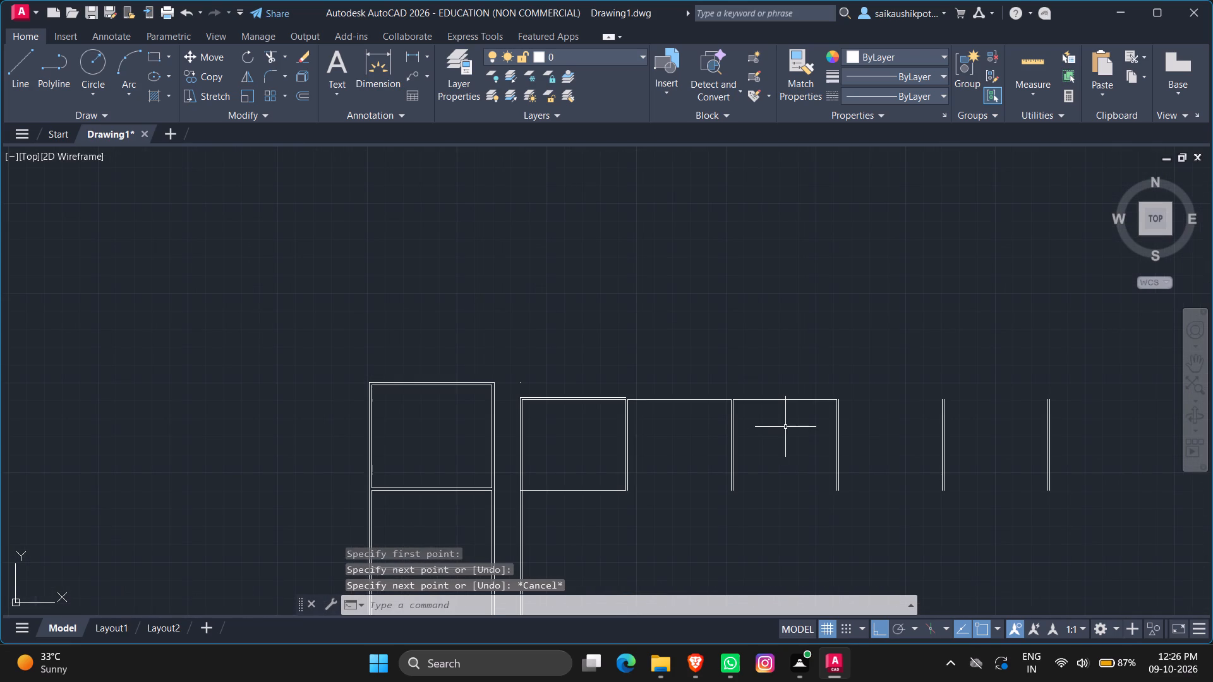
pyautogui.press('l')
pyautogui.press('Return')
pyautogui.scroll(4, 908, 411)
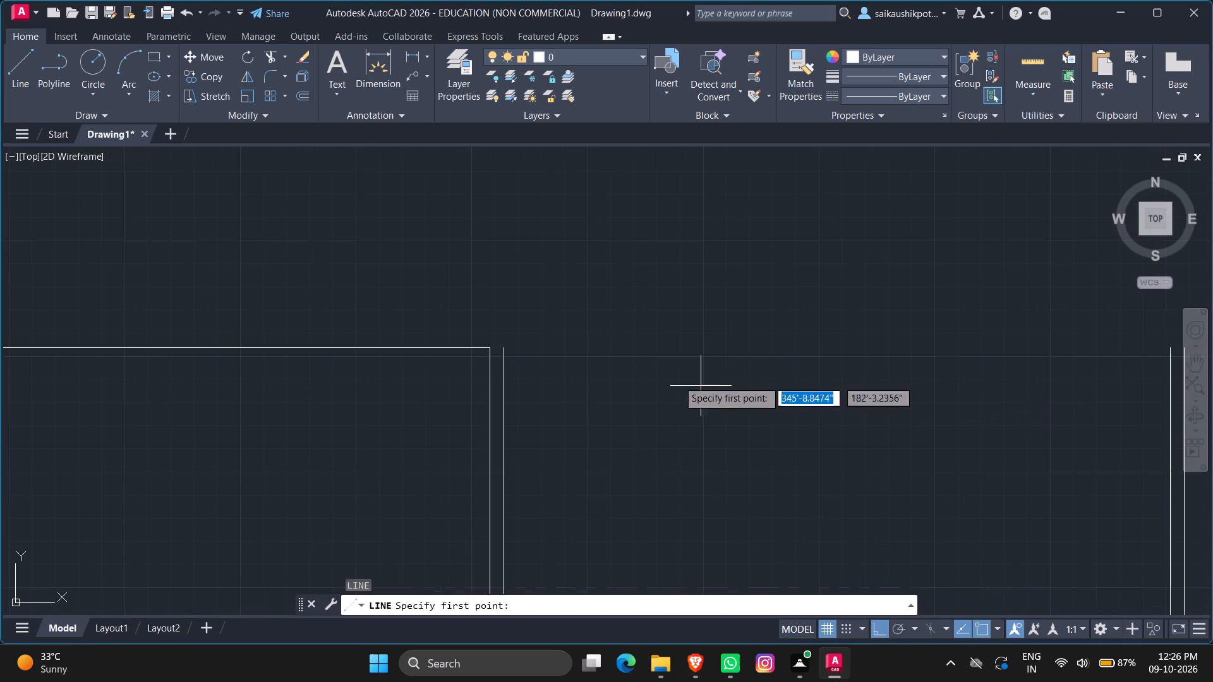
pyautogui.click(504, 349)
pyautogui.scroll(-2, 805, 421)
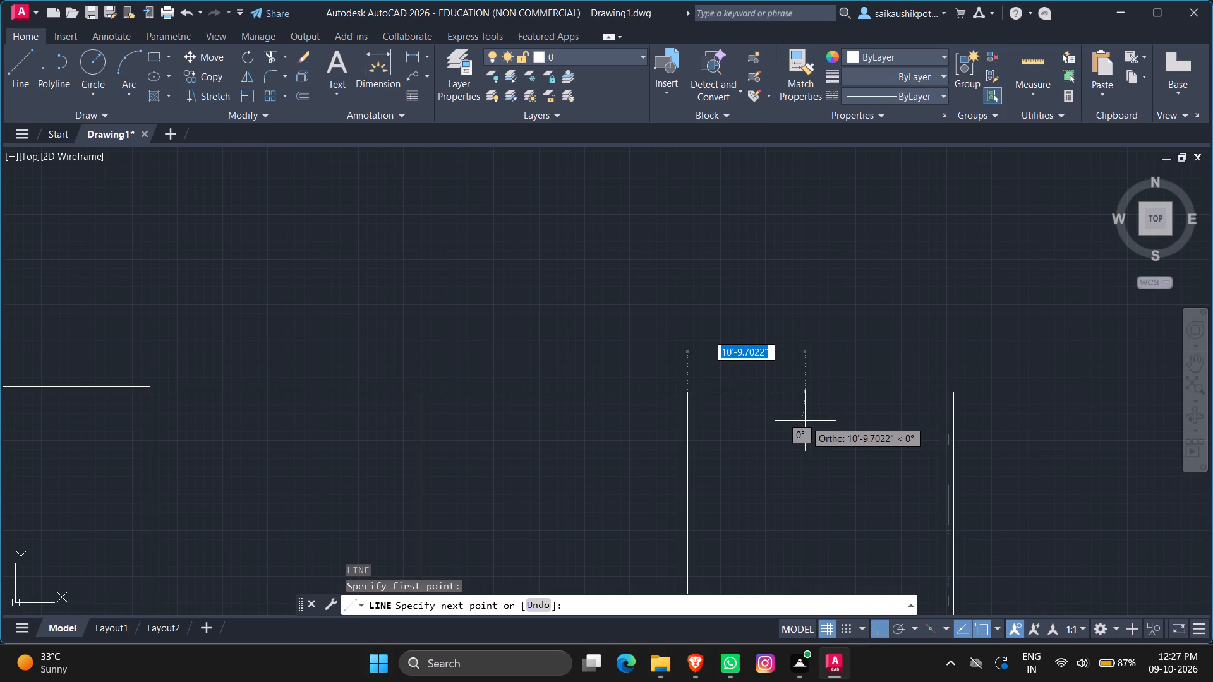
pyautogui.scroll(1, 934, 400)
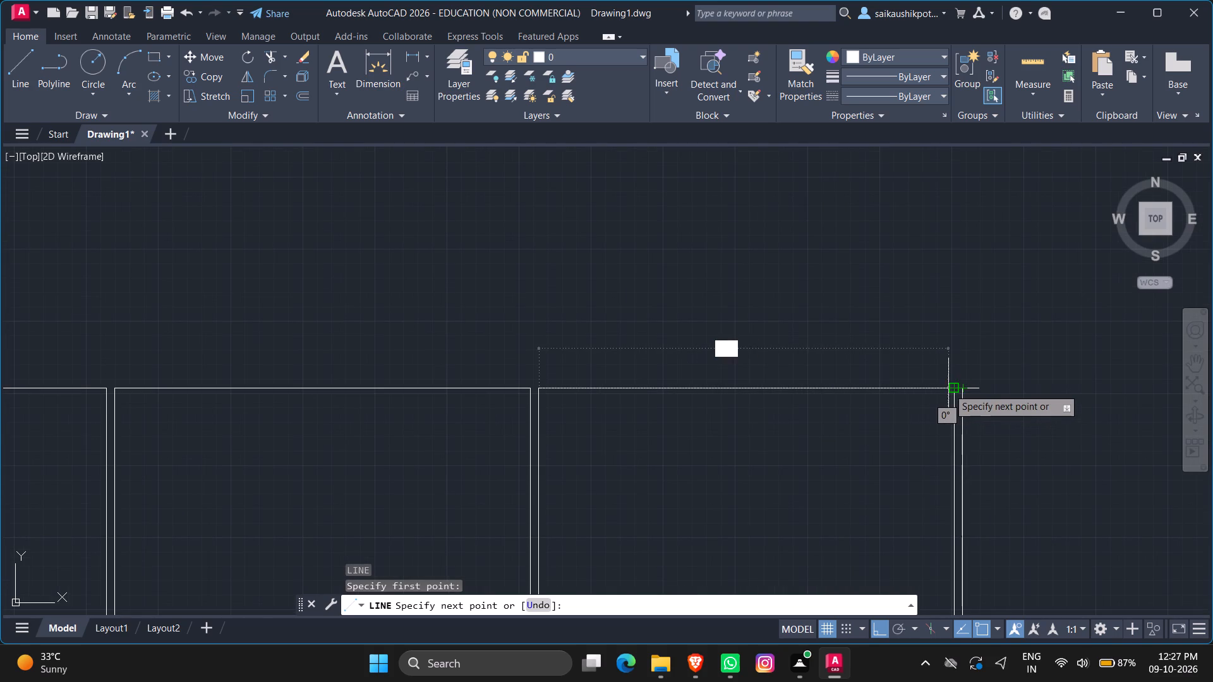
pyautogui.click(951, 390)
pyautogui.press('Escape')
# Draw the fifth room's 24' inner top line between the upper ends of its two side walls' inner lines.
pyautogui.scroll(-4, 754, 472)
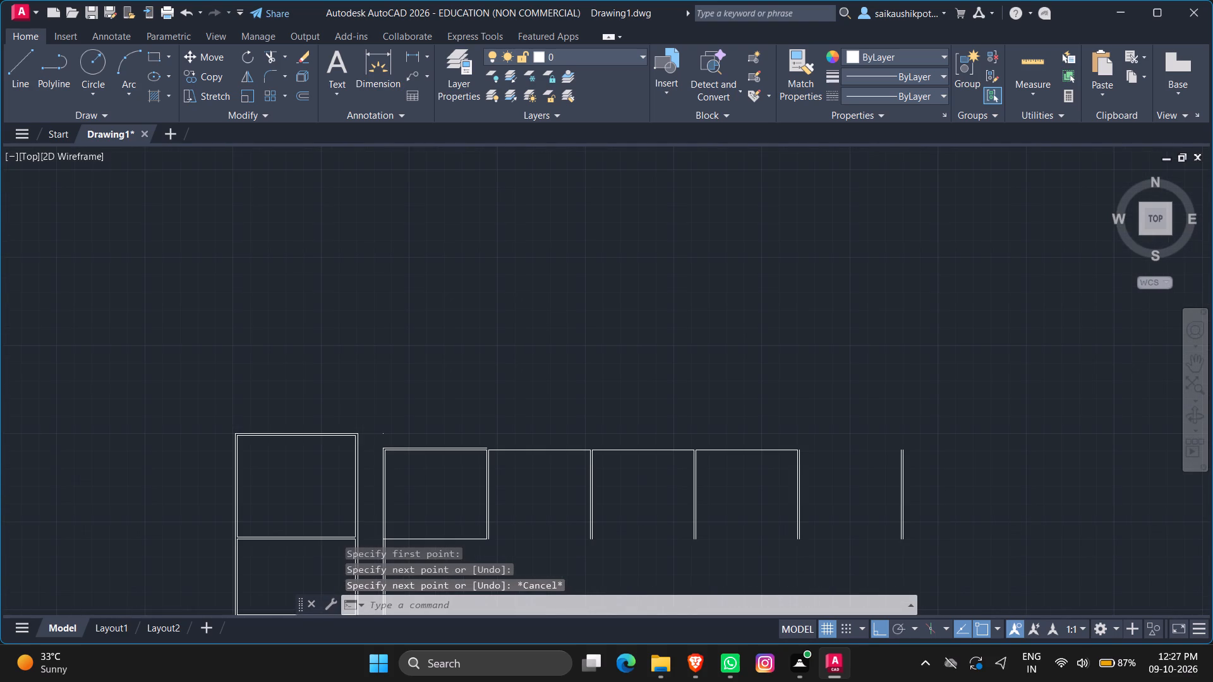
pyautogui.press('l')
pyautogui.press('Return')
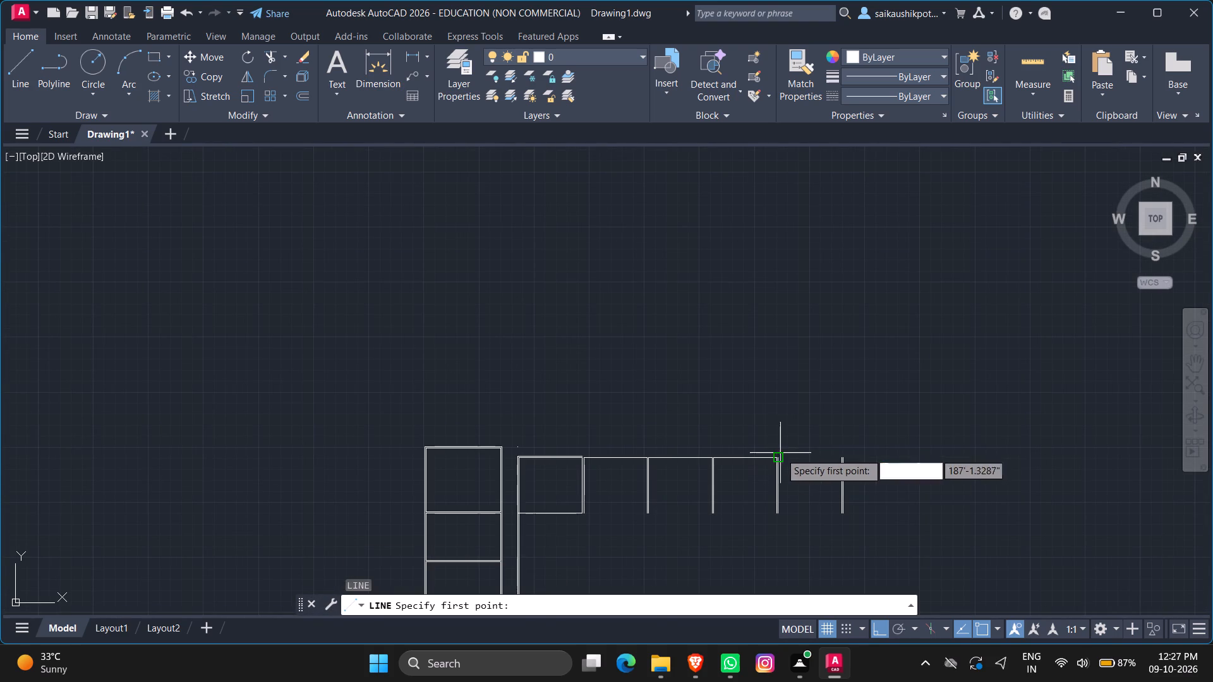
pyautogui.scroll(4, 780, 453)
pyautogui.scroll(1, 708, 454)
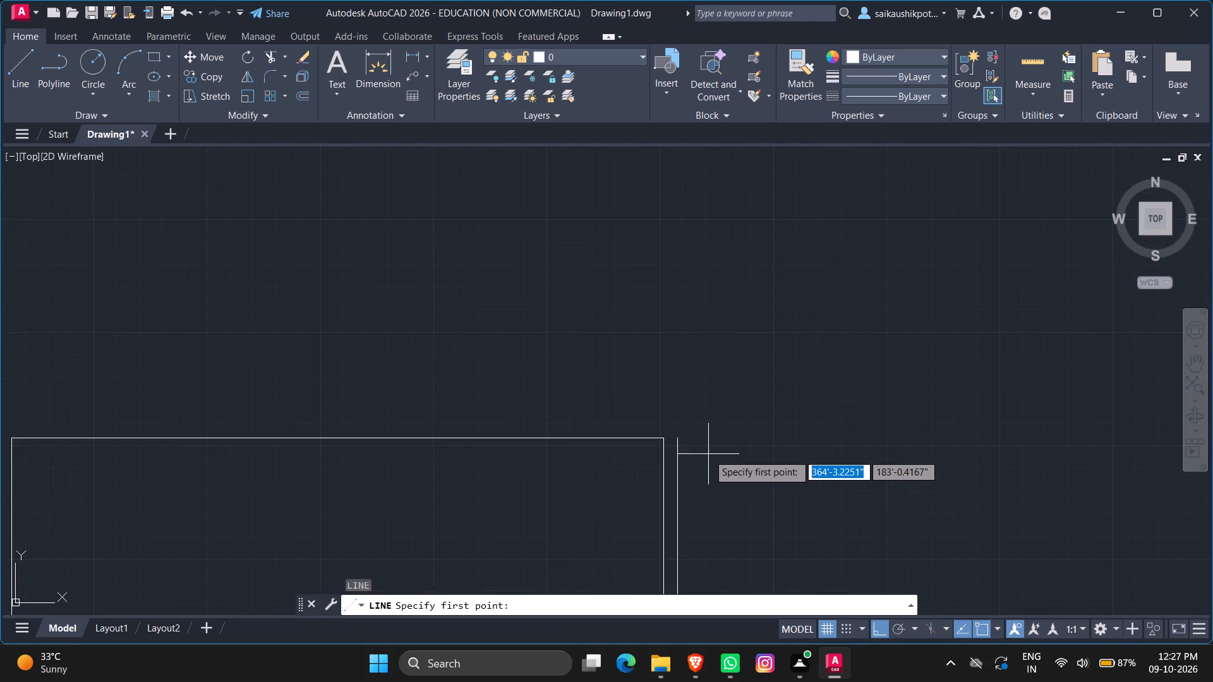
pyautogui.scroll(2, 708, 454)
pyautogui.click(627, 415)
pyautogui.scroll(-3, 681, 443)
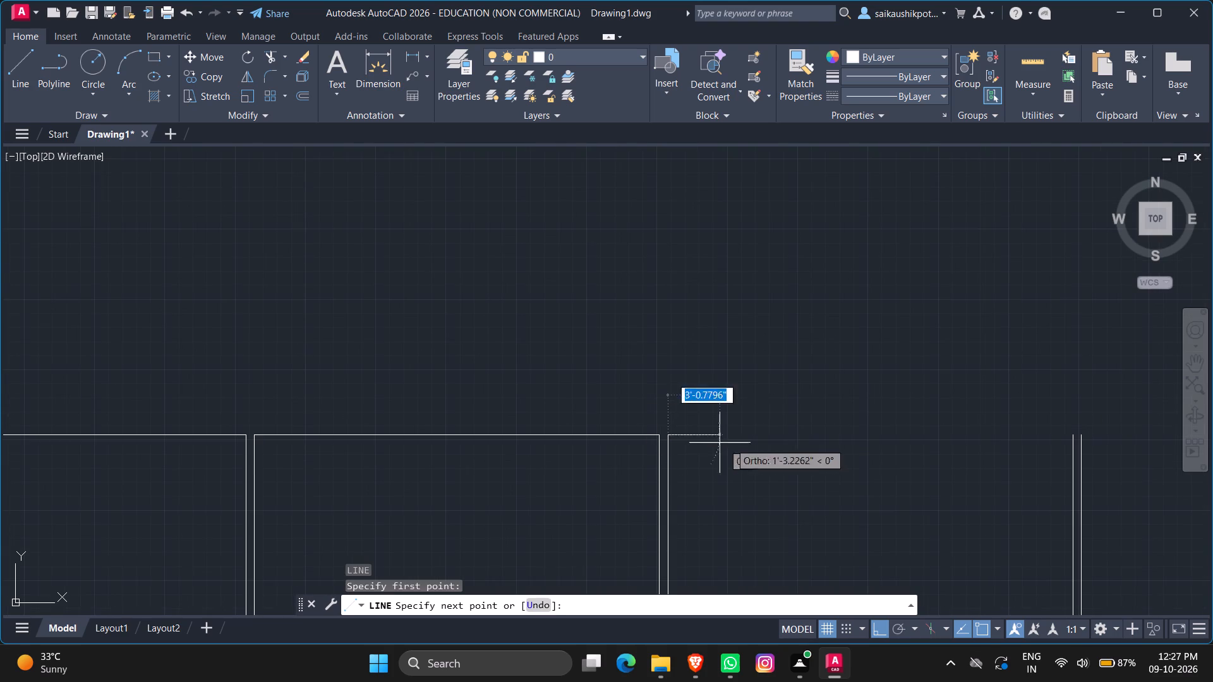
pyautogui.click(1072, 440)
pyautogui.press('Escape')
# Offset the inner top lines of the second and third rooms 6" upward to form their top walls.
pyautogui.scroll(-2, 886, 491)
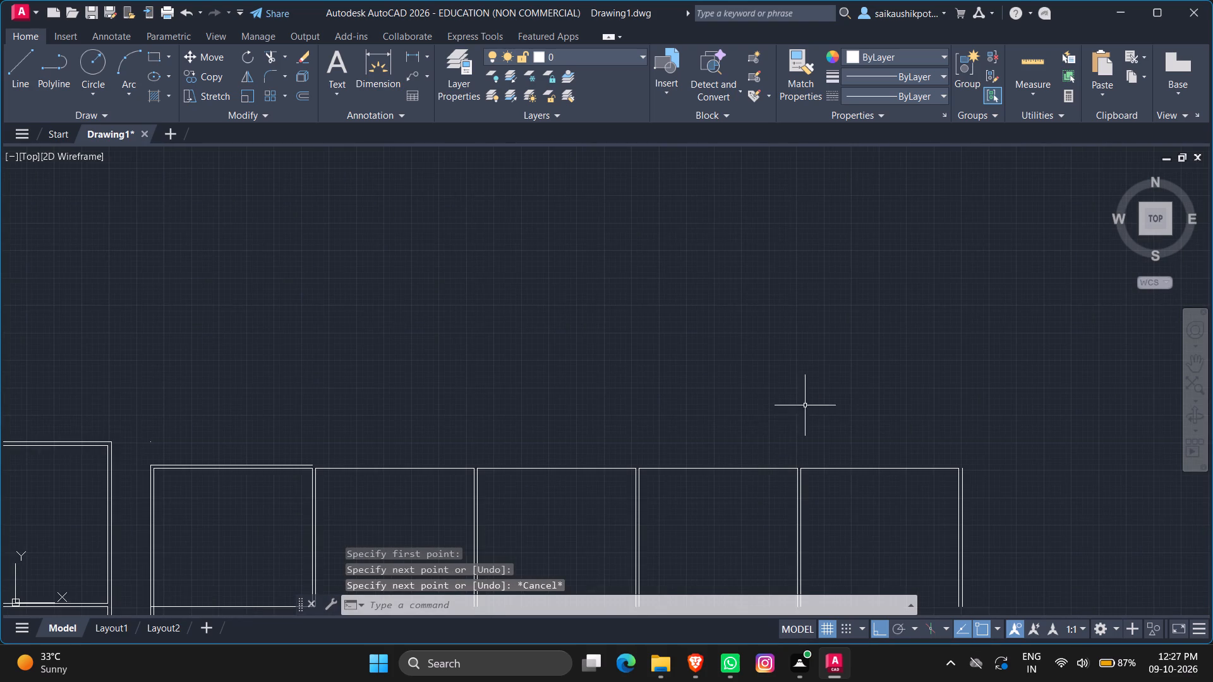
pyautogui.scroll(-1, 806, 405)
pyautogui.scroll(2, 459, 433)
pyautogui.scroll(-1, 593, 496)
pyautogui.scroll(1, 605, 521)
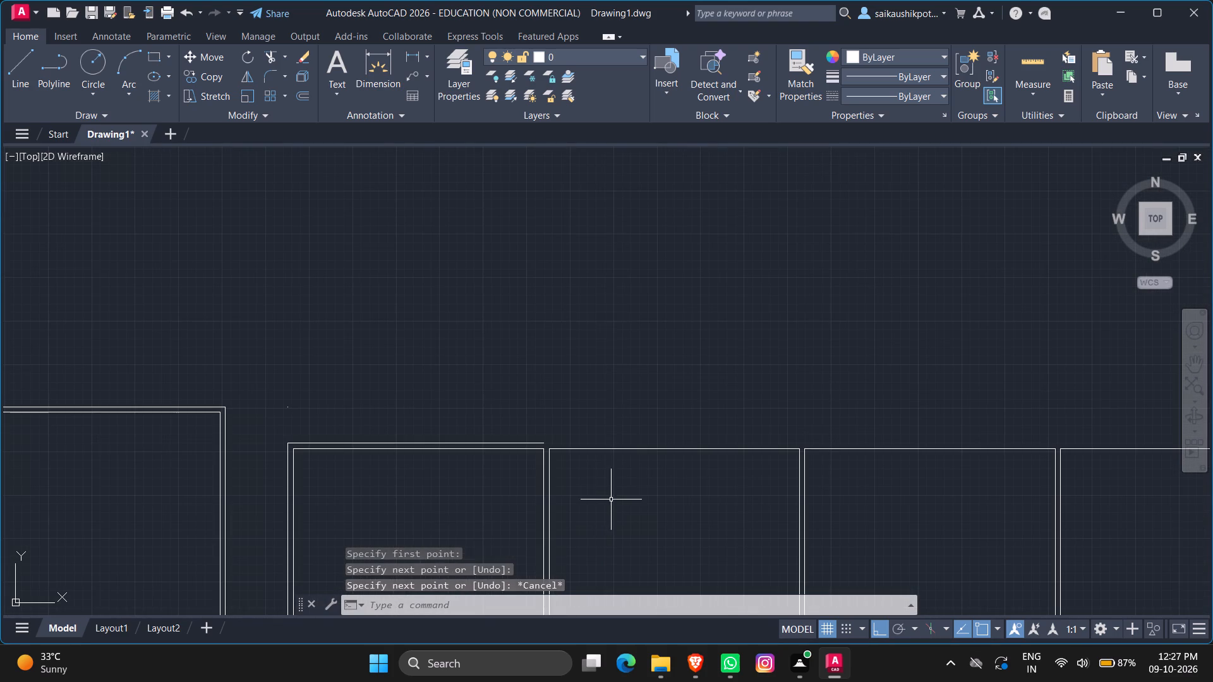
pyautogui.press('Escape')
pyautogui.press('Escape')
pyautogui.press('o')
pyautogui.press('Return')
pyautogui.press('6')
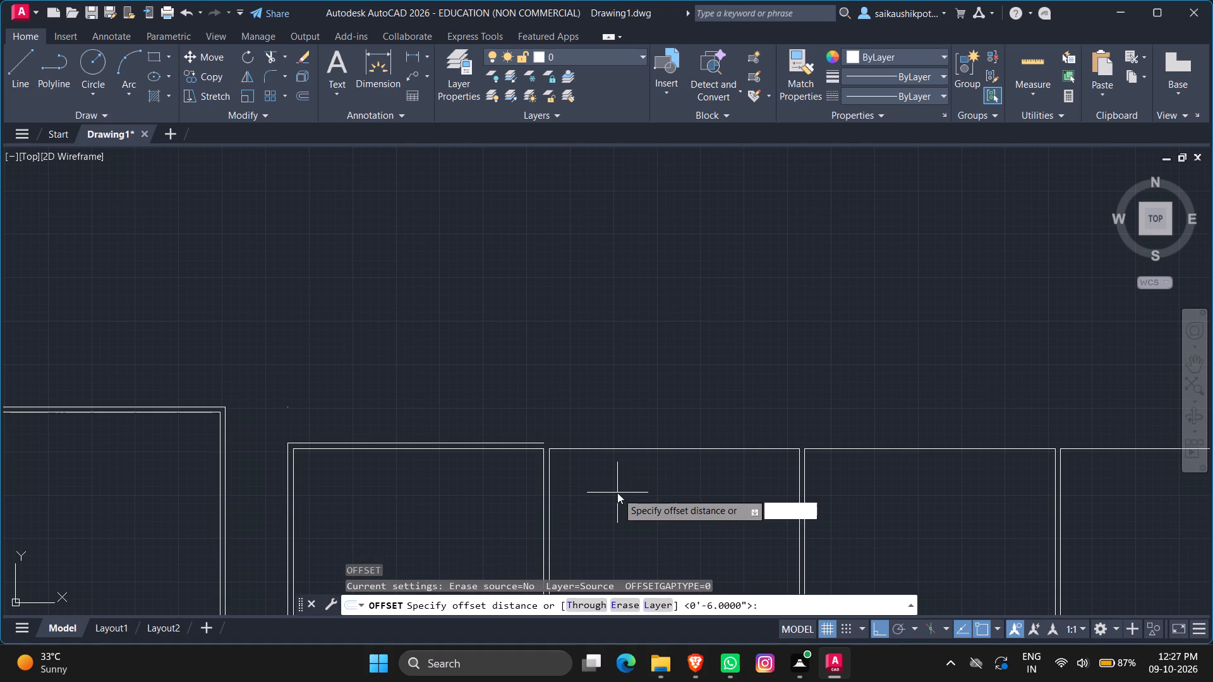
pyautogui.hotkey('shift', '"')
pyautogui.press('Return')
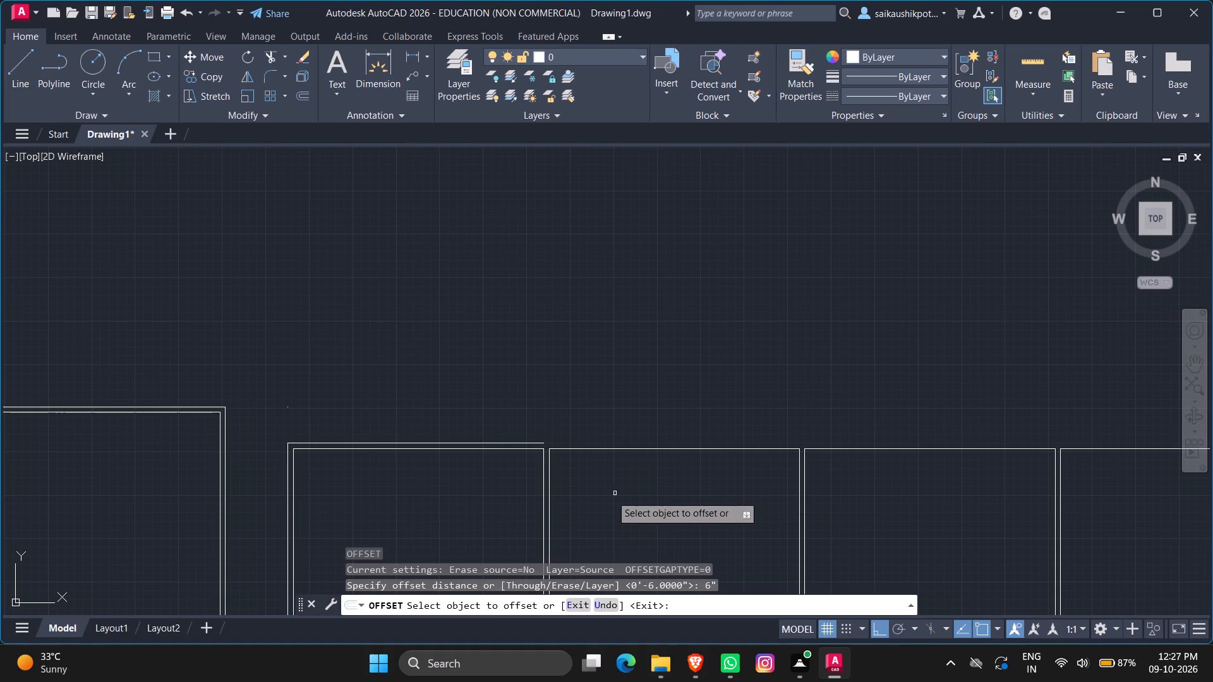
pyautogui.click(609, 449)
pyautogui.click(621, 423)
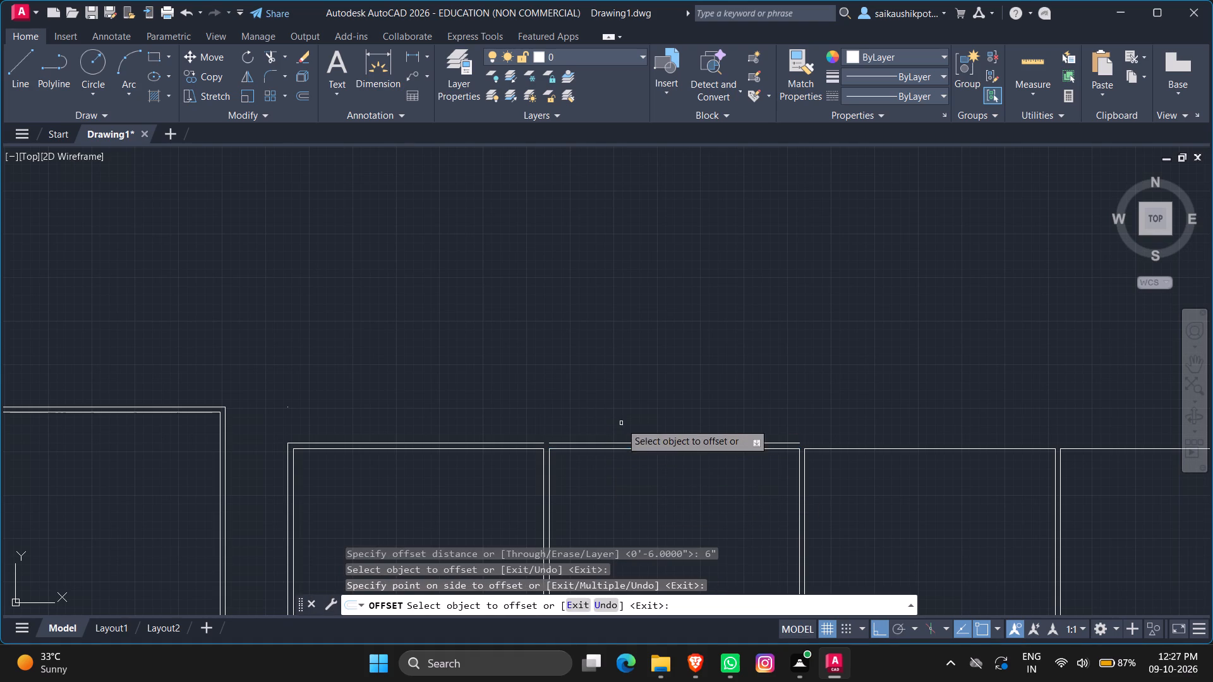
pyautogui.click(853, 447)
pyautogui.click(869, 431)
# Offset the inner top lines of the fourth and fifth rooms 6" upward to form their top walls.
pyautogui.scroll(-2, 366, 429)
pyautogui.scroll(2, 666, 433)
pyautogui.click(661, 443)
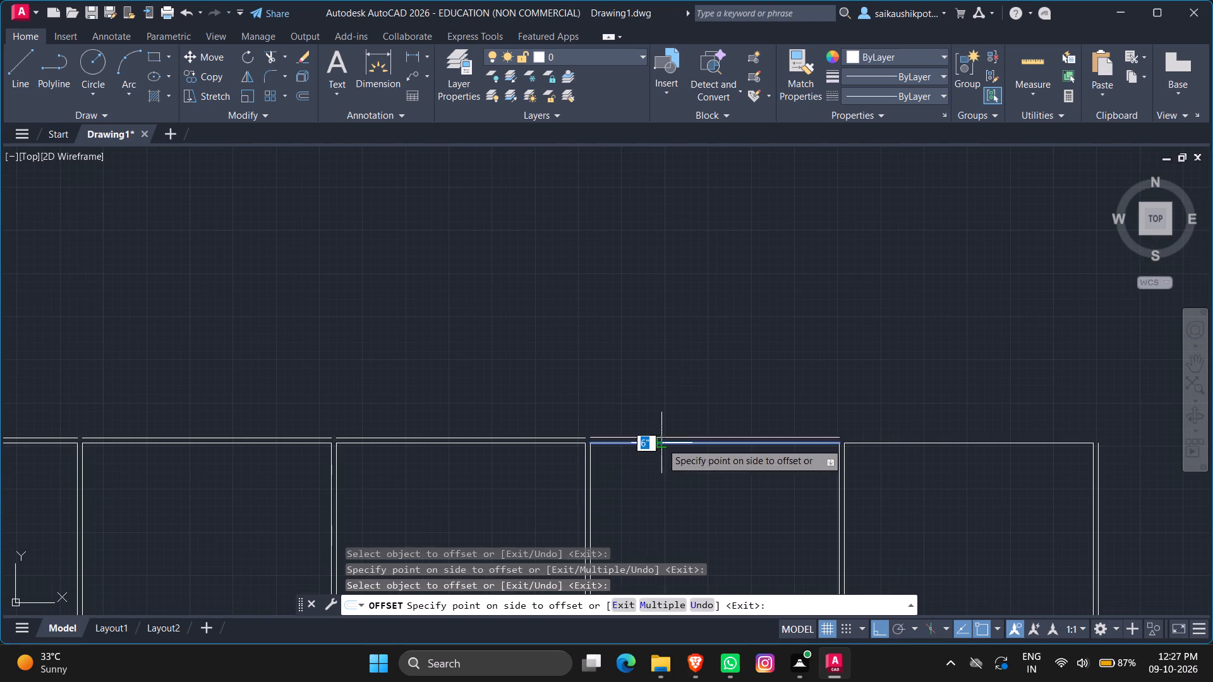
pyautogui.click(683, 407)
pyautogui.click(893, 445)
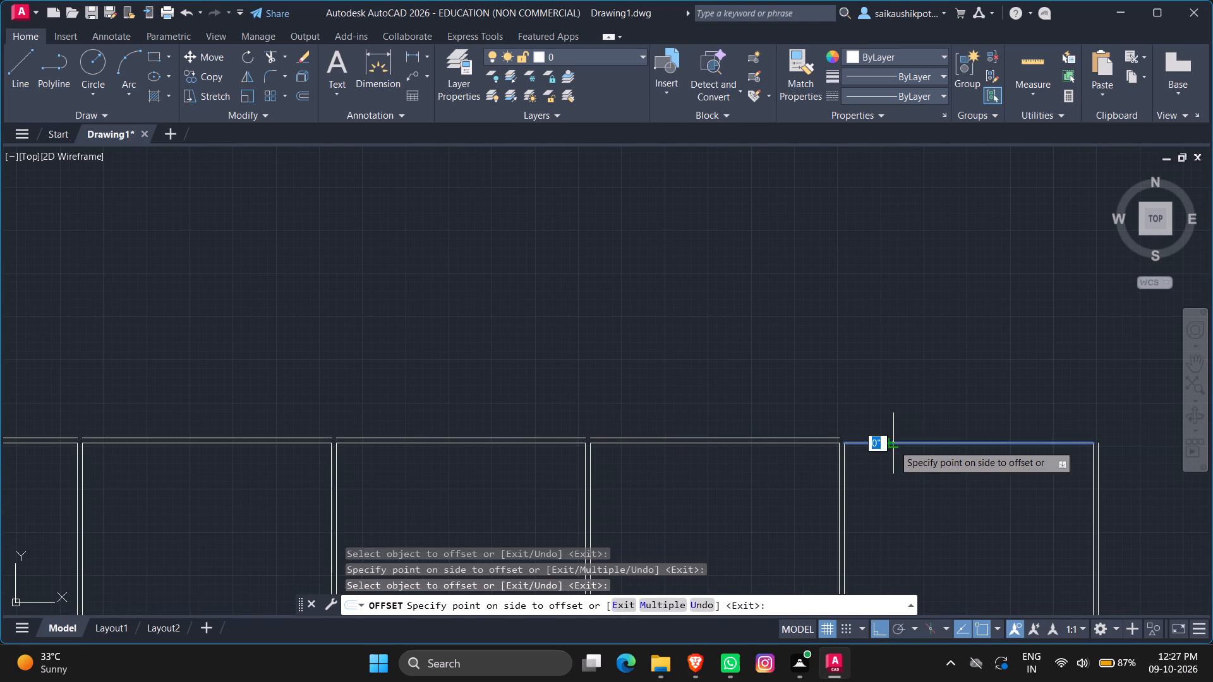
pyautogui.click(878, 404)
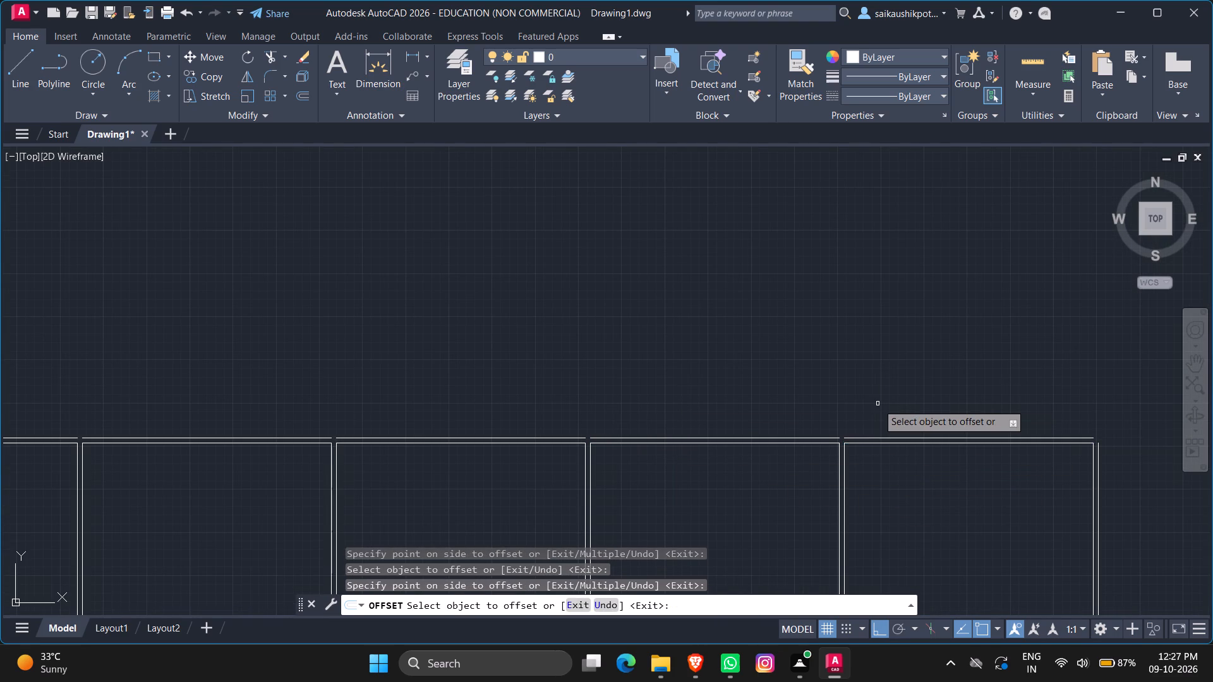
# Join the outer top wall lines of all five rooms in the row into one continuous line.
pyautogui.press('Escape')
pyautogui.press('Escape')
pyautogui.scroll(-2, 912, 414)
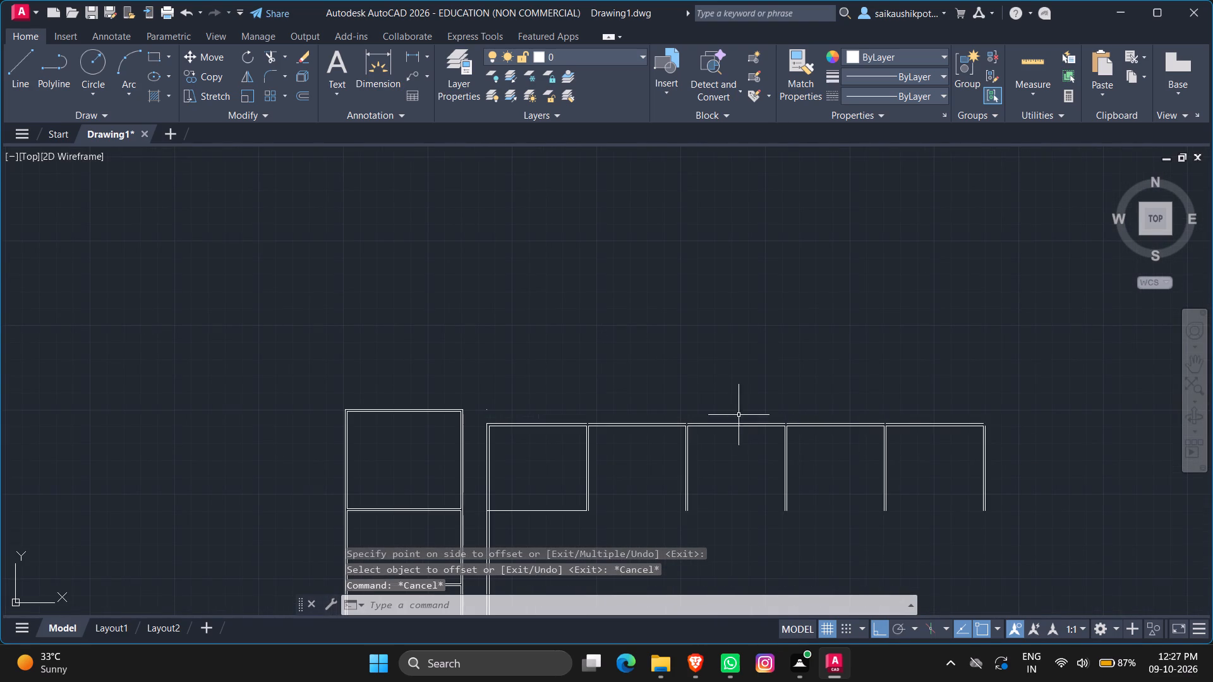
pyautogui.scroll(2, 552, 458)
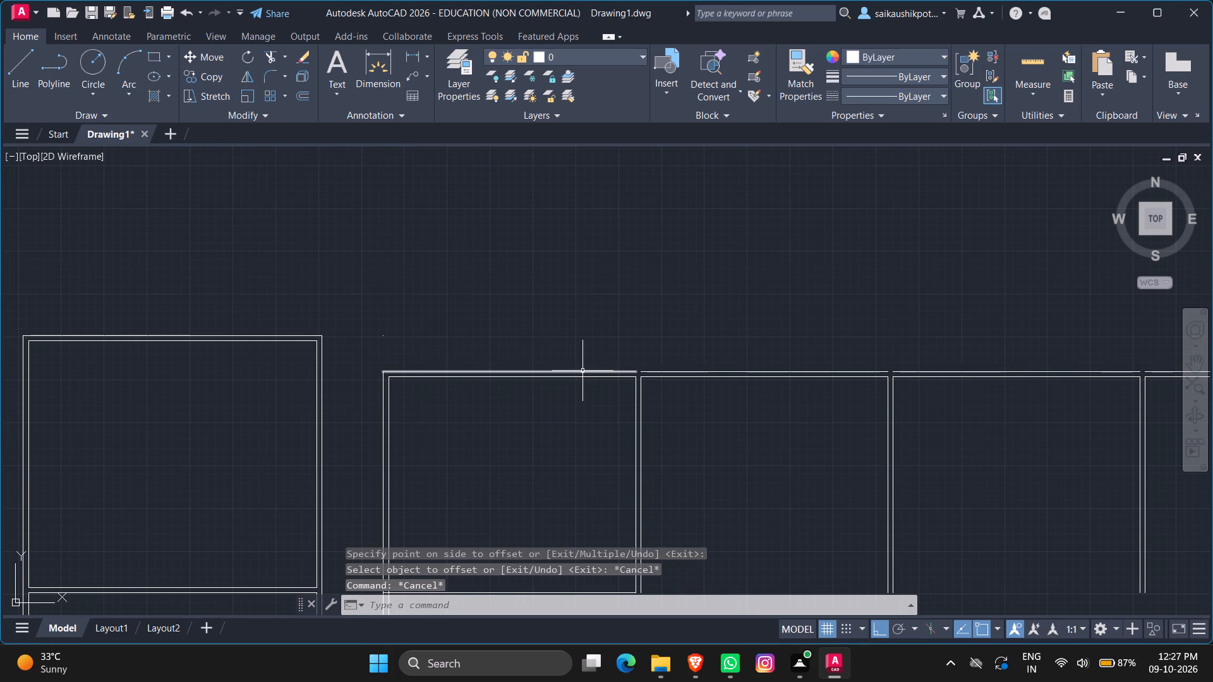
pyautogui.click(582, 370)
pyautogui.click(672, 372)
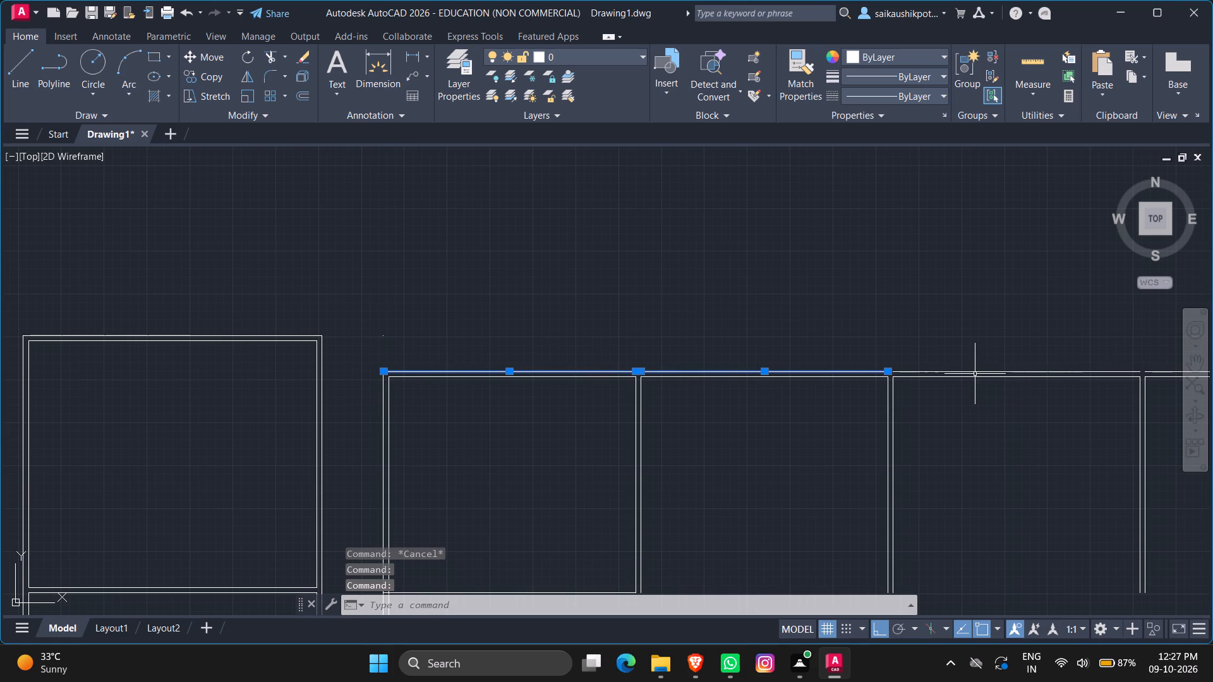
pyautogui.click(970, 371)
pyautogui.scroll(-2, 617, 443)
pyautogui.scroll(3, 854, 424)
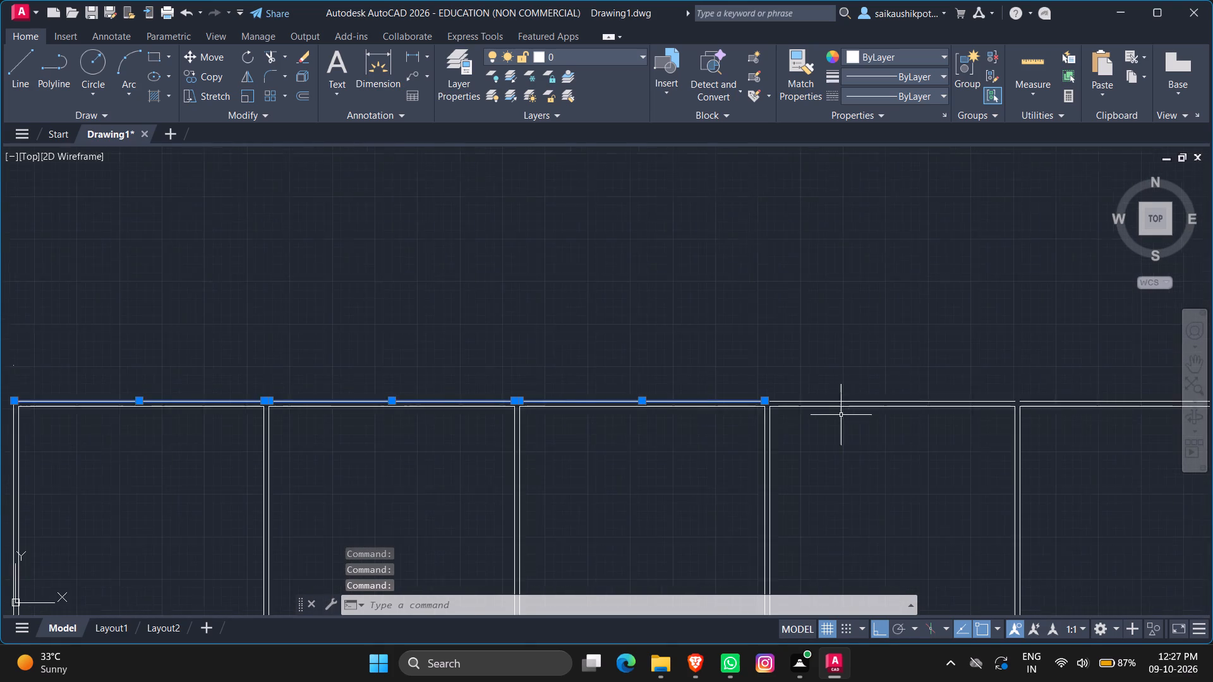
pyautogui.click(822, 394)
pyautogui.scroll(-2, 651, 436)
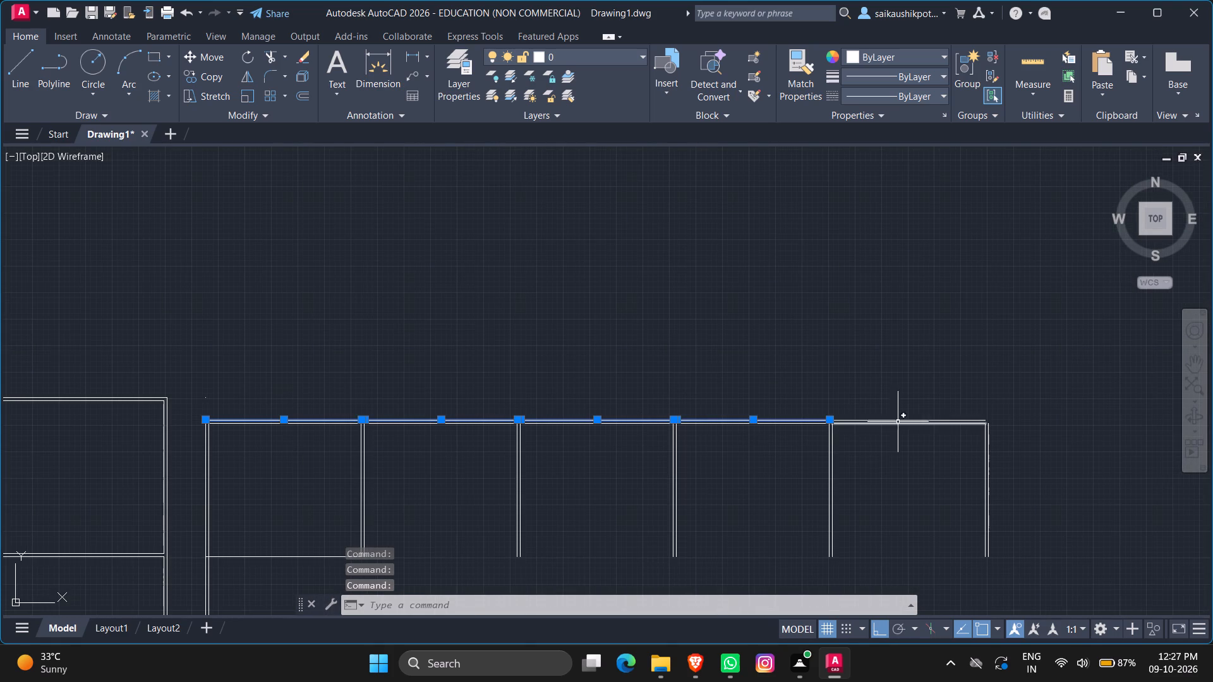
pyautogui.scroll(2, 906, 419)
pyautogui.click(893, 421)
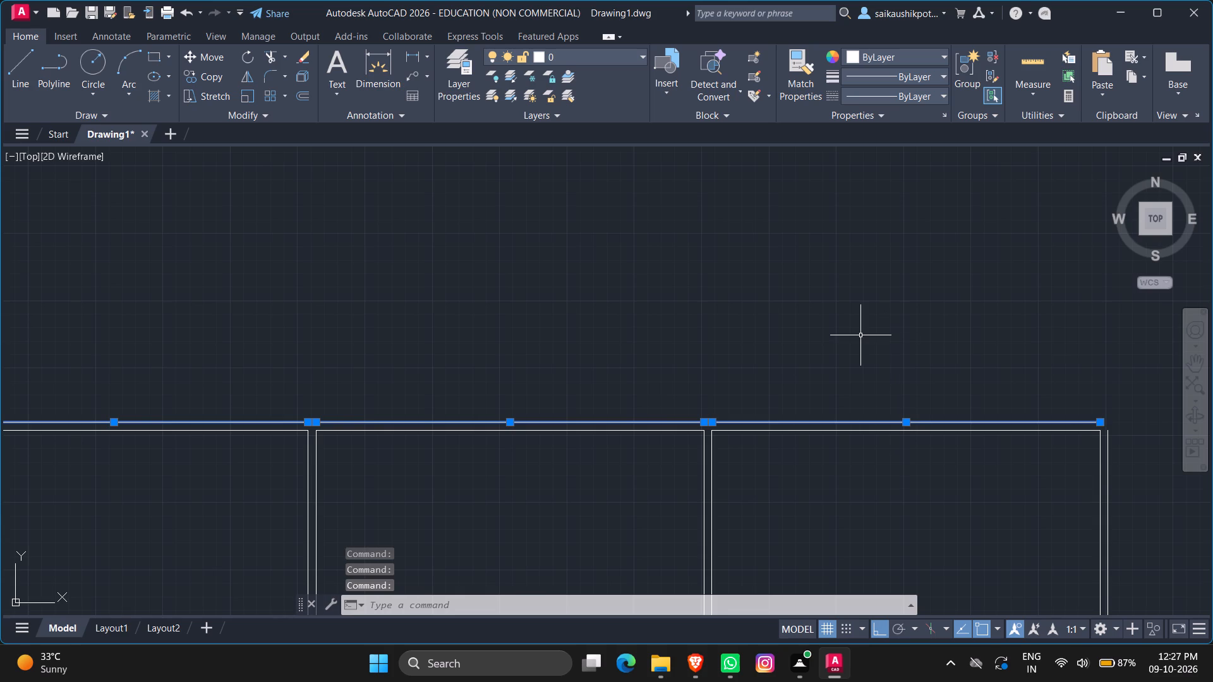
pyautogui.write('JOIJN')
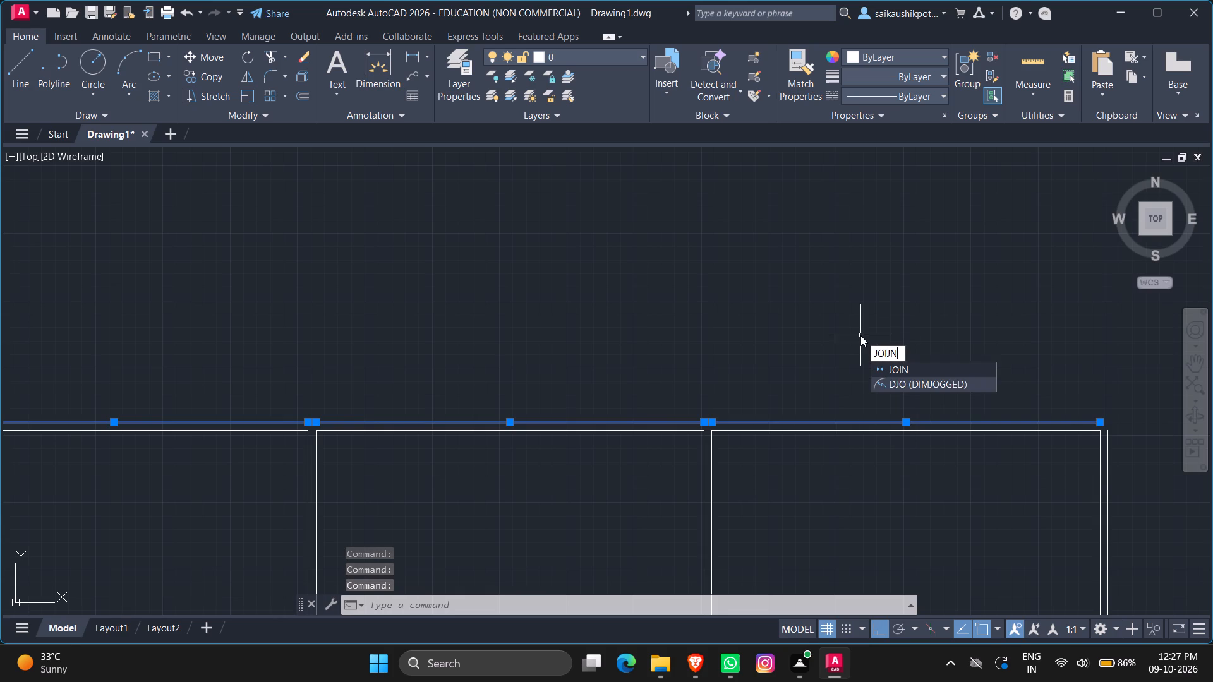
pyautogui.press('BackSpace')
pyautogui.press('BackSpace')
pyautogui.press('n')
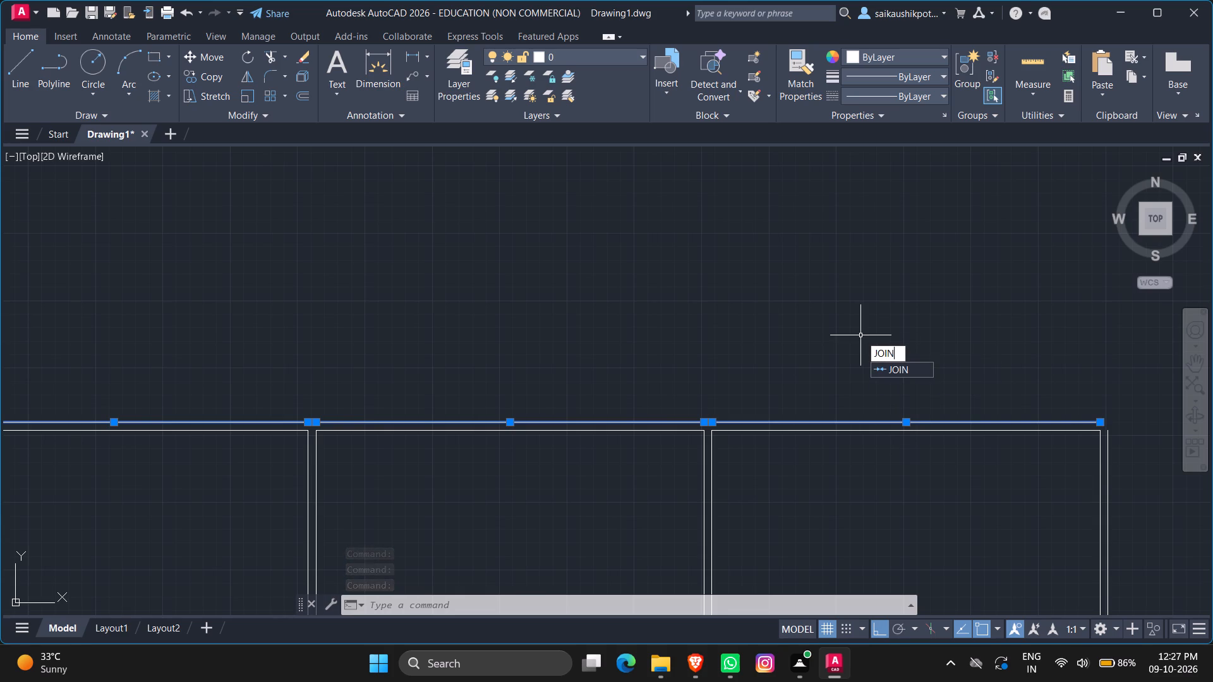
pyautogui.press('Return')
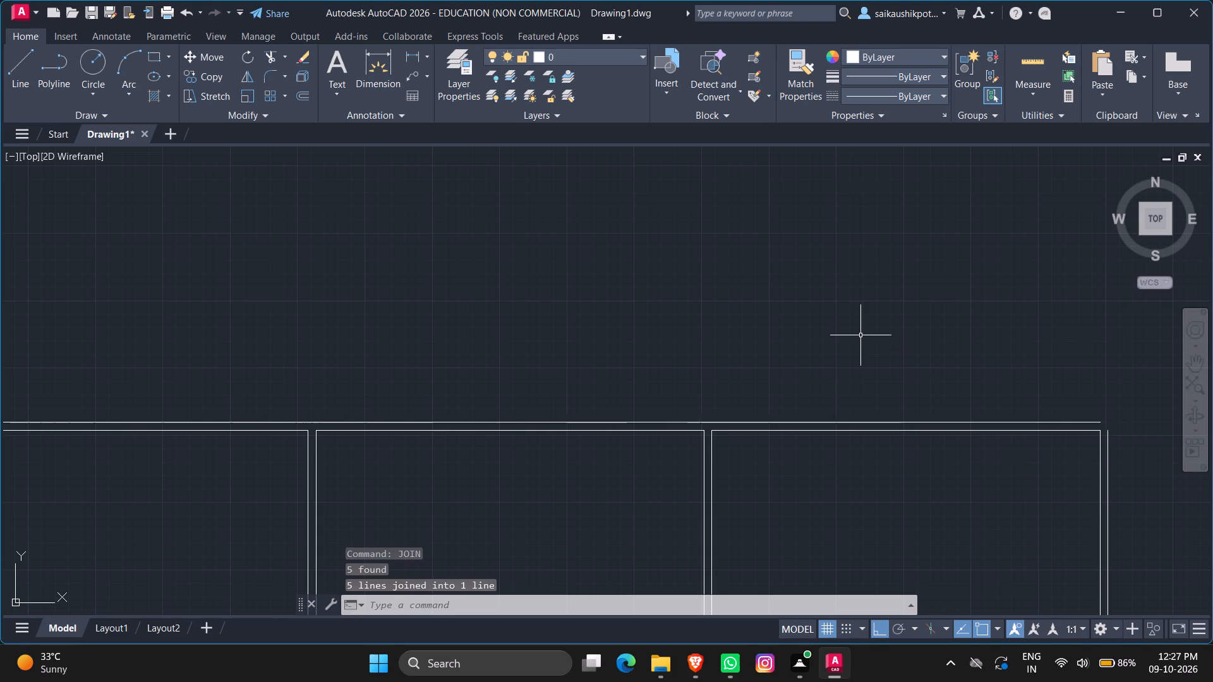
# Fillet the joined outer top line with the fifth room's outer right wall line at zero radius to close the corner.
pyautogui.scroll(-1, 912, 347)
pyautogui.scroll(-2, 835, 366)
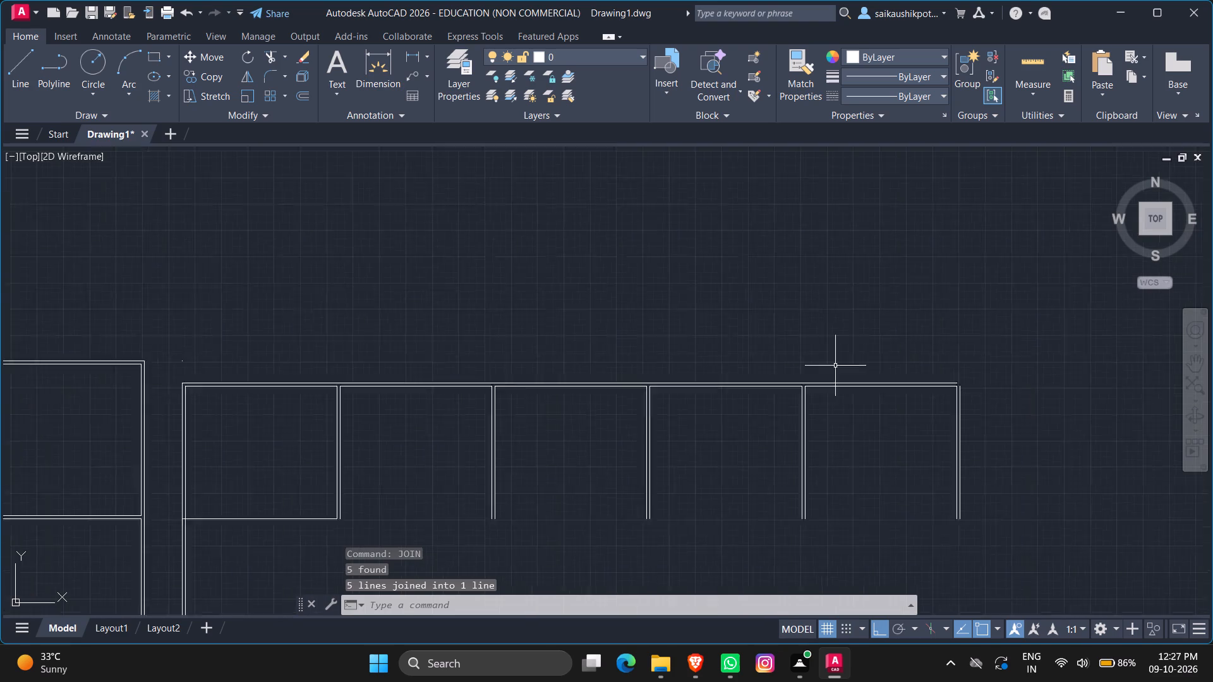
pyautogui.scroll(3, 1036, 414)
pyautogui.scroll(-2, 794, 365)
pyautogui.scroll(1, 613, 339)
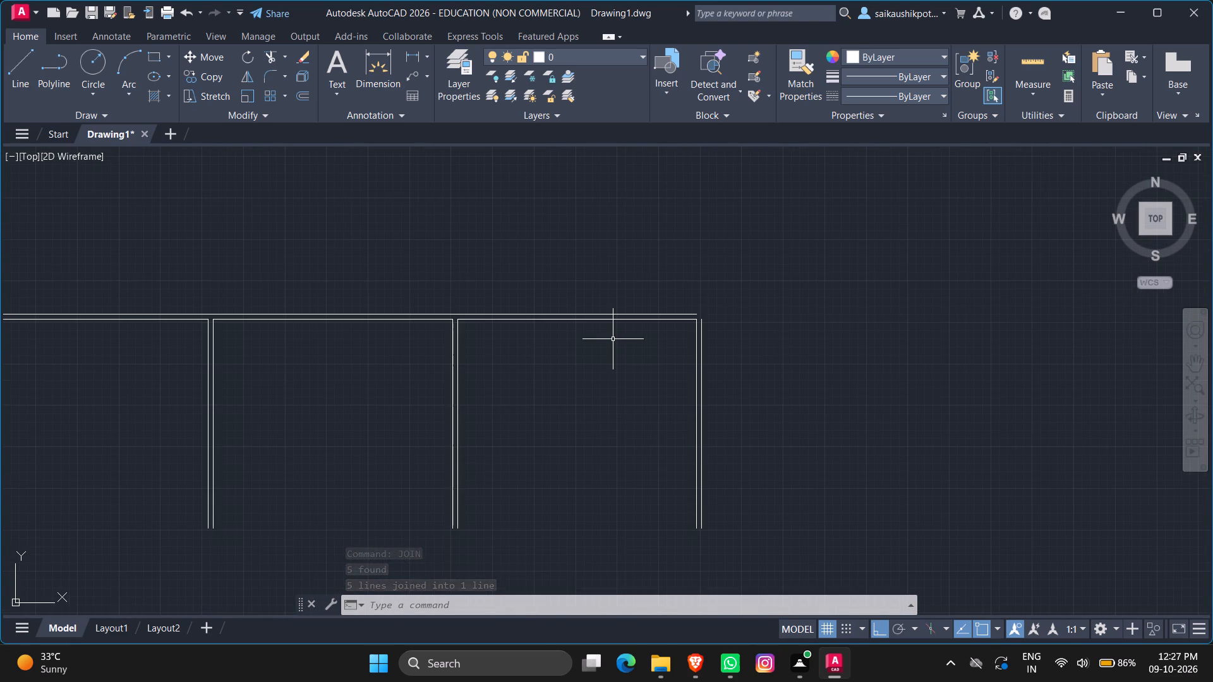
pyautogui.write('FILLE')
pyautogui.press('t')
pyautogui.press('Return')
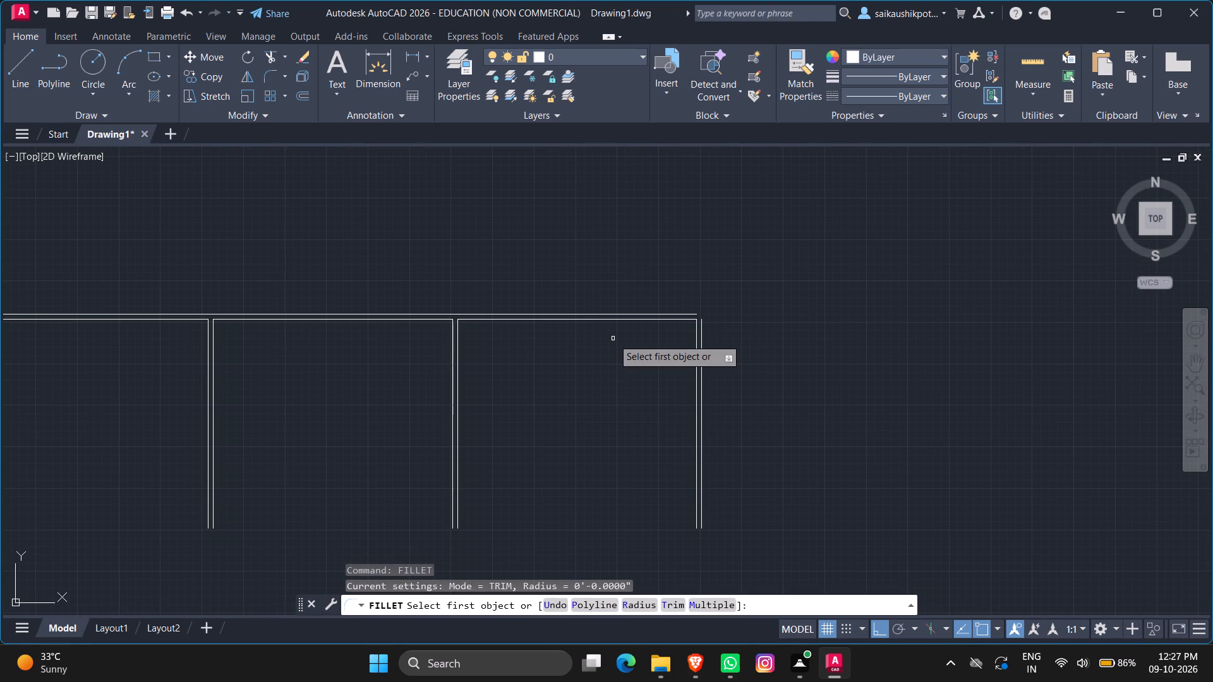
pyautogui.scroll(1, 703, 309)
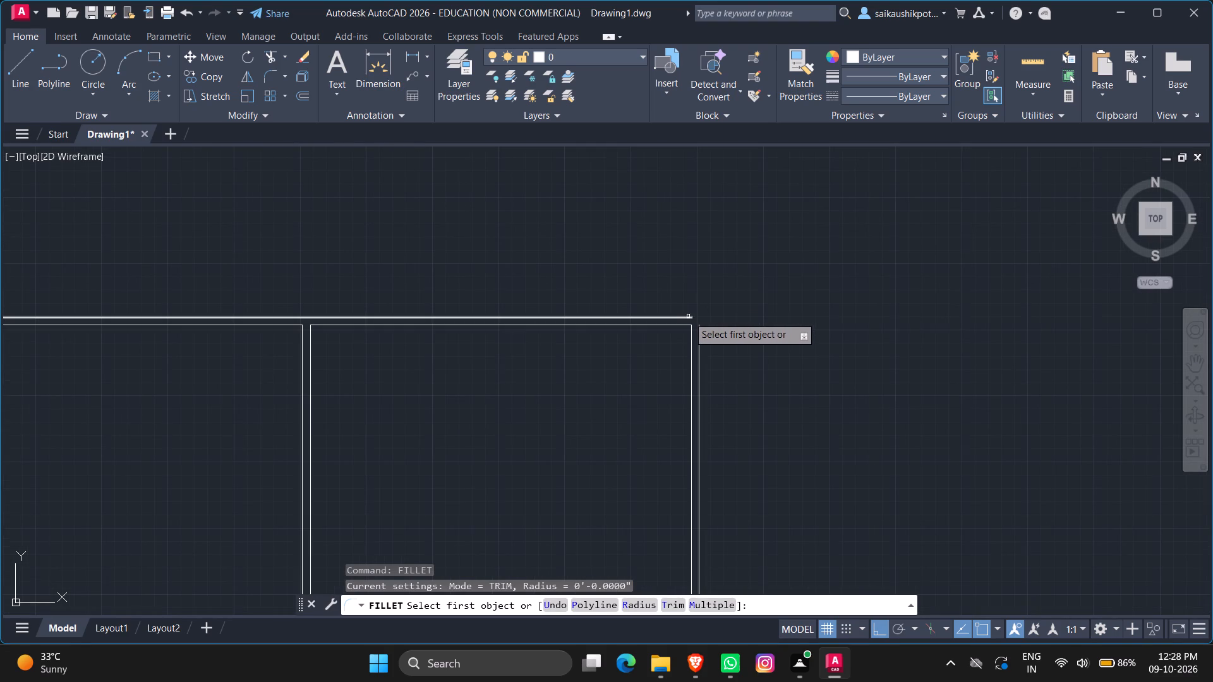
pyautogui.click(687, 316)
pyautogui.click(703, 332)
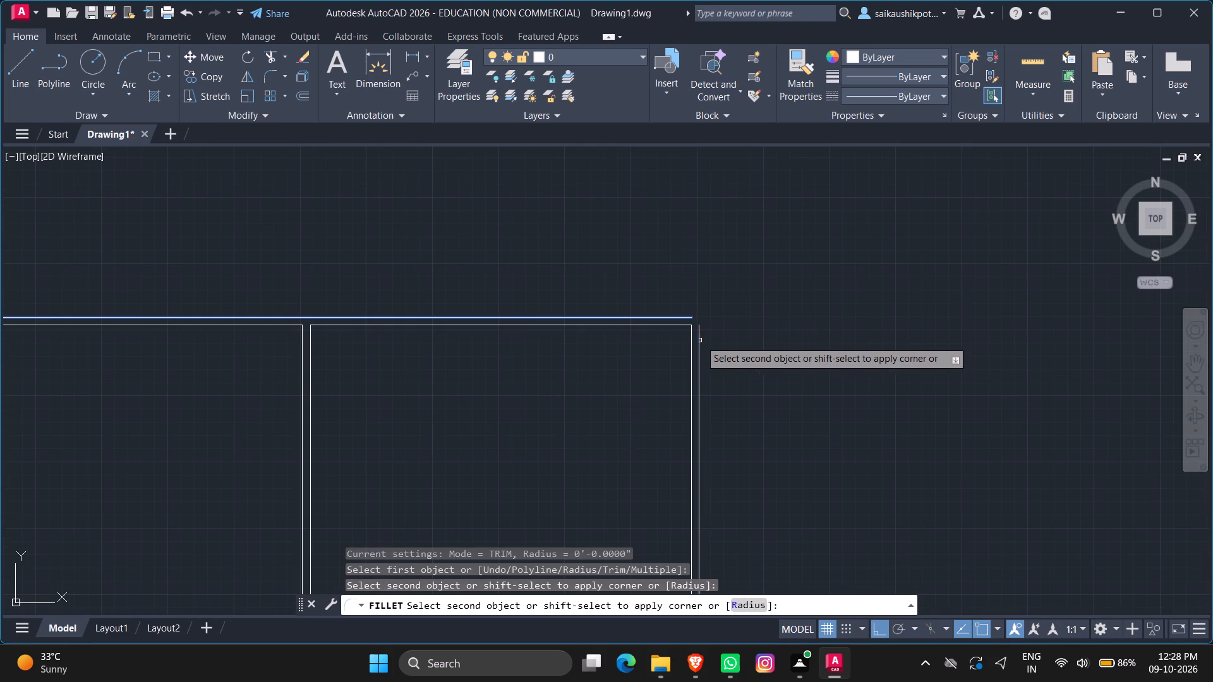
pyautogui.click(700, 340)
pyautogui.scroll(-4, 774, 349)
pyautogui.press('Escape')
# Draw the second room's inner bottom line between the lower ends of its two side walls' inner lines.
pyautogui.scroll(2, 486, 446)
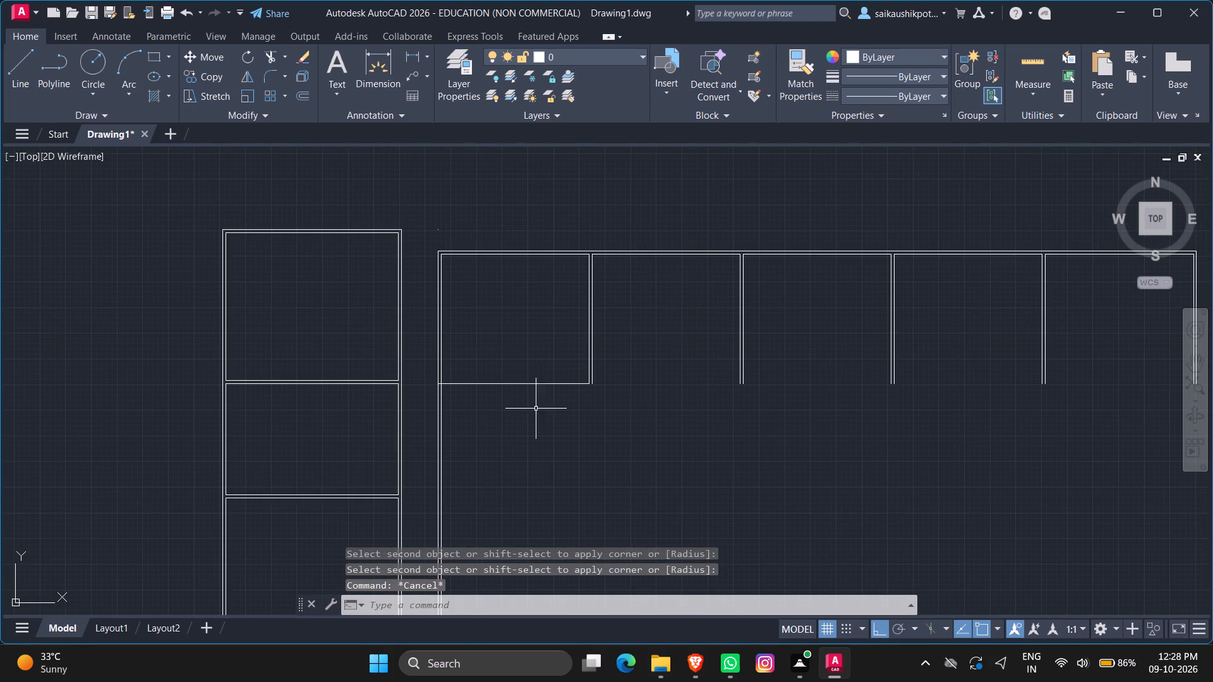
pyautogui.scroll(2, 615, 376)
pyautogui.press('l')
pyautogui.press('Return')
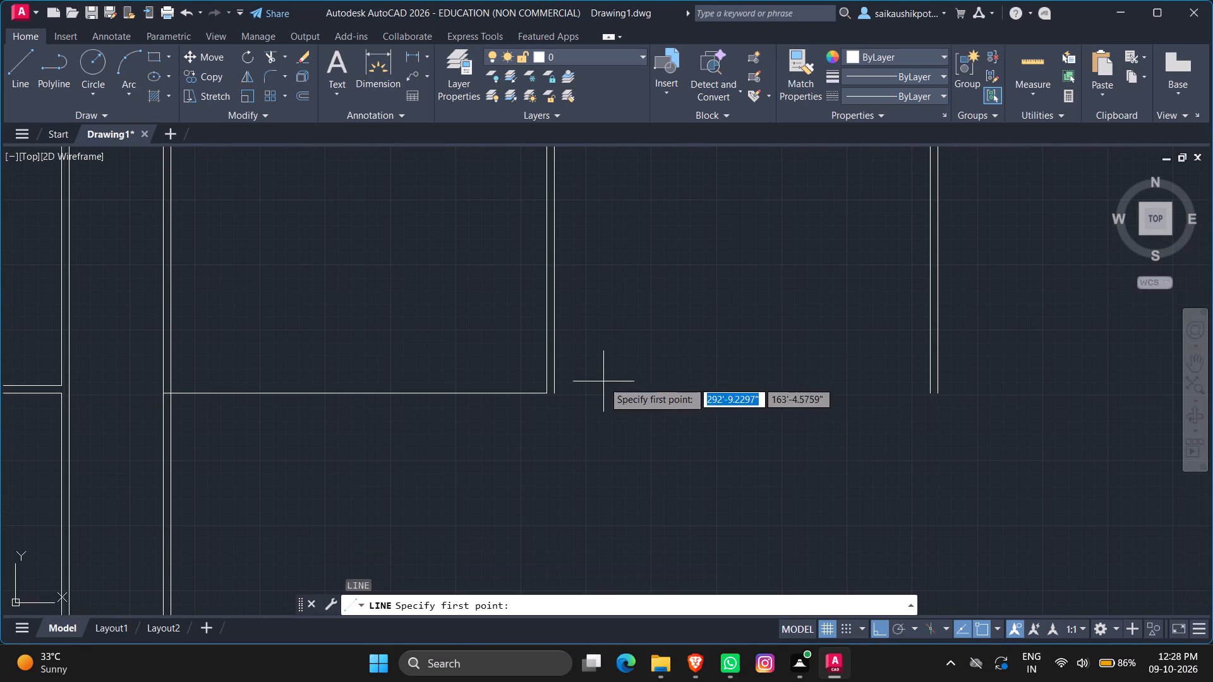
pyautogui.scroll(2, 553, 404)
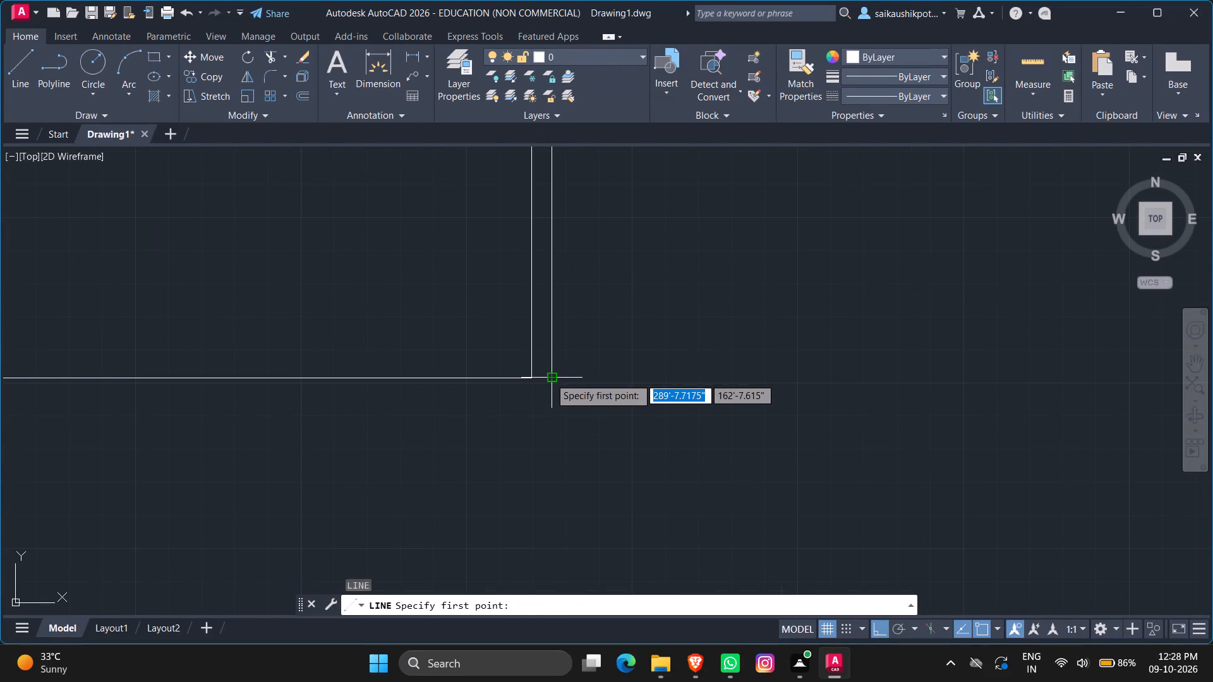
pyautogui.click(550, 378)
pyautogui.scroll(-3, 569, 446)
pyautogui.scroll(2, 804, 460)
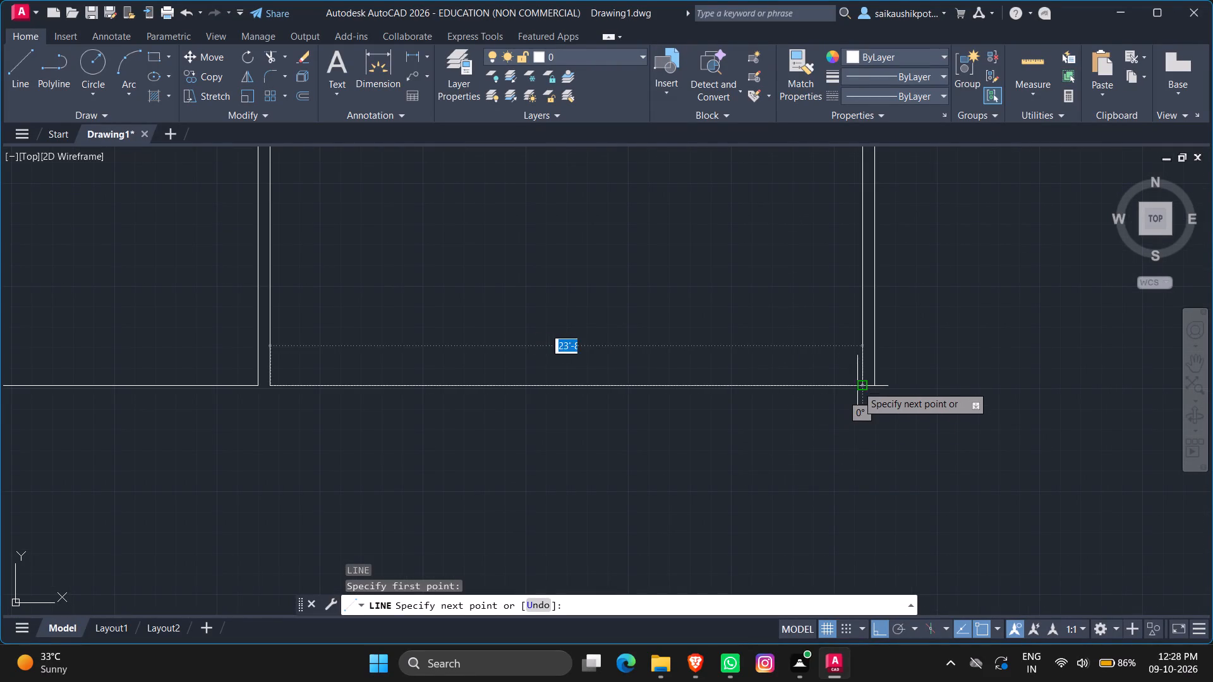
pyautogui.click(860, 383)
pyautogui.press('Escape')
pyautogui.scroll(-3, 790, 486)
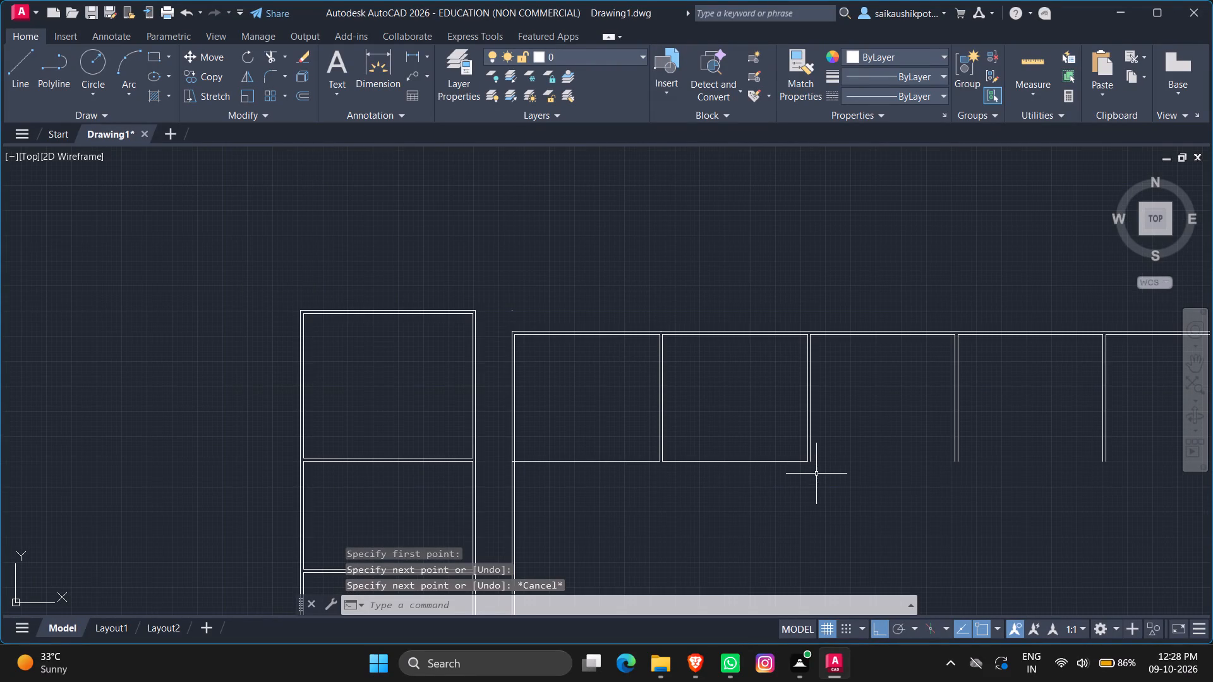
# Draw the third room's inner bottom line between the lower ends of its two side walls' inner lines.
pyautogui.press('l')
pyautogui.press('Return')
pyautogui.scroll(2, 816, 474)
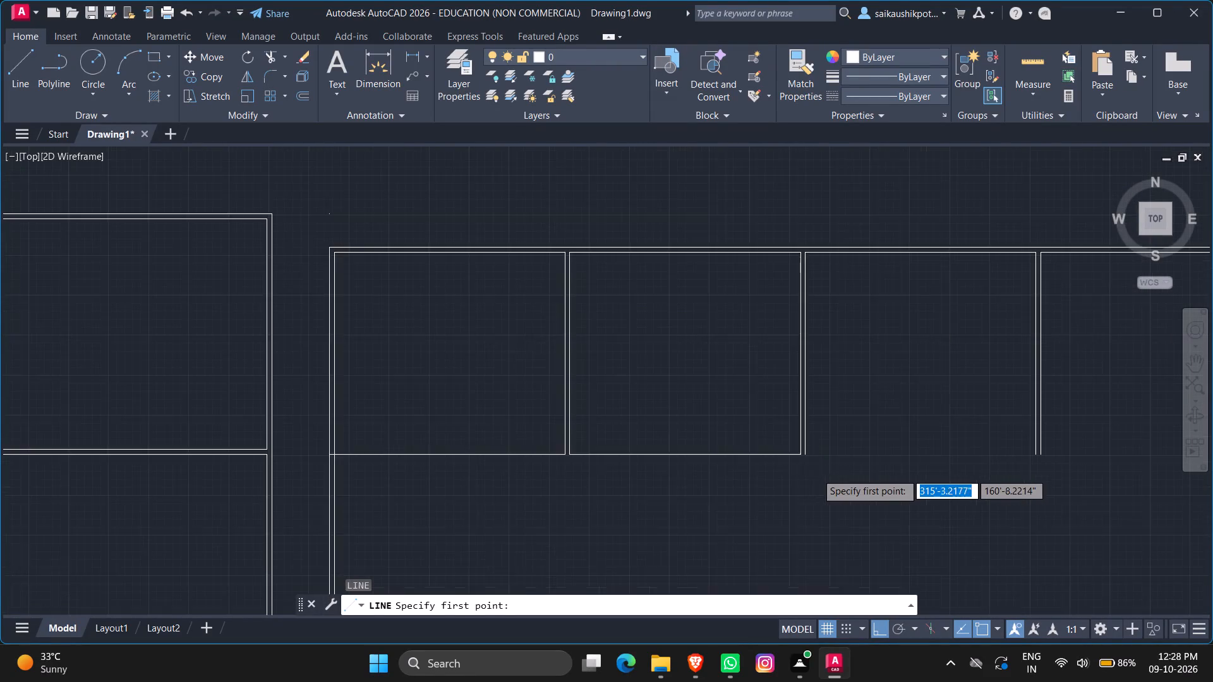
pyautogui.click(799, 440)
pyautogui.scroll(-3, 603, 469)
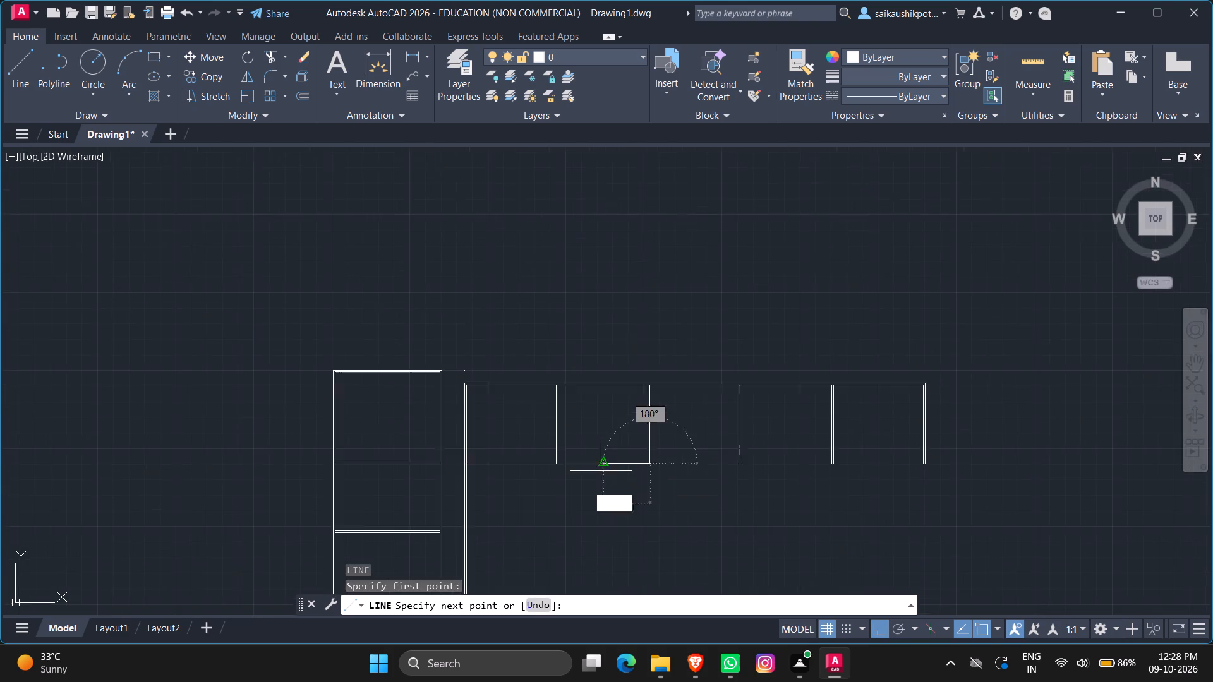
pyautogui.scroll(4, 733, 467)
pyautogui.click(759, 451)
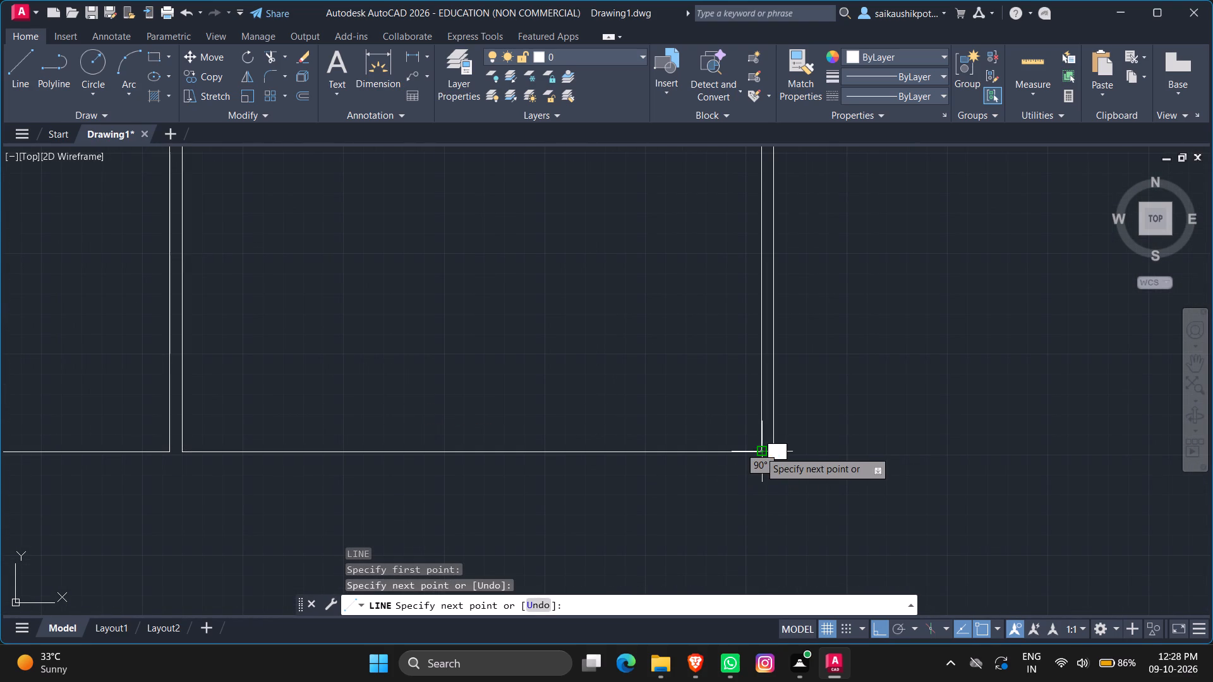
pyautogui.press('F1')
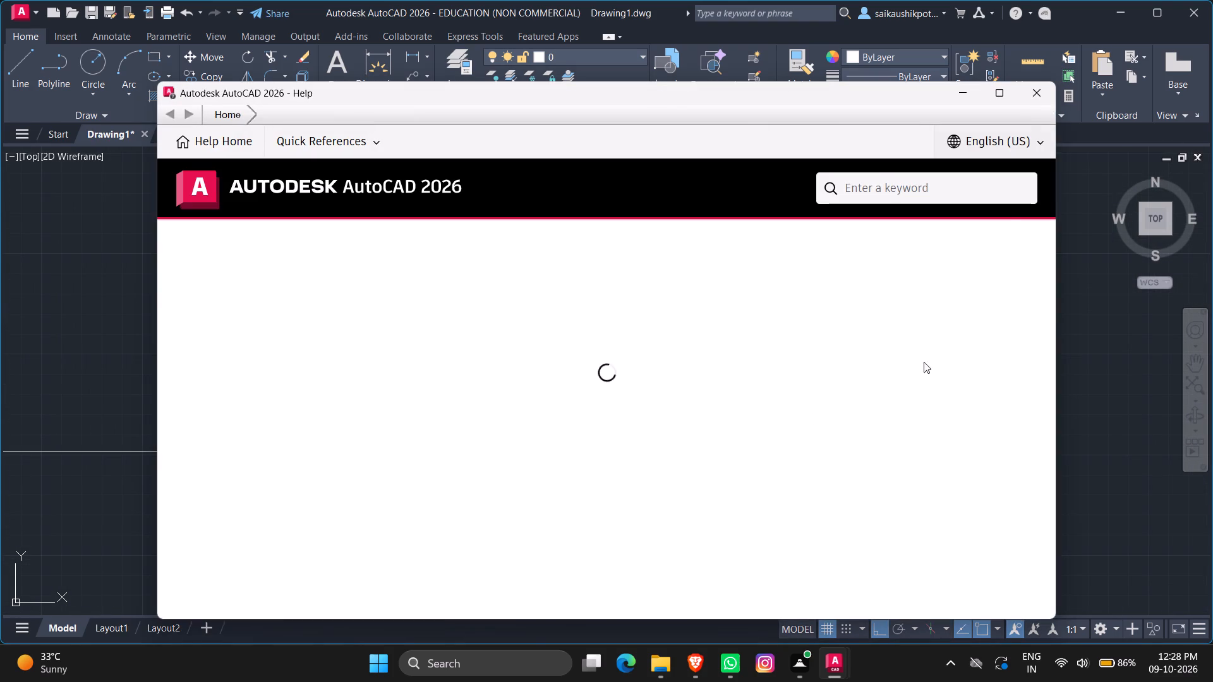
pyautogui.click(1041, 86)
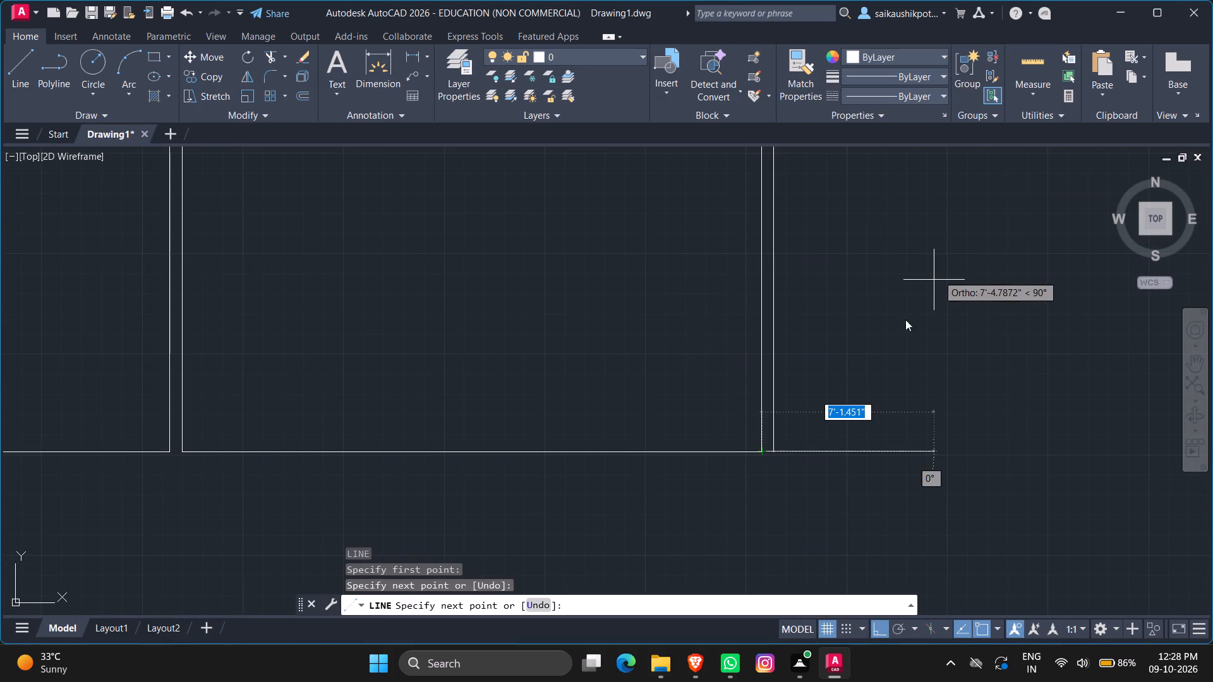
pyautogui.press('Escape')
# Draw the fourth room's inner bottom line between the lower ends of its two side walls' inner lines.
pyautogui.press('l')
pyautogui.press('Return')
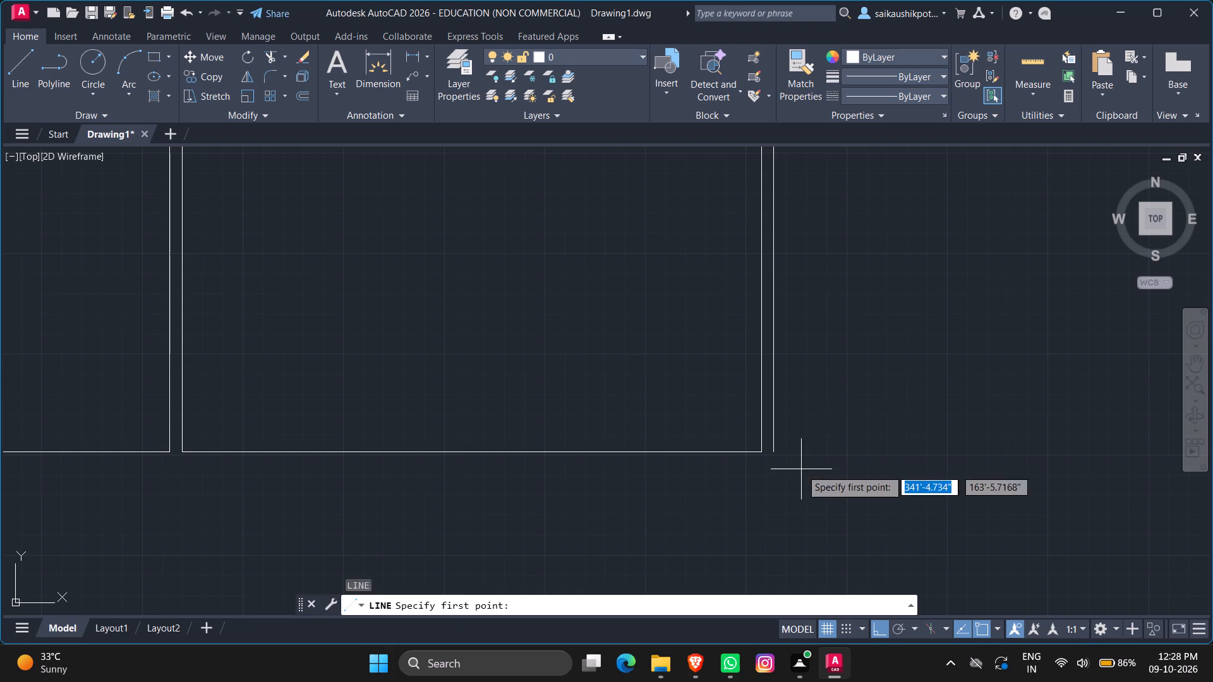
pyautogui.click(774, 450)
pyautogui.scroll(-3, 874, 431)
pyautogui.scroll(-2, 694, 449)
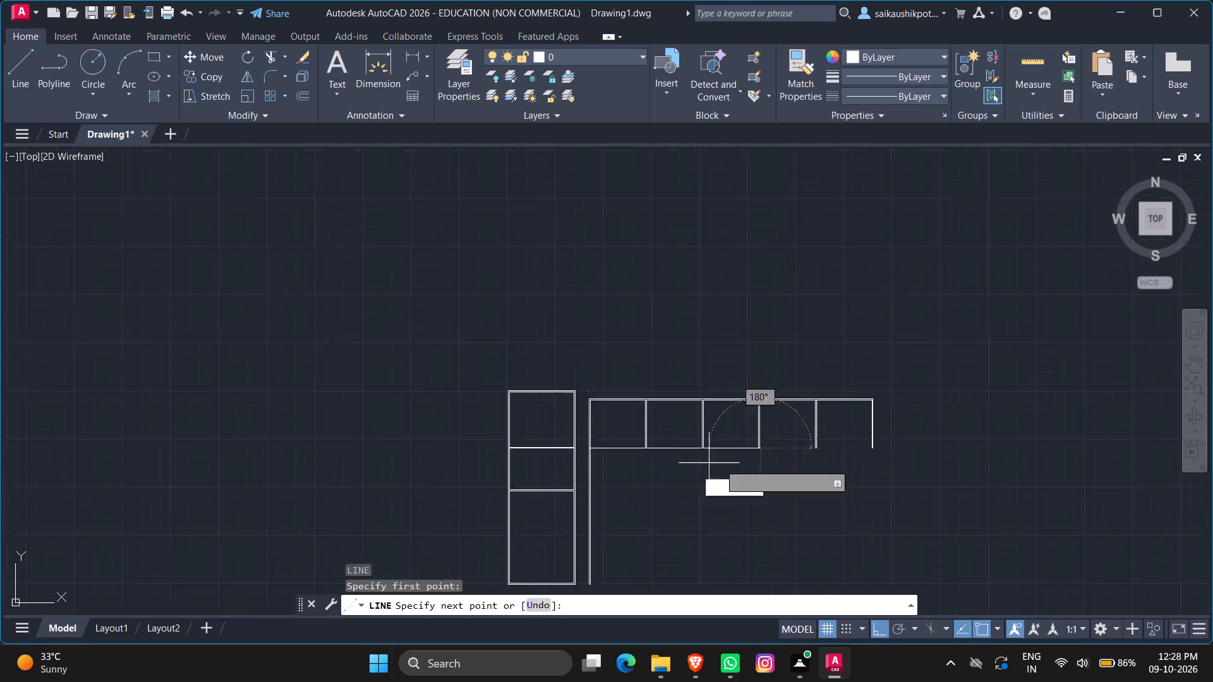
pyautogui.scroll(-1, 727, 464)
pyautogui.scroll(4, 846, 438)
pyautogui.scroll(-4, 573, 492)
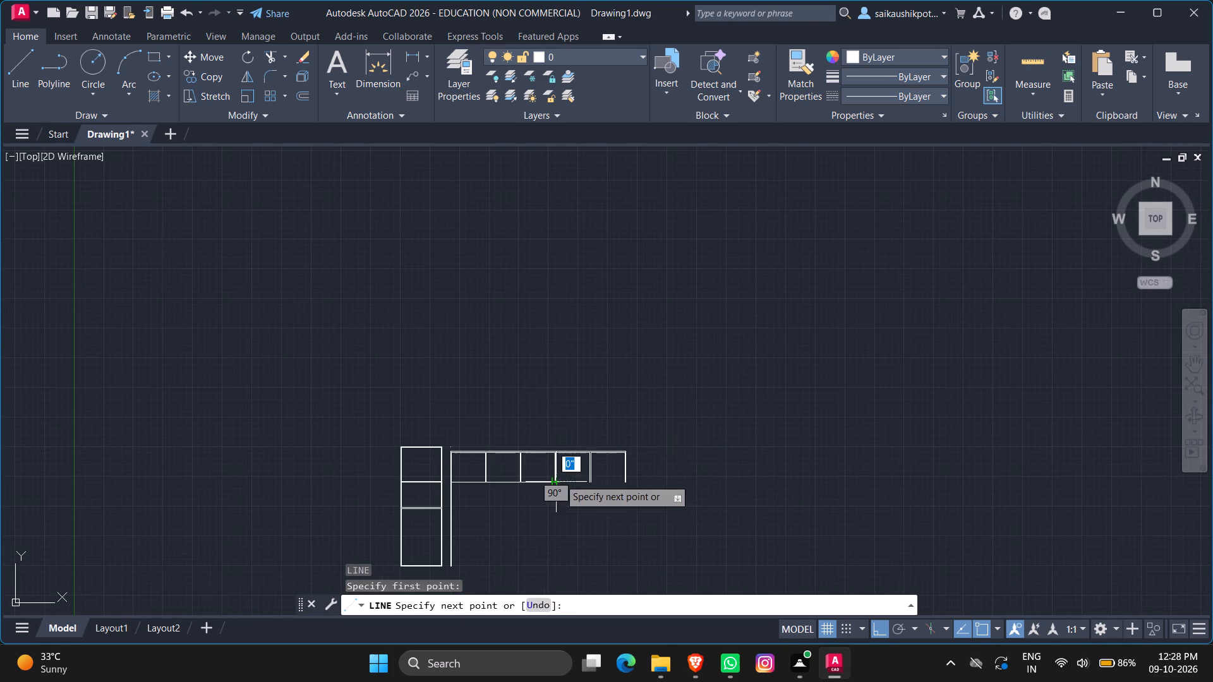
pyautogui.scroll(6, 559, 479)
pyautogui.scroll(-3, 697, 488)
pyautogui.scroll(4, 752, 498)
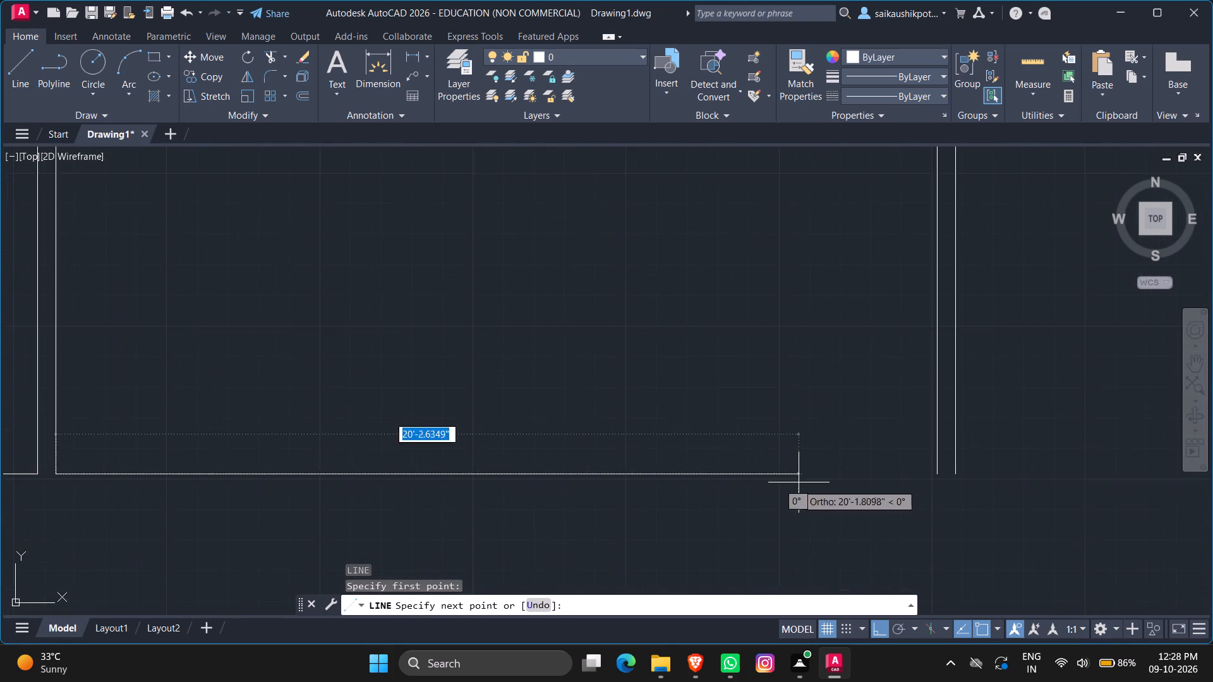
pyautogui.scroll(1, 802, 482)
pyautogui.click(1015, 469)
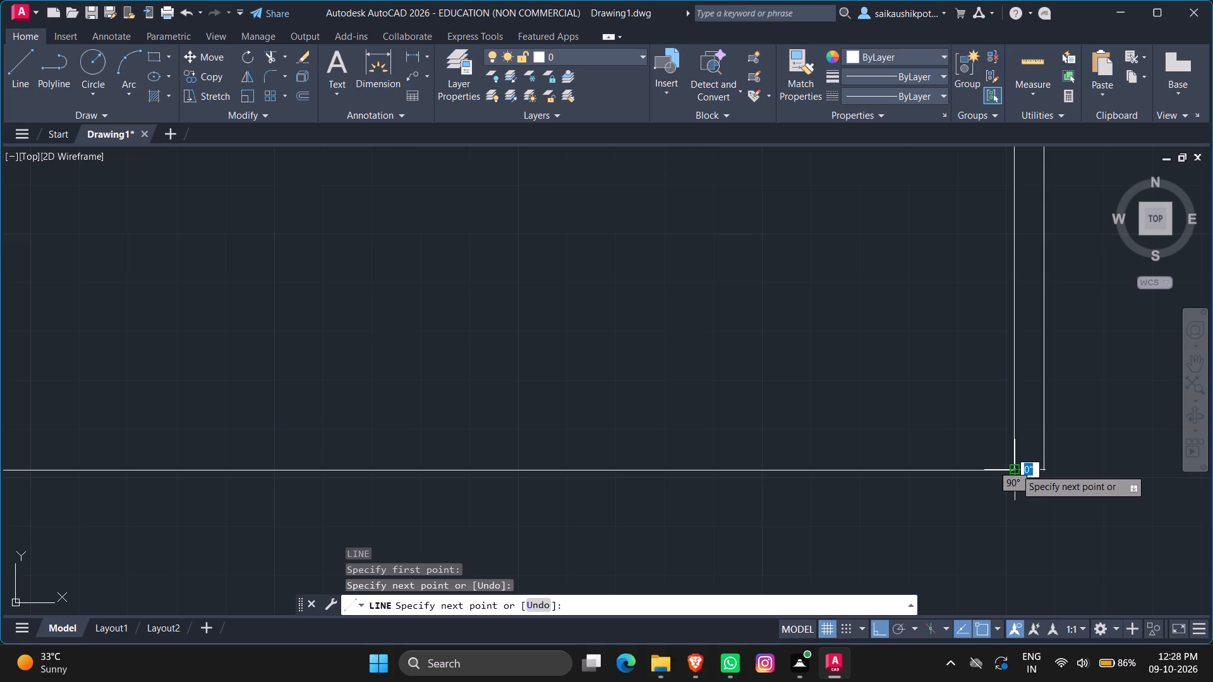
pyautogui.press('Escape')
# Draw the fifth room's inner bottom line between the lower ends of its two side walls' inner lines.
pyautogui.scroll(-5, 762, 420)
pyautogui.press('l')
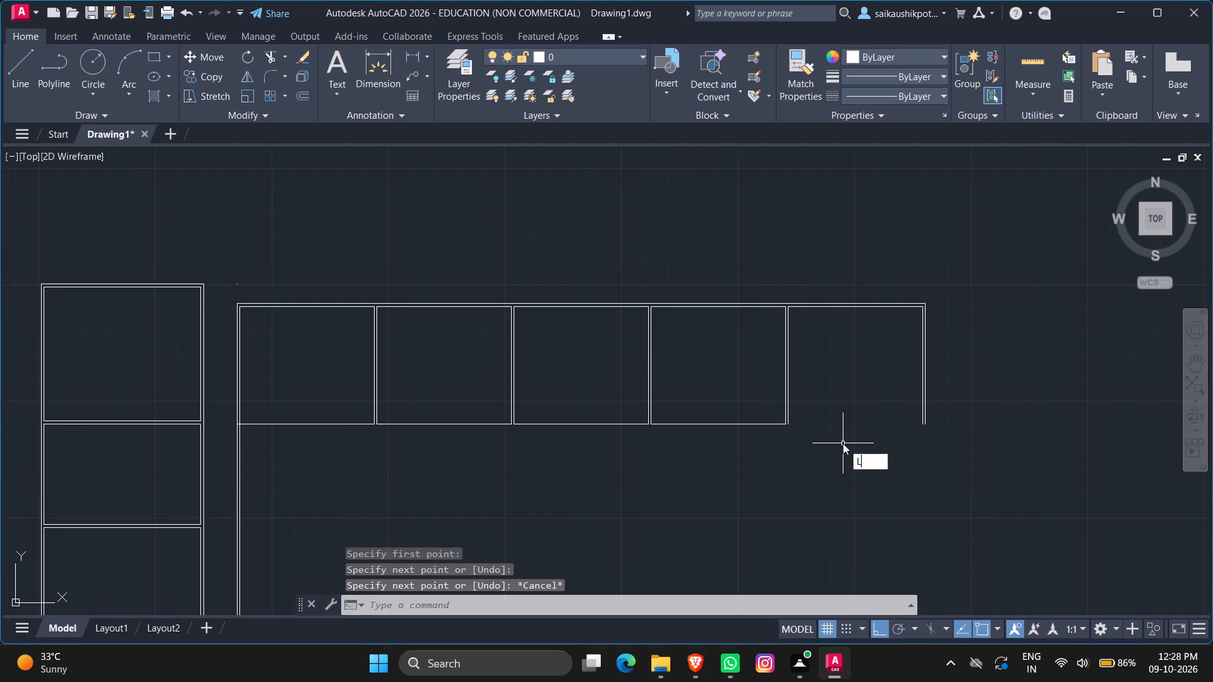
pyautogui.press('Return')
pyautogui.scroll(4, 798, 433)
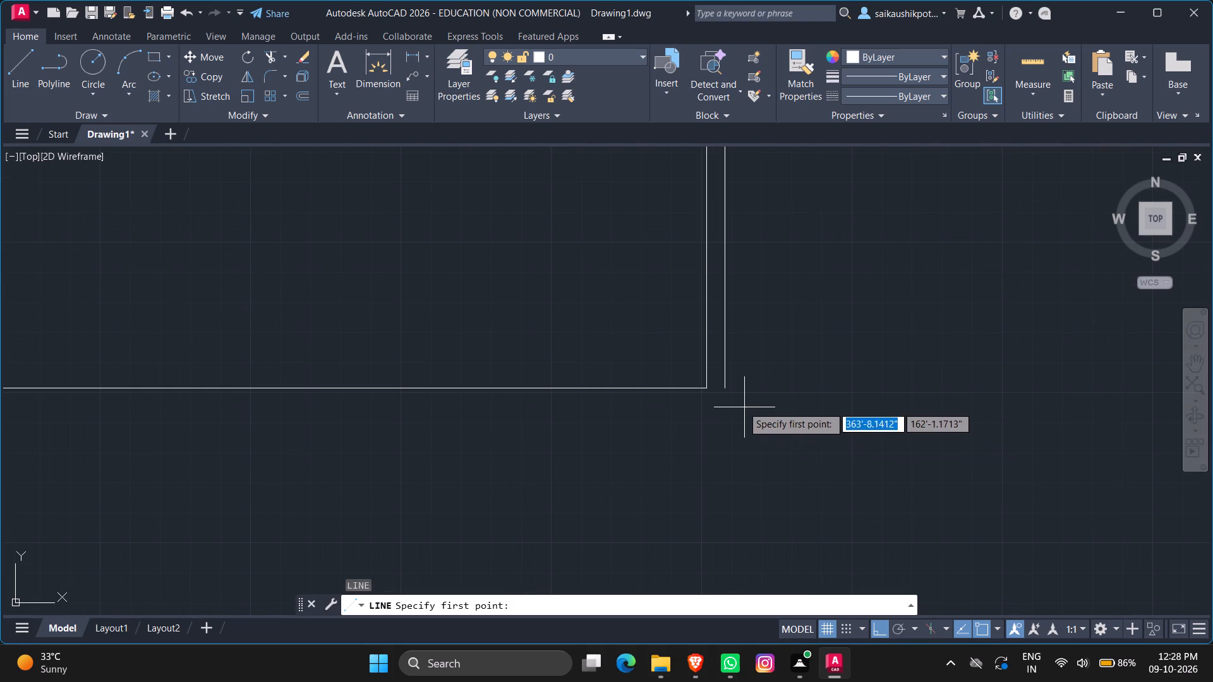
pyautogui.click(727, 388)
pyautogui.scroll(-4, 795, 405)
pyautogui.scroll(4, 909, 446)
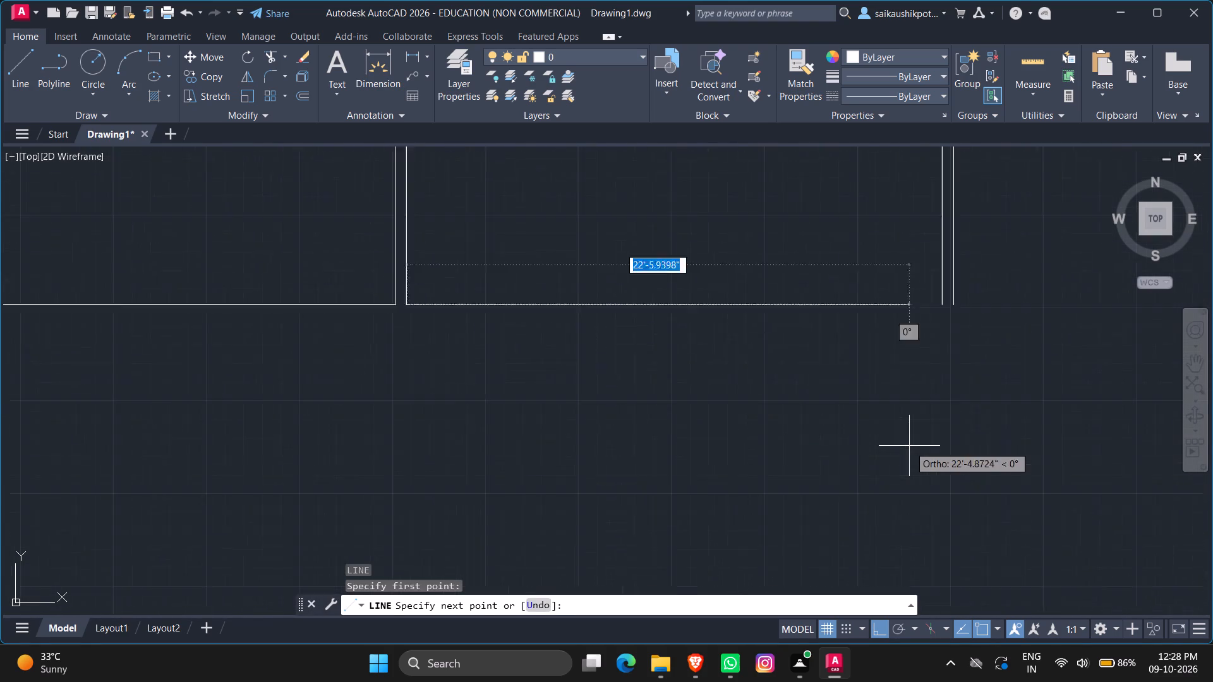
pyautogui.scroll(-3, 933, 337)
pyautogui.scroll(5, 936, 289)
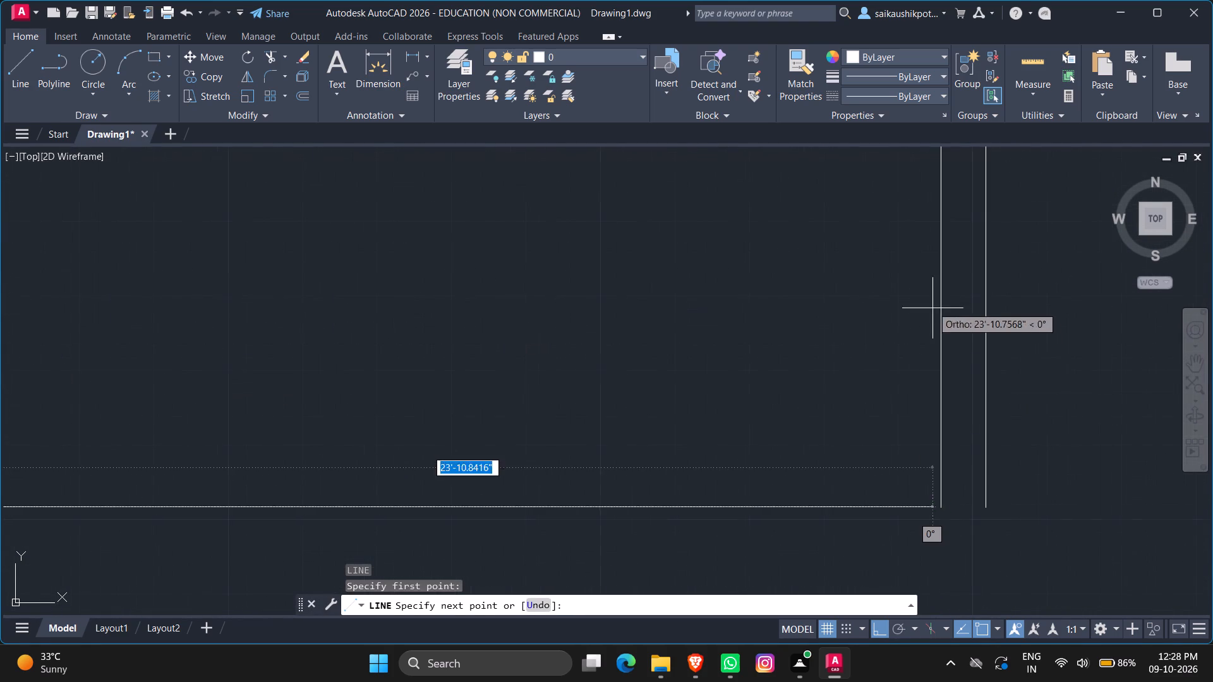
pyautogui.click(939, 505)
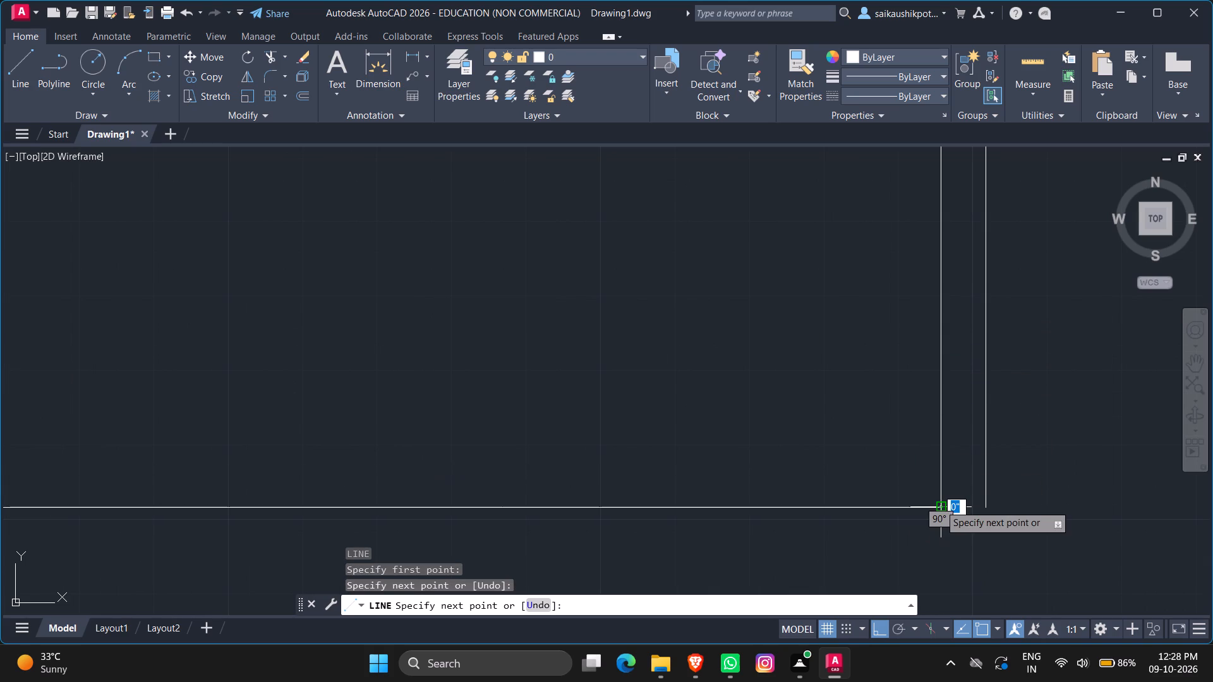
pyautogui.press('Escape')
pyautogui.scroll(-5, 854, 518)
pyautogui.scroll(-2, 924, 491)
pyautogui.scroll(2, 882, 522)
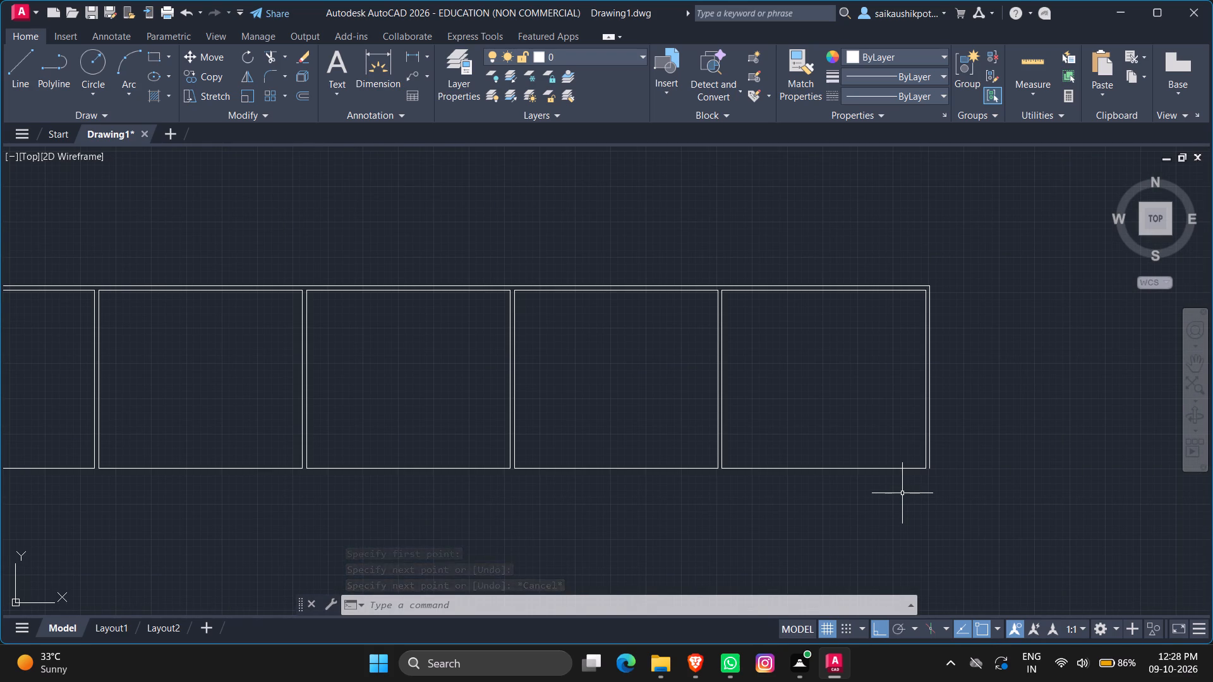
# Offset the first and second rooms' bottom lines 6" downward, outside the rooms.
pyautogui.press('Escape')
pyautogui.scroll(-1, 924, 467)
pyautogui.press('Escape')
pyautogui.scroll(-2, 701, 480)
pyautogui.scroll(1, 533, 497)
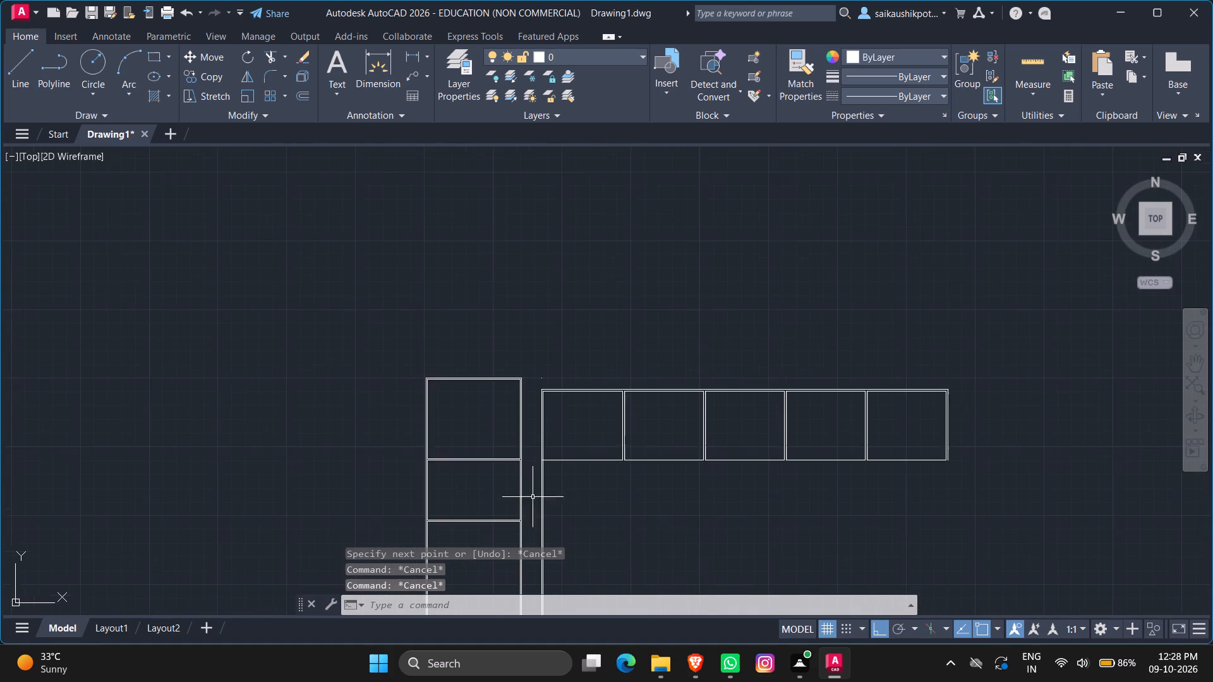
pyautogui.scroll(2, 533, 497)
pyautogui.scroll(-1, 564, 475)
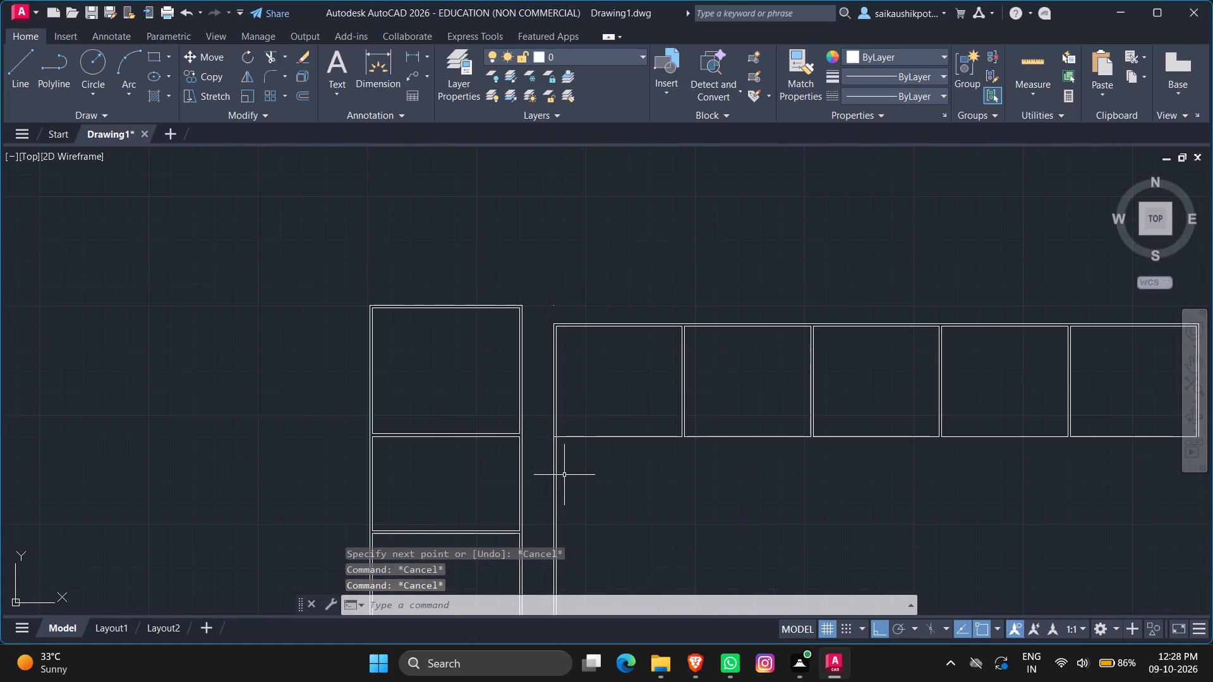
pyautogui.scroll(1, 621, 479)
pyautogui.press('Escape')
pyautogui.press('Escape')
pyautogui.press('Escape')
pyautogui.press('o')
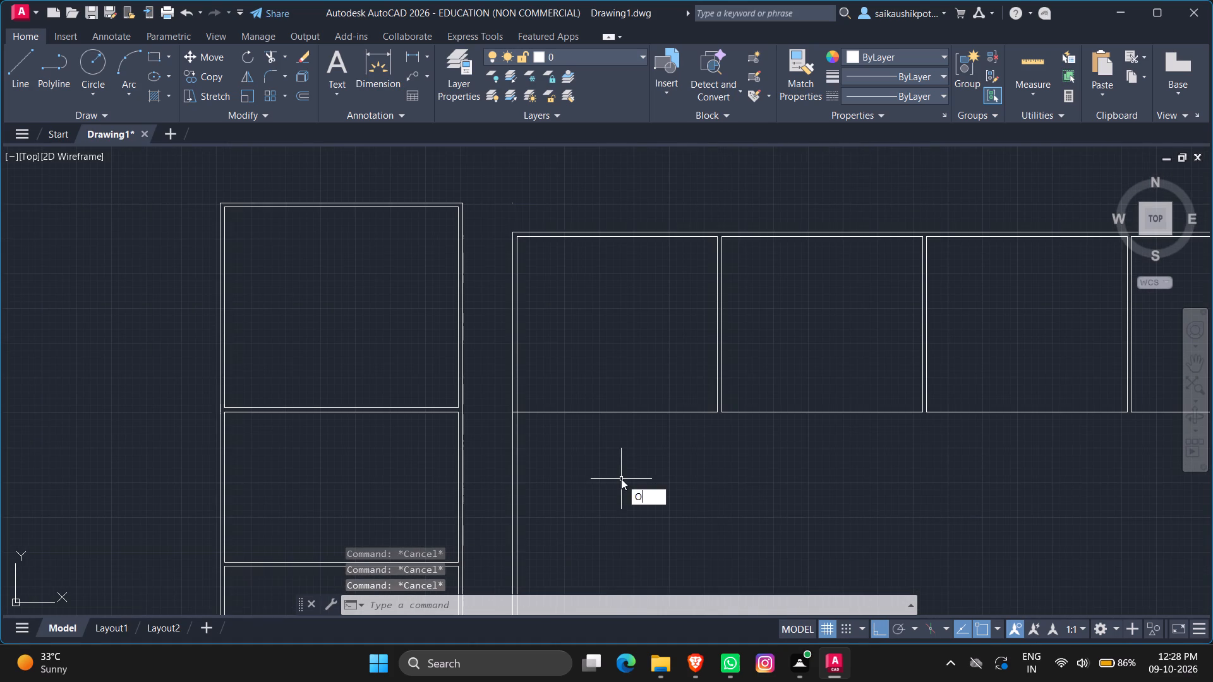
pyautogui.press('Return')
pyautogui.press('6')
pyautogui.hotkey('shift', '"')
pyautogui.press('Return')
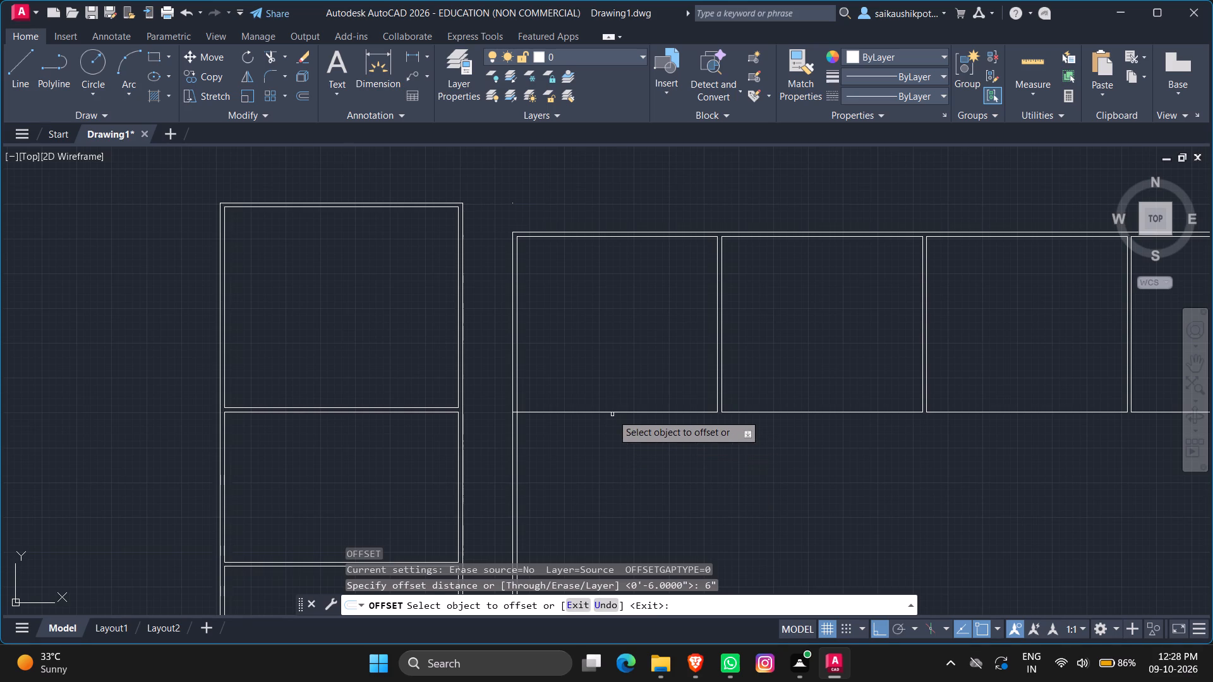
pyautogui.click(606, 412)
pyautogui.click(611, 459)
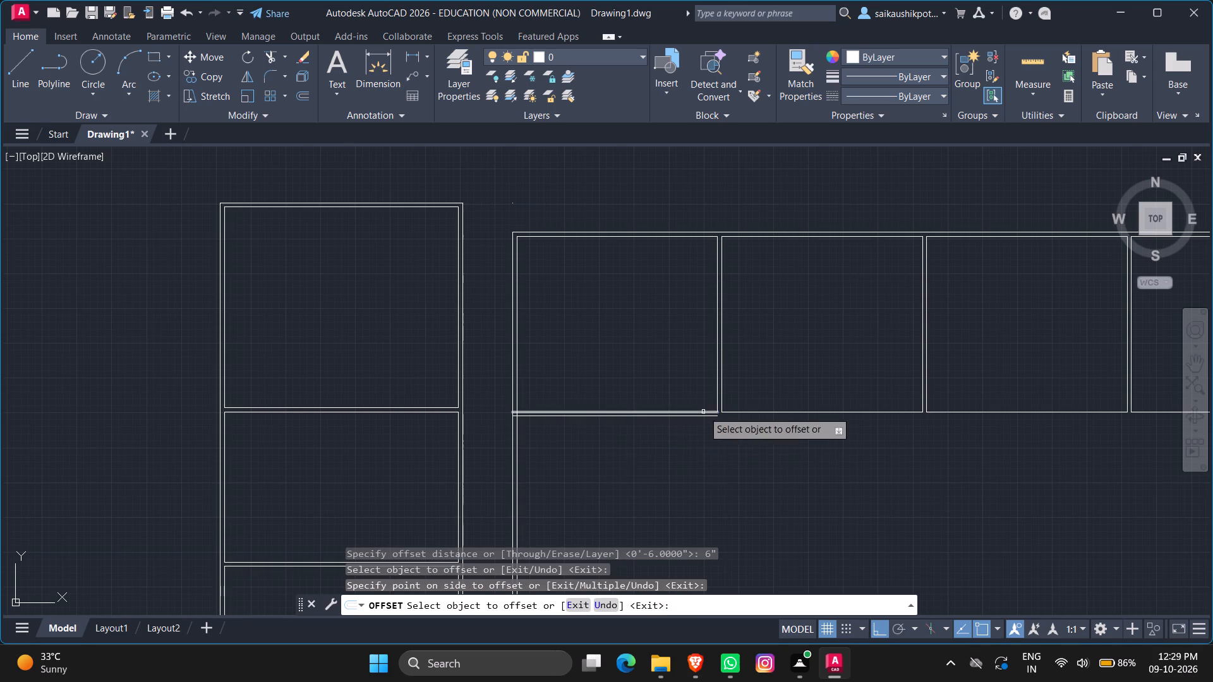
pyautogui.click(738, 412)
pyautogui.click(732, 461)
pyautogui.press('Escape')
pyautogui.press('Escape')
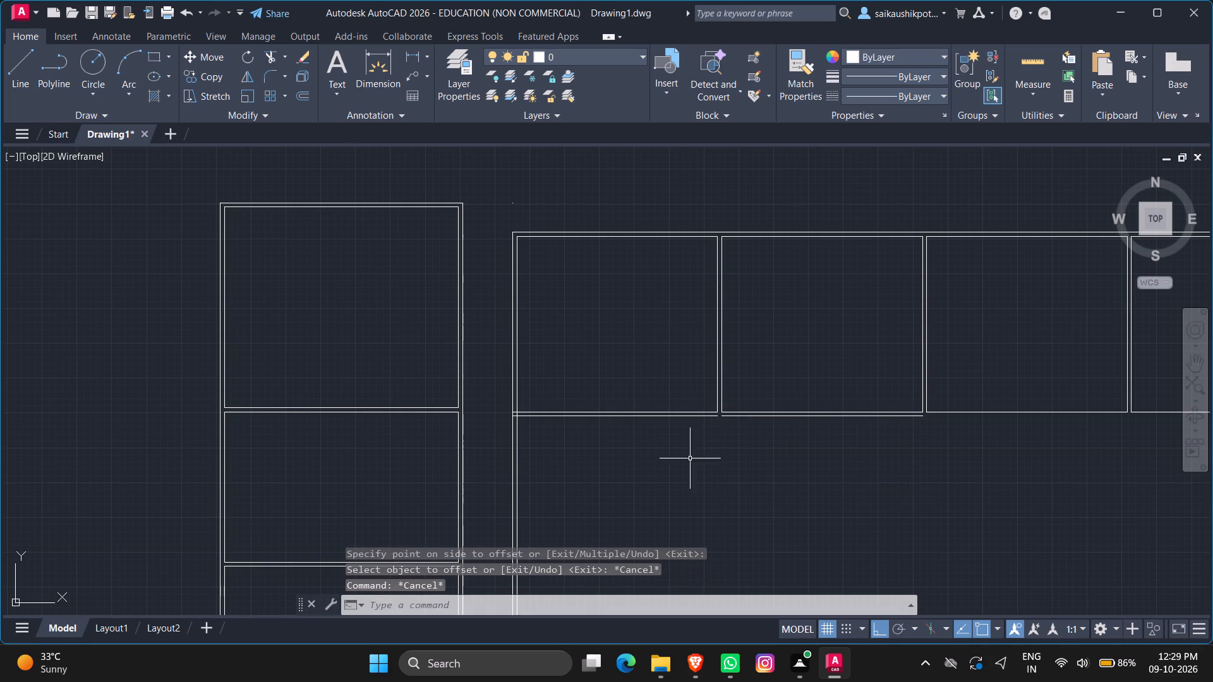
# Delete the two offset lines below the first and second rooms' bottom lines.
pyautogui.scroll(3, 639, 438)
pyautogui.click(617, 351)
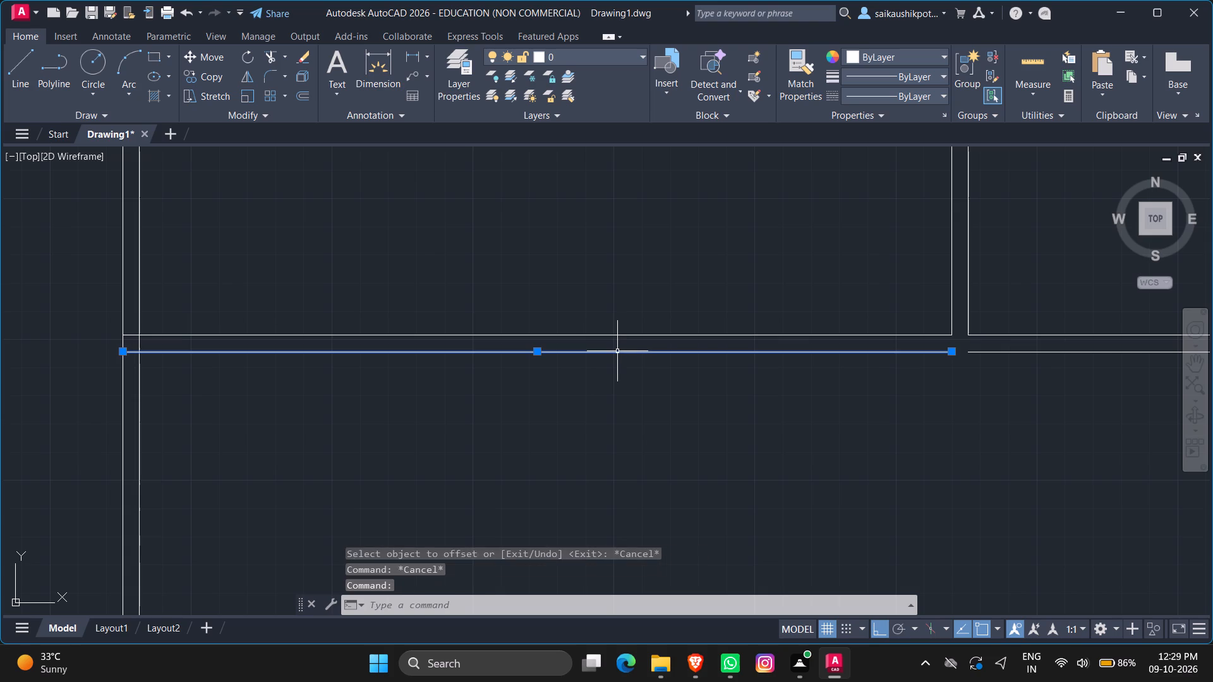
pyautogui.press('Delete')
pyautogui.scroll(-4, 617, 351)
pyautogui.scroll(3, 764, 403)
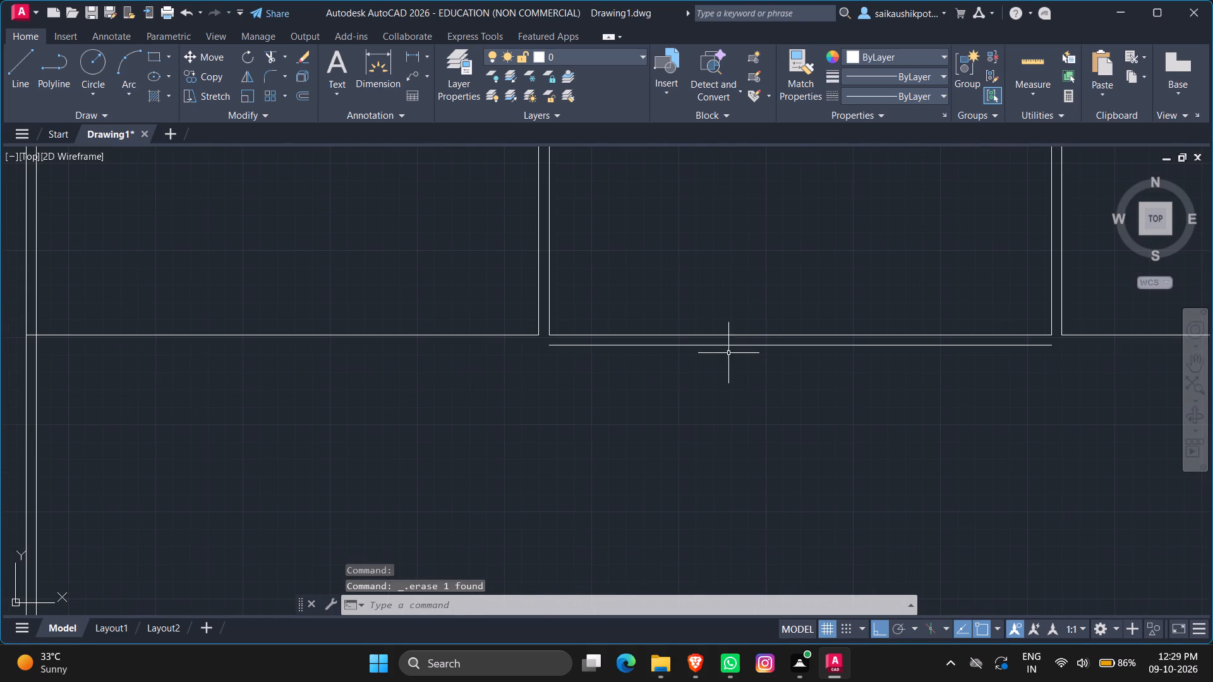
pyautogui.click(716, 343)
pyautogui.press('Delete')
# Offset the first and second rooms' bottom lines 6" upward, into the rooms.
pyautogui.scroll(-1, 712, 359)
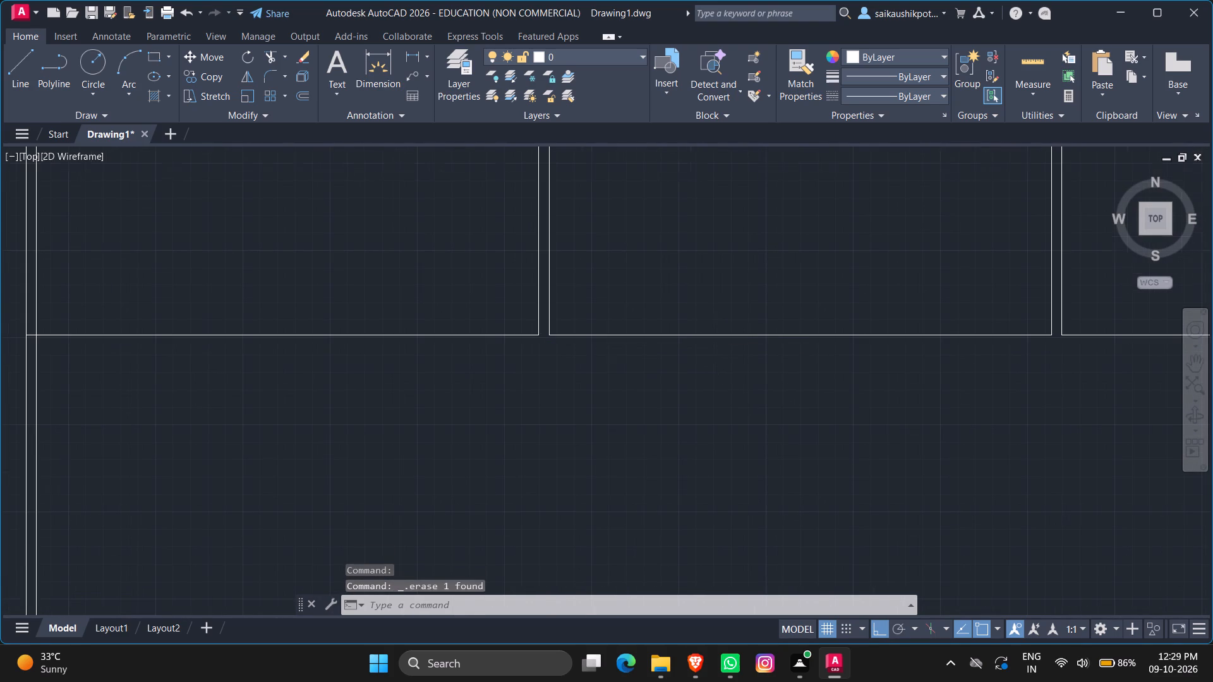
pyautogui.scroll(-1, 709, 364)
pyautogui.scroll(2, 428, 309)
pyautogui.scroll(-1, 524, 374)
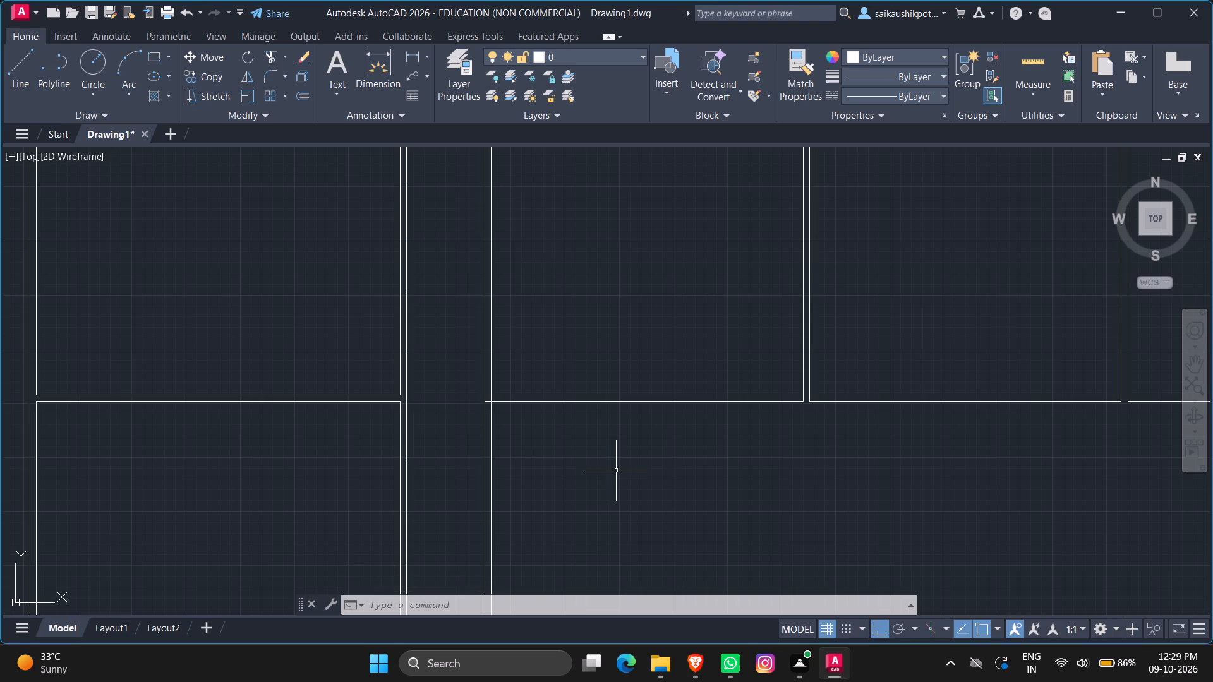
pyautogui.press('o')
pyautogui.press('Return')
pyautogui.write('6"')
pyautogui.press('Return')
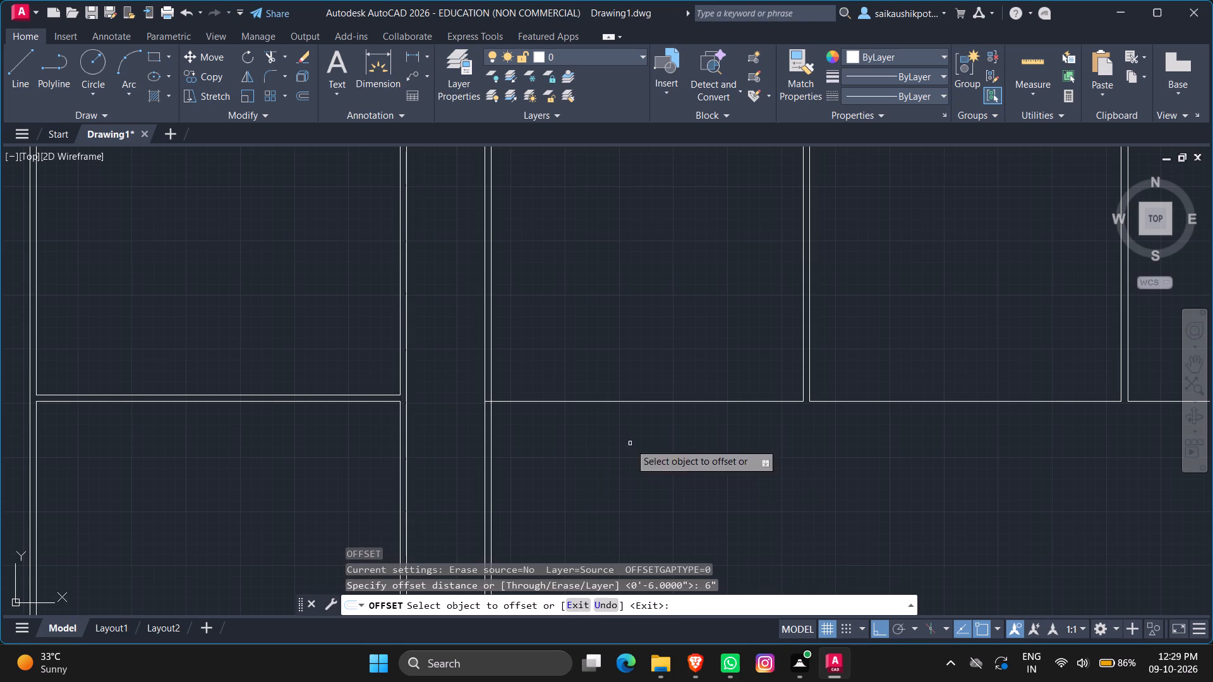
pyautogui.click(622, 402)
pyautogui.click(625, 318)
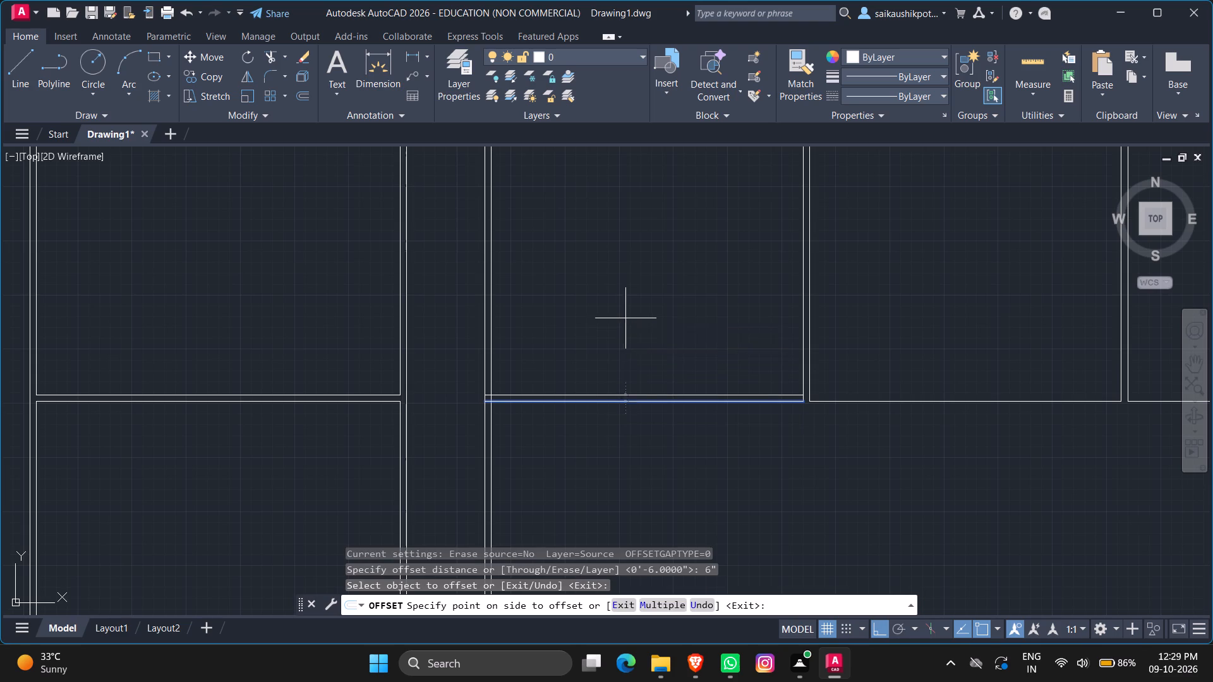
pyautogui.click(841, 402)
pyautogui.click(862, 356)
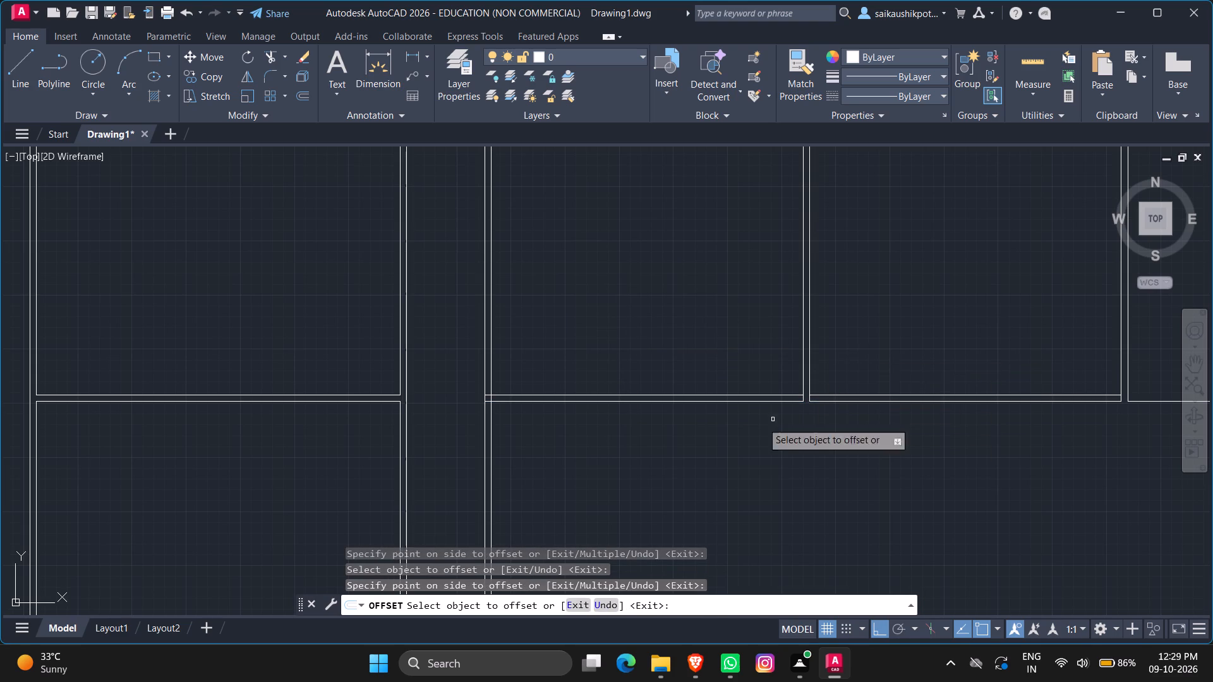
# Offset the third, fourth and fifth rooms' bottom lines 6" upward, into the rooms.
pyautogui.scroll(-3, 705, 434)
pyautogui.scroll(3, 878, 440)
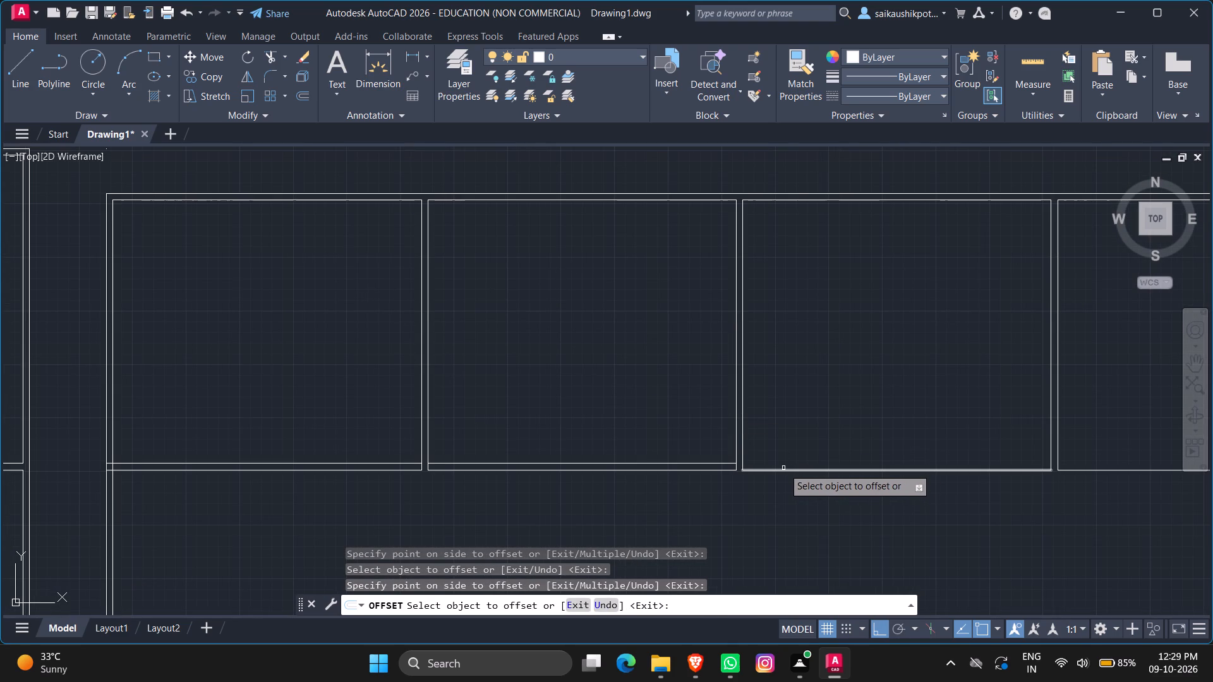
pyautogui.click(783, 468)
pyautogui.click(804, 415)
pyautogui.scroll(-2, 699, 517)
pyautogui.scroll(1, 881, 504)
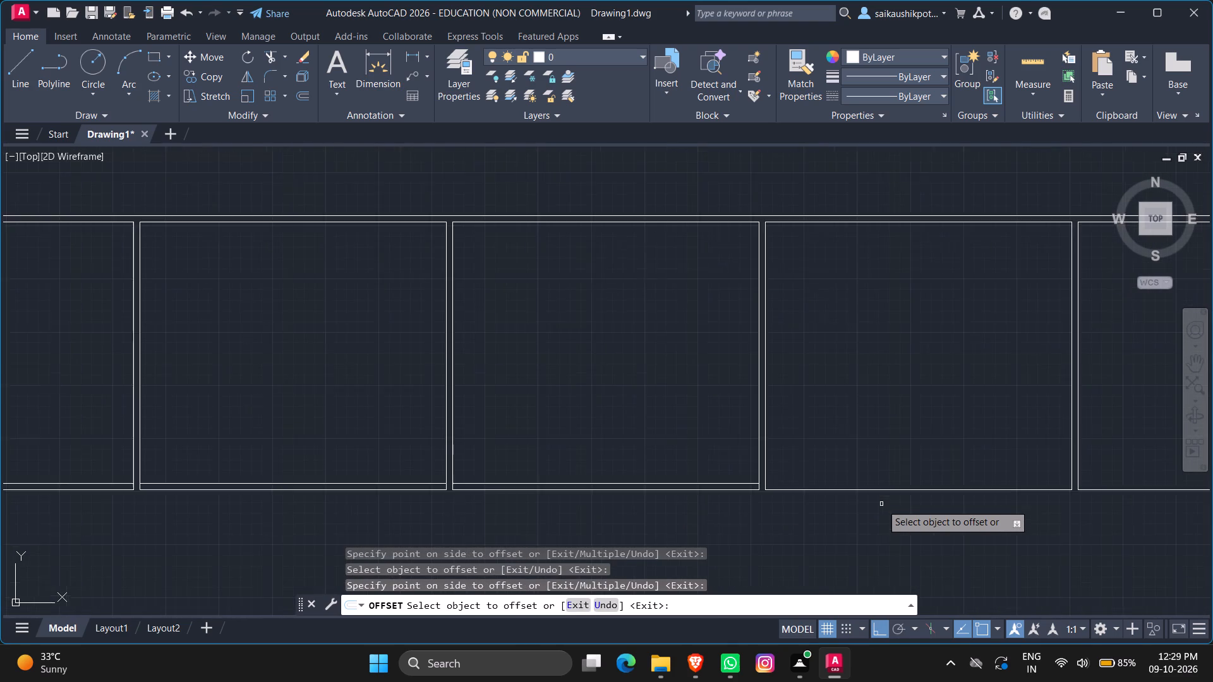
pyautogui.scroll(2, 881, 504)
pyautogui.click(855, 481)
pyautogui.click(856, 433)
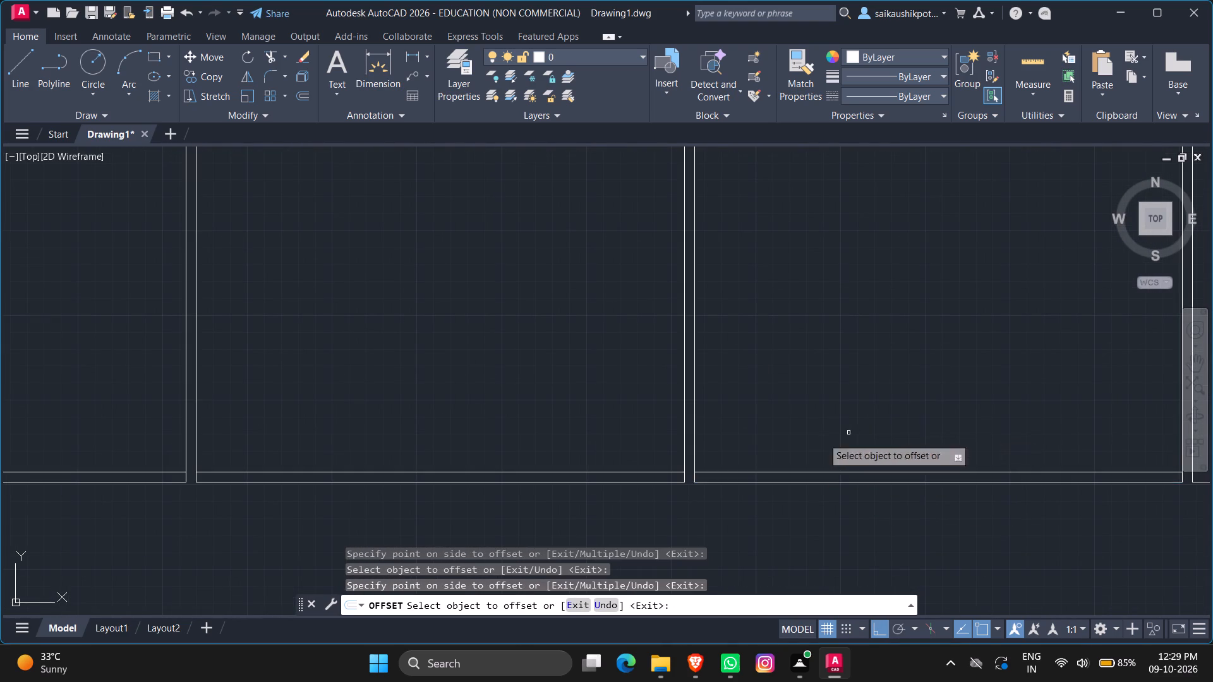
pyautogui.scroll(-3, 539, 434)
pyautogui.scroll(2, 756, 448)
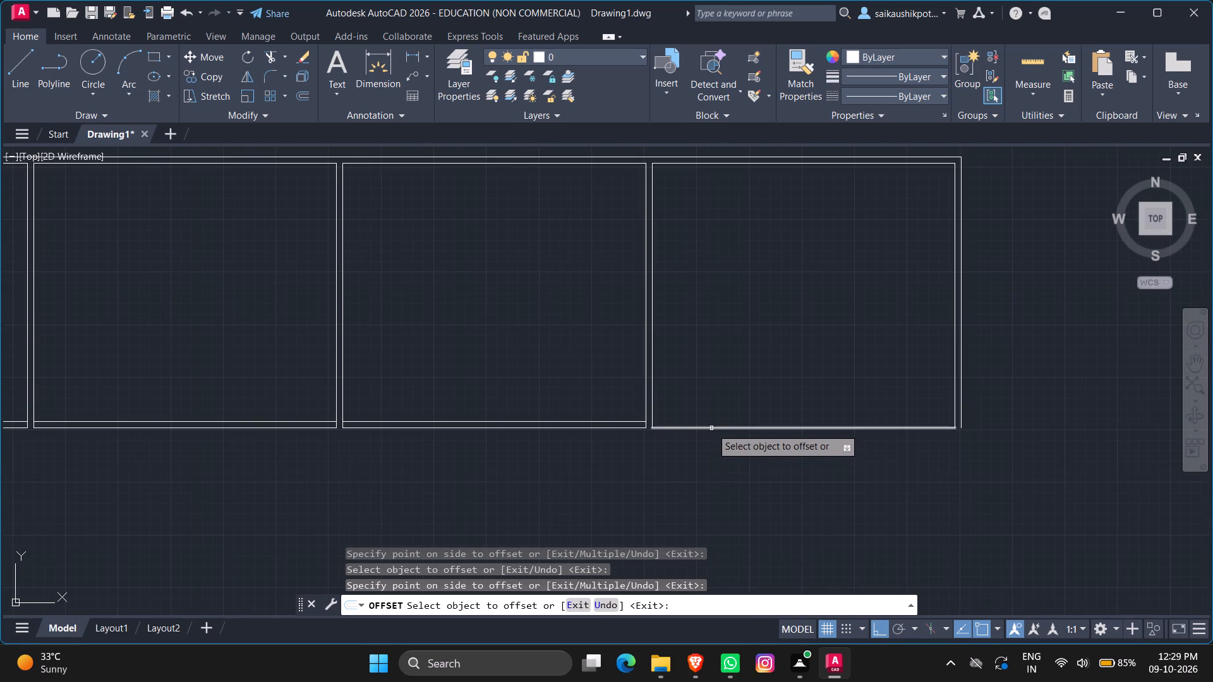
pyautogui.click(711, 428)
pyautogui.click(759, 368)
pyautogui.press('Escape')
pyautogui.press('Escape')
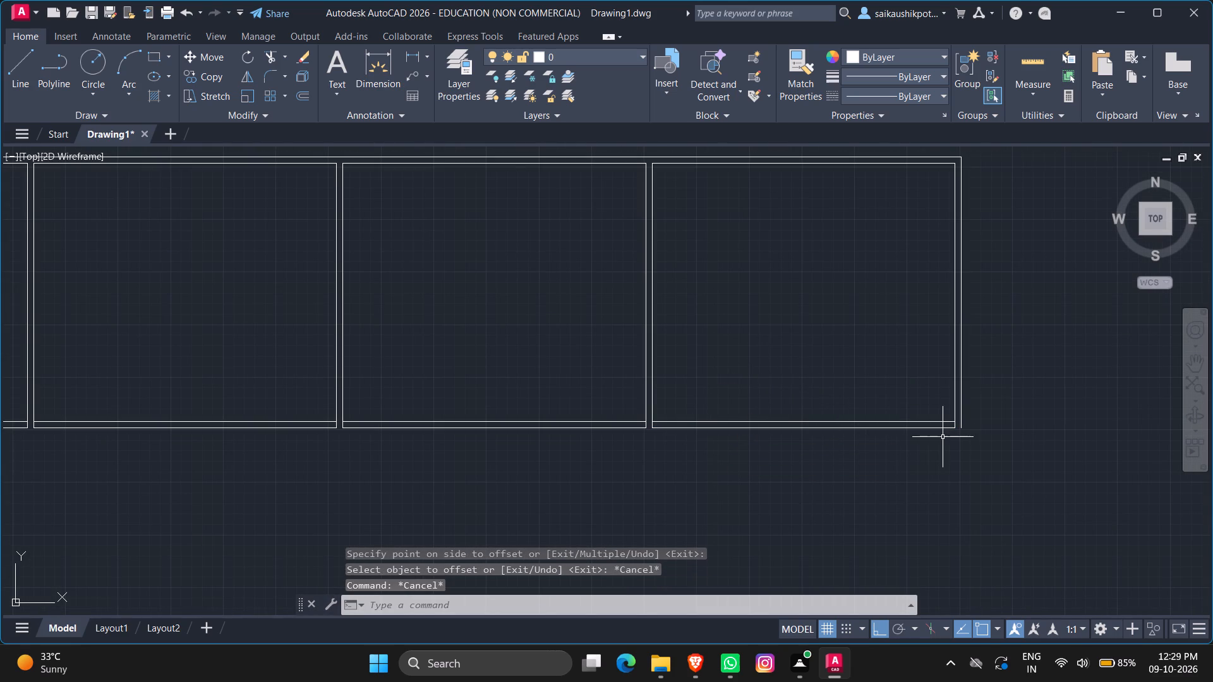
# Stretch the fifth room's outer bottom line to the lower end of the row's outer right wall line.
pyautogui.scroll(4, 954, 429)
pyautogui.click(884, 423)
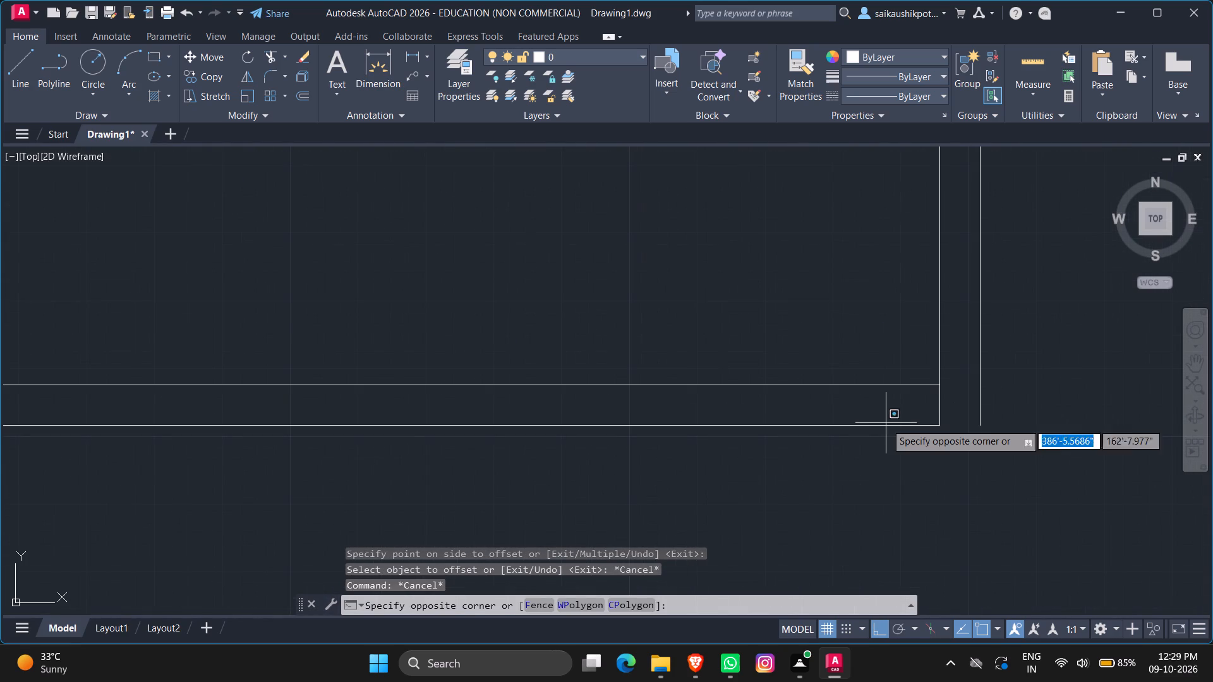
pyautogui.click(908, 446)
pyautogui.click(913, 429)
pyautogui.click(888, 414)
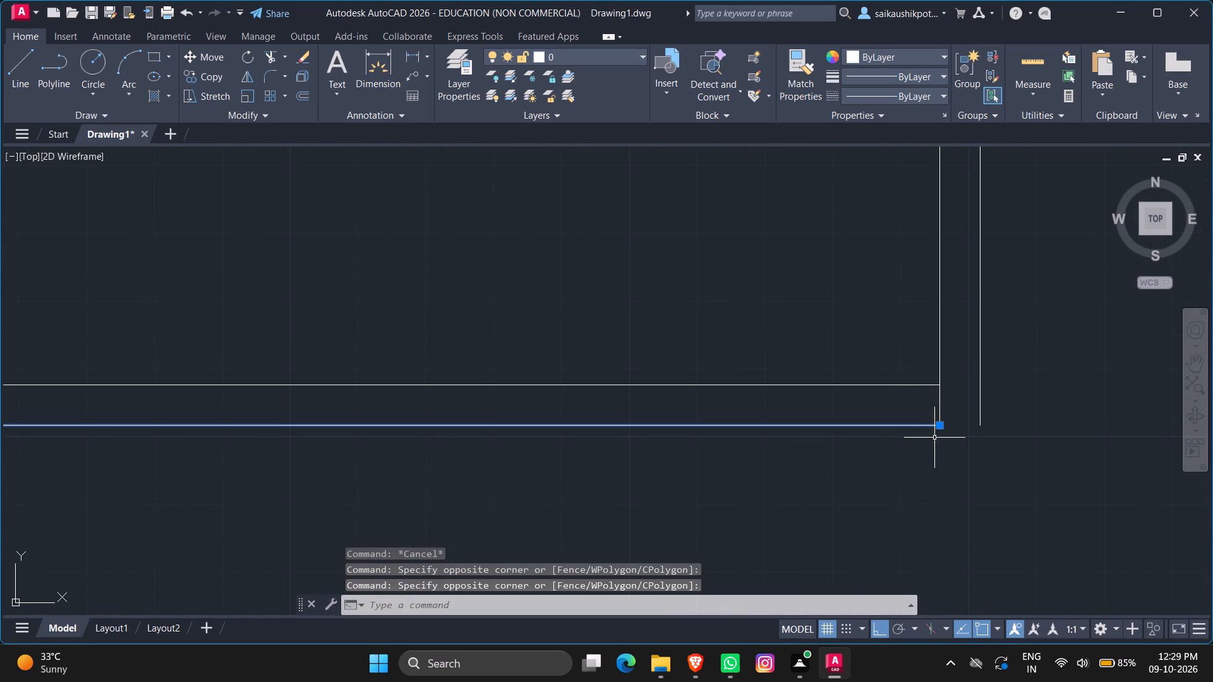
pyautogui.click(941, 428)
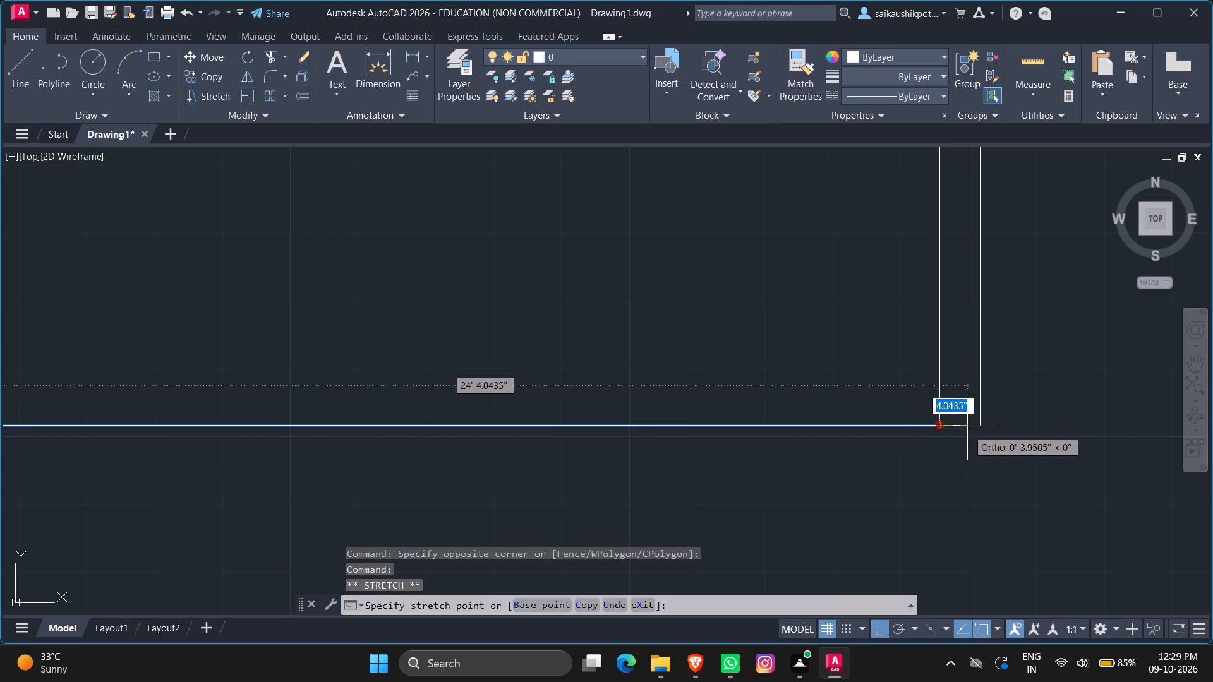
pyautogui.click(979, 426)
pyautogui.press('Escape')
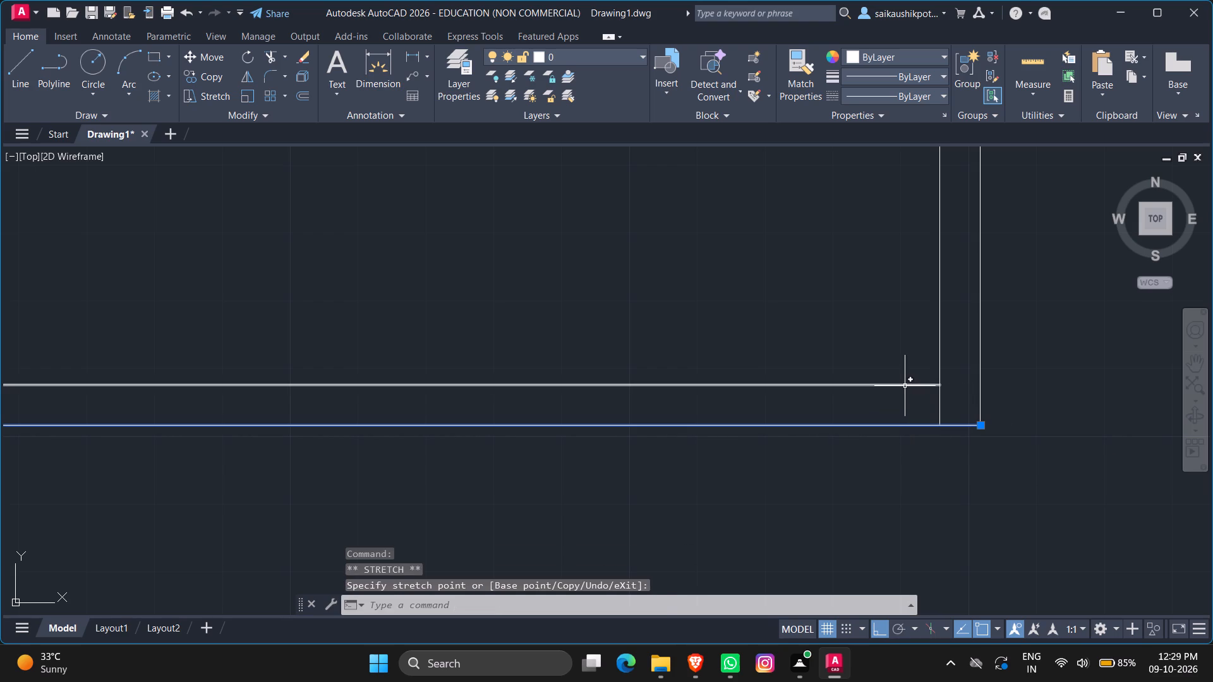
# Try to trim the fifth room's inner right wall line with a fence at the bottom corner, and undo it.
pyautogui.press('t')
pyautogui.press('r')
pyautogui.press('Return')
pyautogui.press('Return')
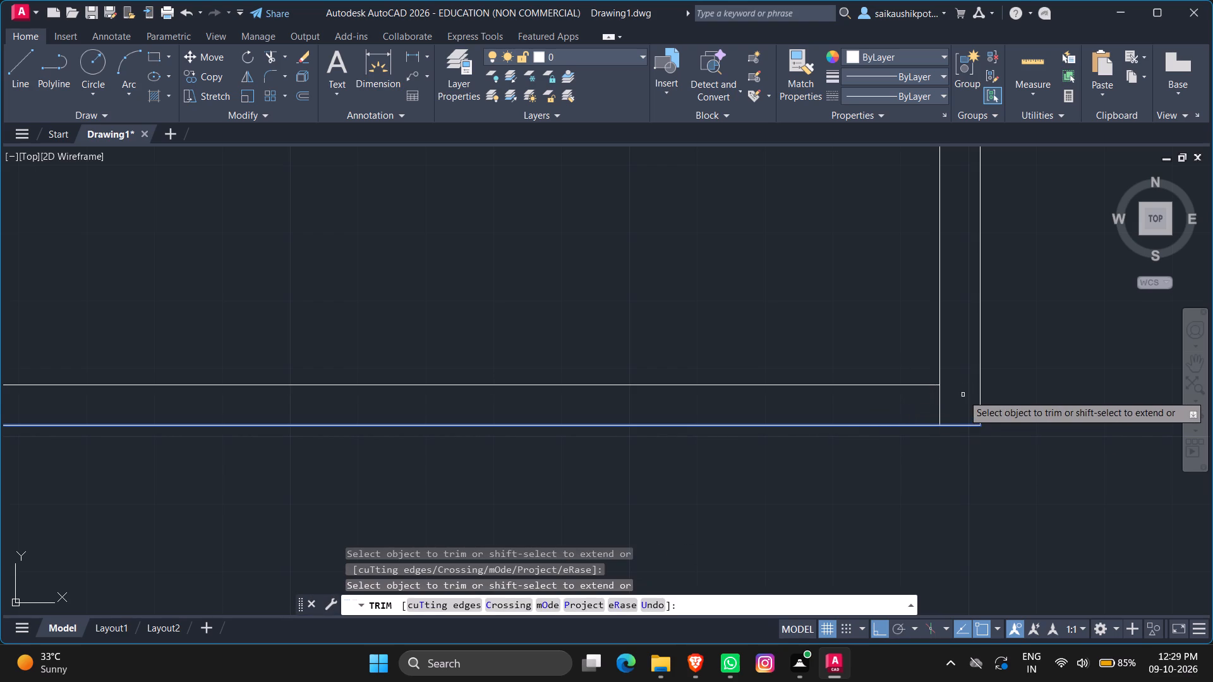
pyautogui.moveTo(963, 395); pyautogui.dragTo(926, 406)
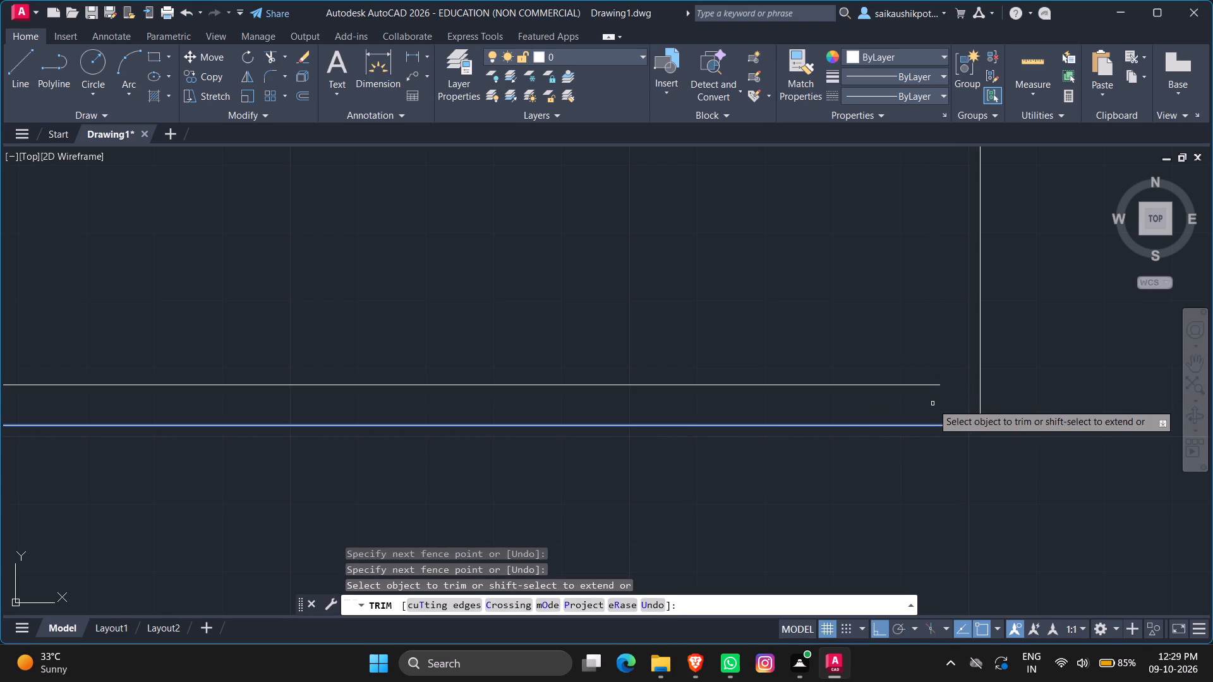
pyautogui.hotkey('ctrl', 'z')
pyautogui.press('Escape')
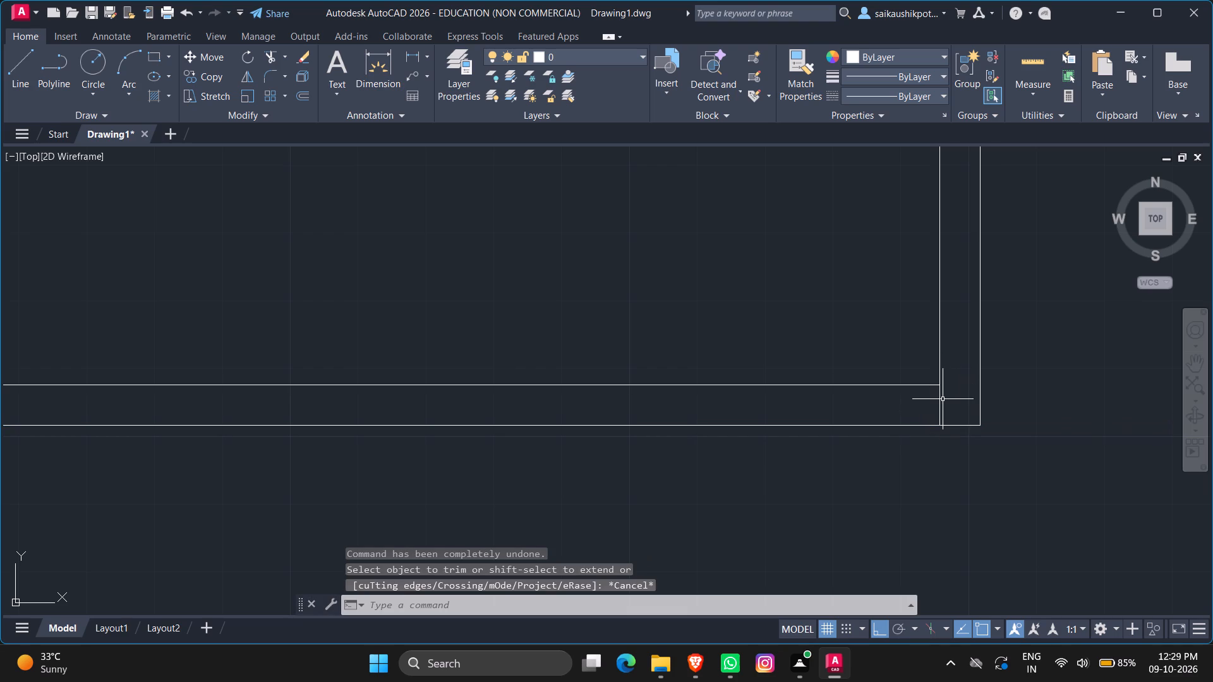
# Trim the piece of the fifth room's inner right wall line between the inner and outer bottom lines.
pyautogui.write('TR')
pyautogui.press('Return')
pyautogui.press('Return')
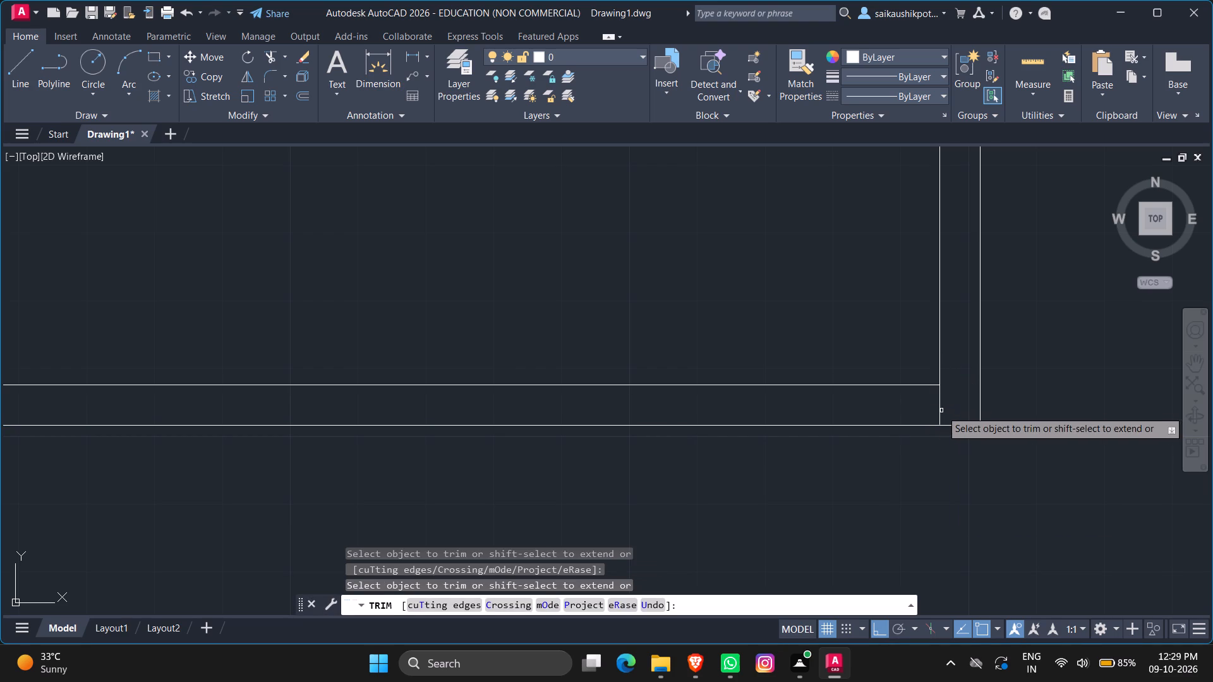
pyautogui.click(939, 410)
pyautogui.scroll(-5, 953, 421)
pyautogui.press('Escape')
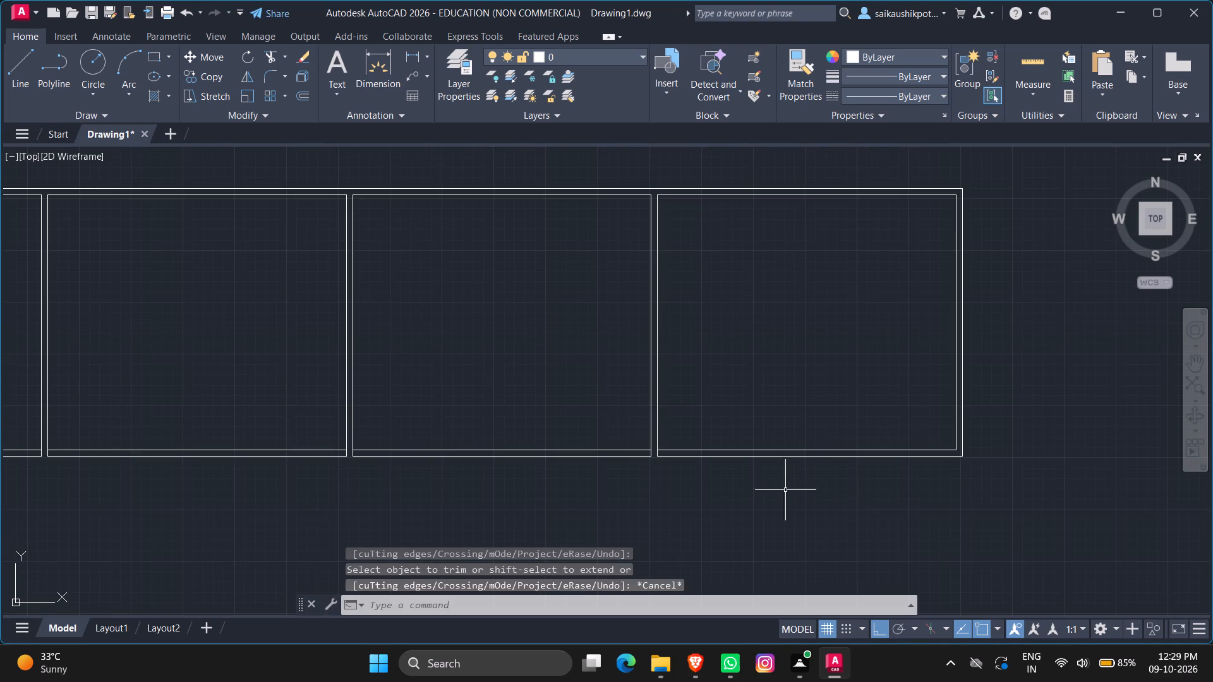
# Join the outer bottom lines of the five rooms in the row into a single line.
pyautogui.scroll(2, 678, 464)
pyautogui.scroll(3, 594, 428)
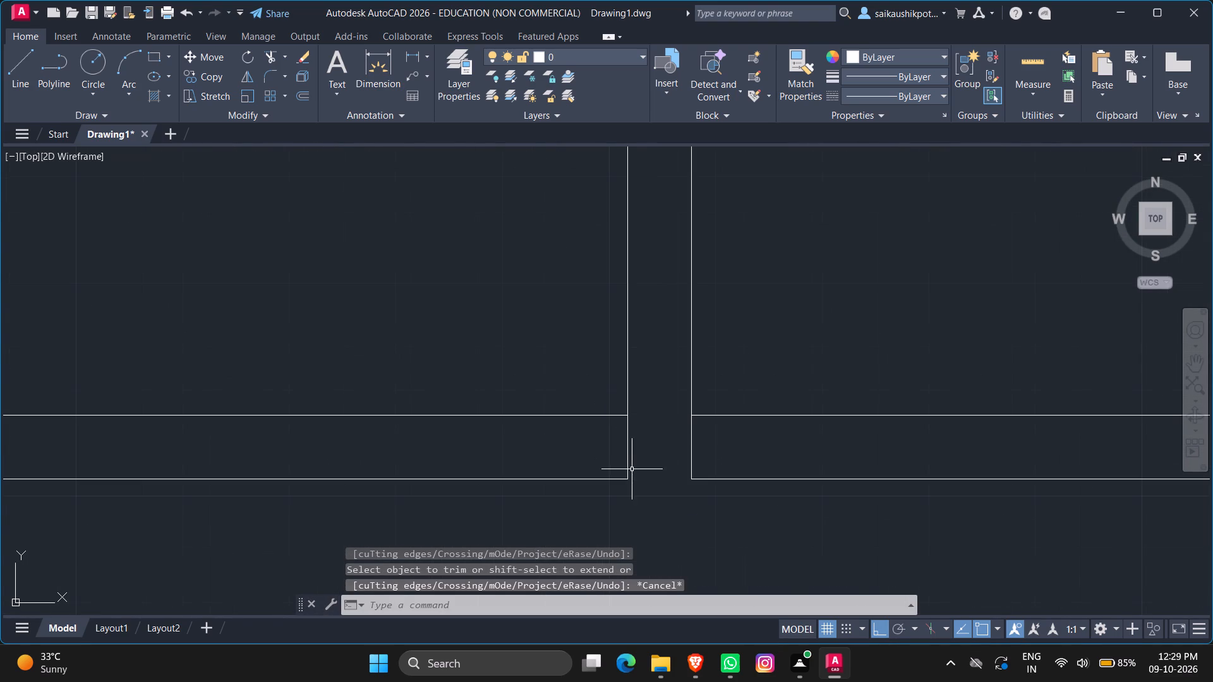
pyautogui.click(600, 479)
pyautogui.click(751, 481)
pyautogui.scroll(-5, 737, 503)
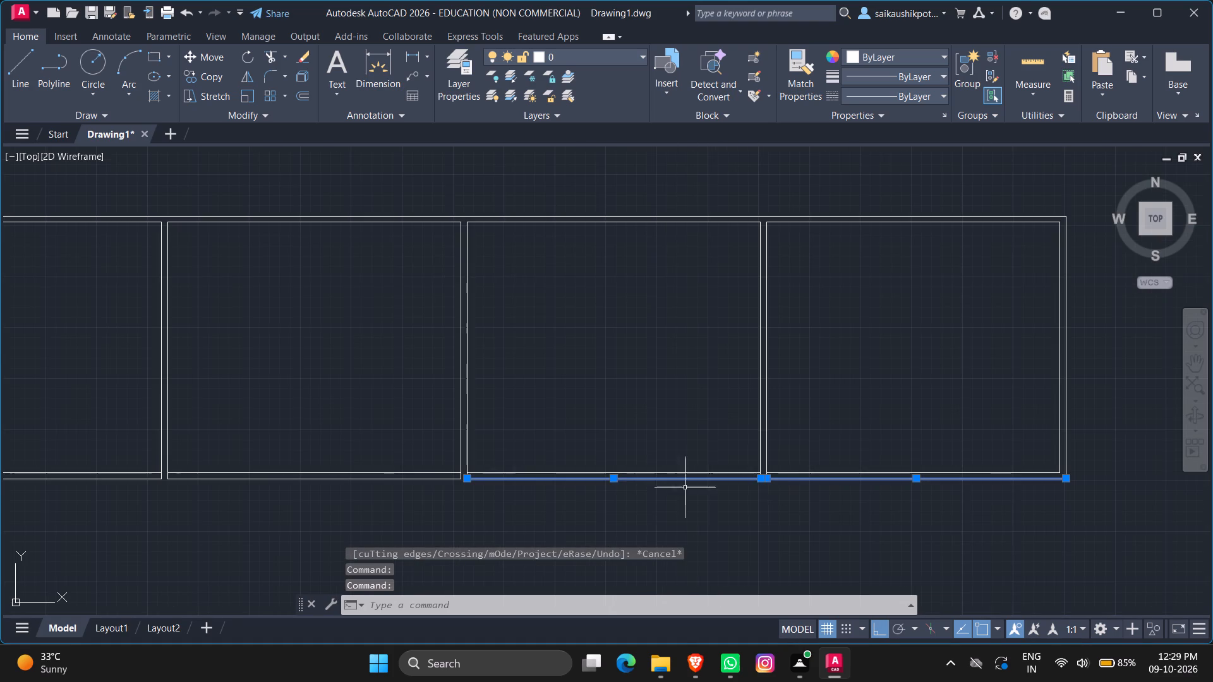
pyautogui.scroll(3, 421, 472)
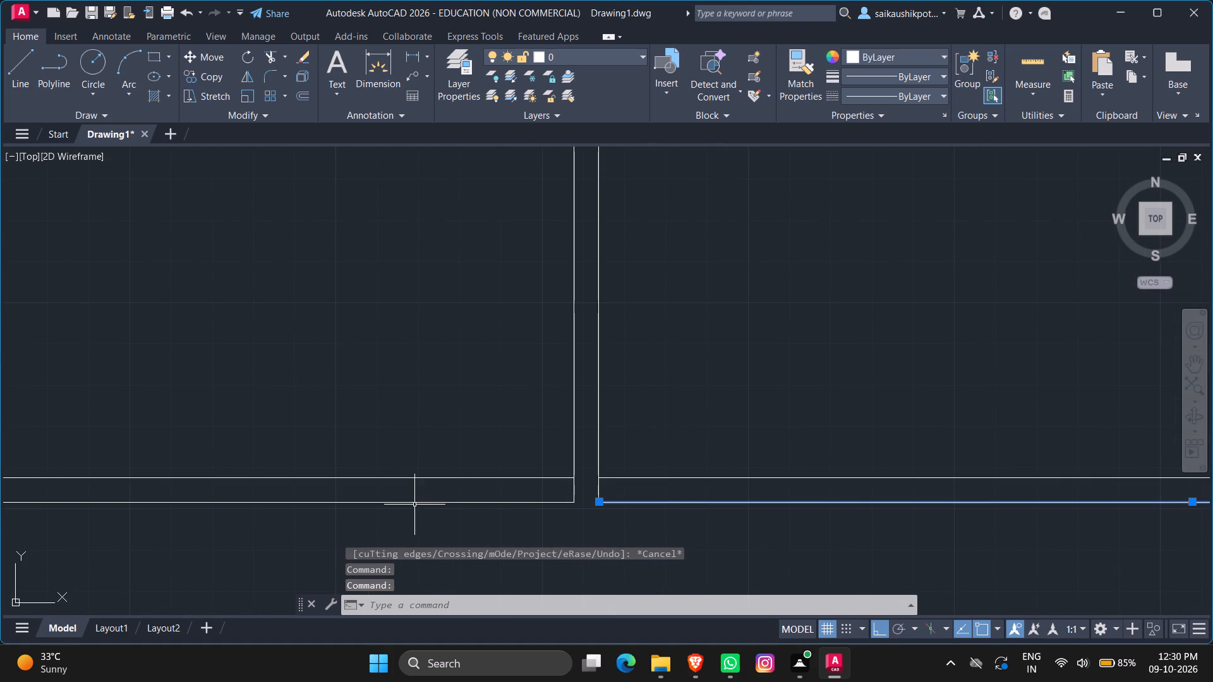
pyautogui.click(407, 500)
pyautogui.scroll(-5, 604, 489)
pyautogui.scroll(3, 456, 500)
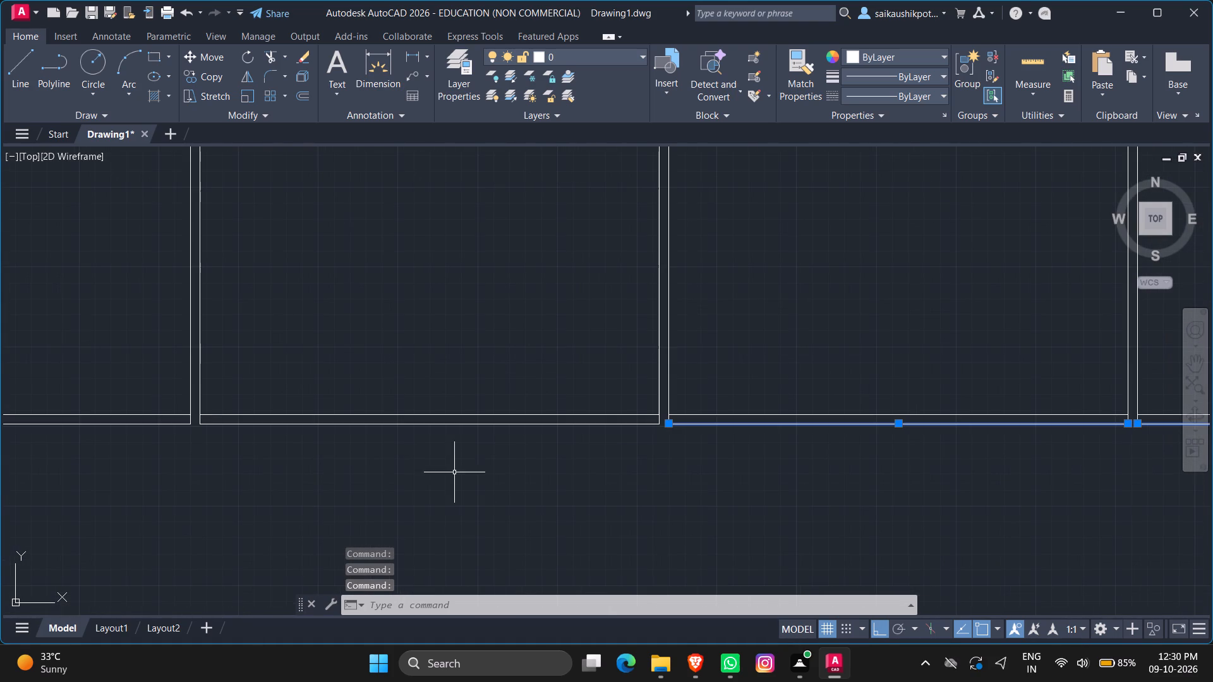
pyautogui.click(473, 422)
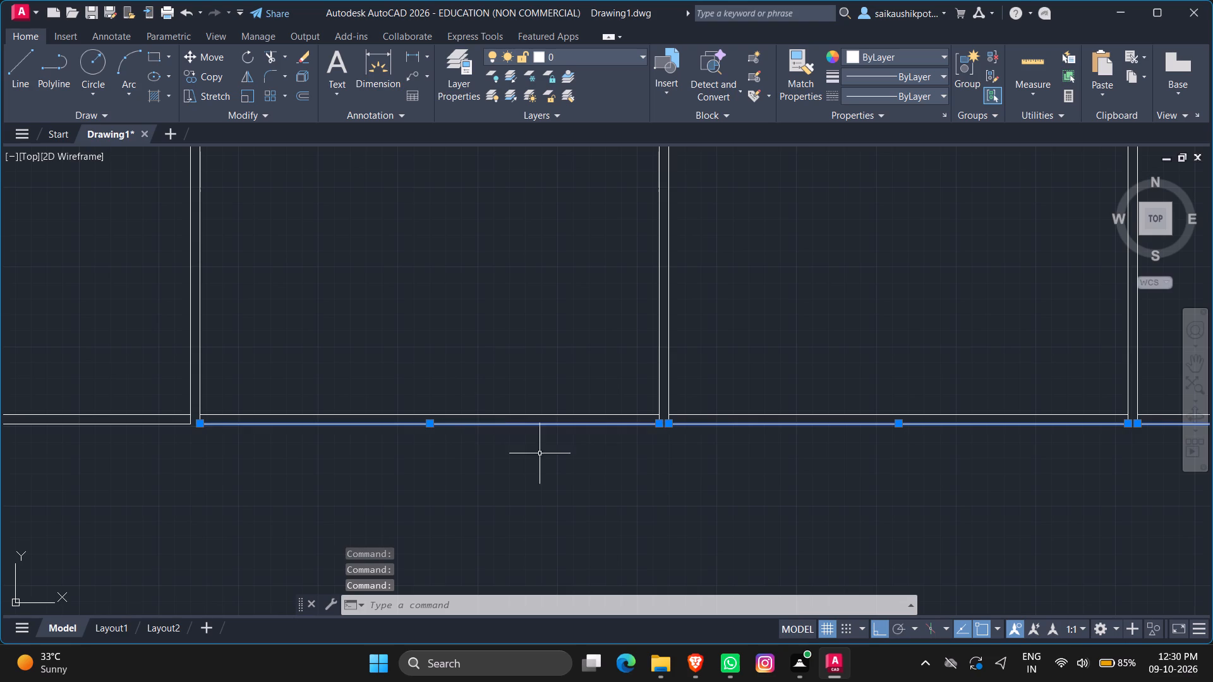
pyautogui.scroll(-1, 605, 472)
pyautogui.scroll(3, 224, 435)
pyautogui.scroll(1, 343, 477)
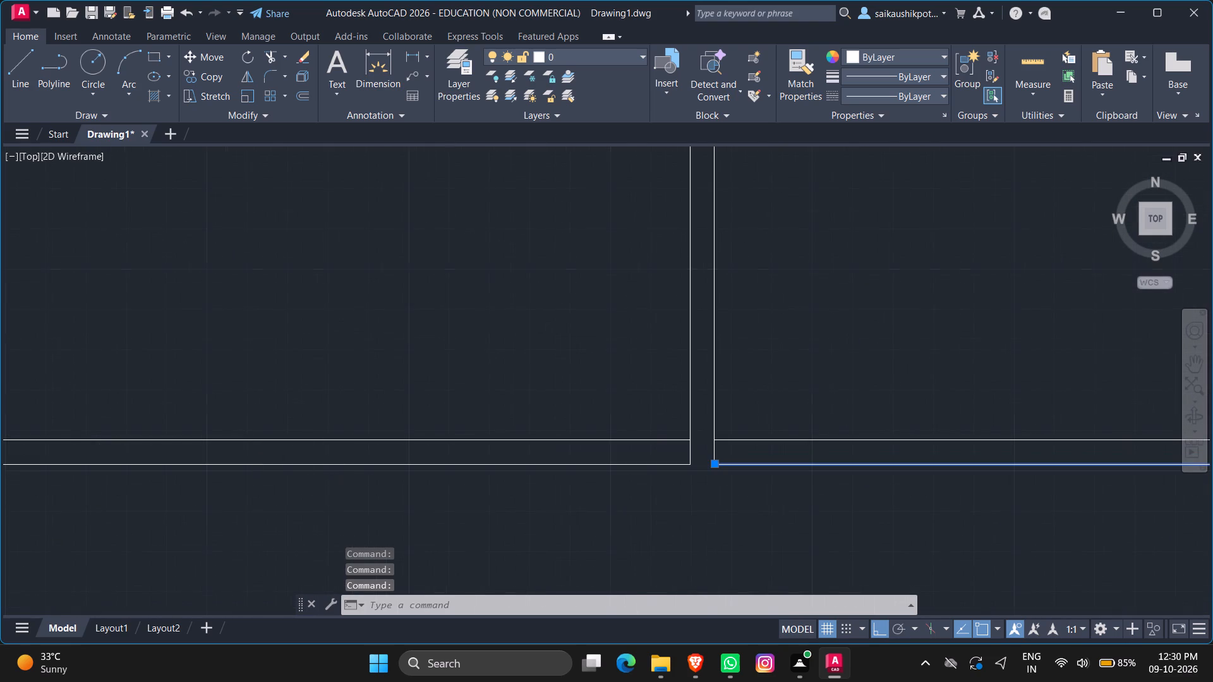
pyautogui.click(369, 455)
pyautogui.scroll(-2, 503, 500)
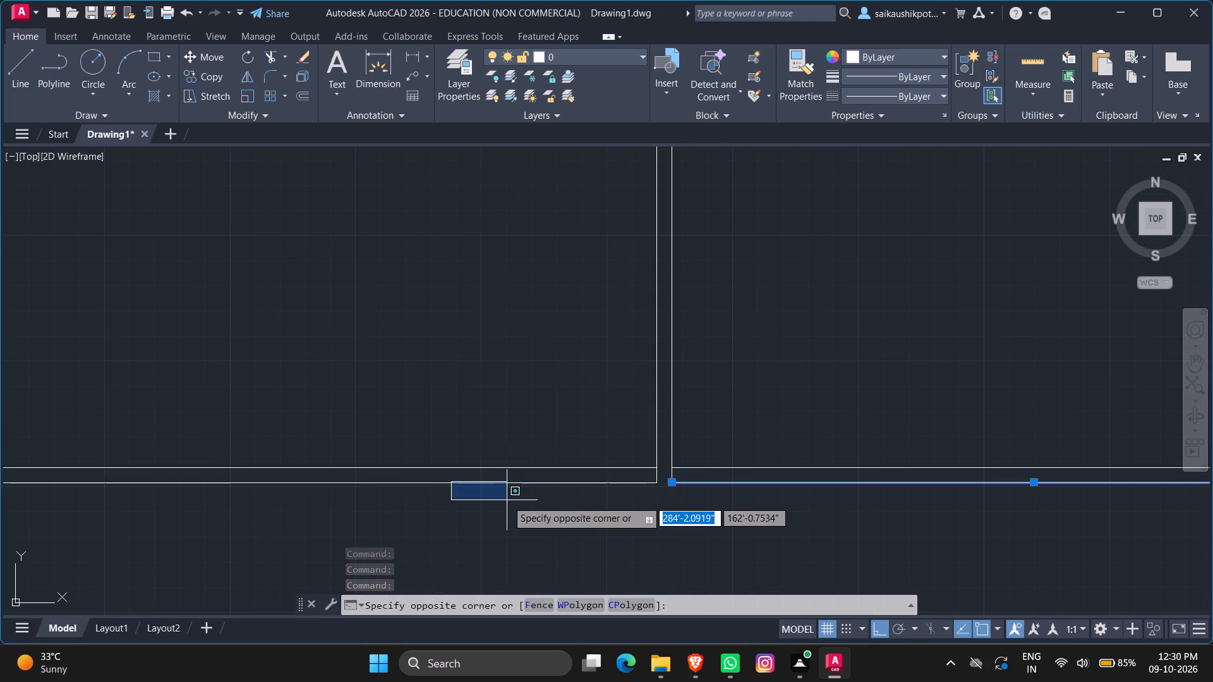
pyautogui.click(484, 474)
pyautogui.click(474, 504)
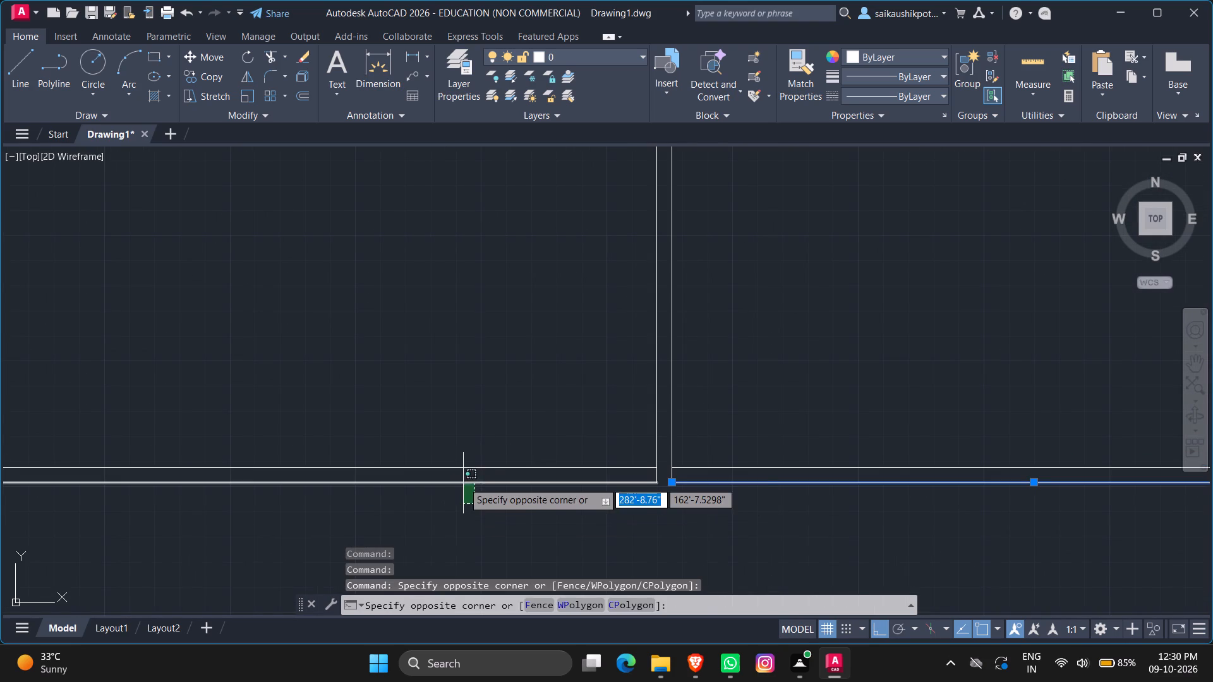
pyautogui.click(459, 477)
pyautogui.scroll(-2, 459, 477)
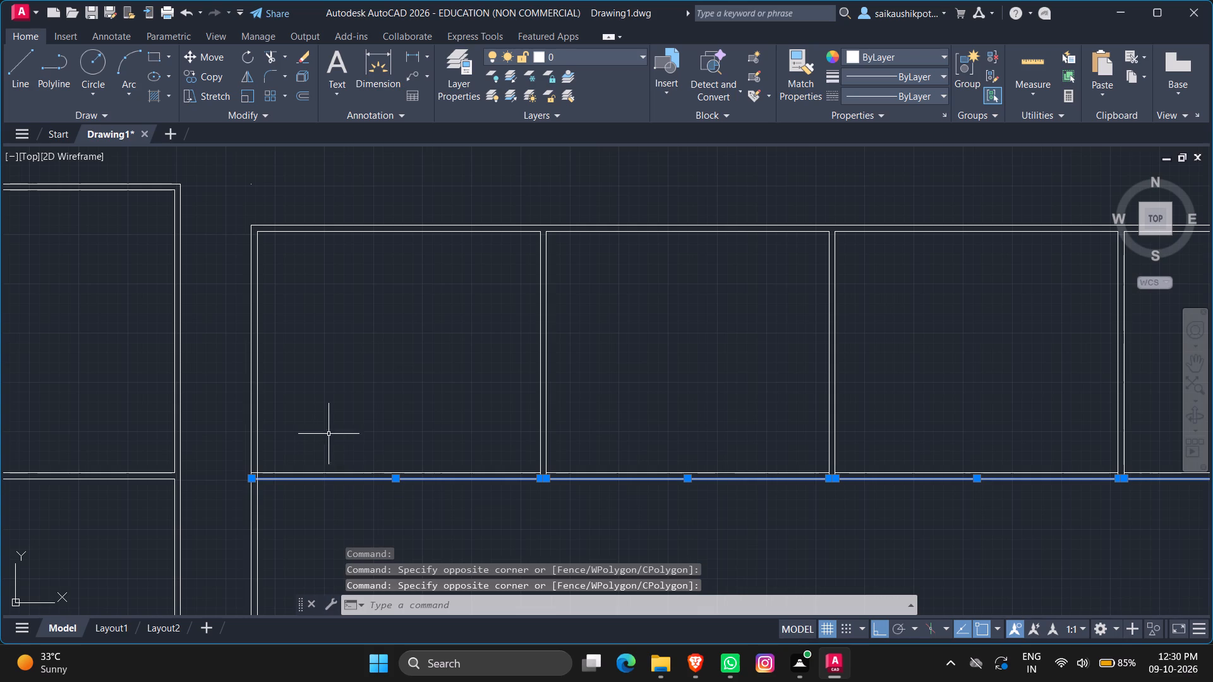
pyautogui.write('JOIN')
pyautogui.press('Return')
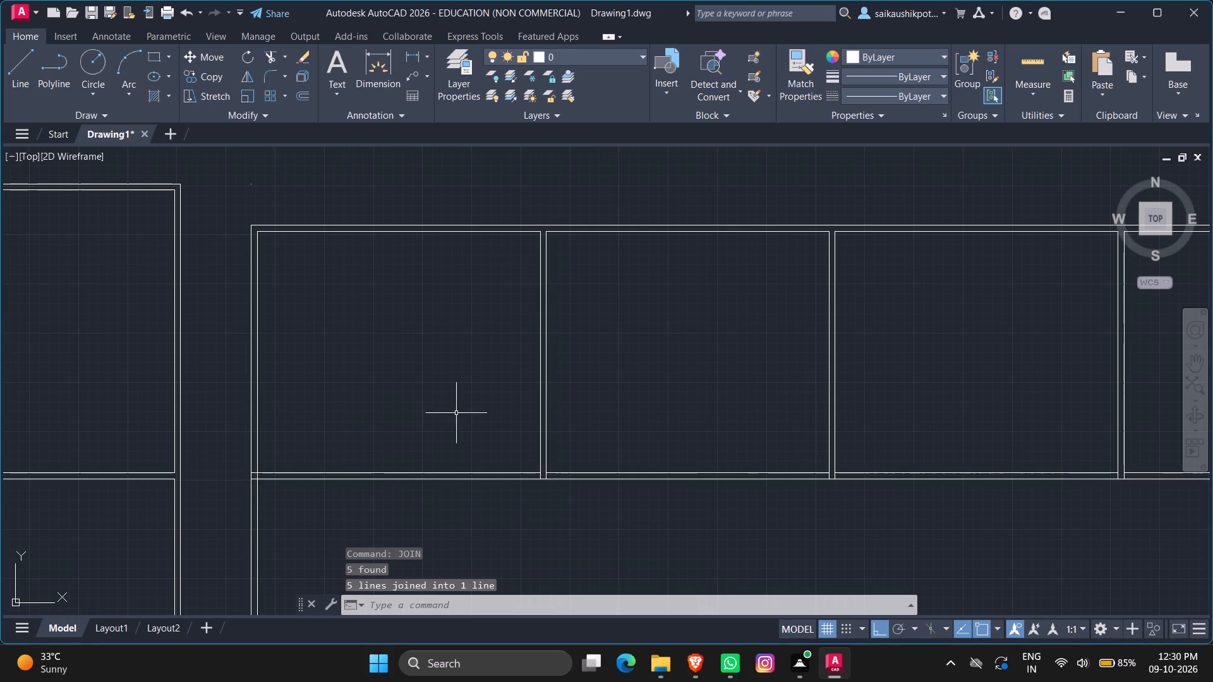
# Trim the lower ends of the first and second partition walls' lines between the row's inner and outer bottom lines.
pyautogui.scroll(2, 512, 522)
pyautogui.write('TR')
pyautogui.press('Return')
pyautogui.press('Return')
pyautogui.scroll(4, 587, 410)
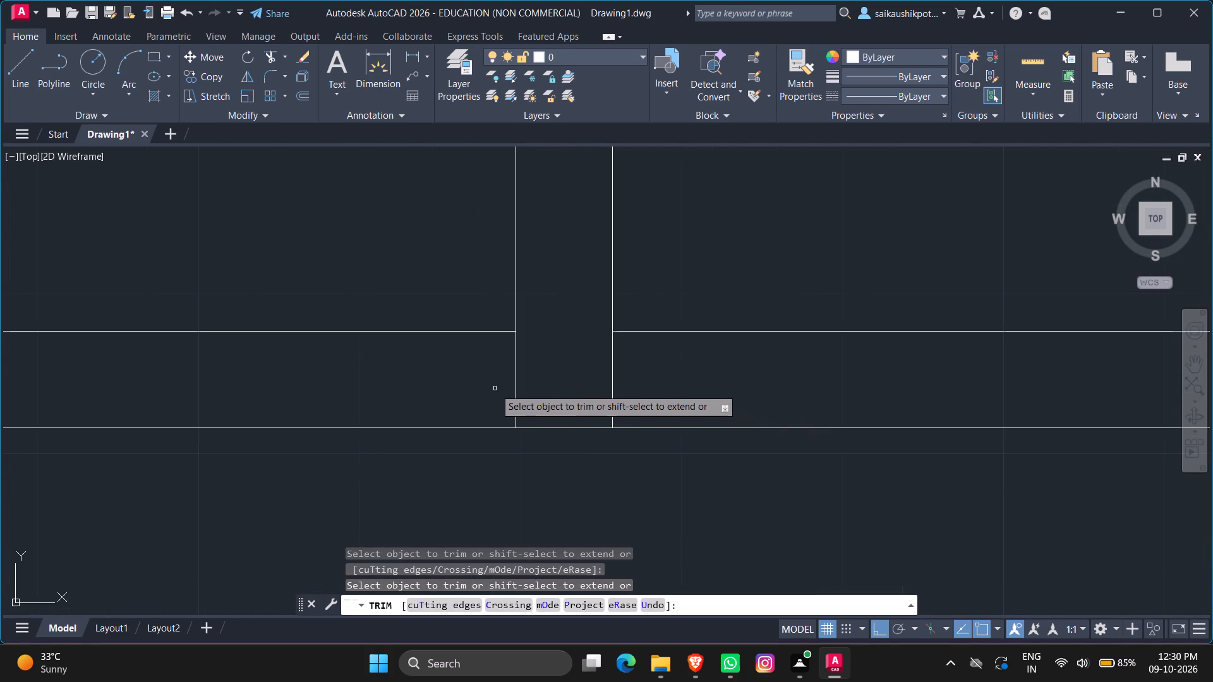
pyautogui.click(475, 383)
pyautogui.click(694, 379)
pyautogui.scroll(-6, 661, 389)
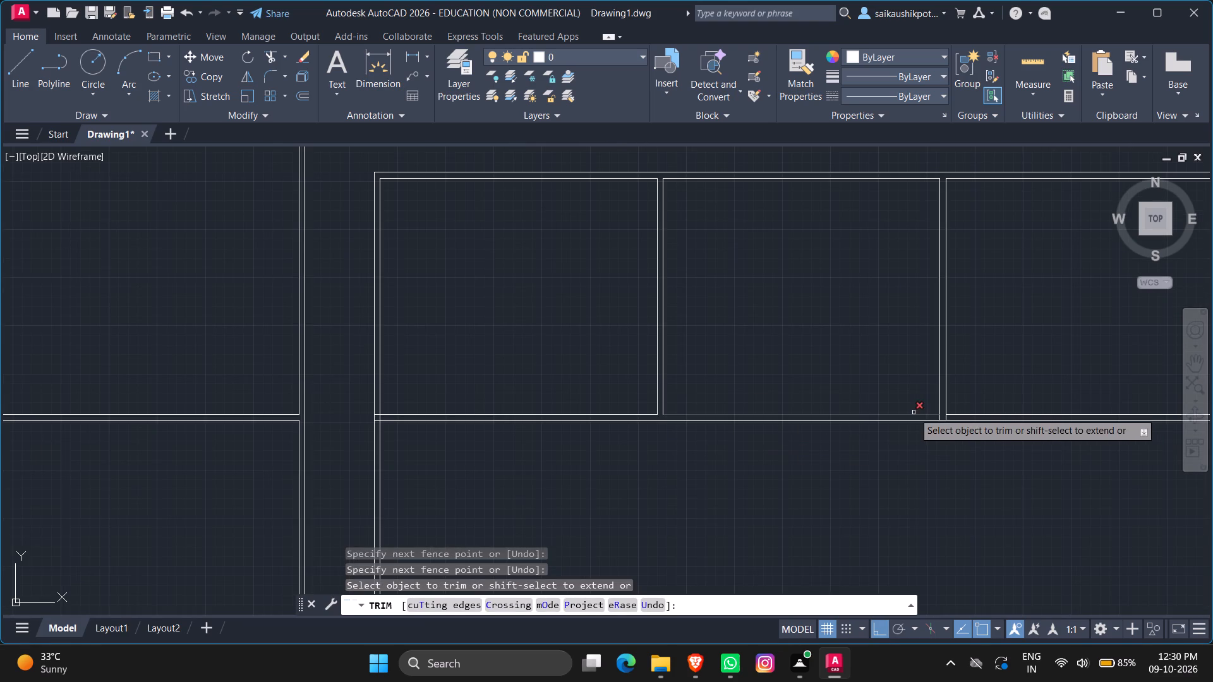
pyautogui.scroll(5, 958, 424)
pyautogui.click(735, 400)
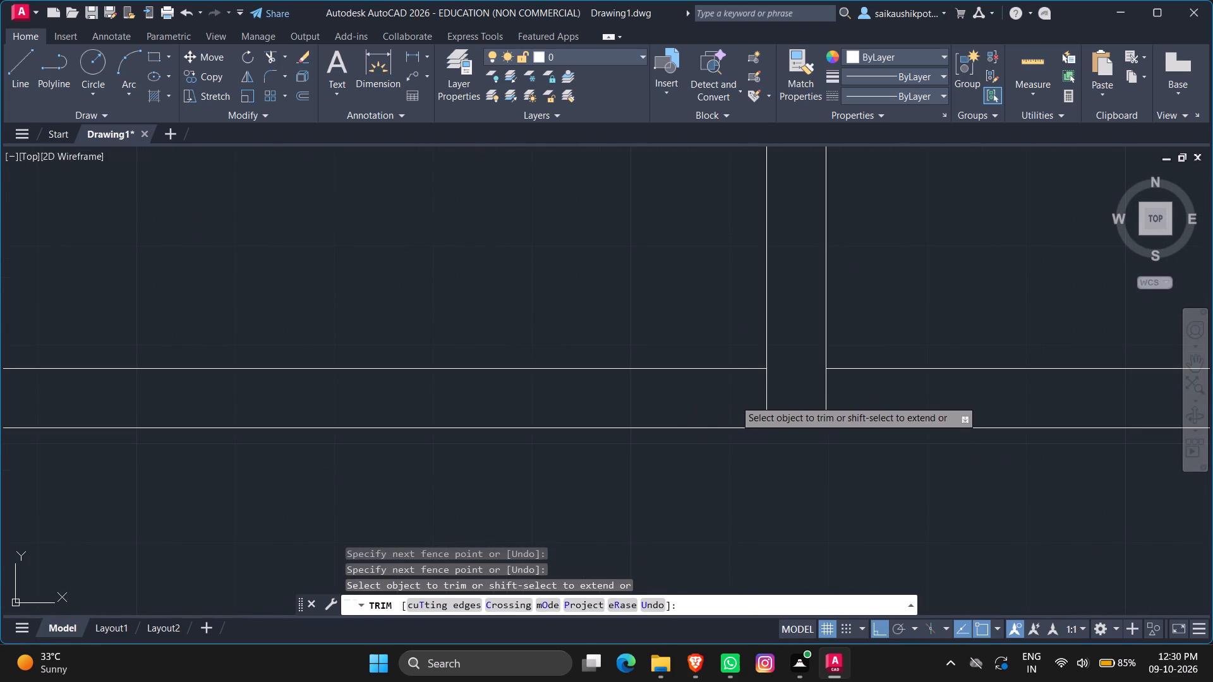
pyautogui.click(877, 399)
pyautogui.scroll(-6, 809, 415)
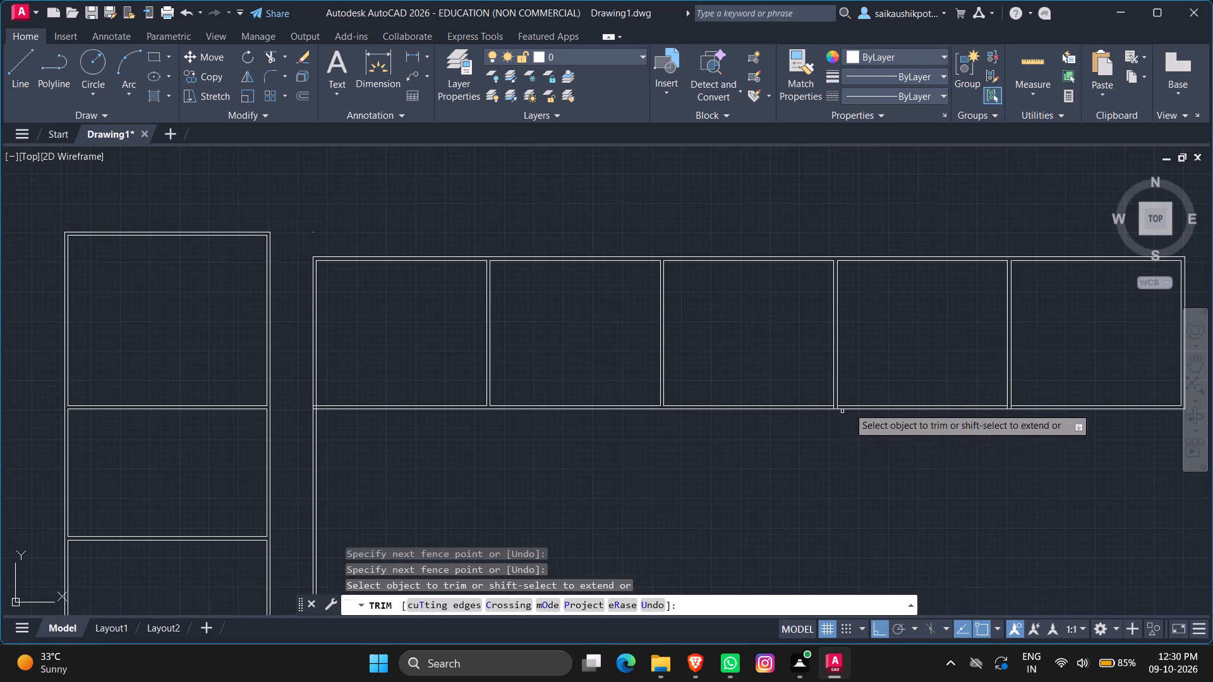
# Trim the lower ends of the third and fourth partition walls' lines between the row's inner and outer bottom lines.
pyautogui.scroll(4, 862, 395)
pyautogui.scroll(3, 769, 435)
pyautogui.click(750, 416)
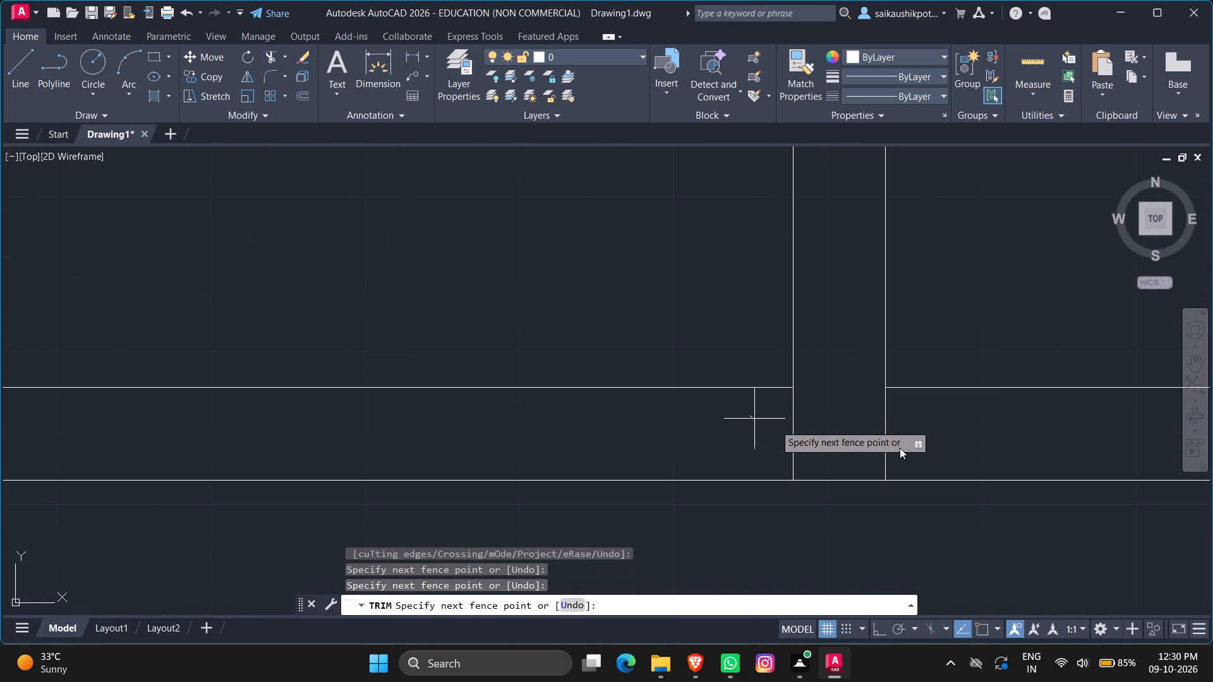
pyautogui.click(975, 438)
pyautogui.scroll(-7, 884, 463)
pyautogui.scroll(-1, 732, 437)
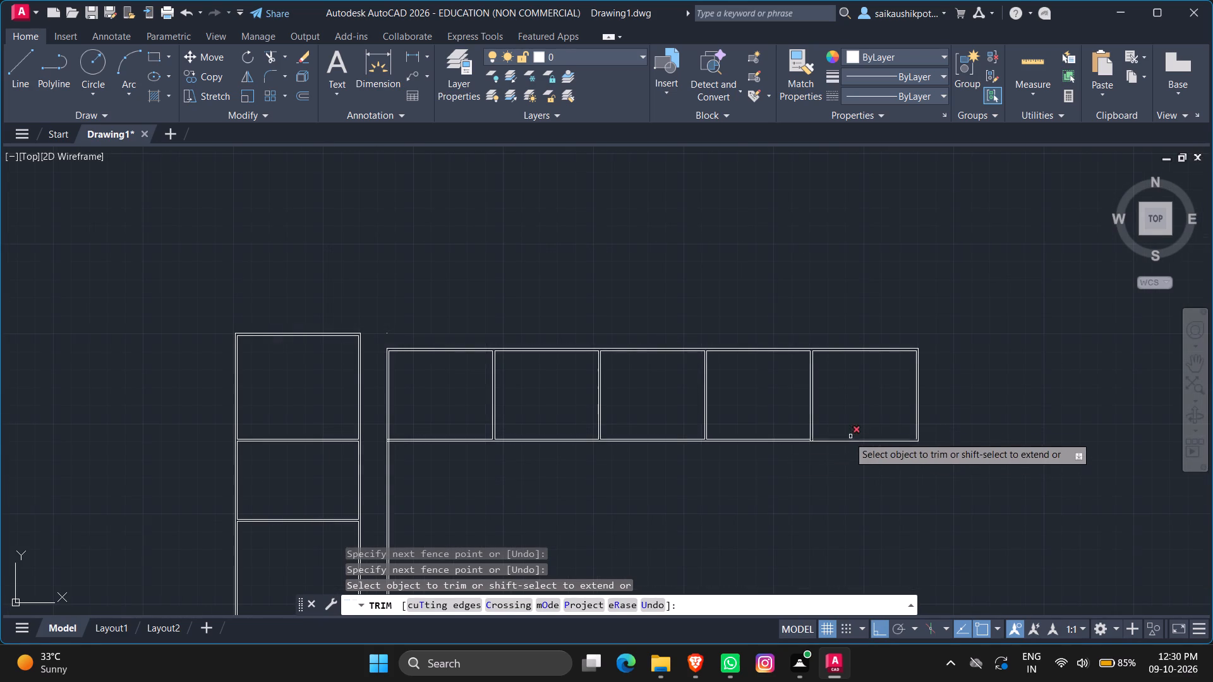
pyautogui.scroll(5, 821, 431)
pyautogui.scroll(2, 754, 501)
pyautogui.scroll(2, 775, 422)
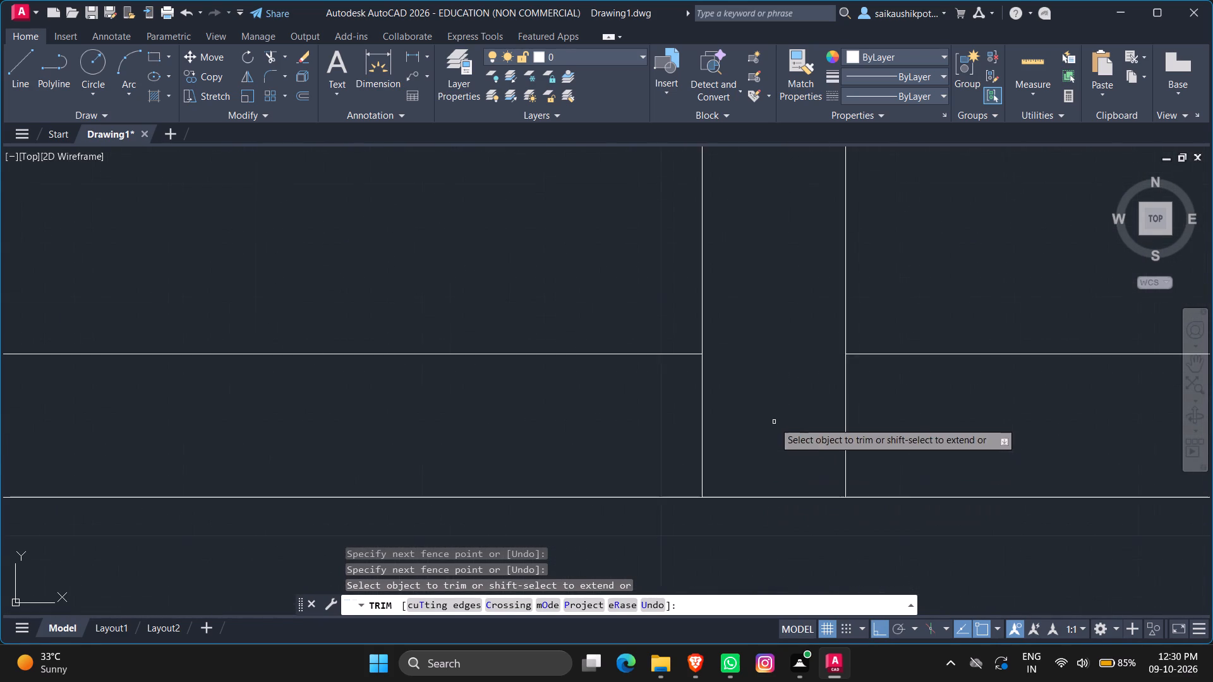
pyautogui.scroll(2, 774, 422)
pyautogui.click(588, 415)
pyautogui.click(1010, 445)
pyautogui.scroll(-2, 927, 458)
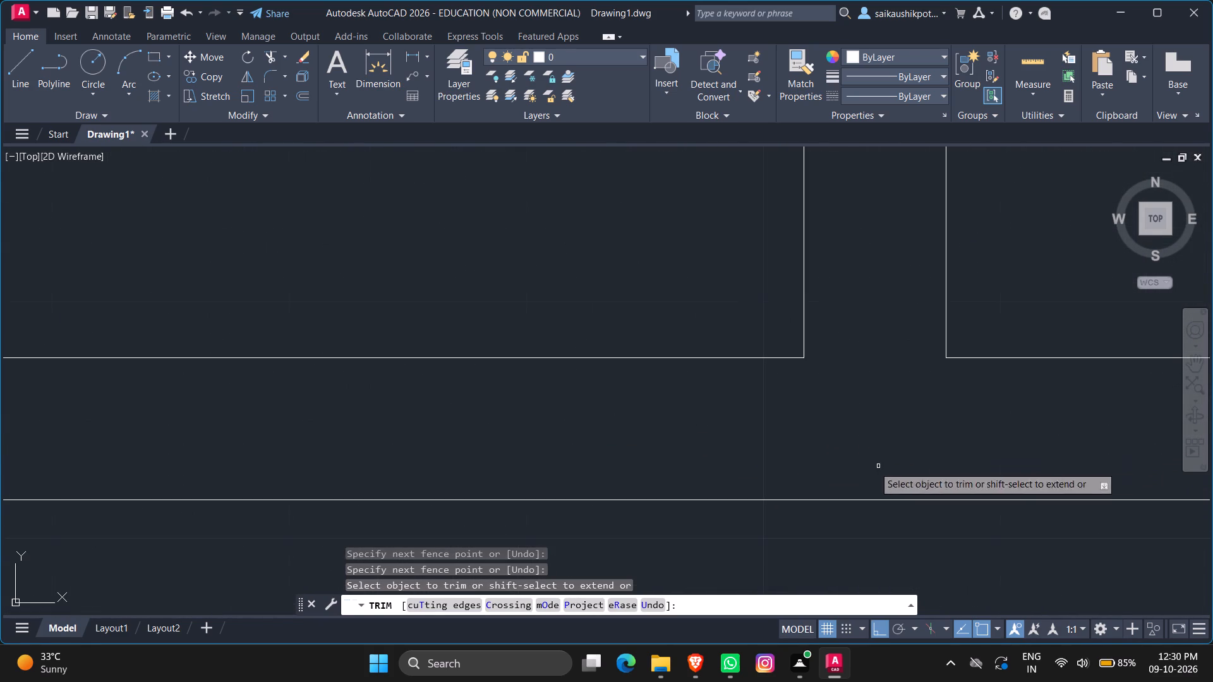
pyautogui.scroll(-3, 824, 458)
pyautogui.scroll(-3, 701, 446)
pyautogui.scroll(-2, 970, 476)
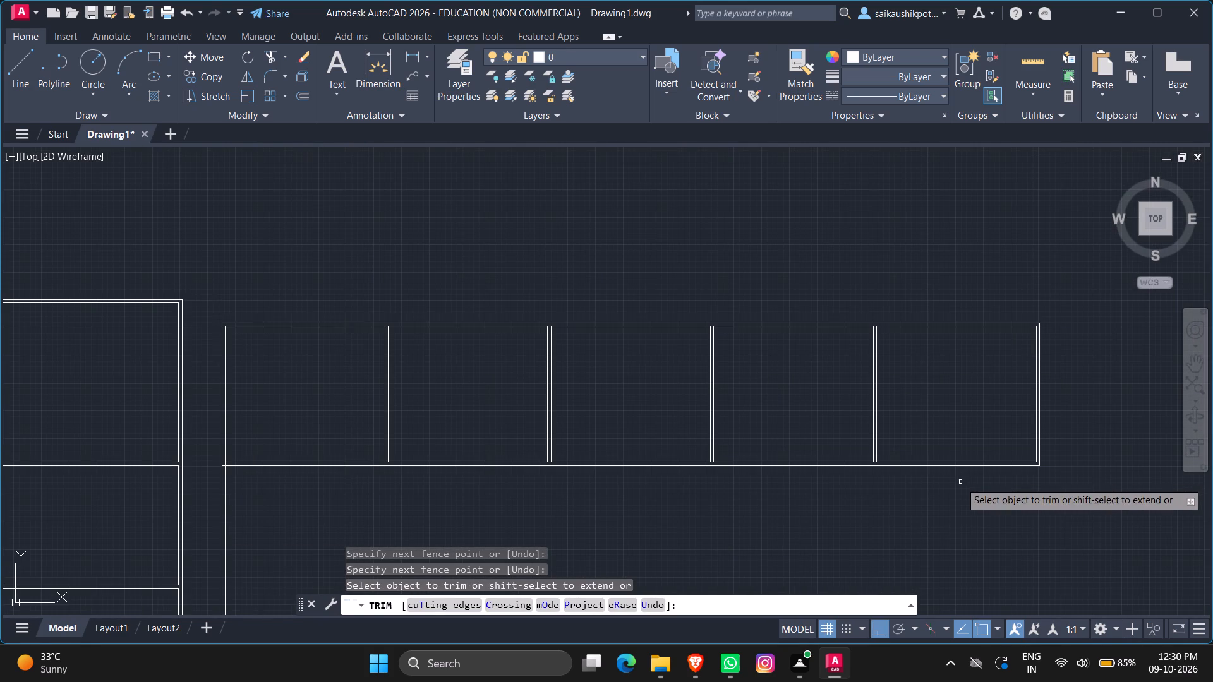
pyautogui.press('Escape')
pyautogui.press('Escape')
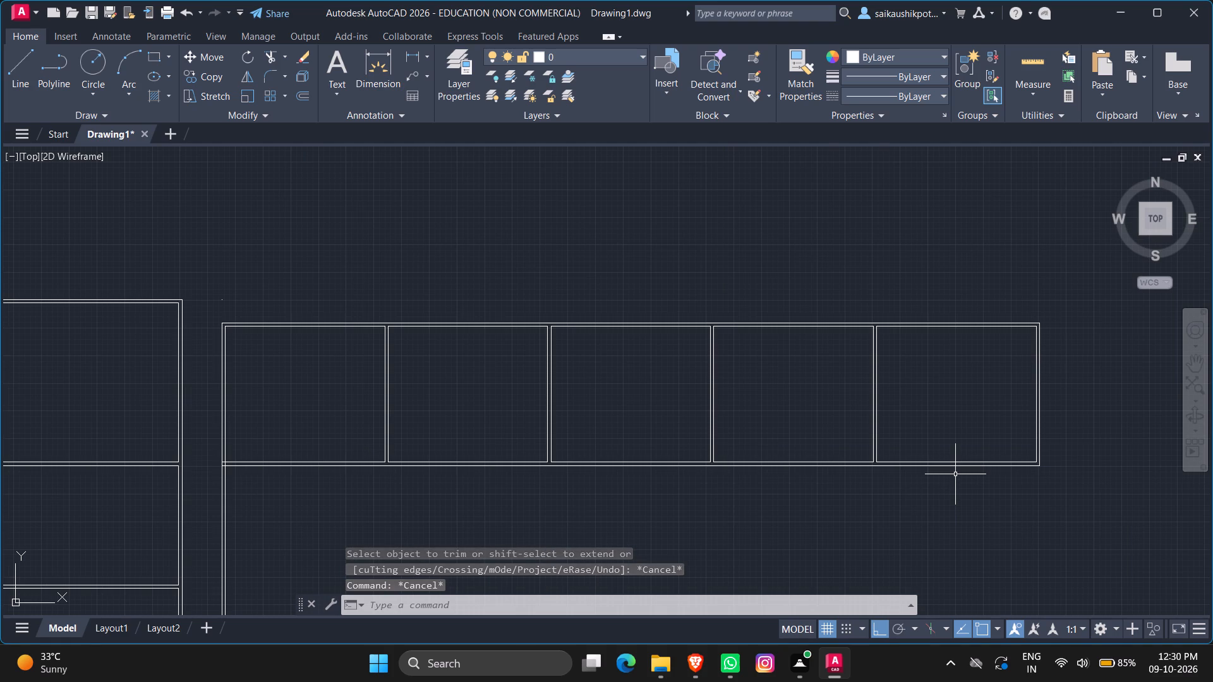
# Trim the overlapping line pieces inside the wall junction at the first room's bottom-left corner, keeping the outer left wall line.
pyautogui.scroll(3, 199, 475)
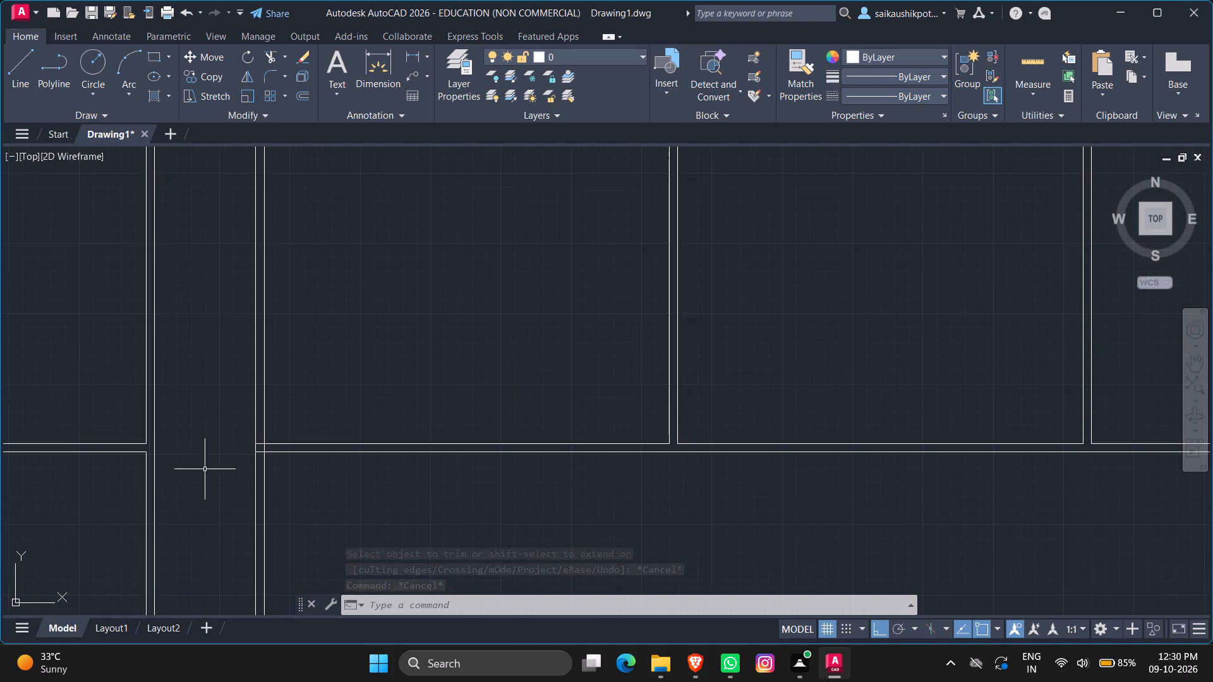
pyautogui.scroll(1, 212, 465)
pyautogui.press('space')
pyautogui.scroll(3, 313, 434)
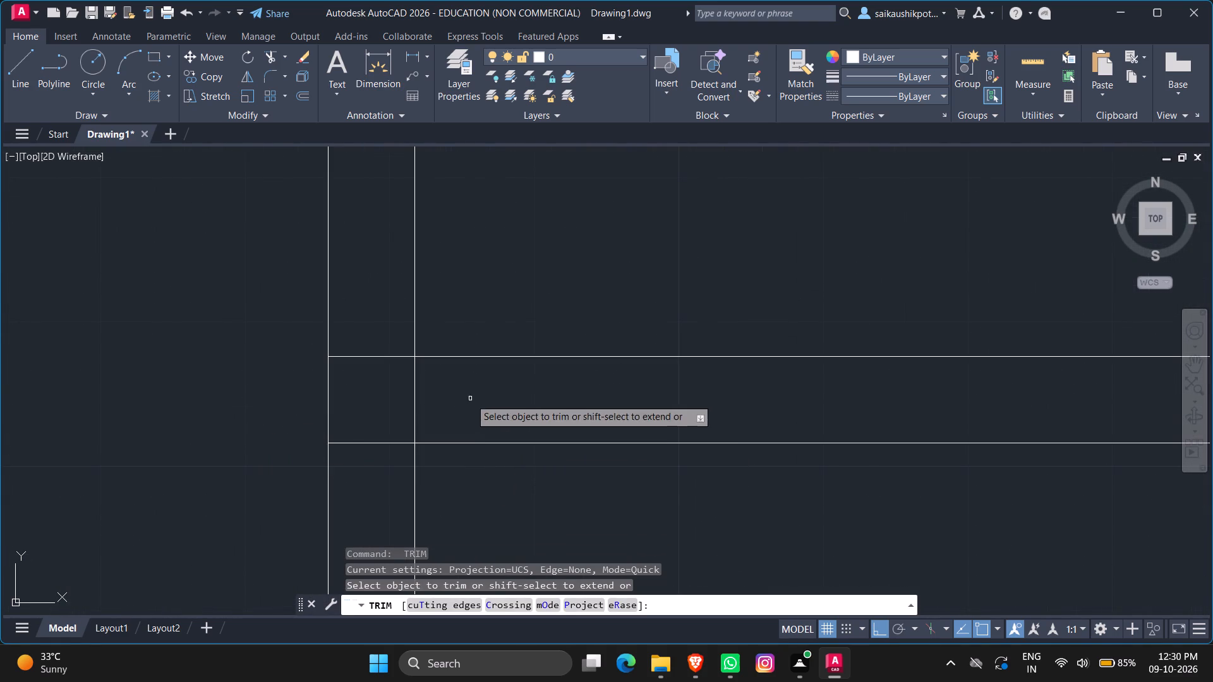
pyautogui.moveTo(470, 398); pyautogui.dragTo(375, 294)
pyautogui.scroll(-6, 435, 464)
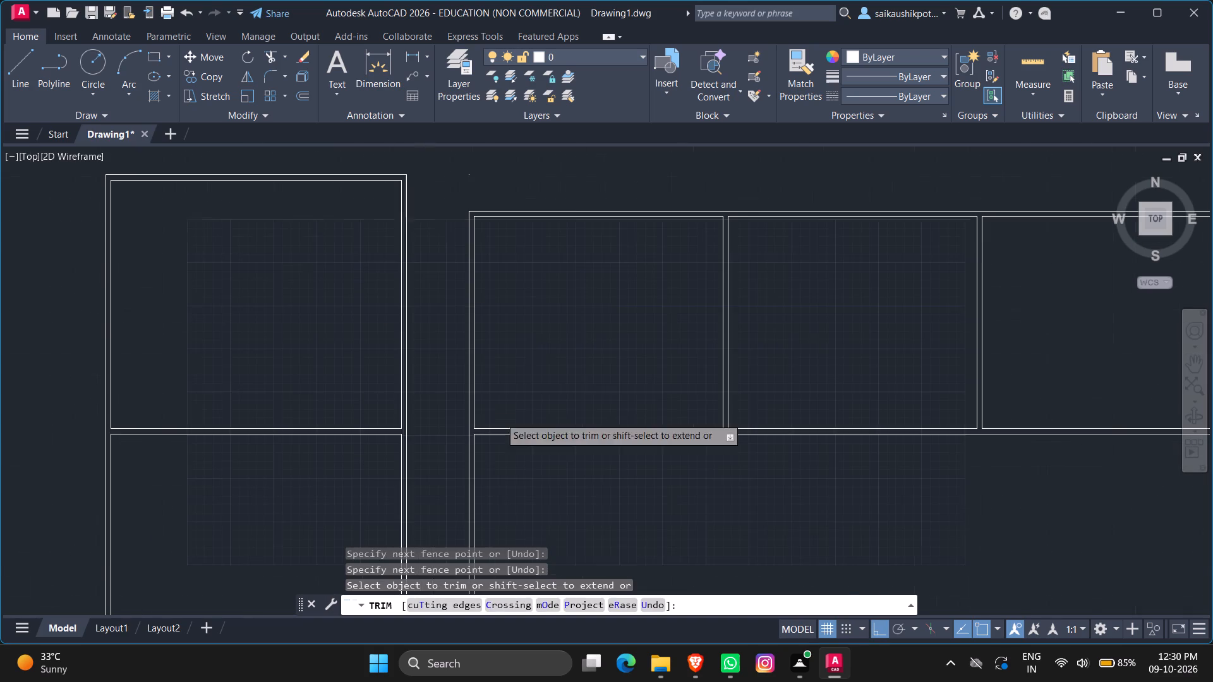
pyautogui.press('Escape')
pyautogui.press('Escape')
# Offset the row's joined outer bottom line 6' downward.
pyautogui.press('o')
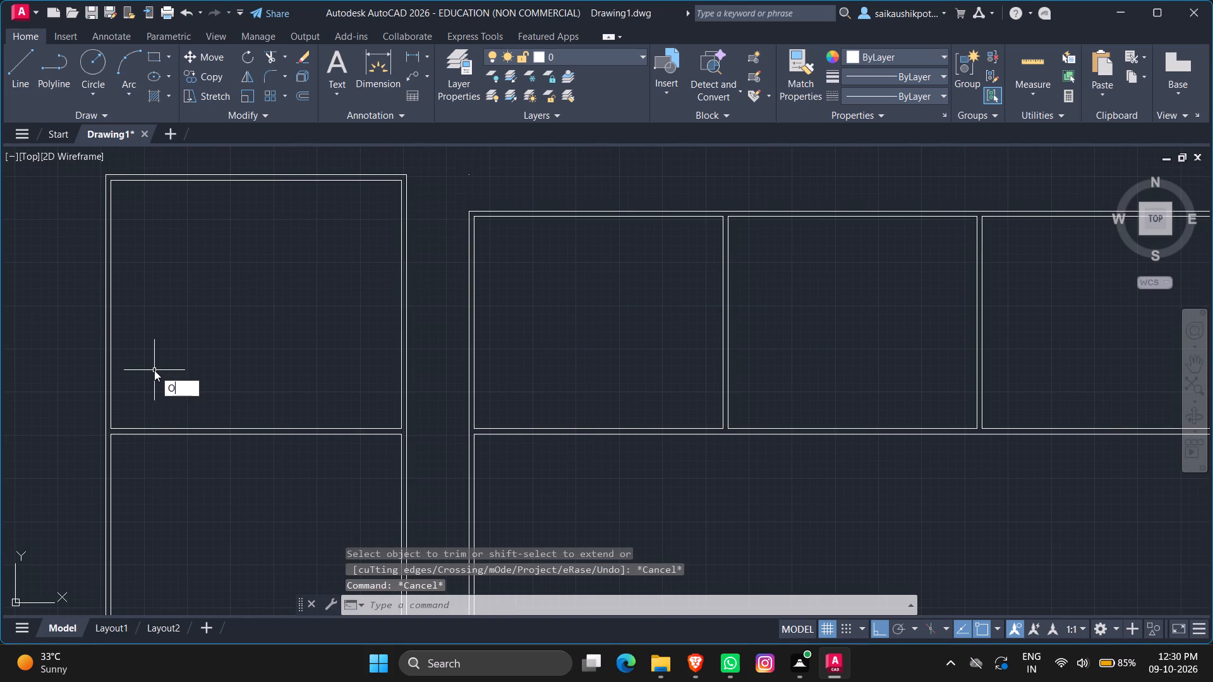
pyautogui.press('Return')
pyautogui.write("6'")
pyautogui.press('Return')
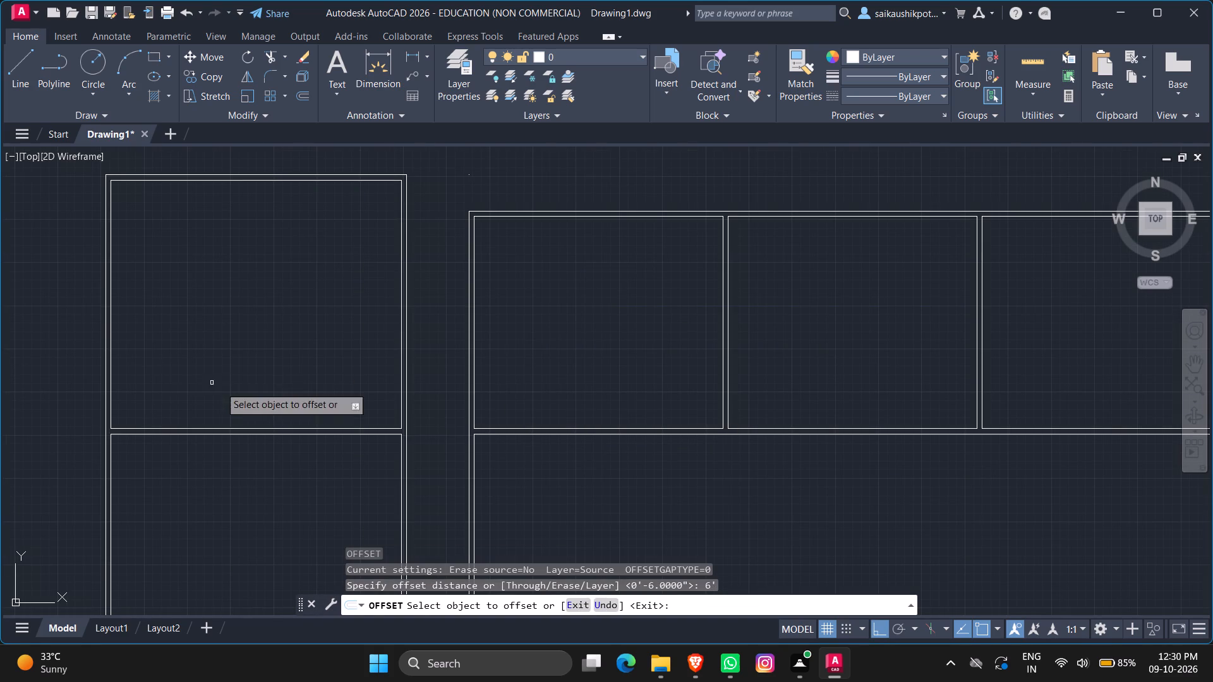
pyautogui.click(524, 433)
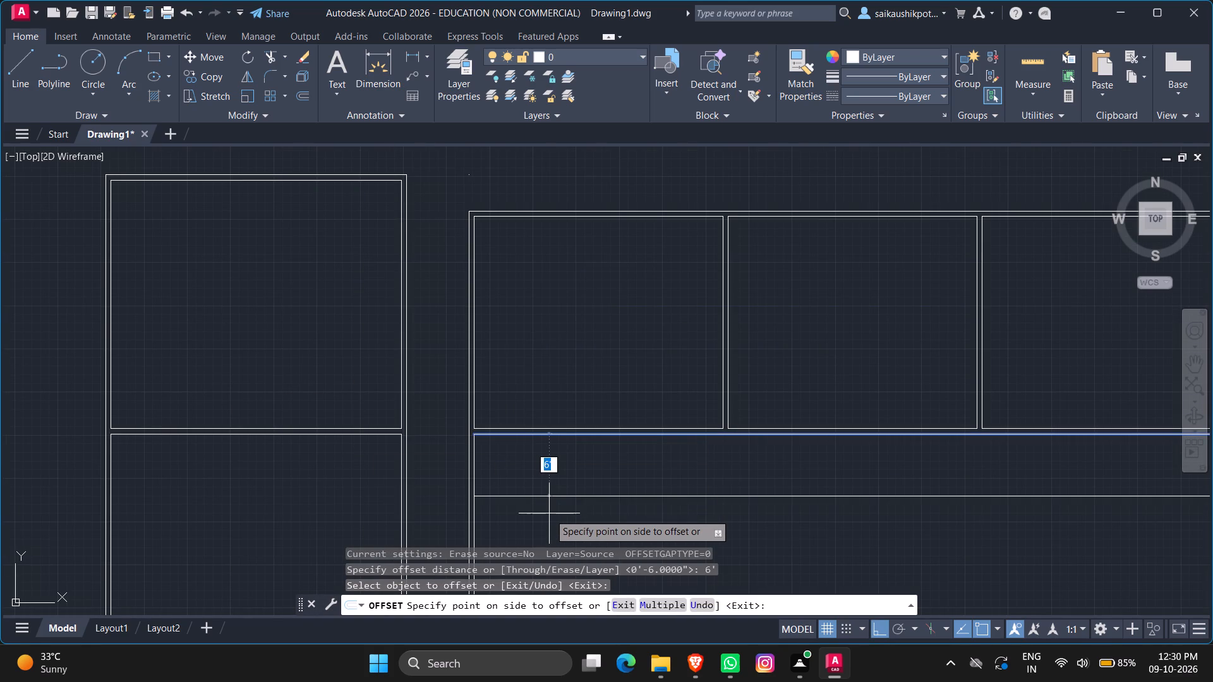
pyautogui.click(549, 513)
pyautogui.scroll(-3, 583, 436)
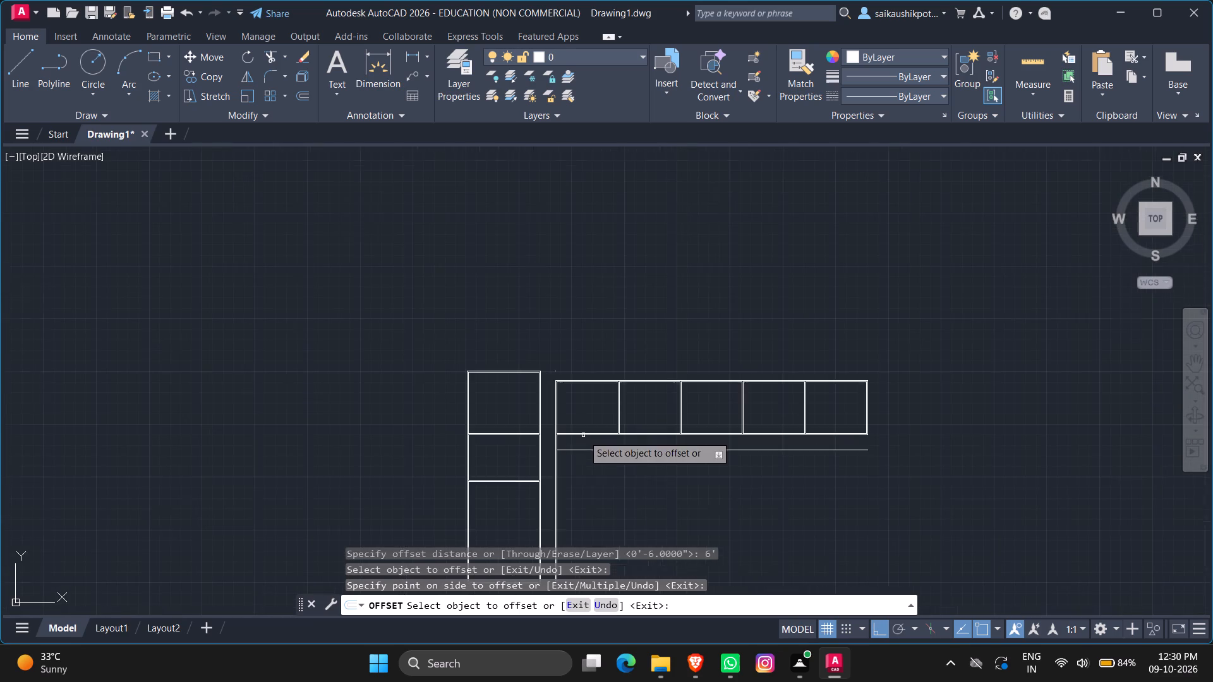
pyautogui.press('Escape')
pyautogui.scroll(3, 643, 460)
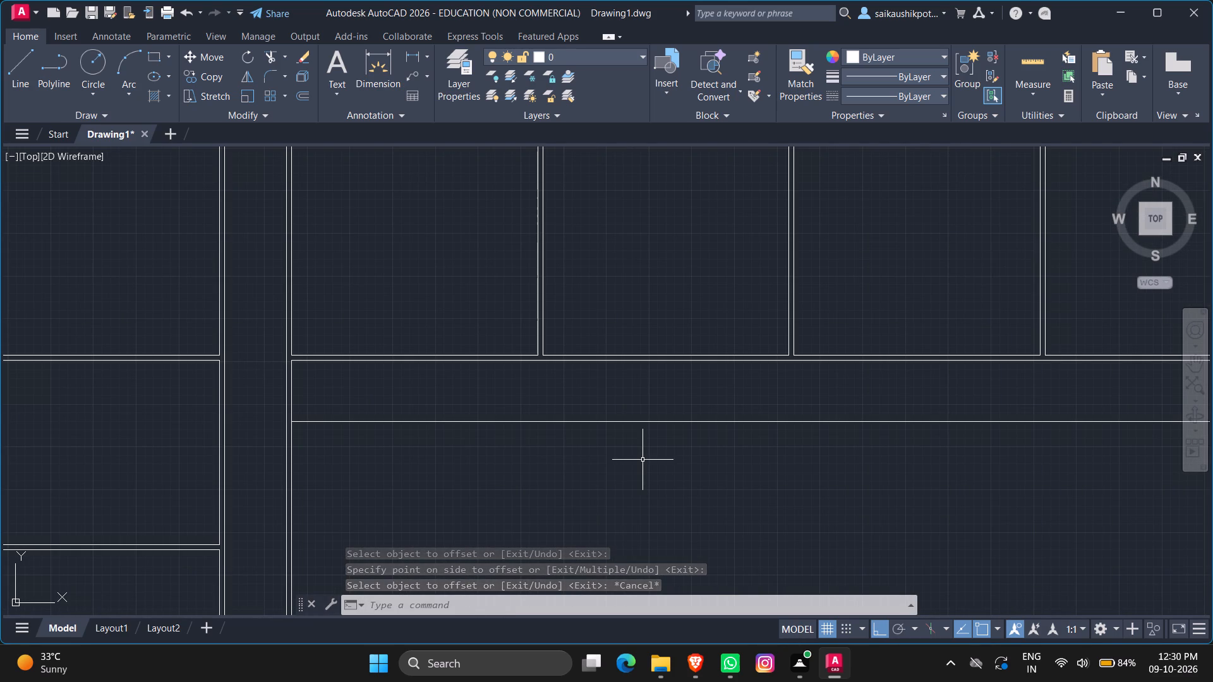
# Offset the lower line of the 6' strip under the row of rooms another 6" downward.
pyautogui.press('o')
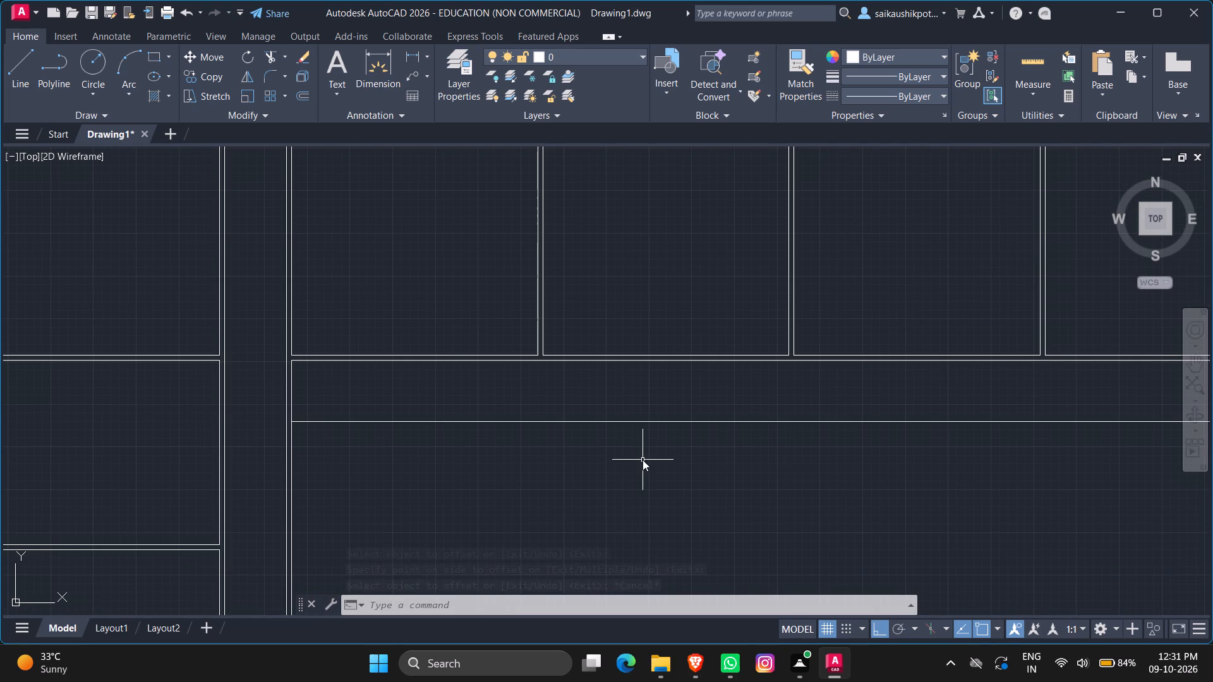
pyautogui.press('Return')
pyautogui.press('6')
pyautogui.hotkey('shift', '"')
pyautogui.press('Return')
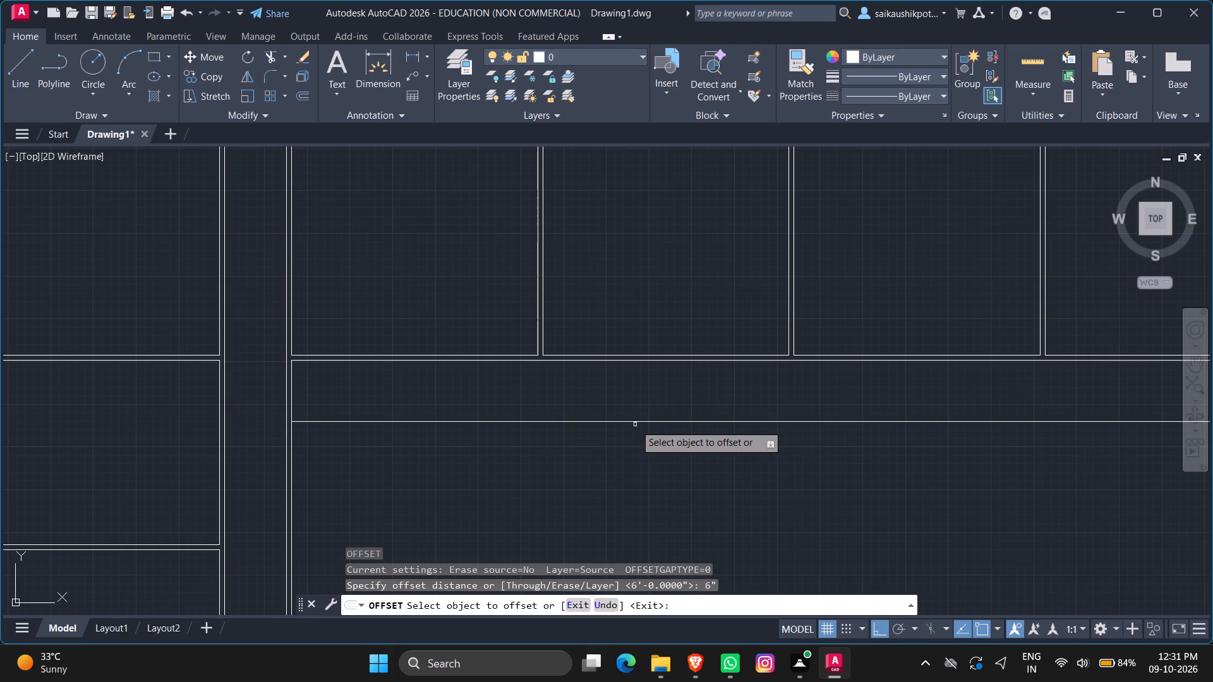
pyautogui.click(631, 423)
pyautogui.click(634, 475)
pyautogui.scroll(-2, 634, 475)
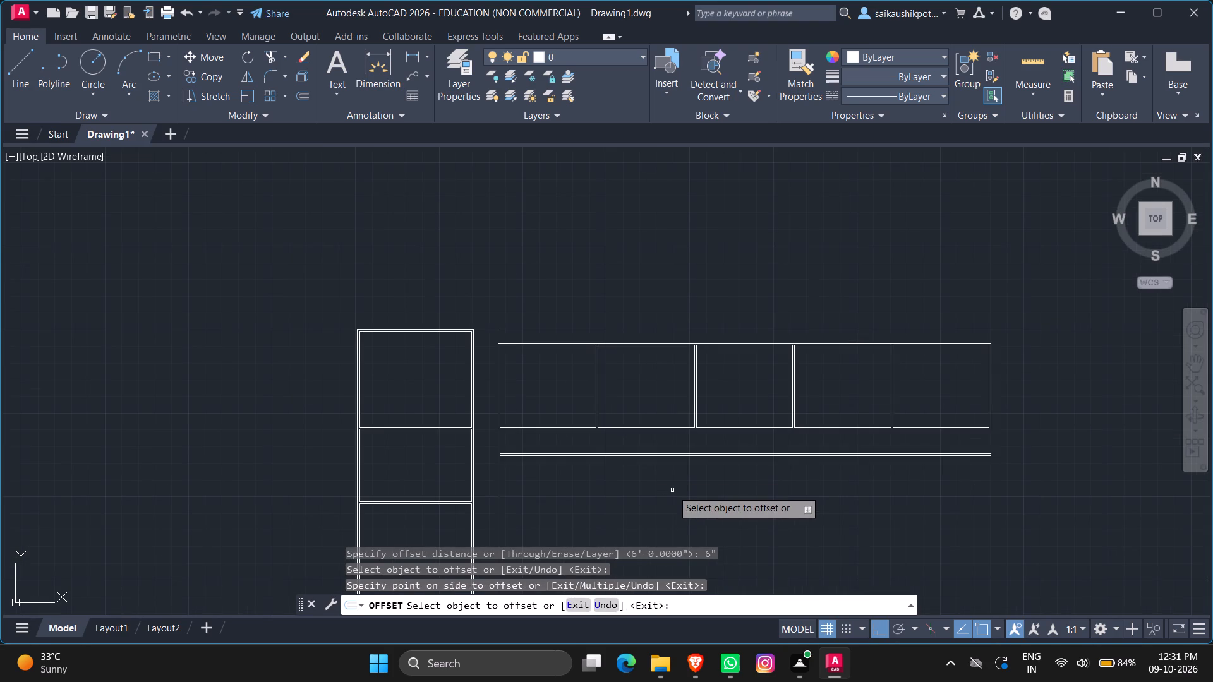
pyautogui.press('Escape')
pyautogui.press('Escape')
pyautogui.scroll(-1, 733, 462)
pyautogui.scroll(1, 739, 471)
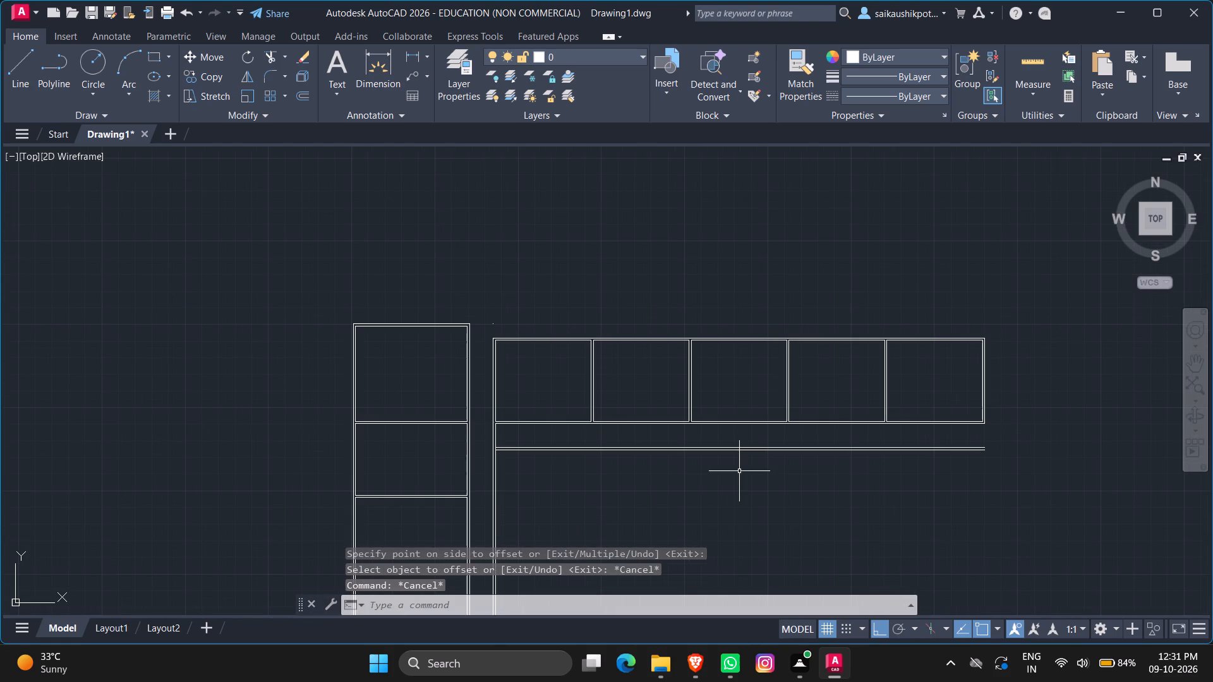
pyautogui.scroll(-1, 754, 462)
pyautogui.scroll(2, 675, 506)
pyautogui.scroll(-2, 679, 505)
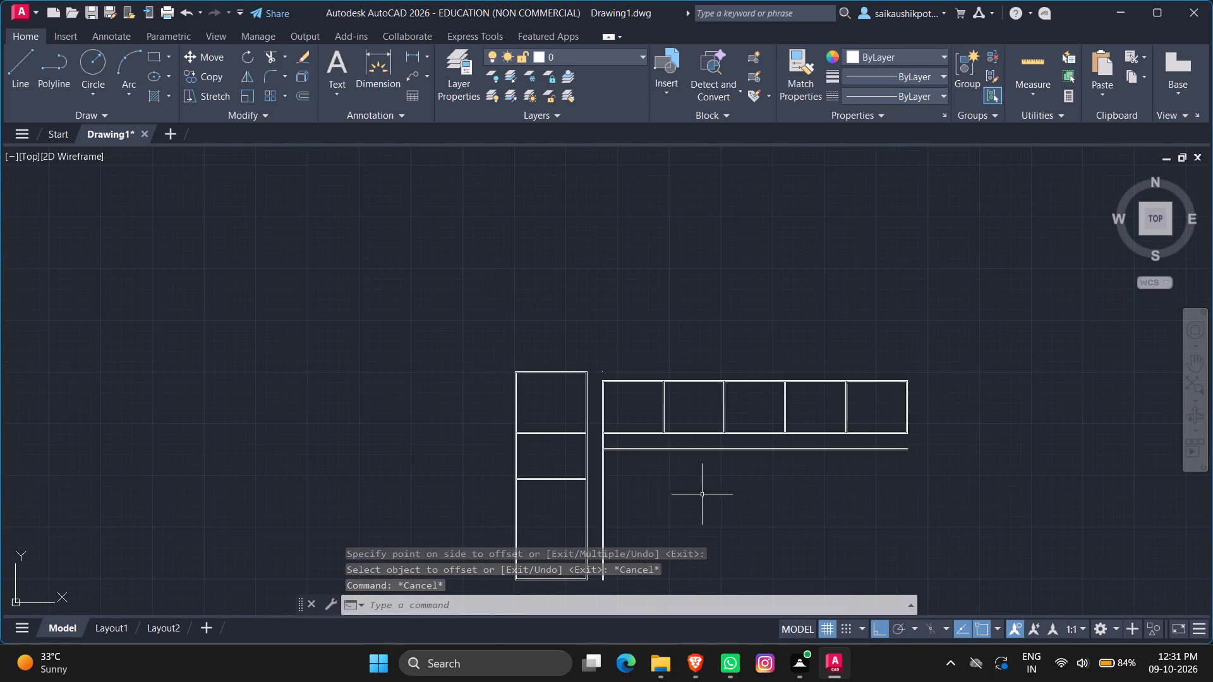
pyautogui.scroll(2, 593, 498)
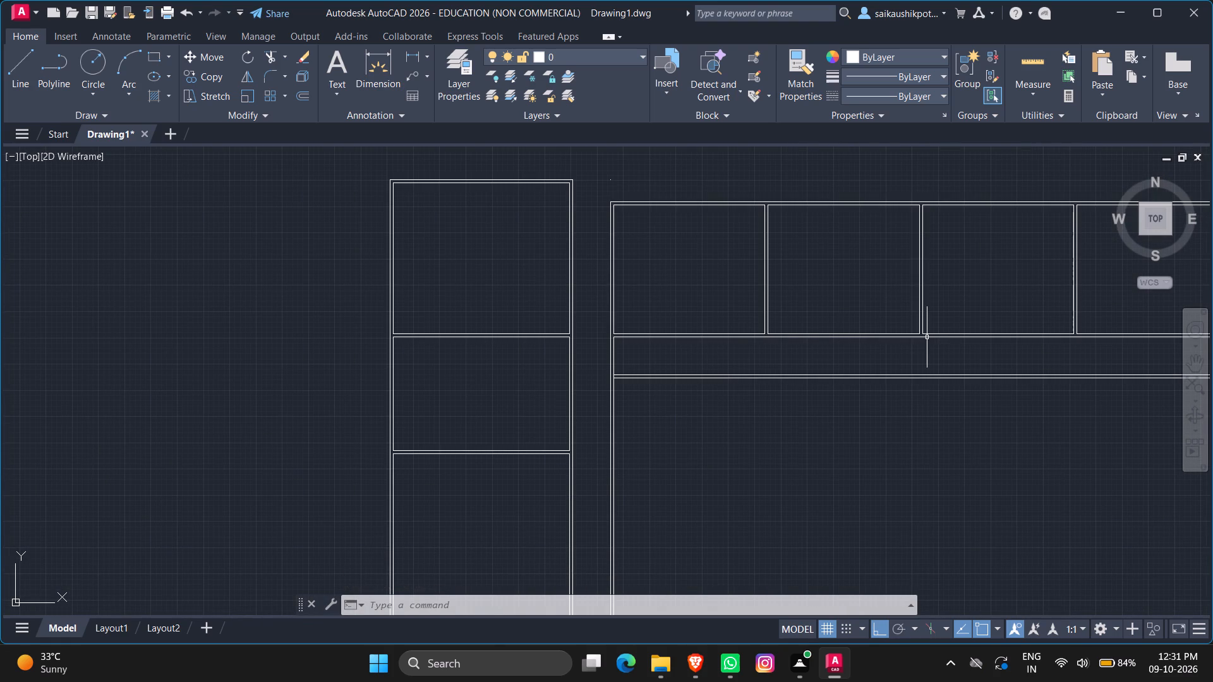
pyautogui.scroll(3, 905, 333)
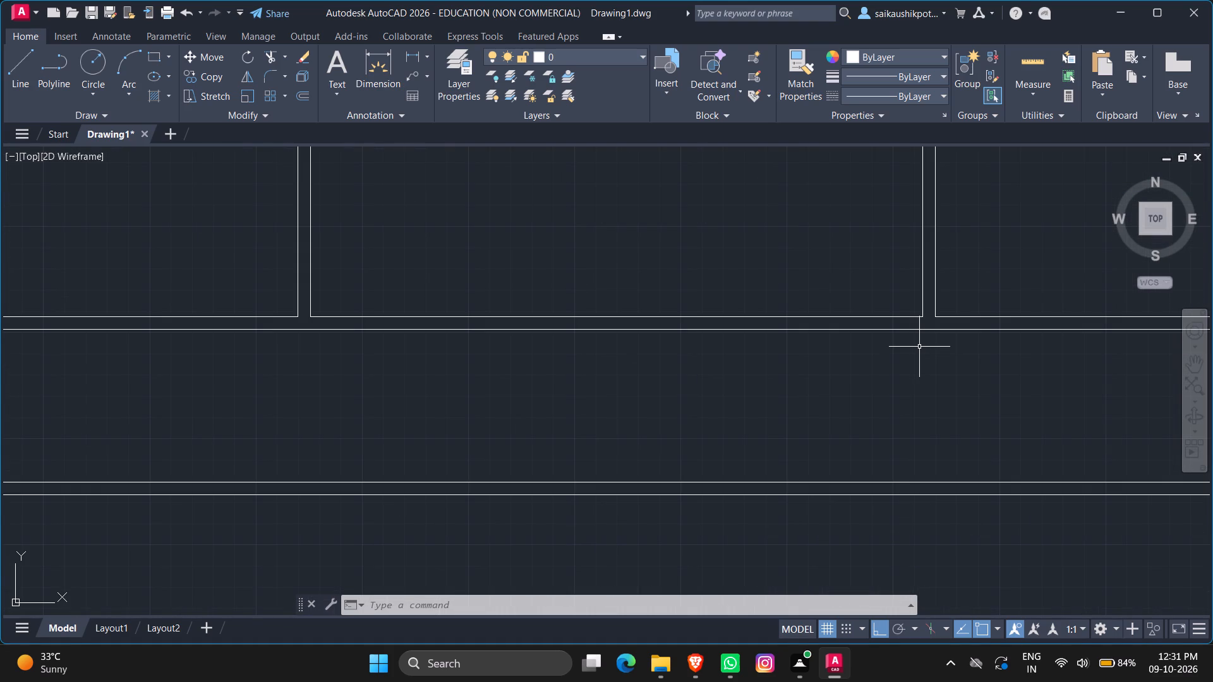
# Draw a short vertical line across the row's bottom wall, continuing the left line of the partition between the second and third rooms.
pyautogui.press('l')
pyautogui.press('Return')
pyautogui.click(922, 316)
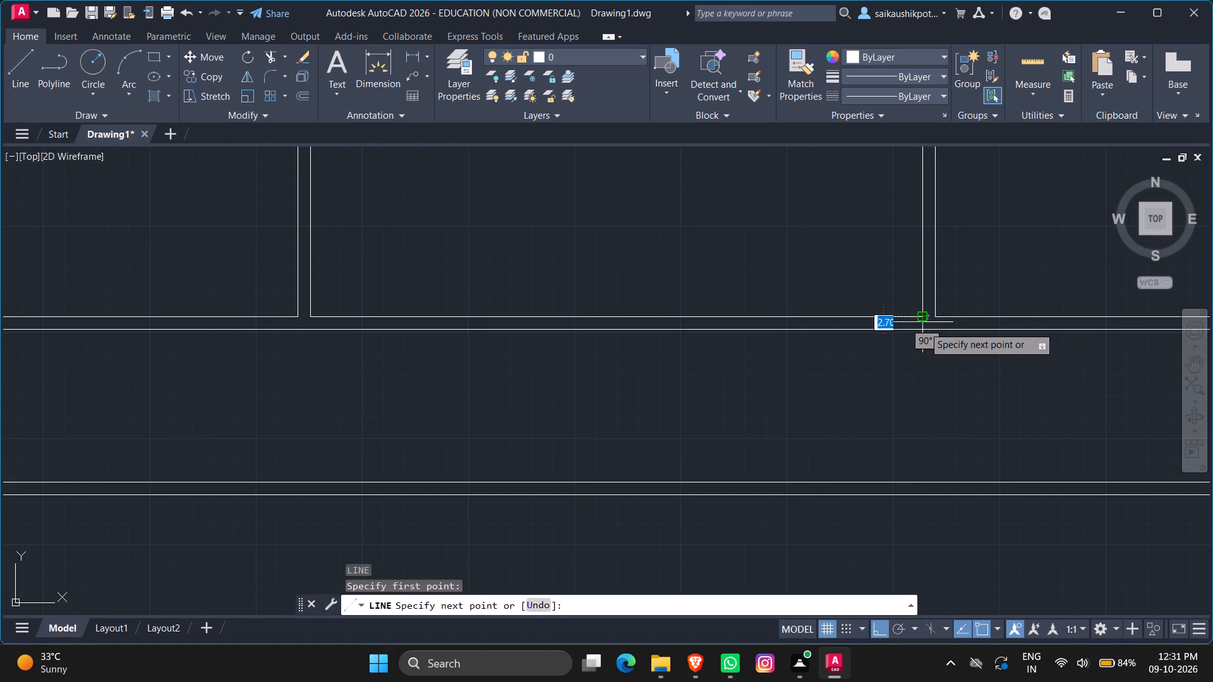
pyautogui.click(924, 331)
pyautogui.press('Escape')
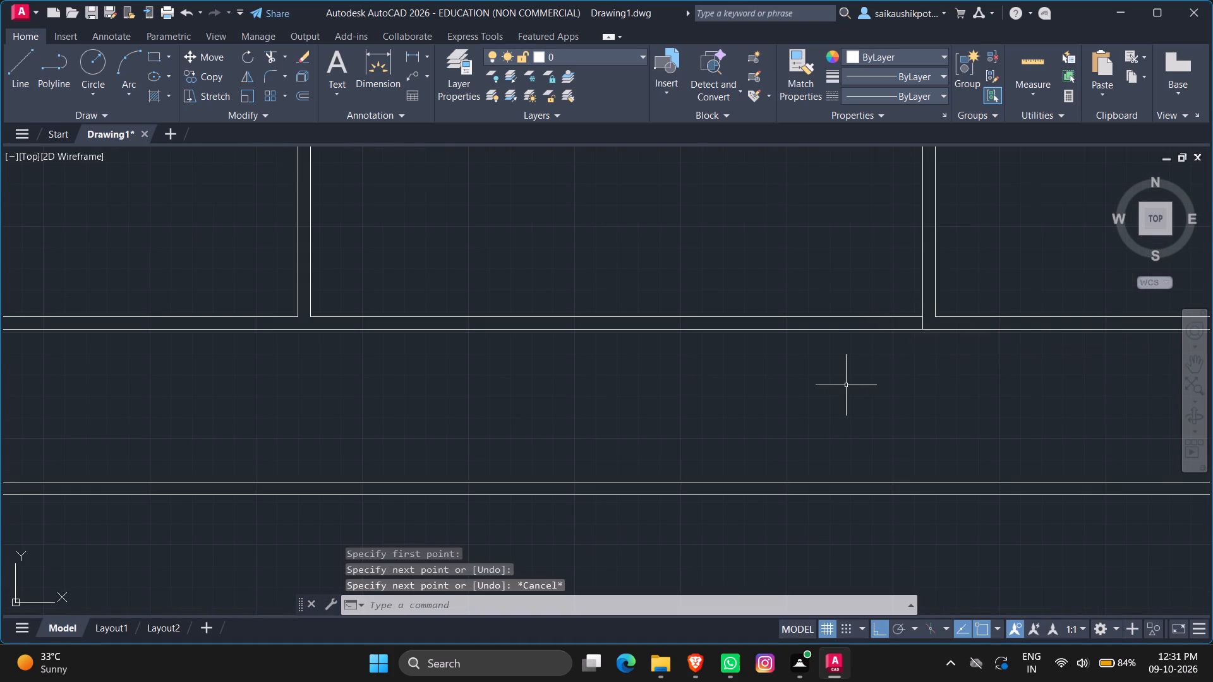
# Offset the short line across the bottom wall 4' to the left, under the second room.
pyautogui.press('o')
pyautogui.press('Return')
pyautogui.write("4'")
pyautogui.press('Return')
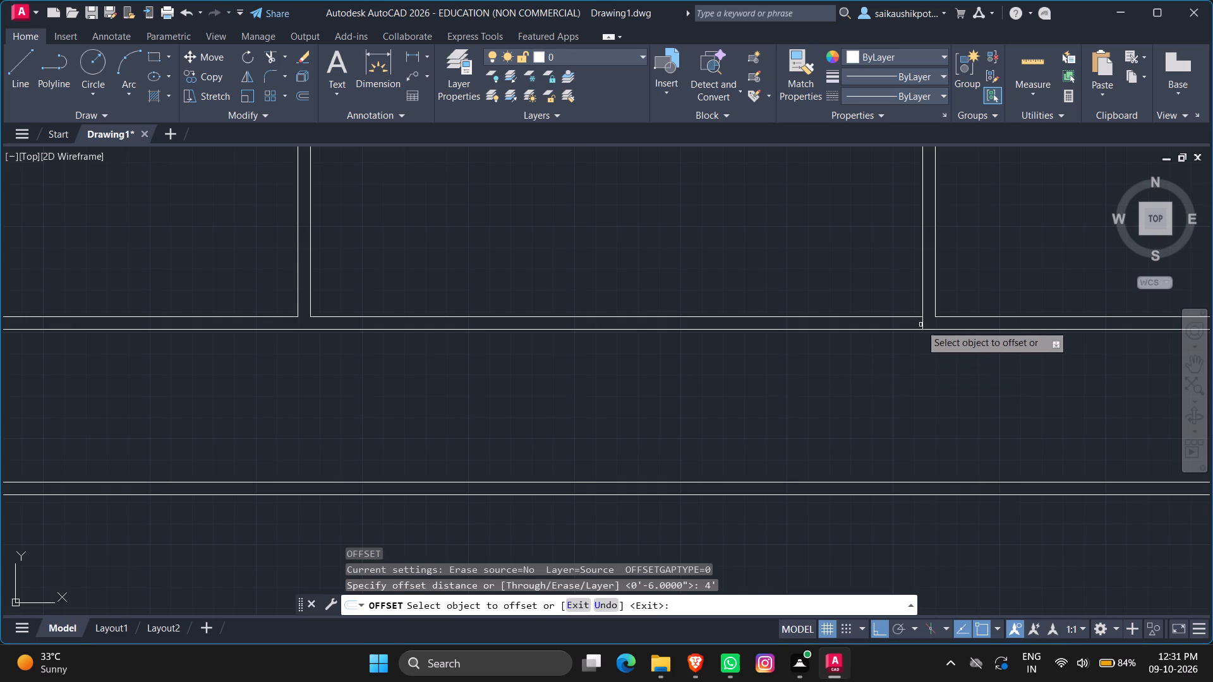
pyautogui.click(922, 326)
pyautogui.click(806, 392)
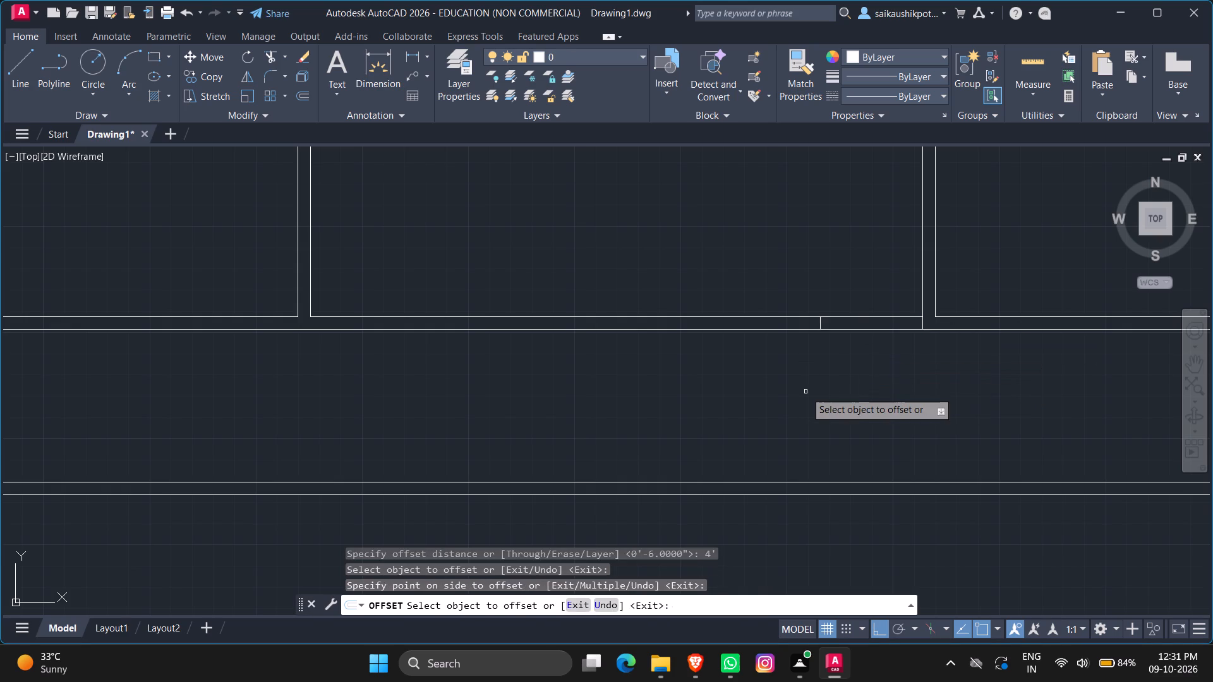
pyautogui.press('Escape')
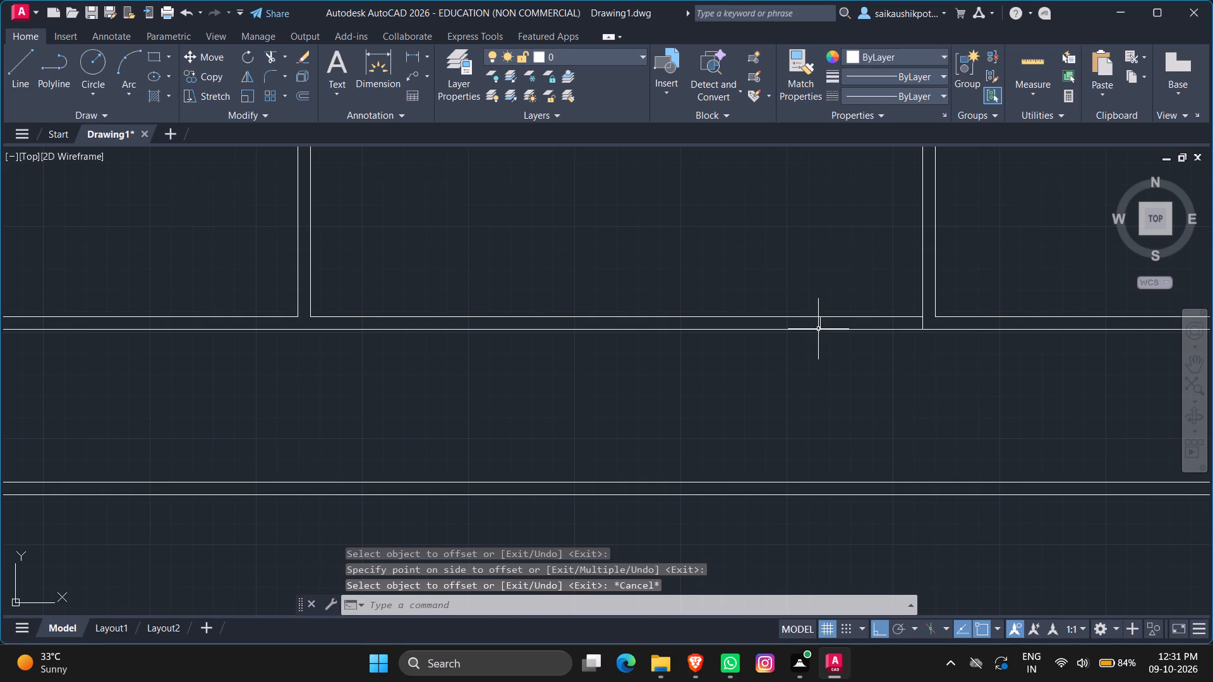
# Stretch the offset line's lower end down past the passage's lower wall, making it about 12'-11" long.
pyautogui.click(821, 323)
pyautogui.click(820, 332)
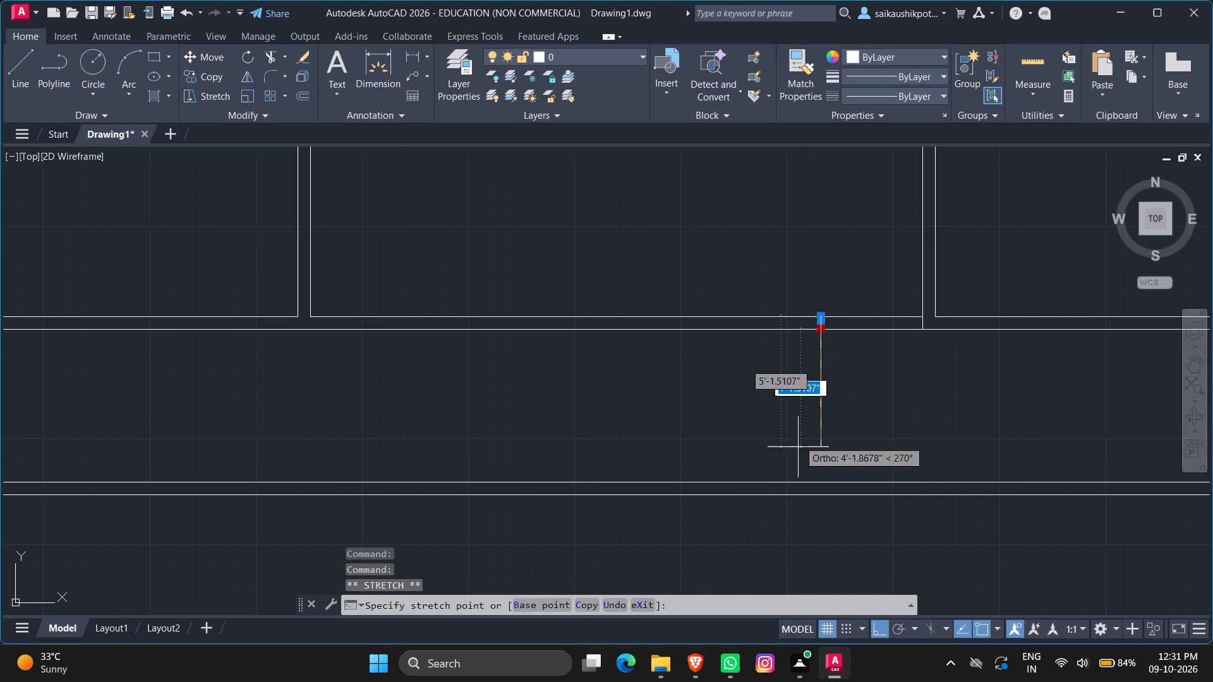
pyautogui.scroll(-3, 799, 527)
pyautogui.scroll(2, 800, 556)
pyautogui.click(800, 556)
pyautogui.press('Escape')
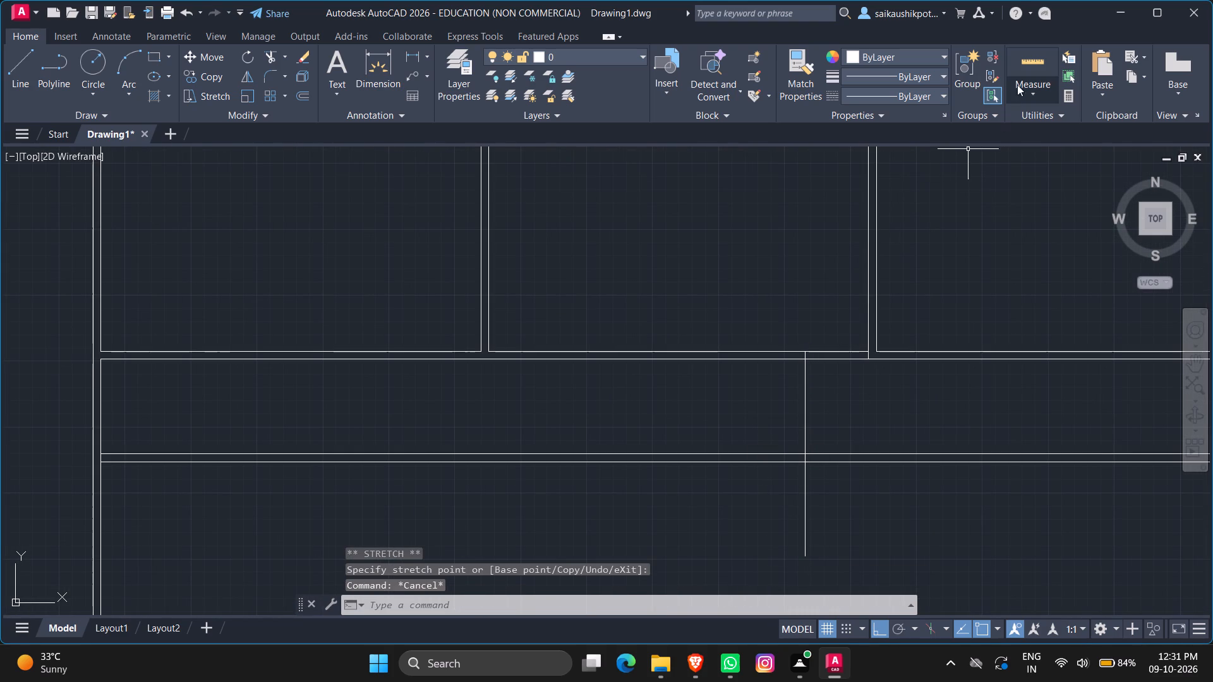
# Measure the distance from the row's left wall to the stretched vertical line below the passage.
pyautogui.click(1039, 55)
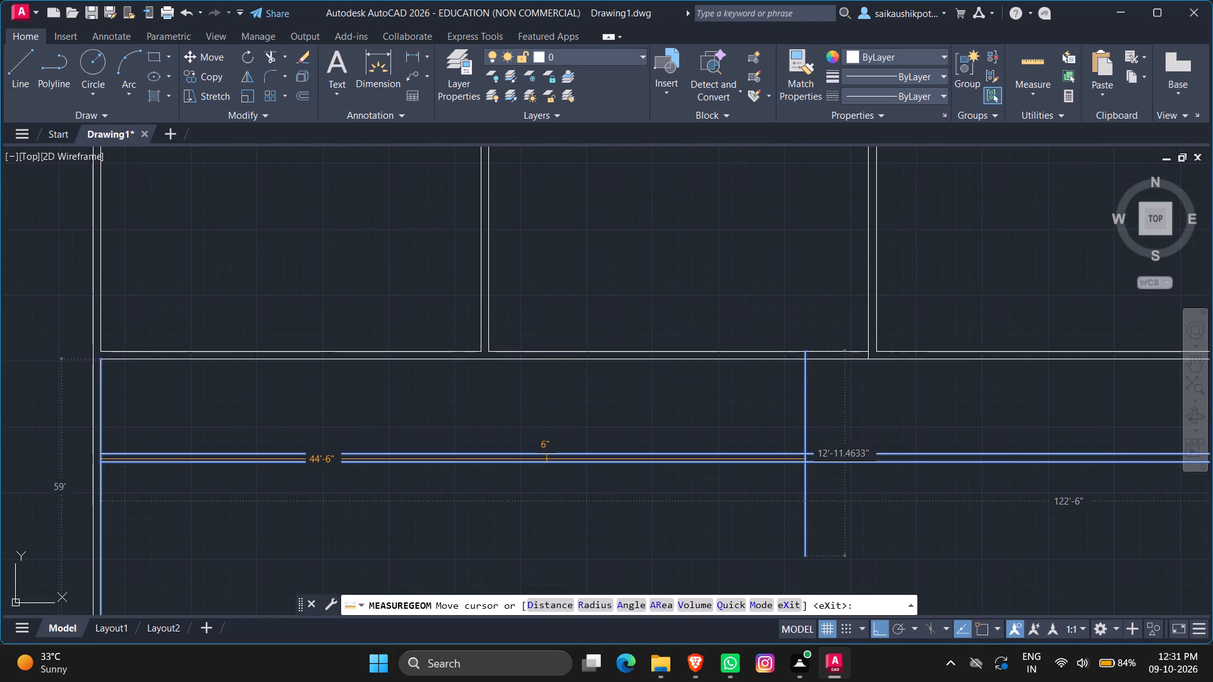
pyautogui.scroll(2, 546, 459)
pyautogui.scroll(-1, 544, 458)
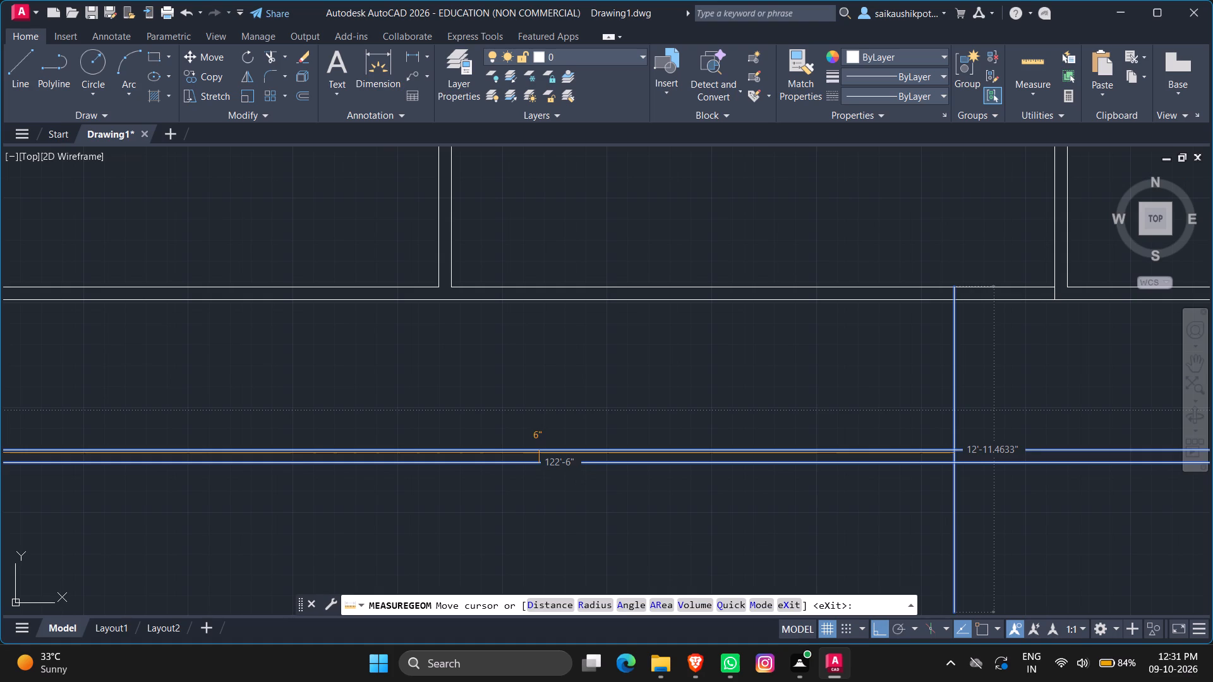
pyautogui.scroll(-1, 530, 494)
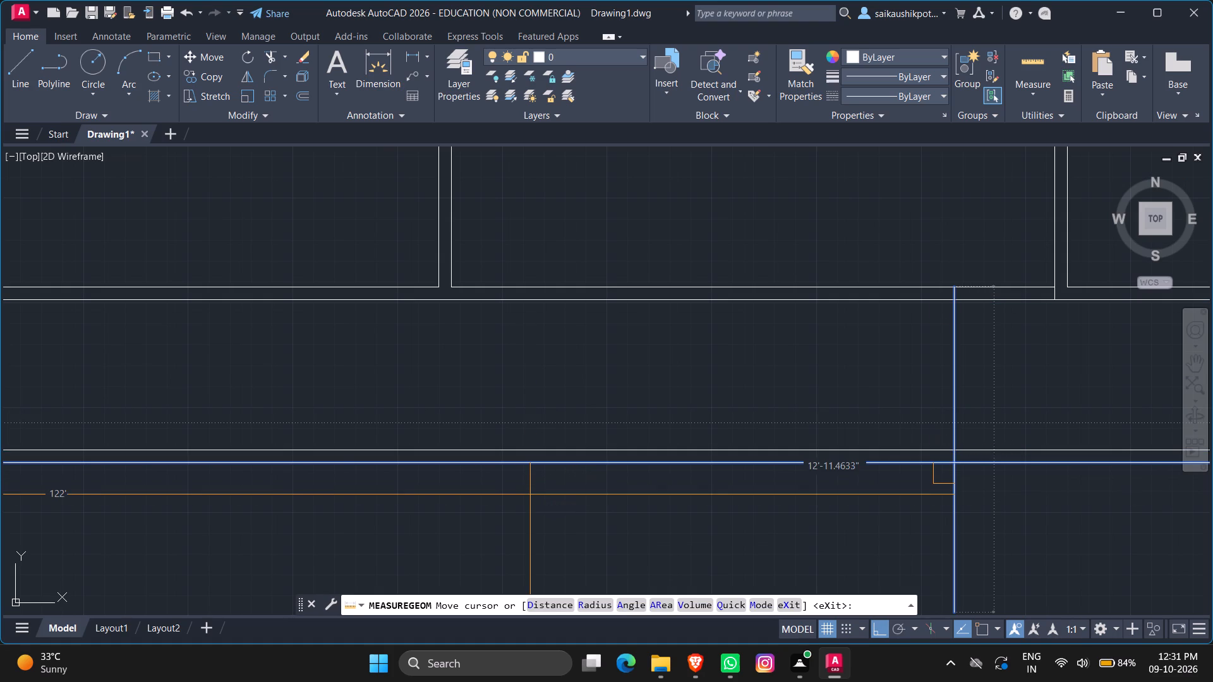
pyautogui.scroll(-1, 540, 493)
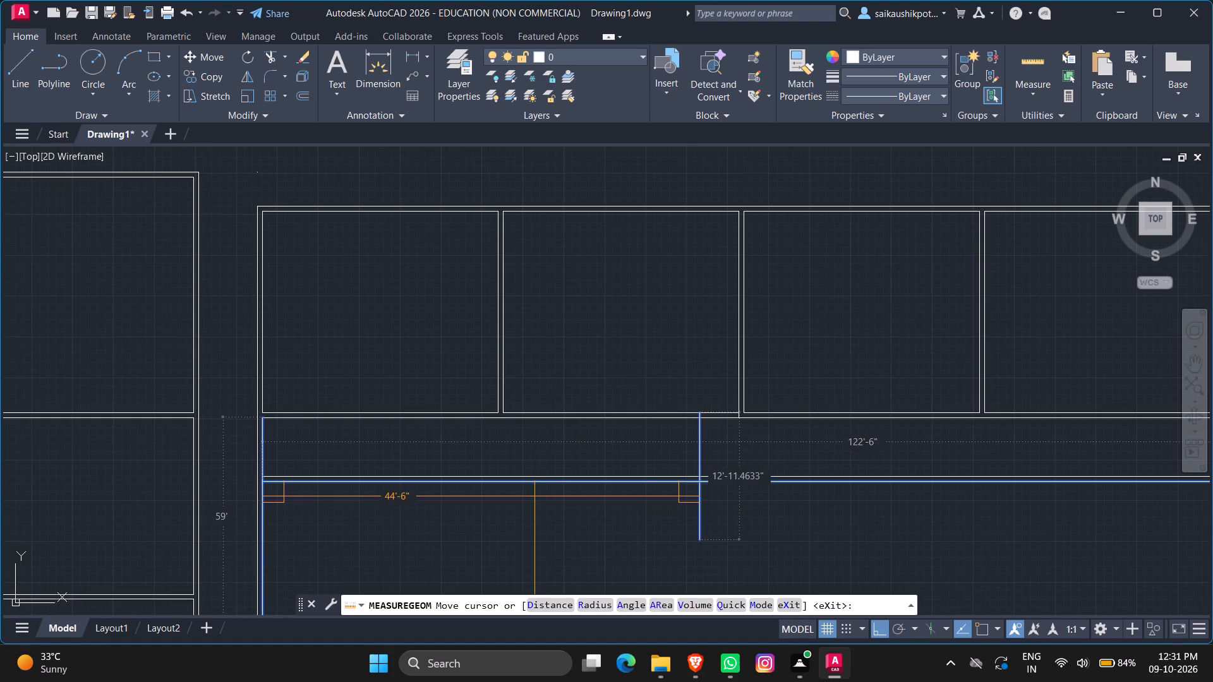
pyautogui.press('Escape')
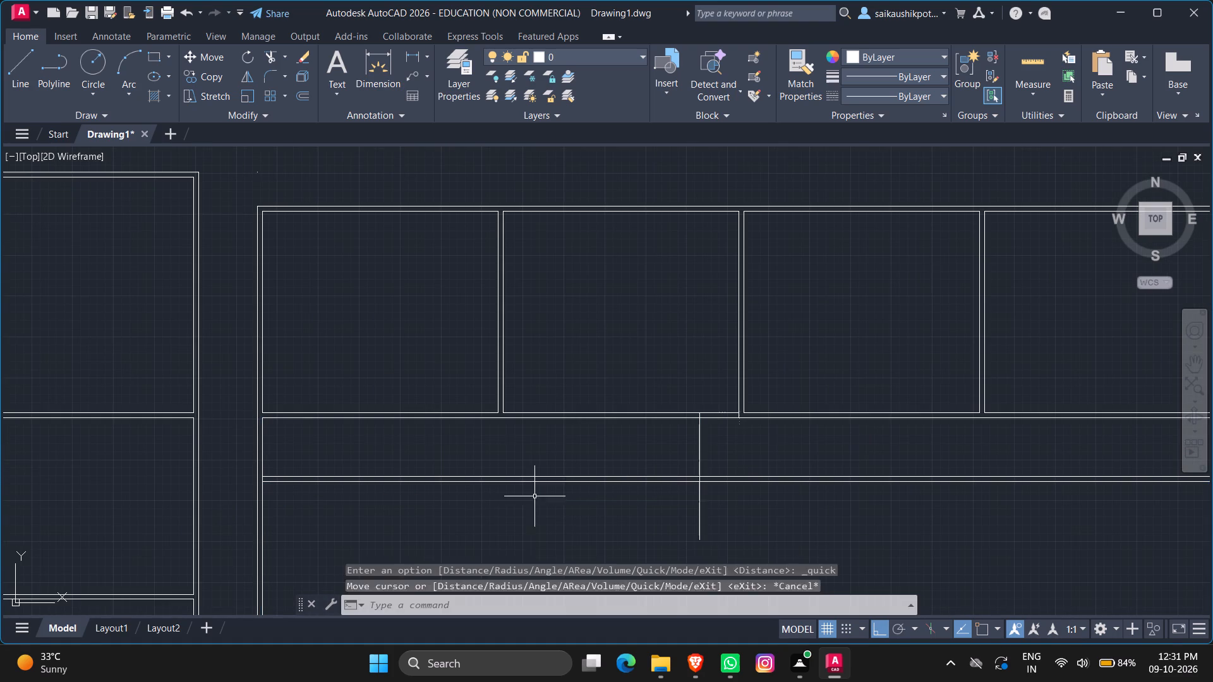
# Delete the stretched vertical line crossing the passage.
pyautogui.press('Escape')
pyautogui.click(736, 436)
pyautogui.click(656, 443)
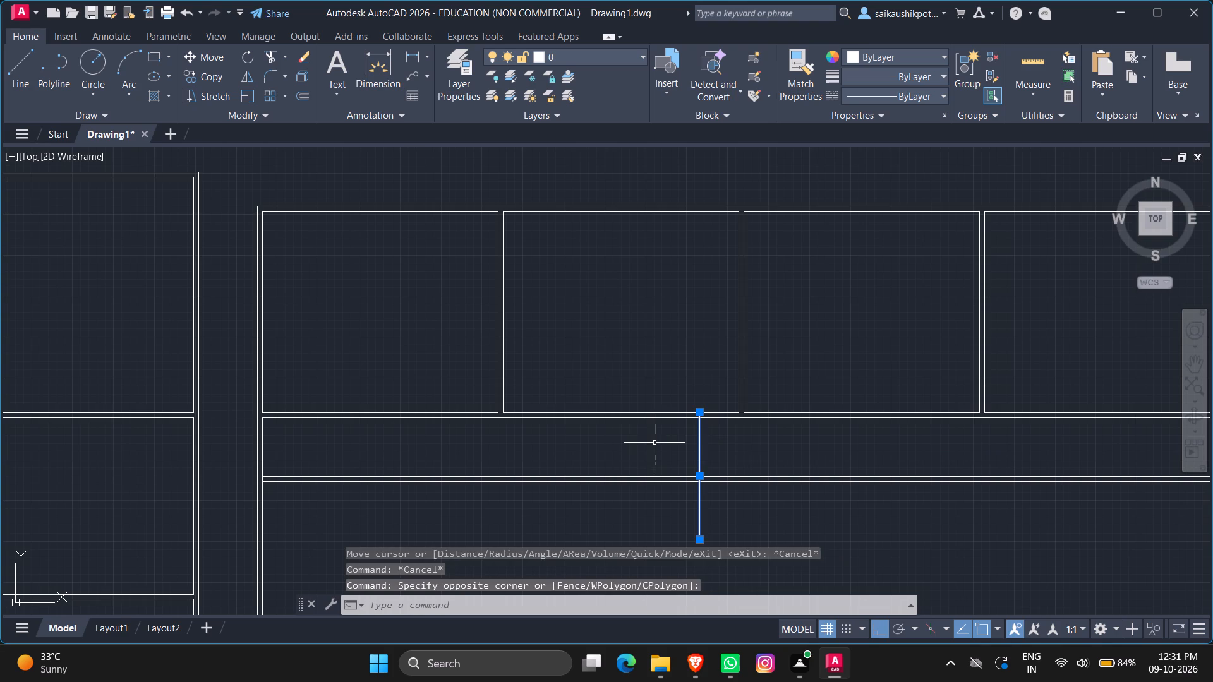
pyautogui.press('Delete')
# Trim the inner left wall line between the two lines of the passage's lower wall at their junction.
pyautogui.scroll(-2, 686, 411)
pyautogui.scroll(2, 540, 448)
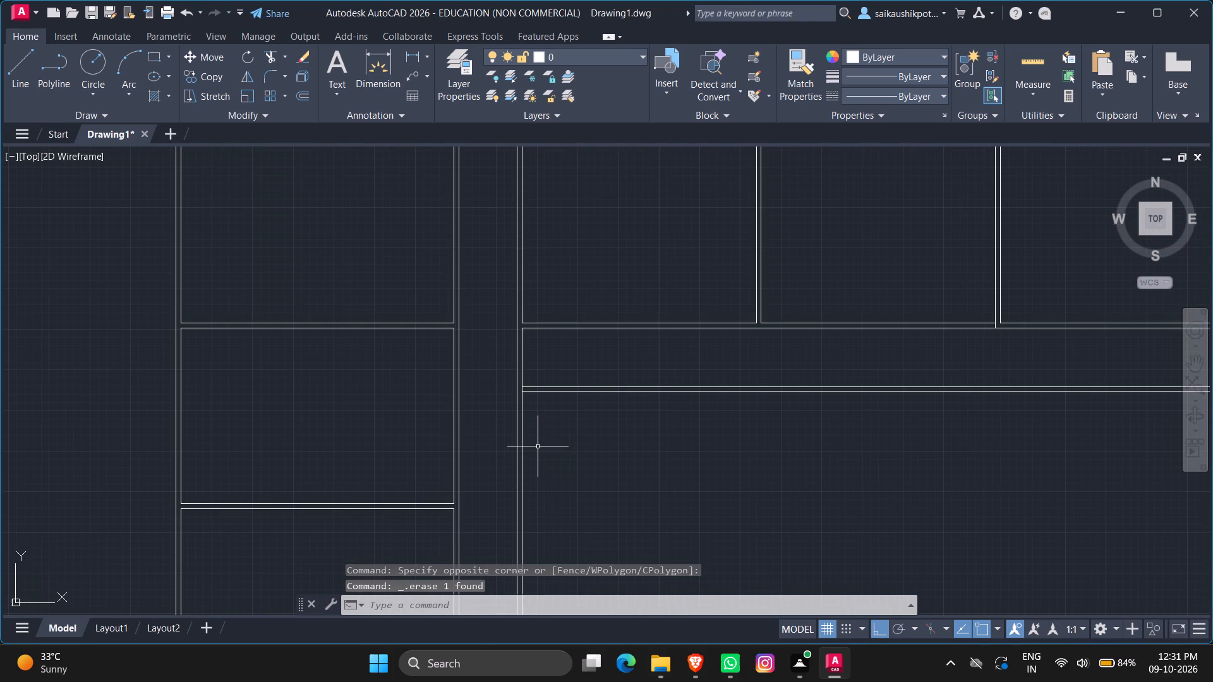
pyautogui.scroll(1, 538, 445)
pyautogui.write('TR')
pyautogui.press('Return')
pyautogui.press('Return')
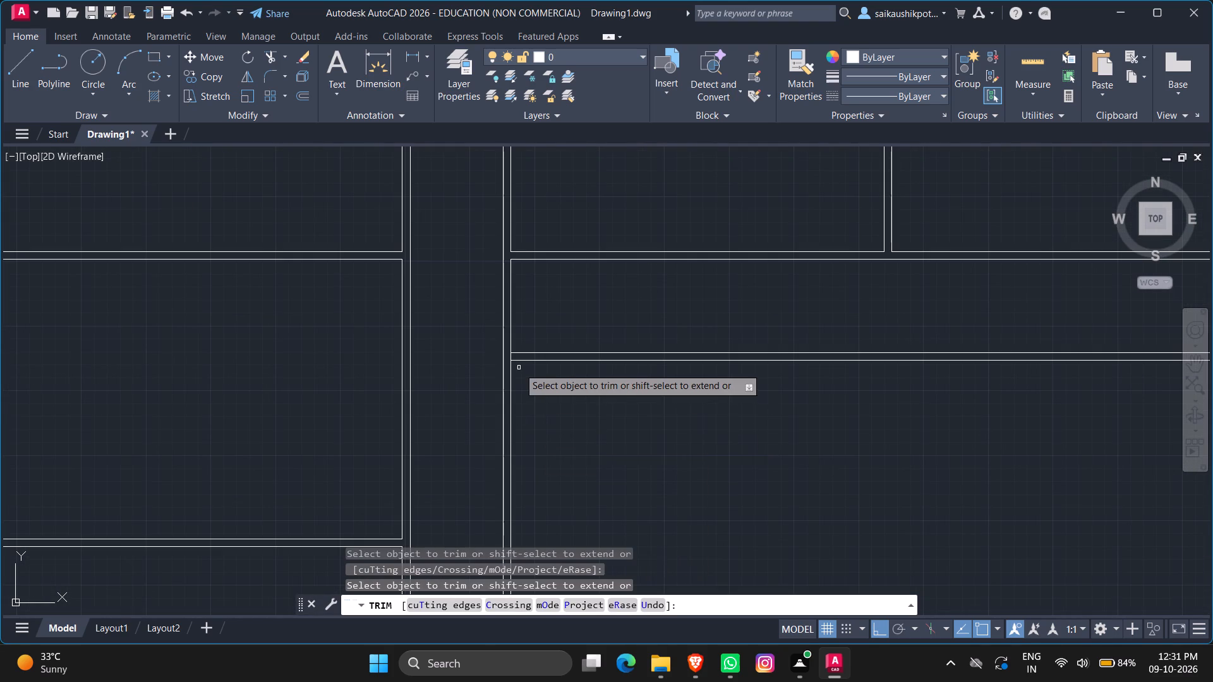
pyautogui.scroll(3, 519, 368)
pyautogui.click(478, 321)
pyautogui.scroll(-3, 506, 359)
pyautogui.press('Escape')
pyautogui.press('Escape')
pyautogui.press('Escape')
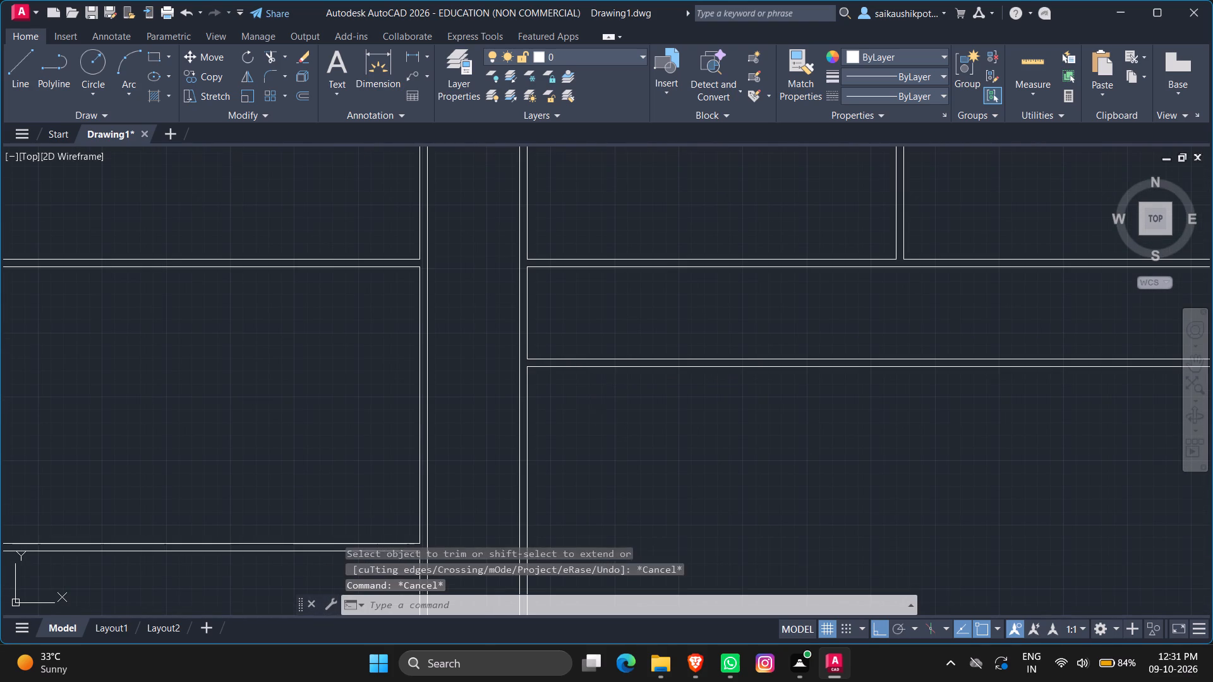
# Offset the inner left wall line below the passage 44'6" to the right.
pyautogui.press('o')
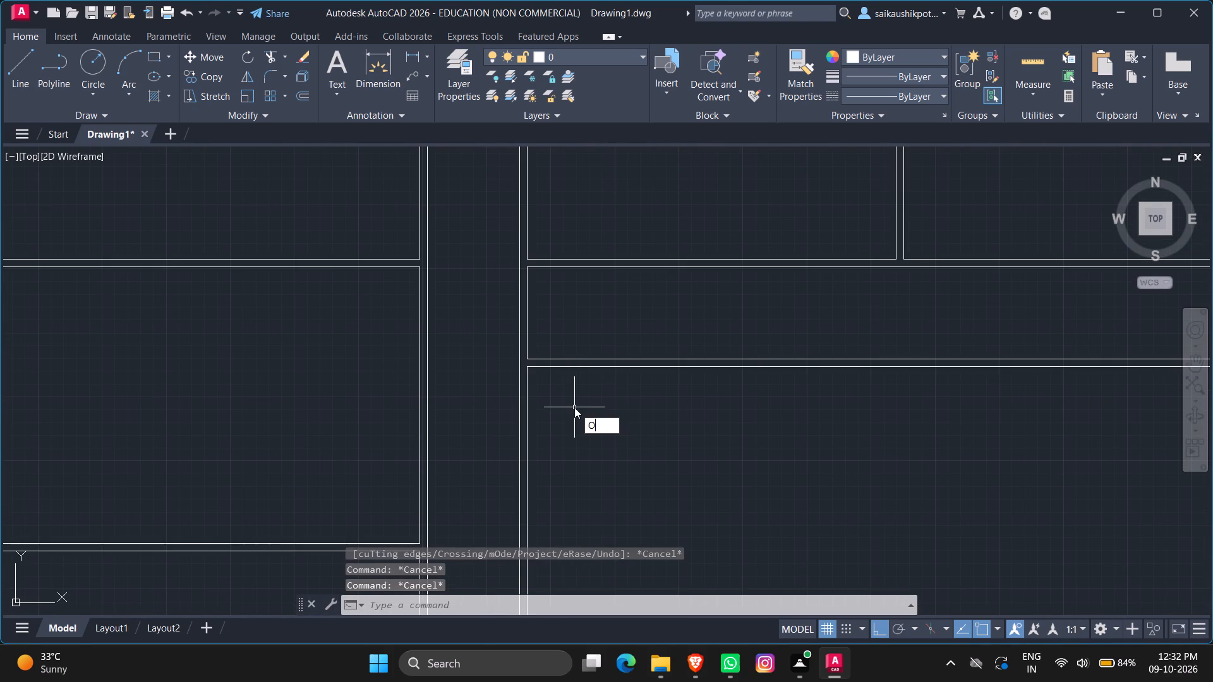
pyautogui.press('Return')
pyautogui.write('44\'6"')
pyautogui.press('Return')
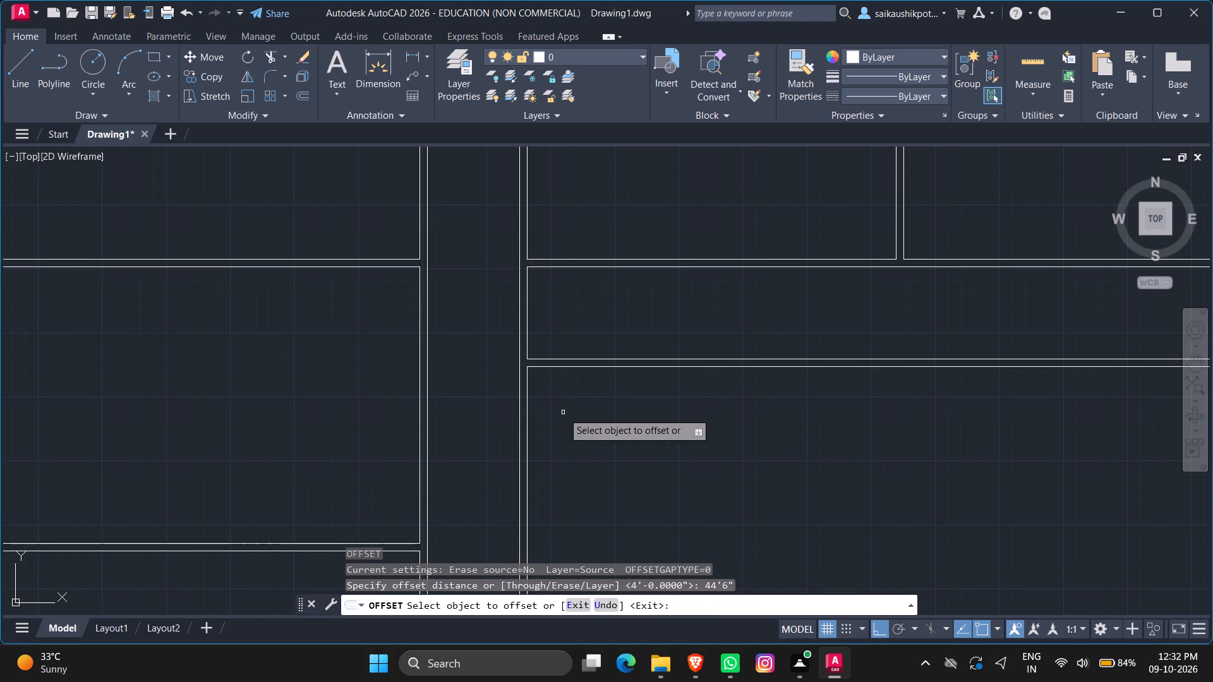
pyautogui.click(526, 399)
pyautogui.click(687, 424)
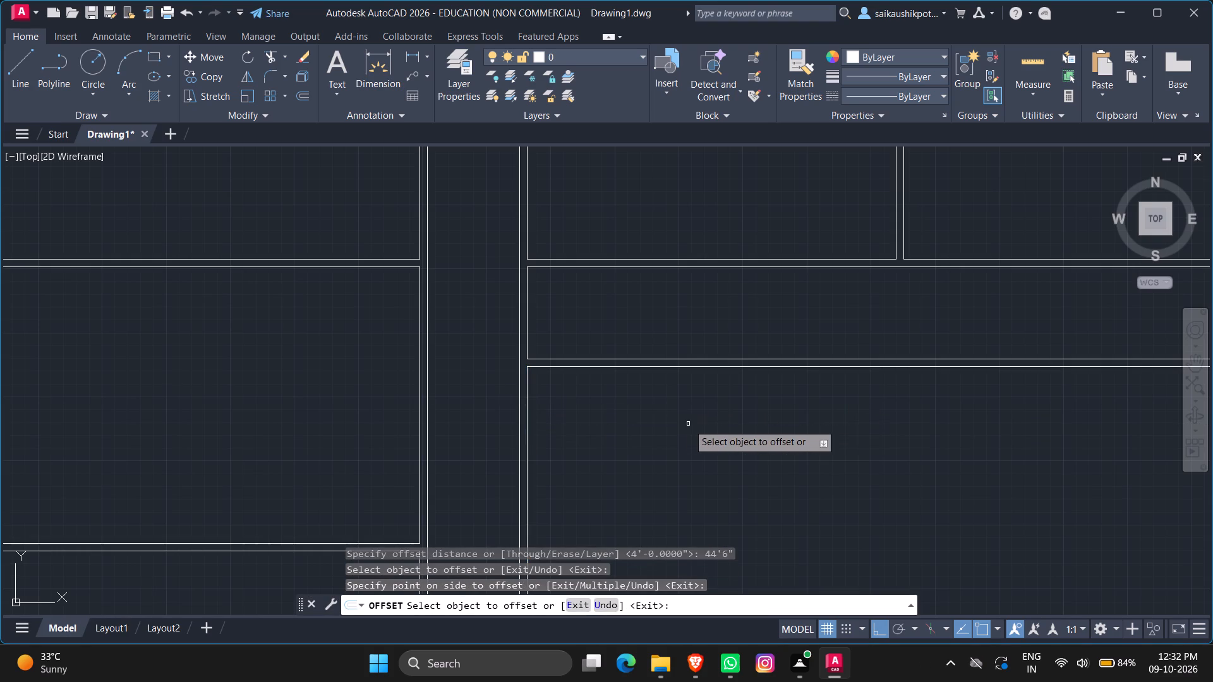
pyautogui.scroll(-3, 688, 424)
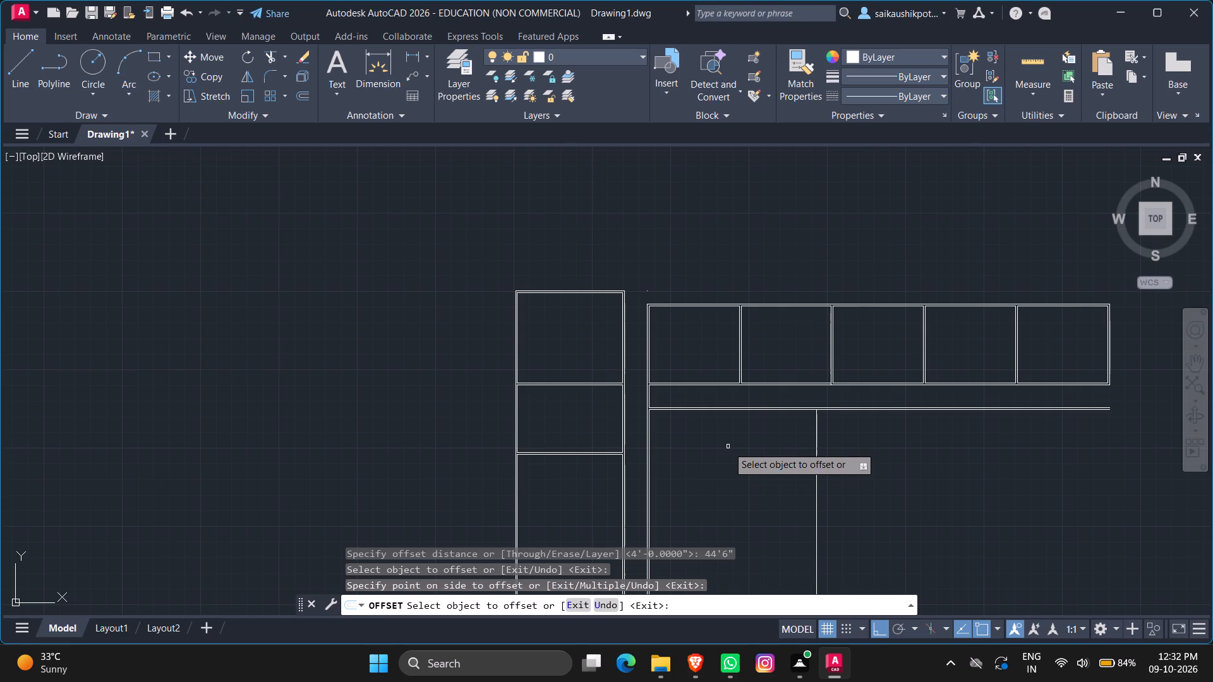
pyautogui.scroll(-2, 838, 409)
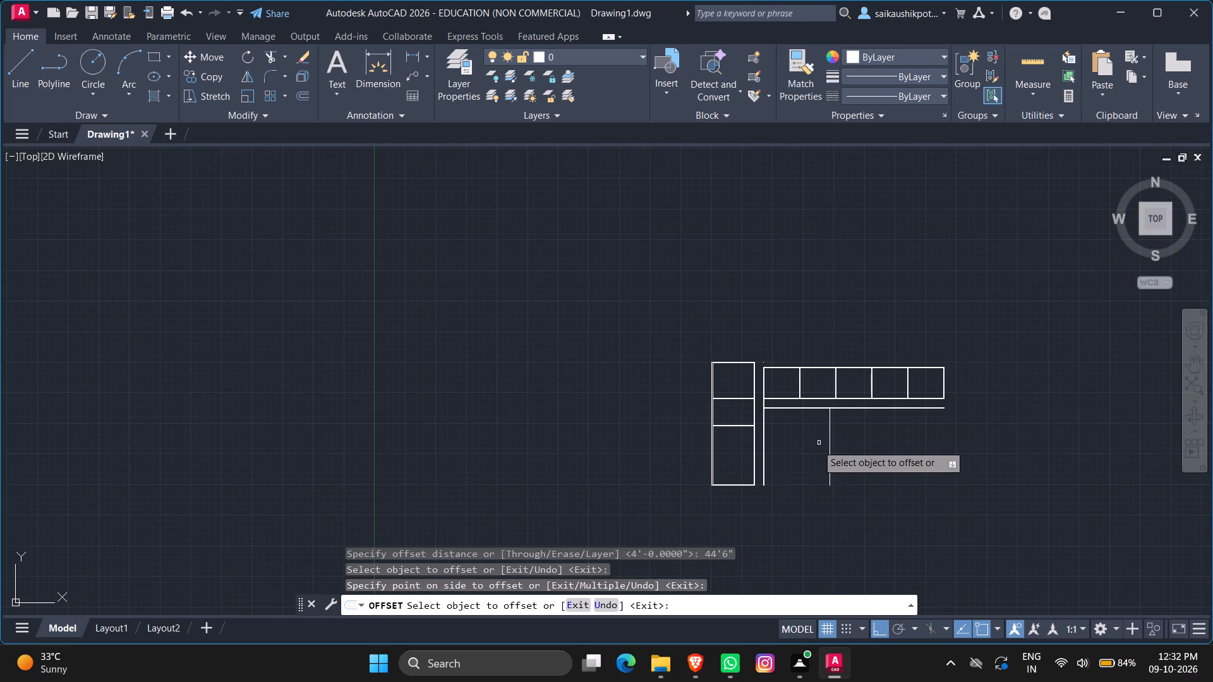
pyautogui.scroll(2, 751, 458)
pyautogui.press('Escape')
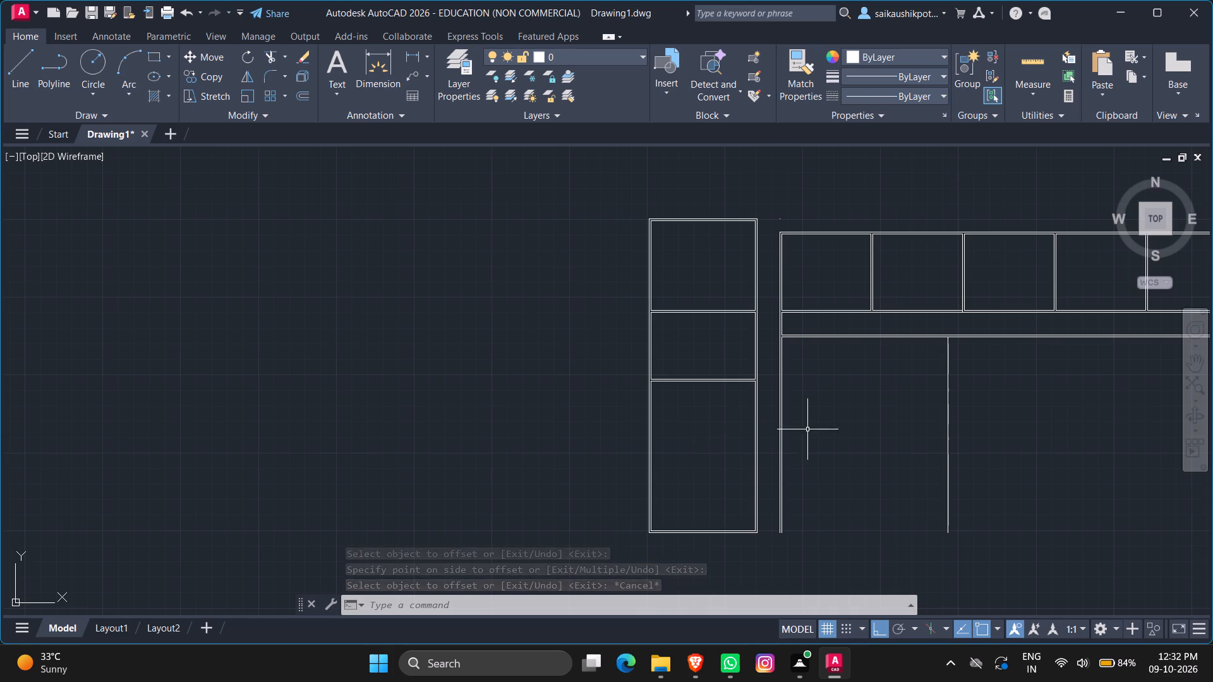
# Draw a horizontal line about 15'-4" long across the 6' gap, from the lowest stacked space's right wall past the facing wall.
pyautogui.scroll(2, 780, 439)
pyautogui.scroll(-1, 780, 440)
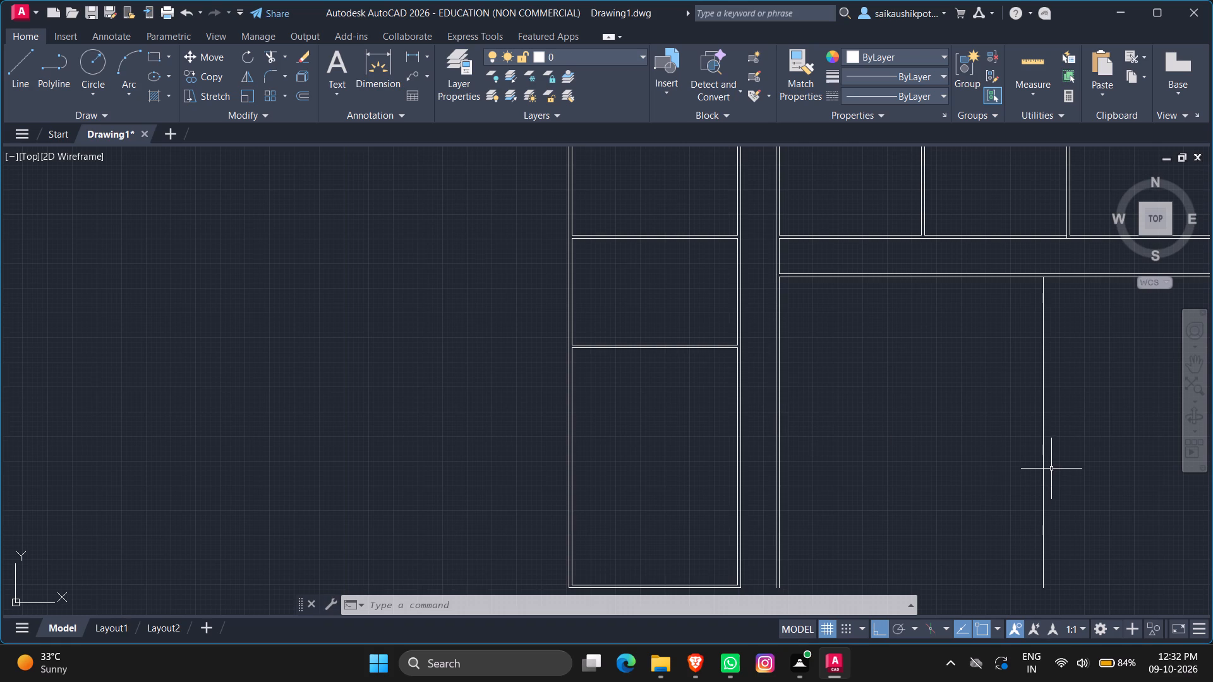
pyautogui.scroll(1, 782, 458)
pyautogui.press('l')
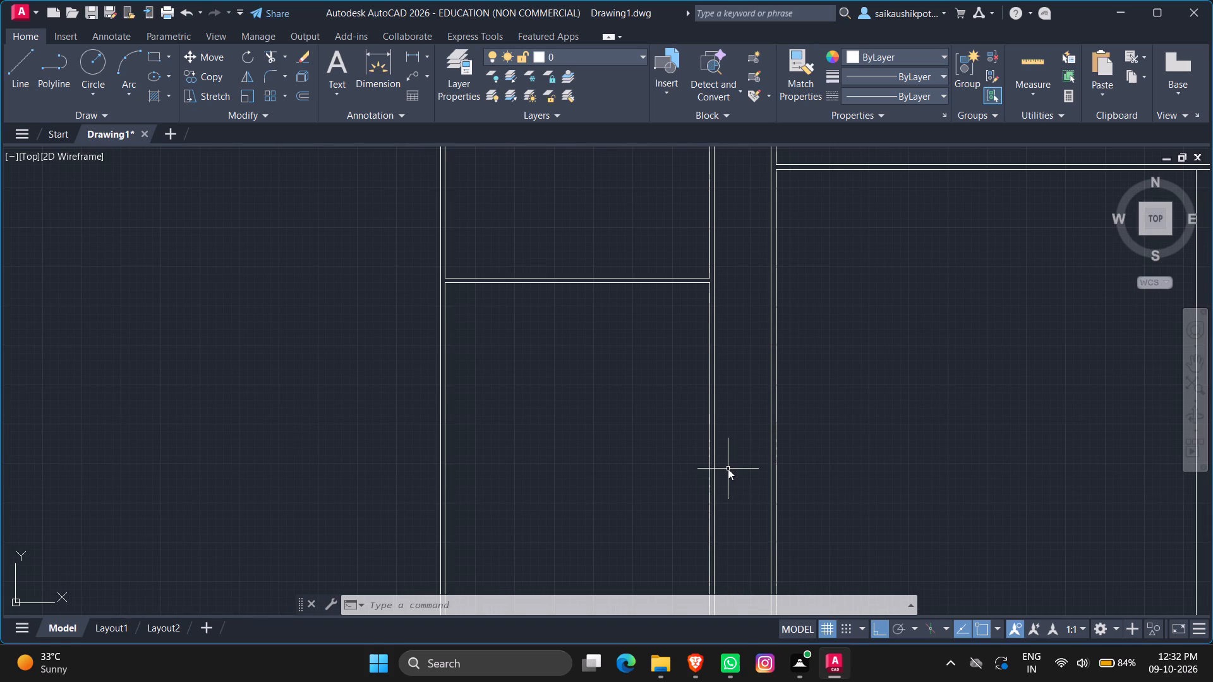
pyautogui.press('Return')
pyautogui.click(697, 470)
pyautogui.click(842, 469)
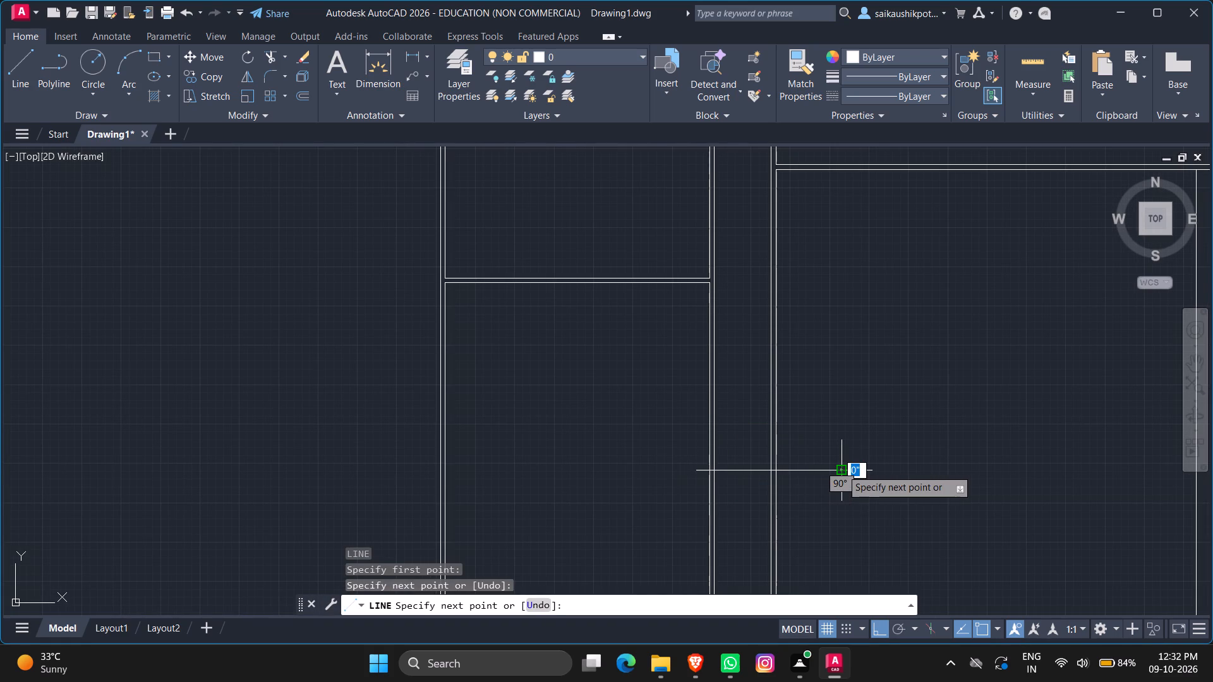
pyautogui.press('Escape')
pyautogui.press('Escape')
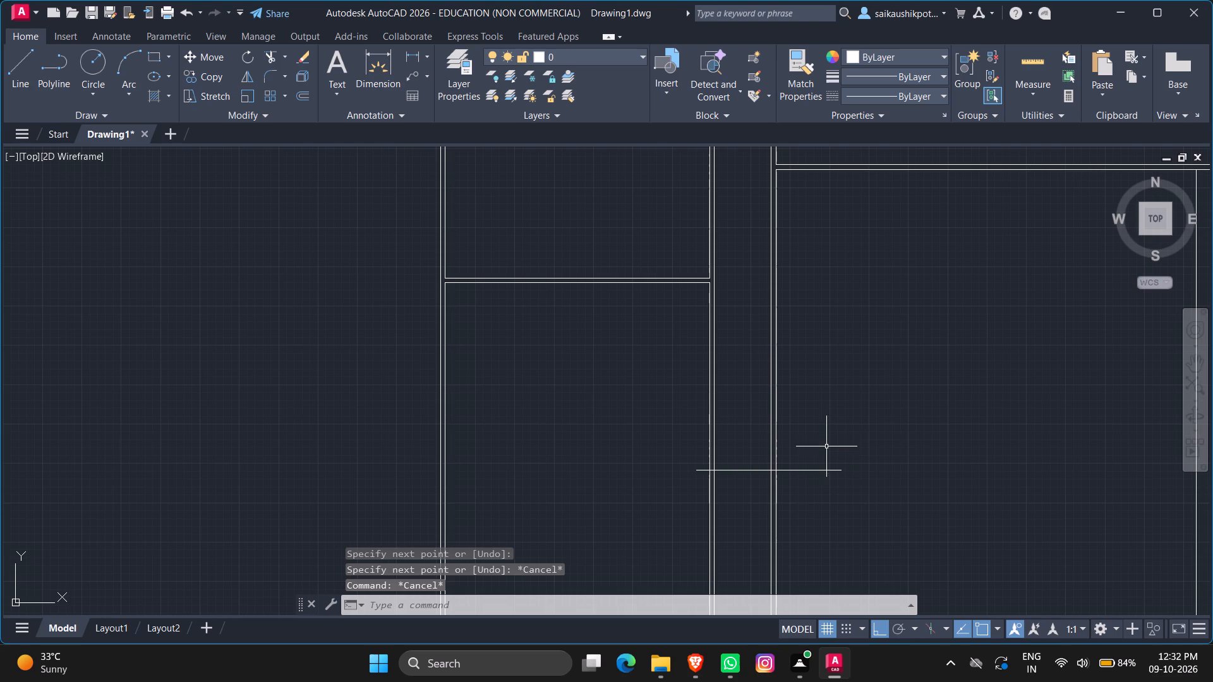
# Draw a horizontal line about 15'-10" long to the right from the bottom end of the inner wall line beyond the gap.
pyautogui.scroll(-3, 850, 340)
pyautogui.scroll(2, 830, 412)
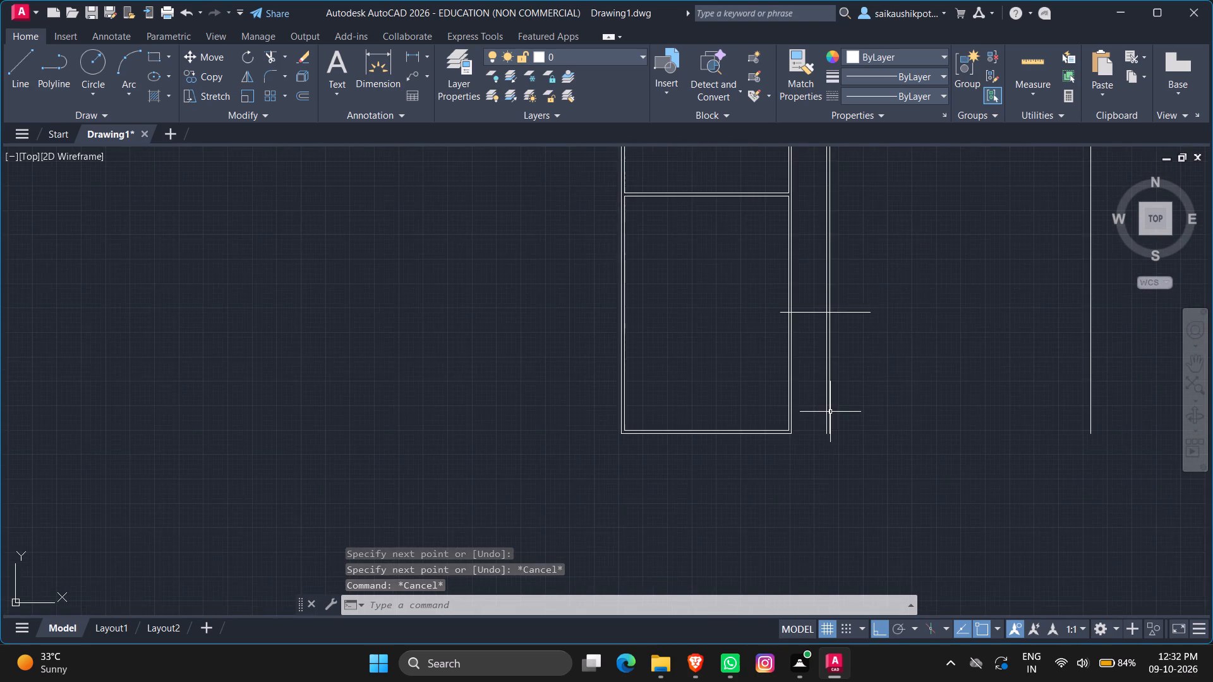
pyautogui.scroll(1, 830, 412)
pyautogui.press('l')
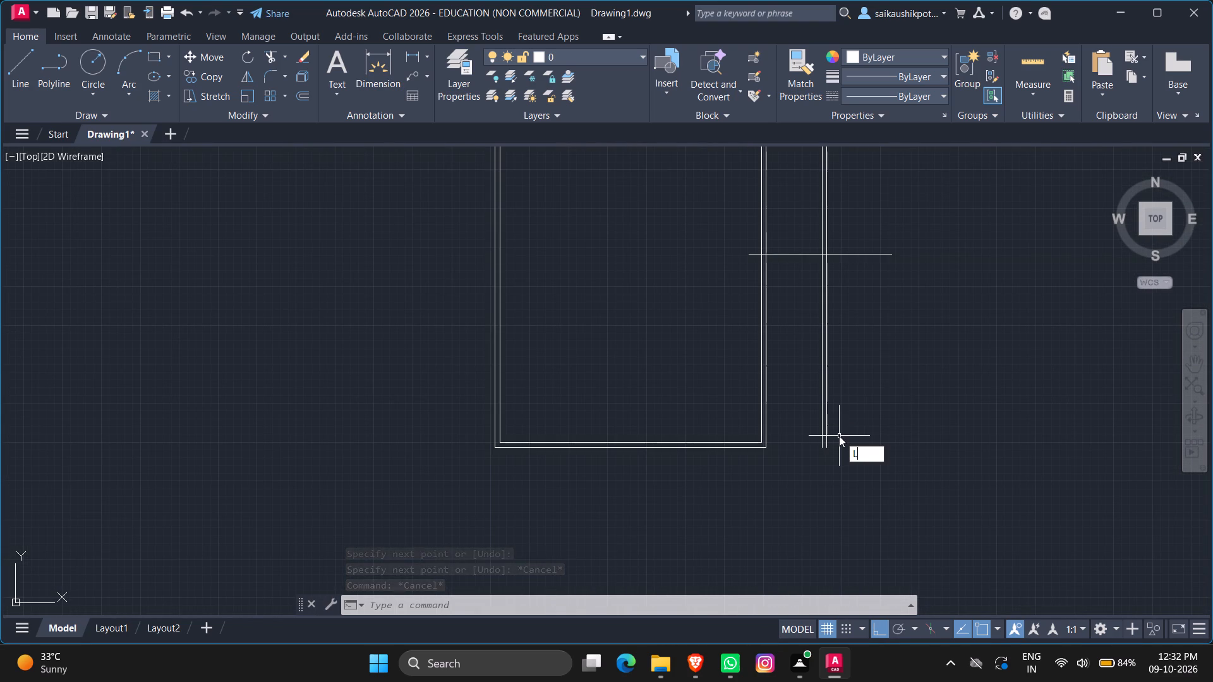
pyautogui.press('Return')
pyautogui.click(830, 450)
pyautogui.click(975, 453)
pyautogui.press('Escape')
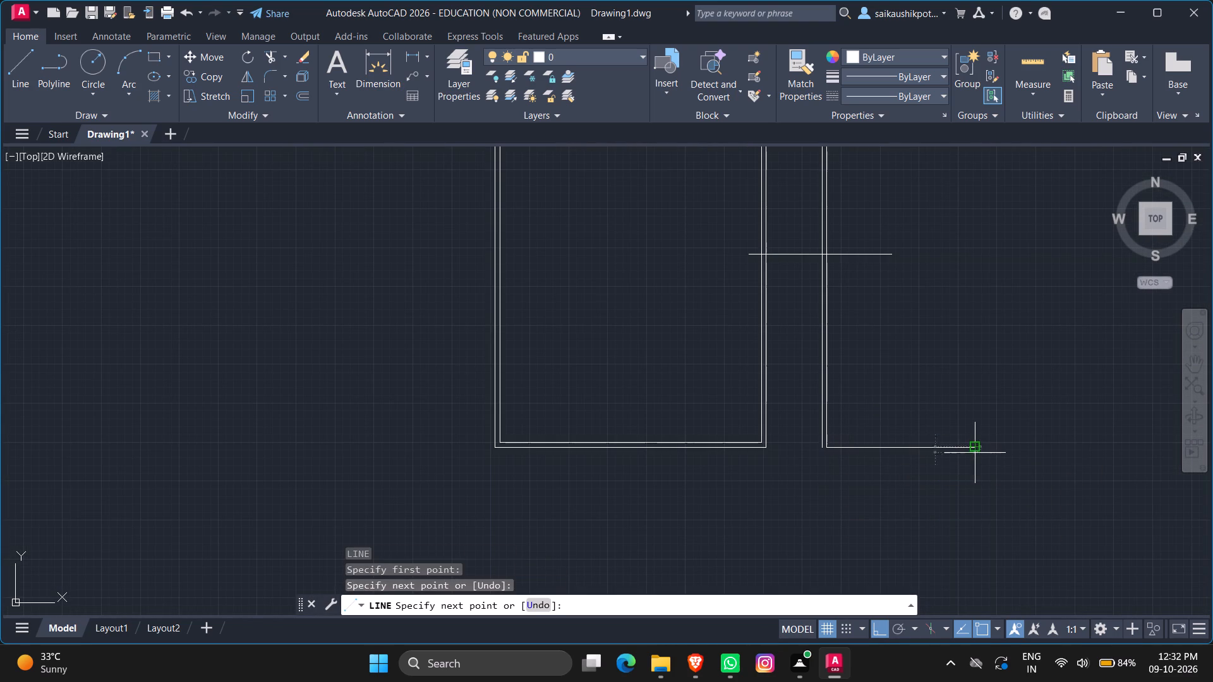
# Measure the distance between the two new horizontal lines along the wall beyond the gap.
pyautogui.click(1035, 63)
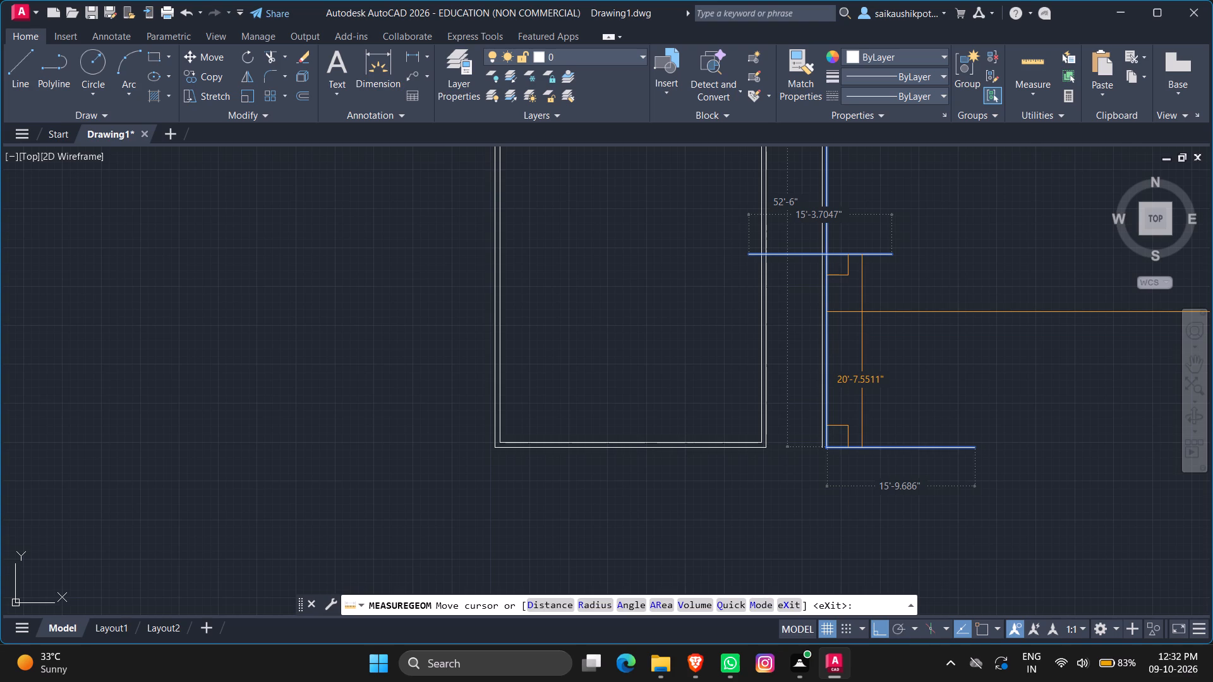
pyautogui.press('Escape')
# Trim the upper horizontal line's pieces spanning the 6' gap and lying inside the wall beyond it.
pyautogui.scroll(-2, 858, 348)
pyautogui.scroll(1, 846, 299)
pyautogui.scroll(-1, 846, 299)
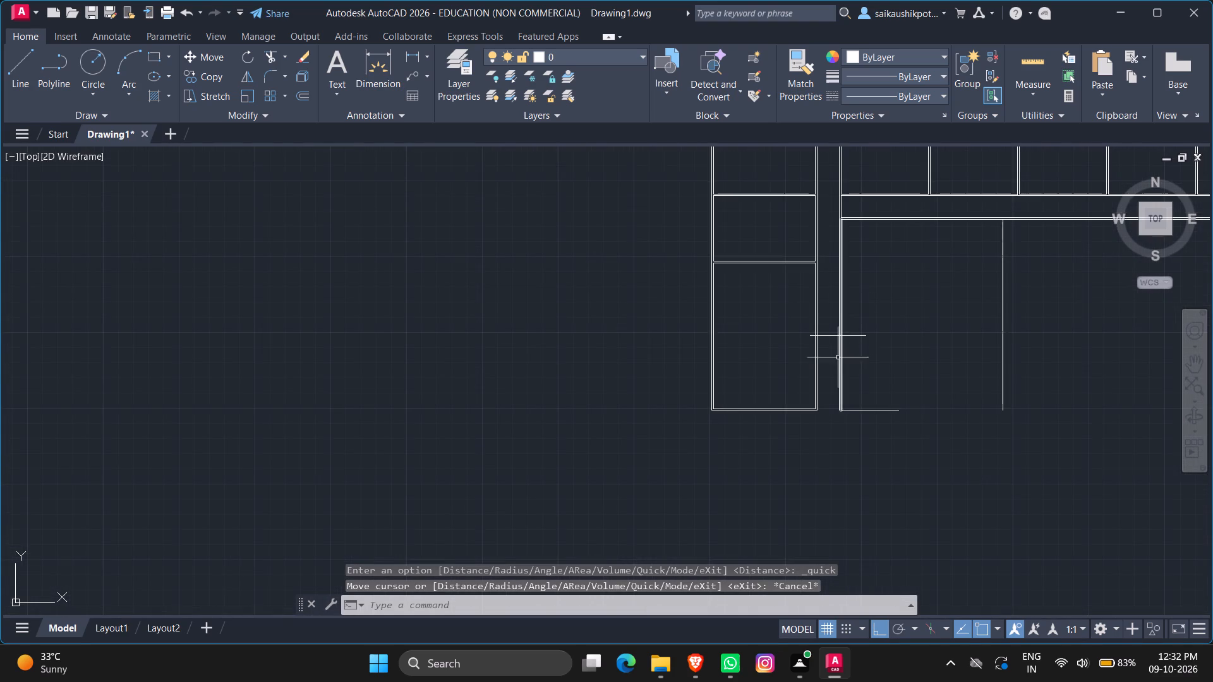
pyautogui.scroll(2, 840, 350)
pyautogui.scroll(-4, 840, 349)
pyautogui.scroll(2, 869, 331)
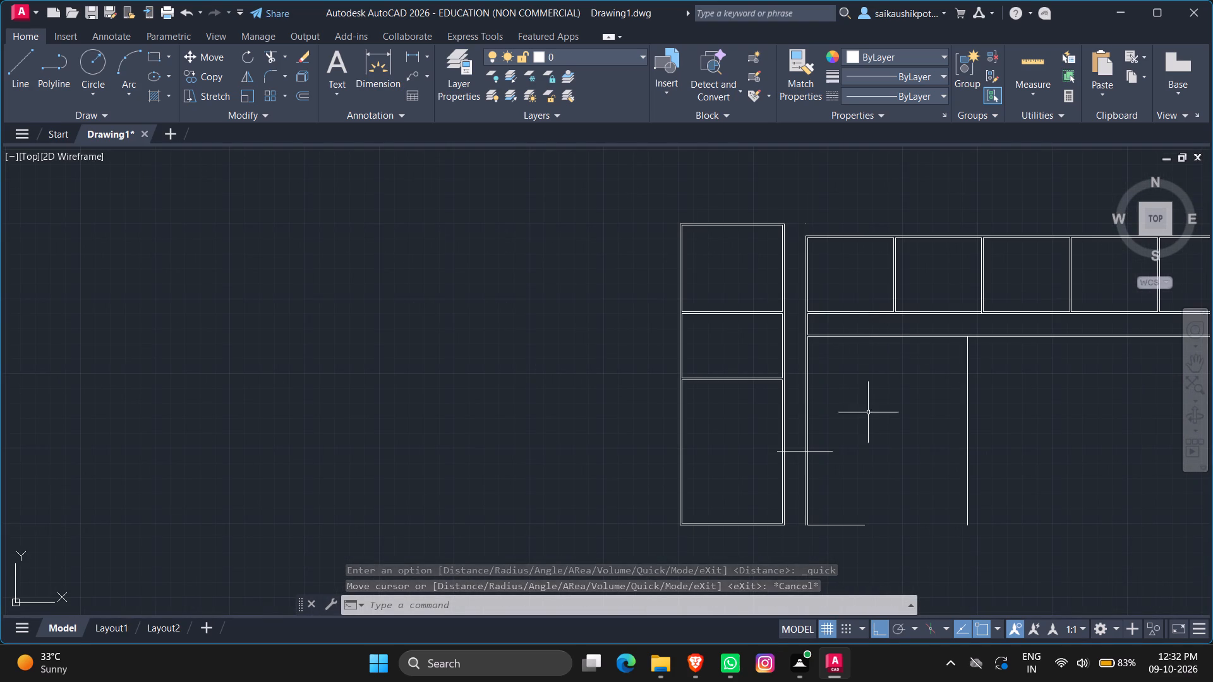
pyautogui.scroll(3, 828, 468)
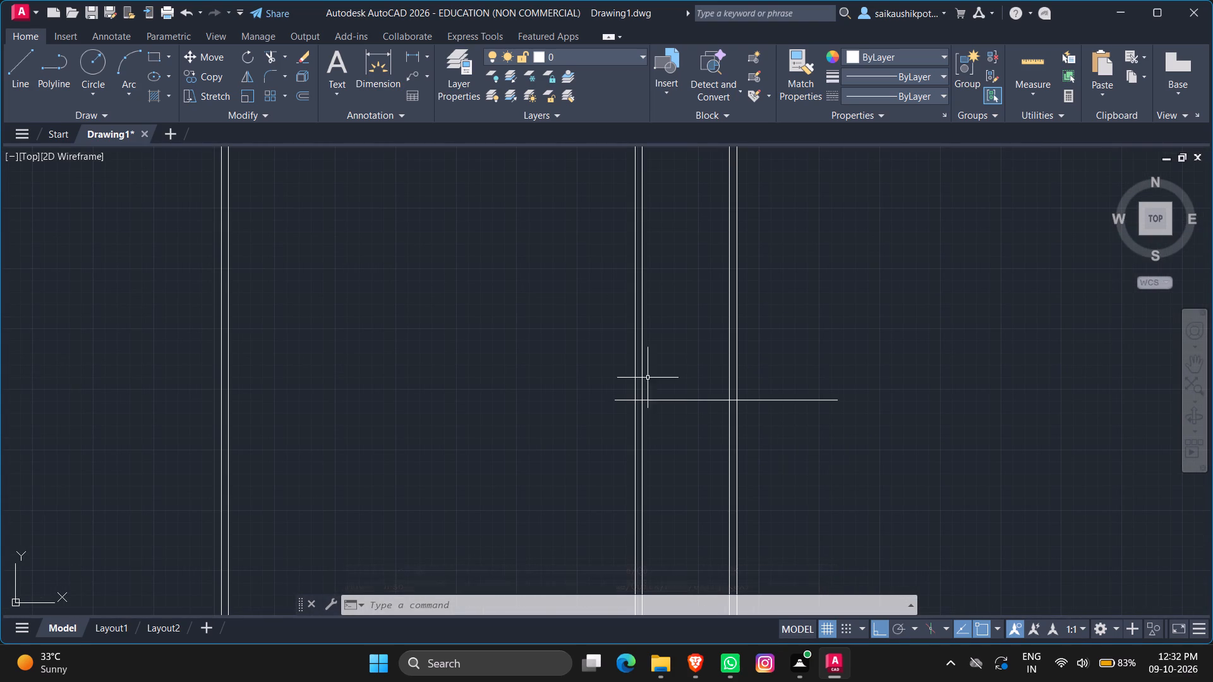
pyautogui.write('TR')
pyautogui.press('Return')
pyautogui.press('Return')
pyautogui.click(669, 441)
pyautogui.click(675, 402)
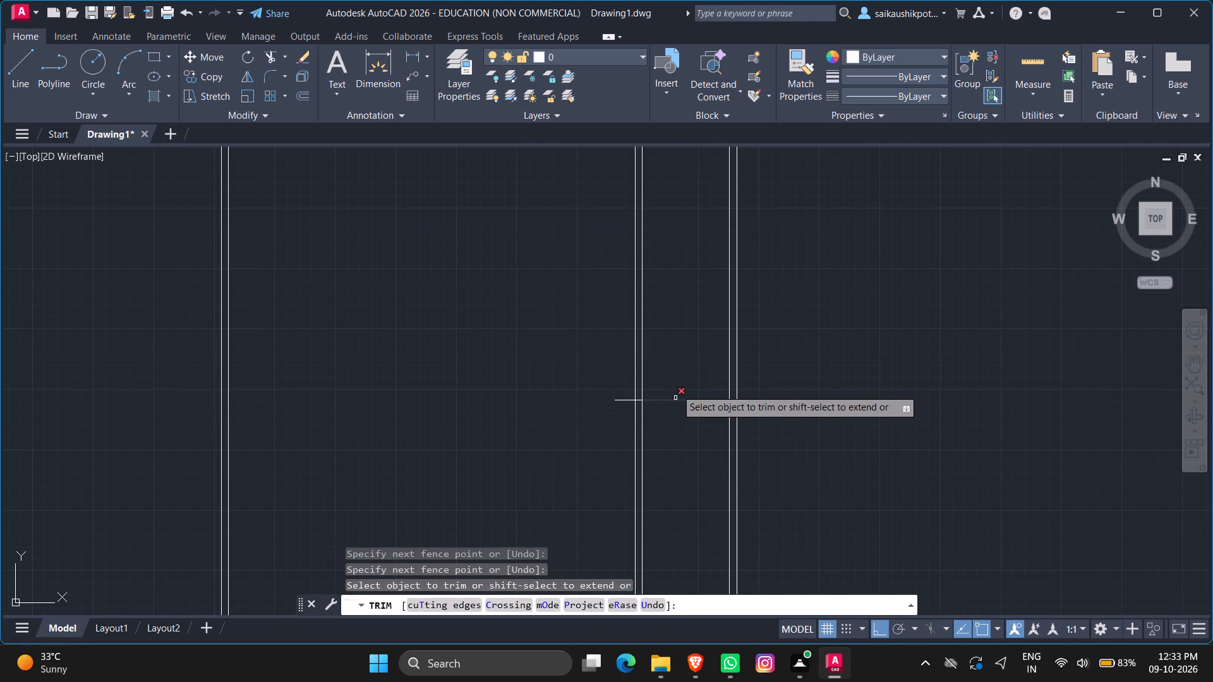
pyautogui.click(682, 371)
pyautogui.click(686, 426)
pyautogui.scroll(2, 730, 397)
pyautogui.click(731, 405)
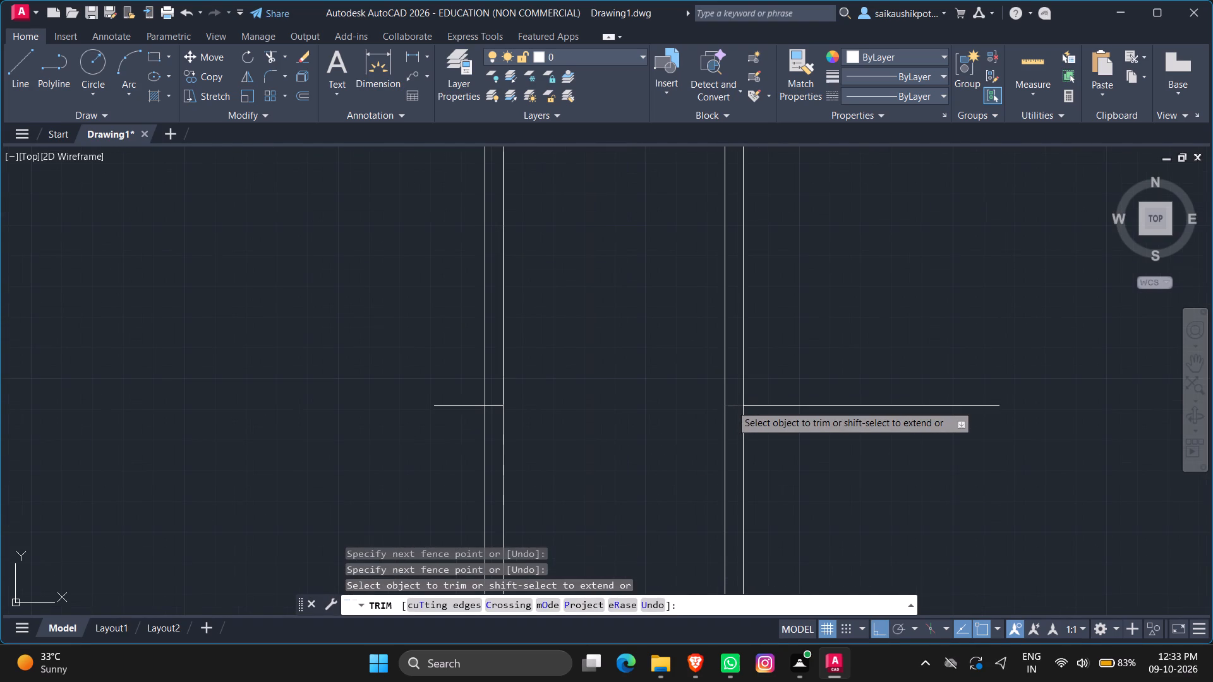
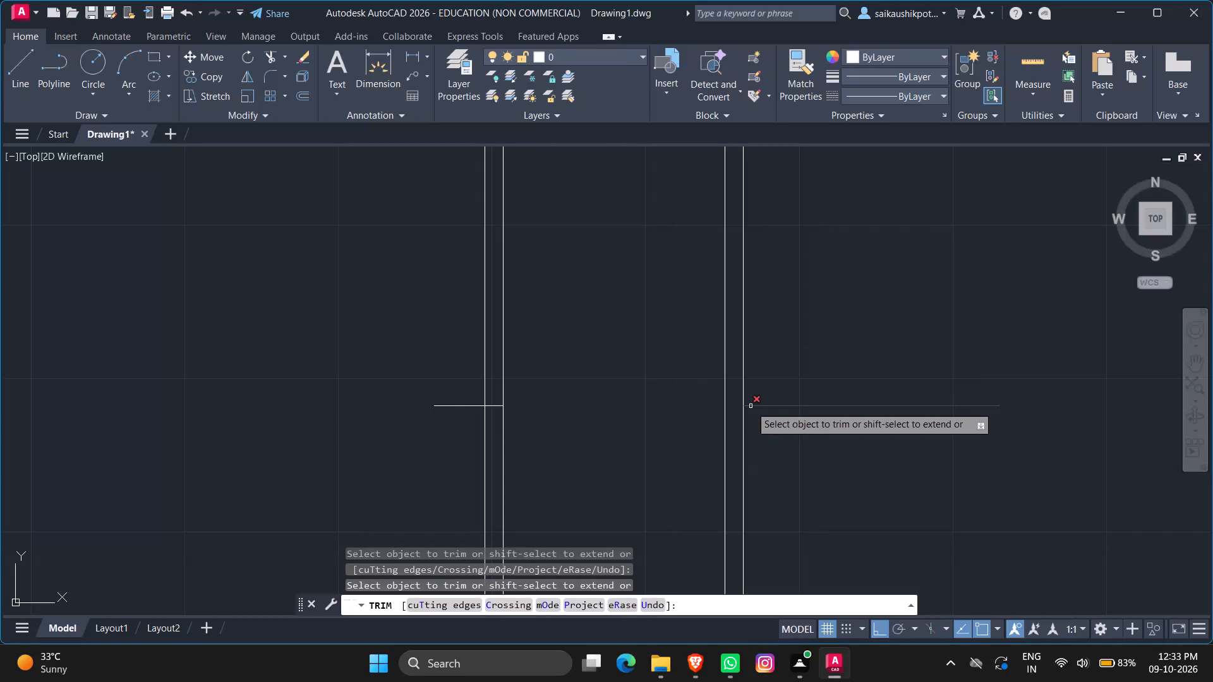
# Measure the distances around the short horizontal line beyond the 6' gap.
pyautogui.press('Escape')
pyautogui.scroll(-5, 715, 422)
pyautogui.press('Escape')
pyautogui.scroll(2, 756, 395)
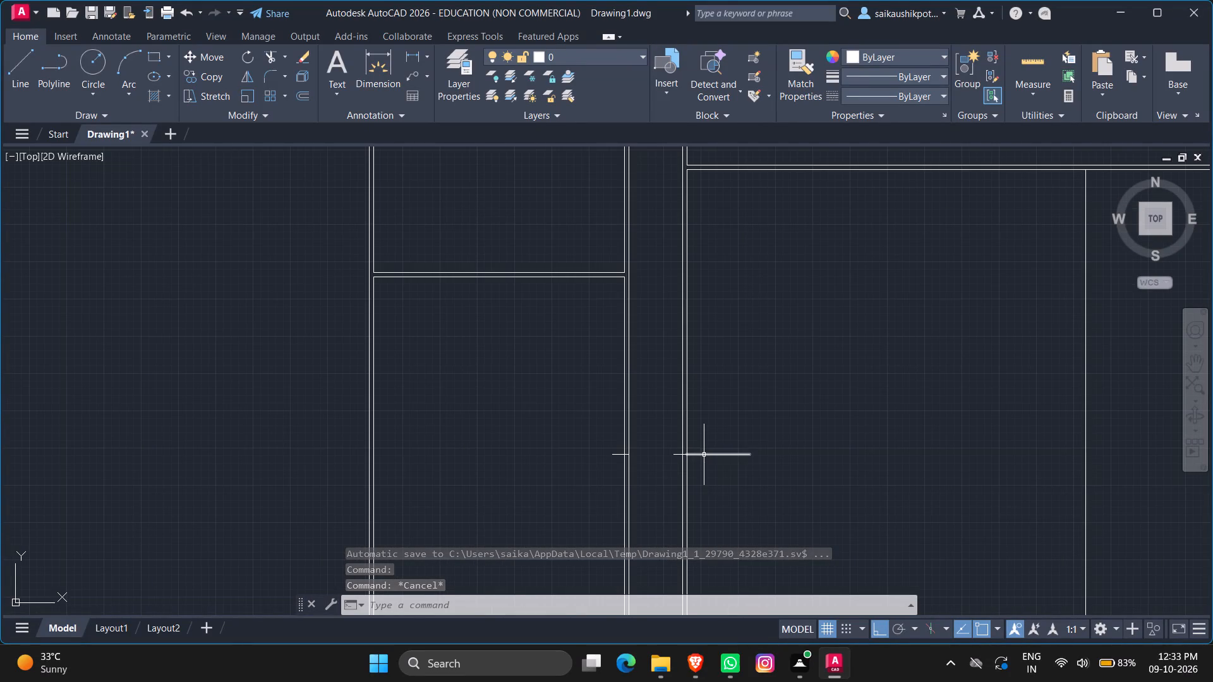
pyautogui.click(1035, 66)
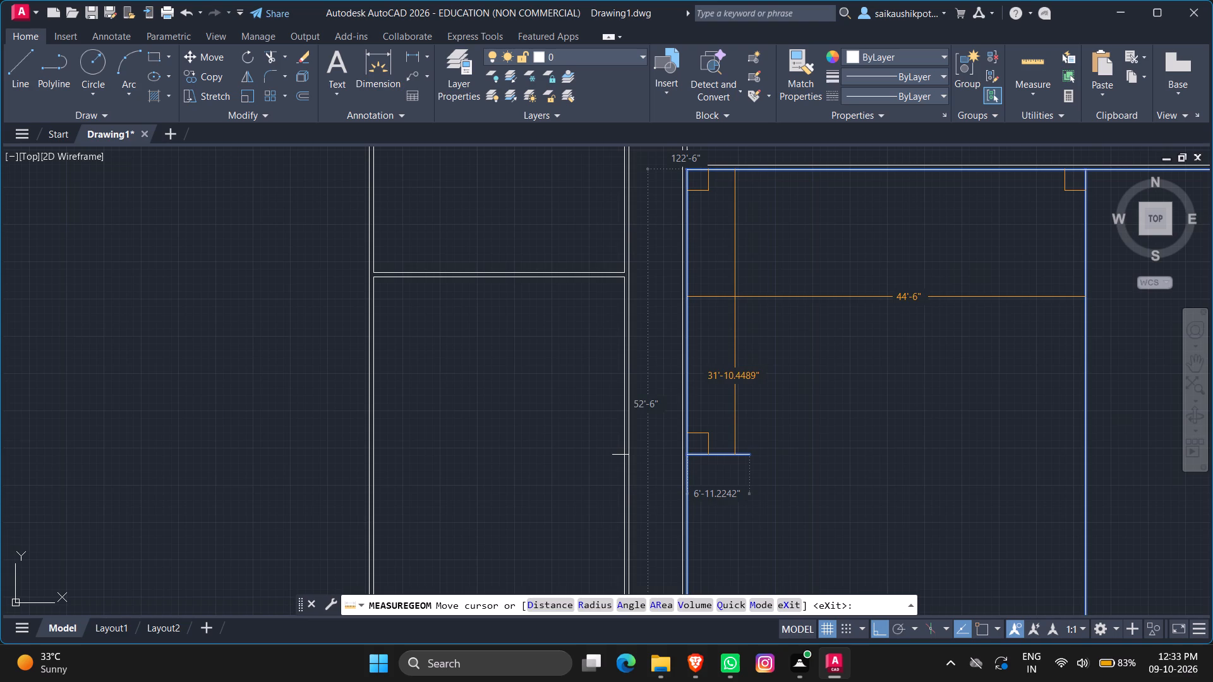
pyautogui.press('Escape')
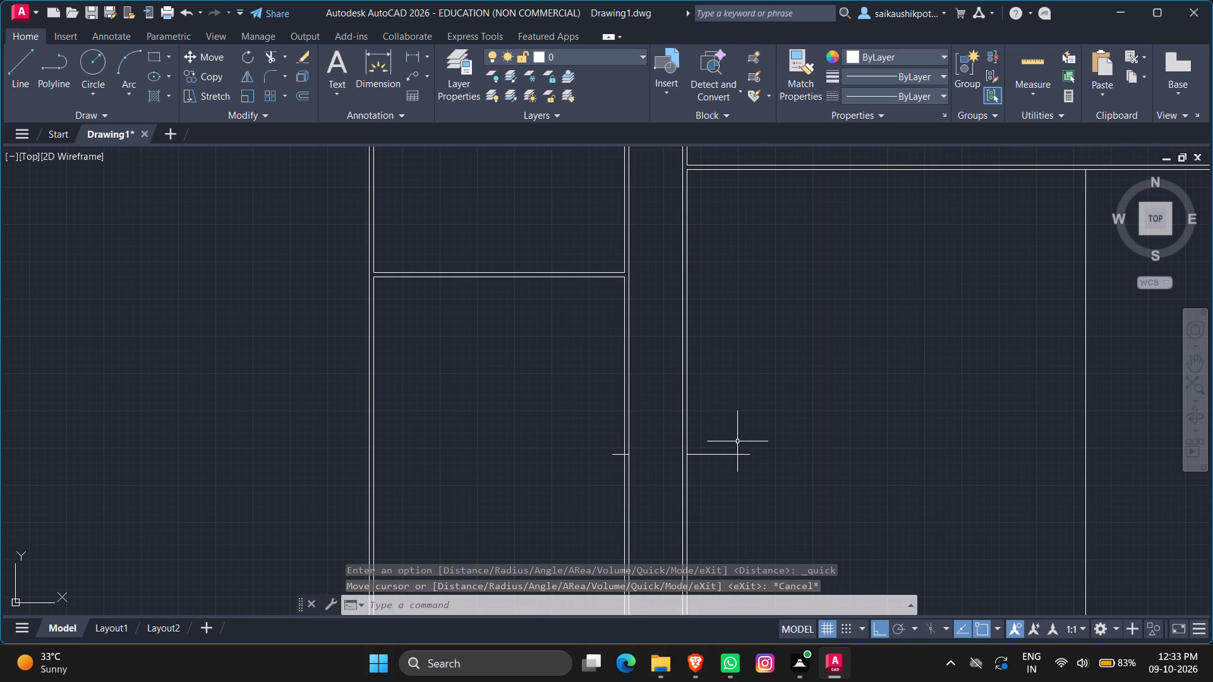
# Delete the short horizontal line attached to the wall beyond the 6' gap.
pyautogui.click(731, 474)
pyautogui.click(725, 424)
pyautogui.press('Delete')
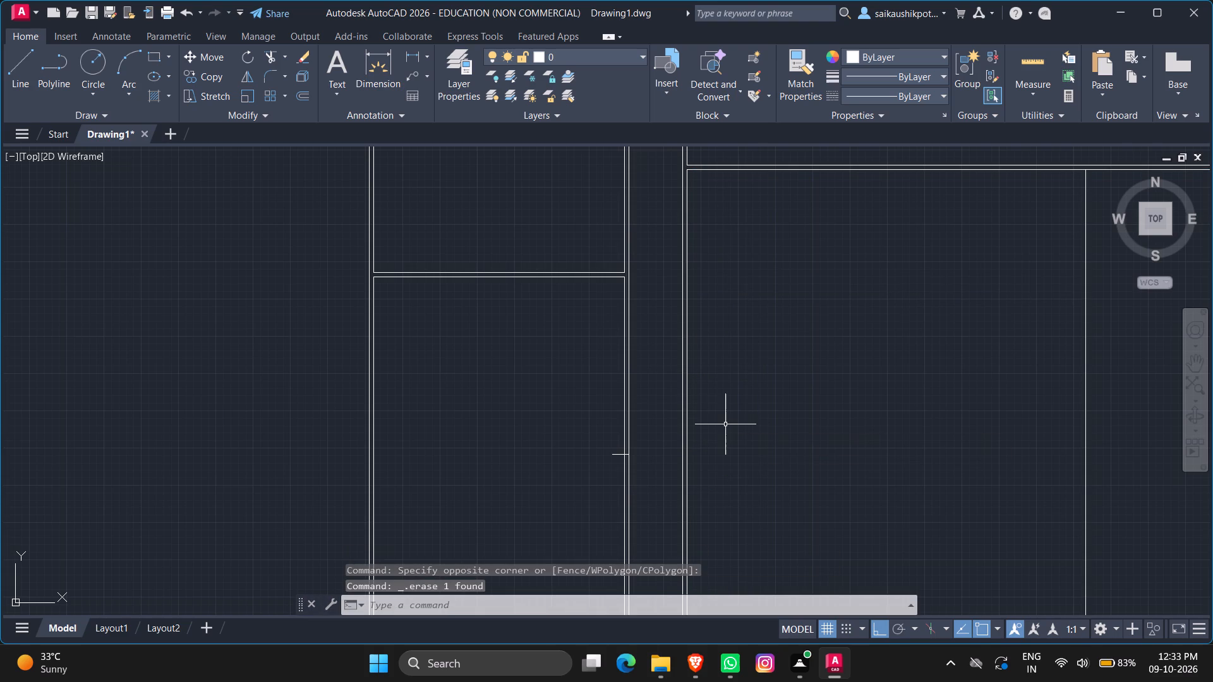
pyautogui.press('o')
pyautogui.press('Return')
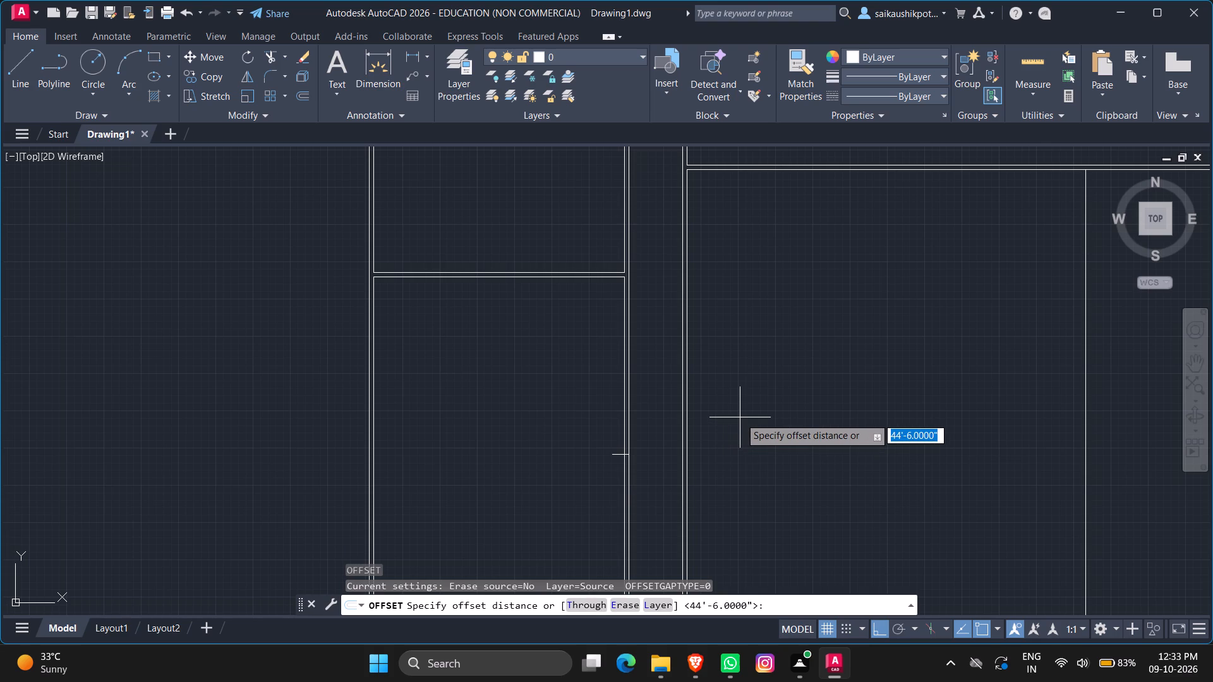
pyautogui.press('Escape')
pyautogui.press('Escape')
# Trim the lower line of the wall under the passage where it extends past the 44'6" wide space's vertical line.
pyautogui.scroll(-3, 805, 389)
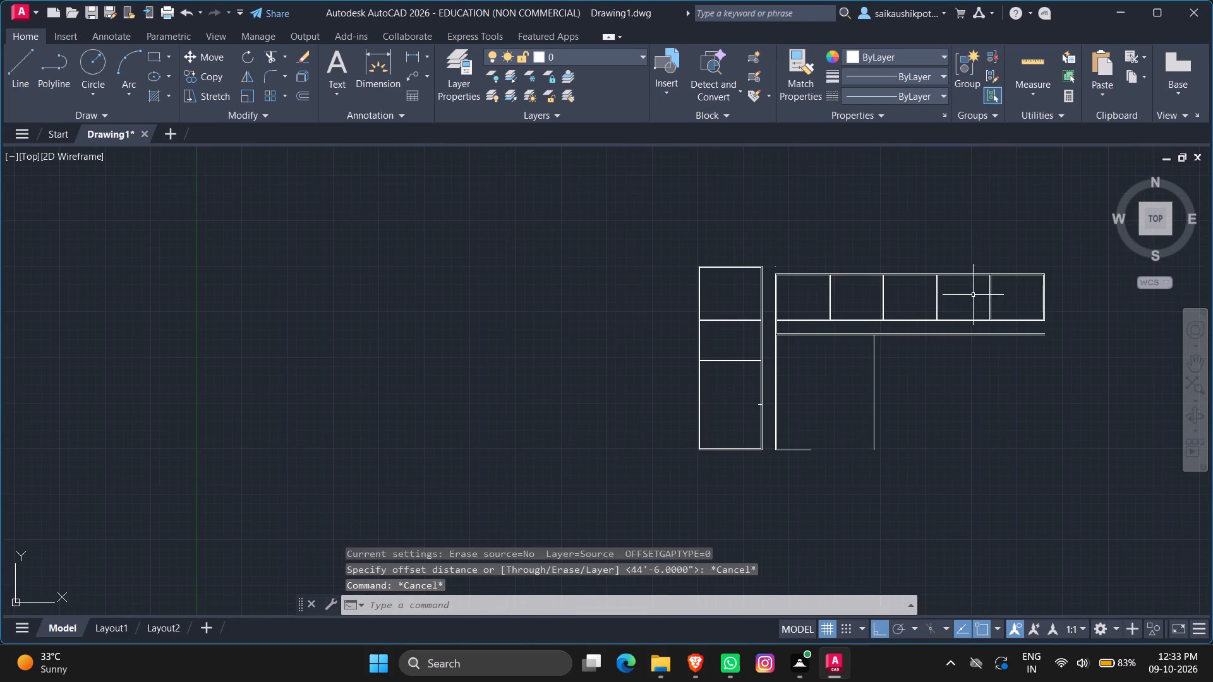
pyautogui.scroll(5, 915, 335)
pyautogui.press('t')
pyautogui.press('r')
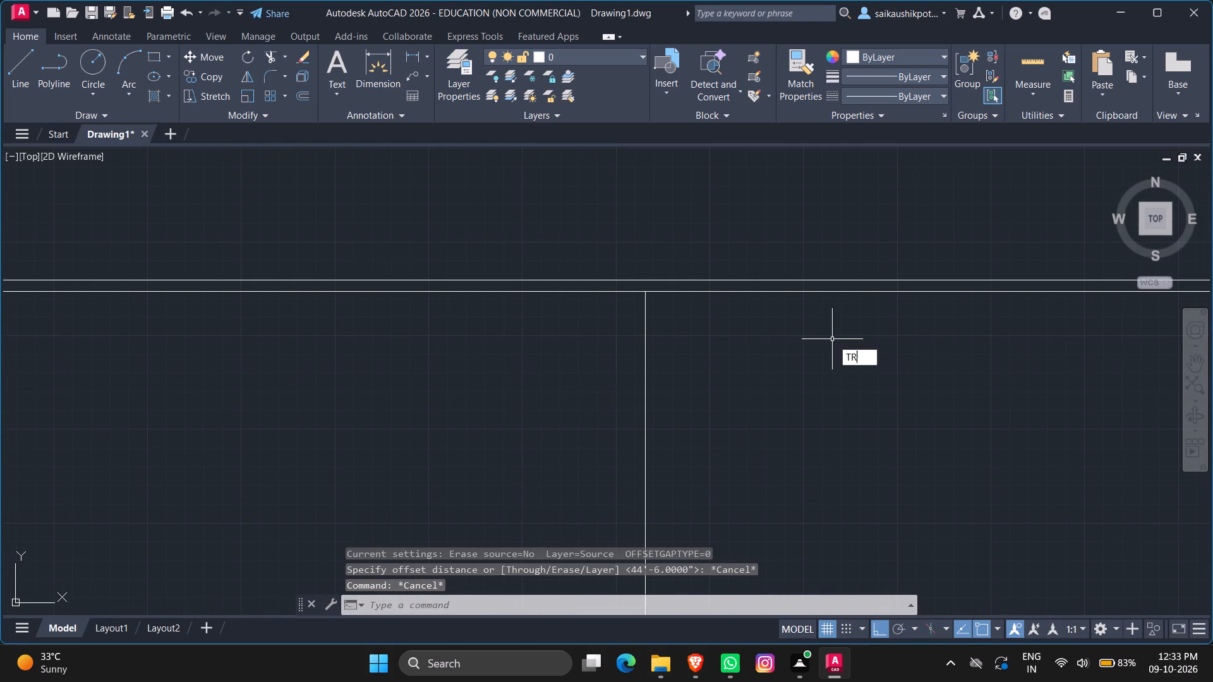
pyautogui.press('Return')
pyautogui.press('Return')
pyautogui.click(694, 291)
pyautogui.scroll(-3, 717, 353)
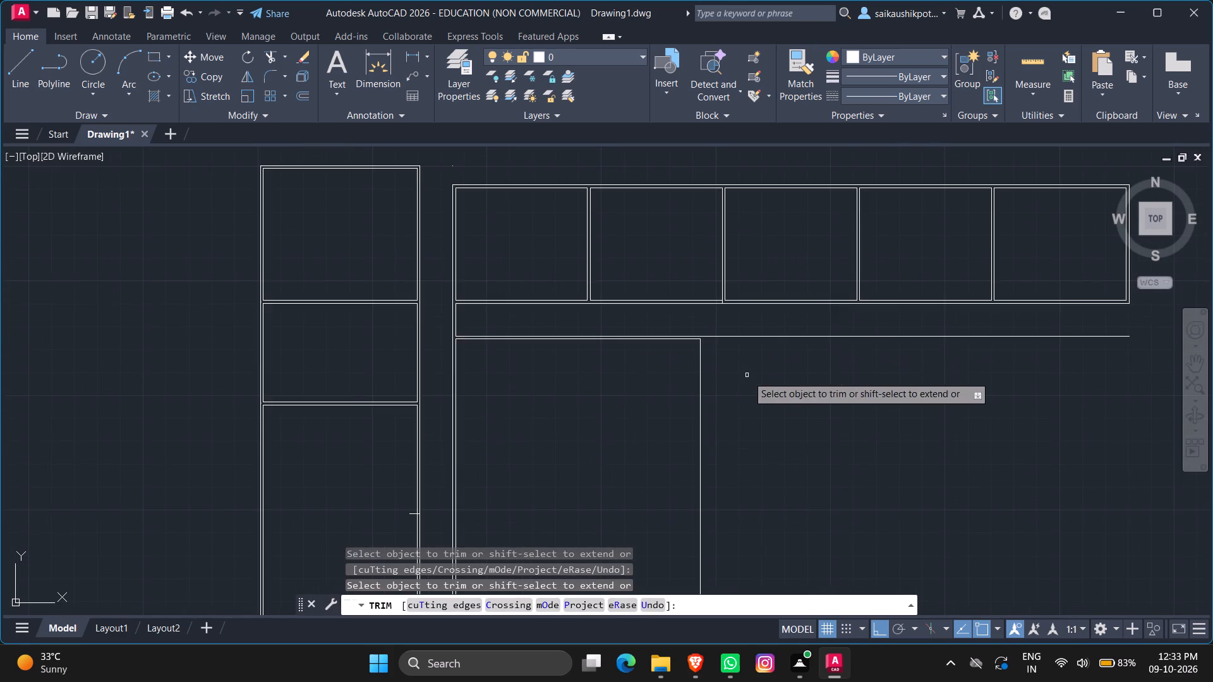
pyautogui.scroll(-1, 702, 412)
pyautogui.press('Escape')
pyautogui.press('Escape')
pyautogui.press('Escape')
# Offset the 44'6" wide space's top inner wall line 32' downward.
pyautogui.press('o')
pyautogui.press('Return')
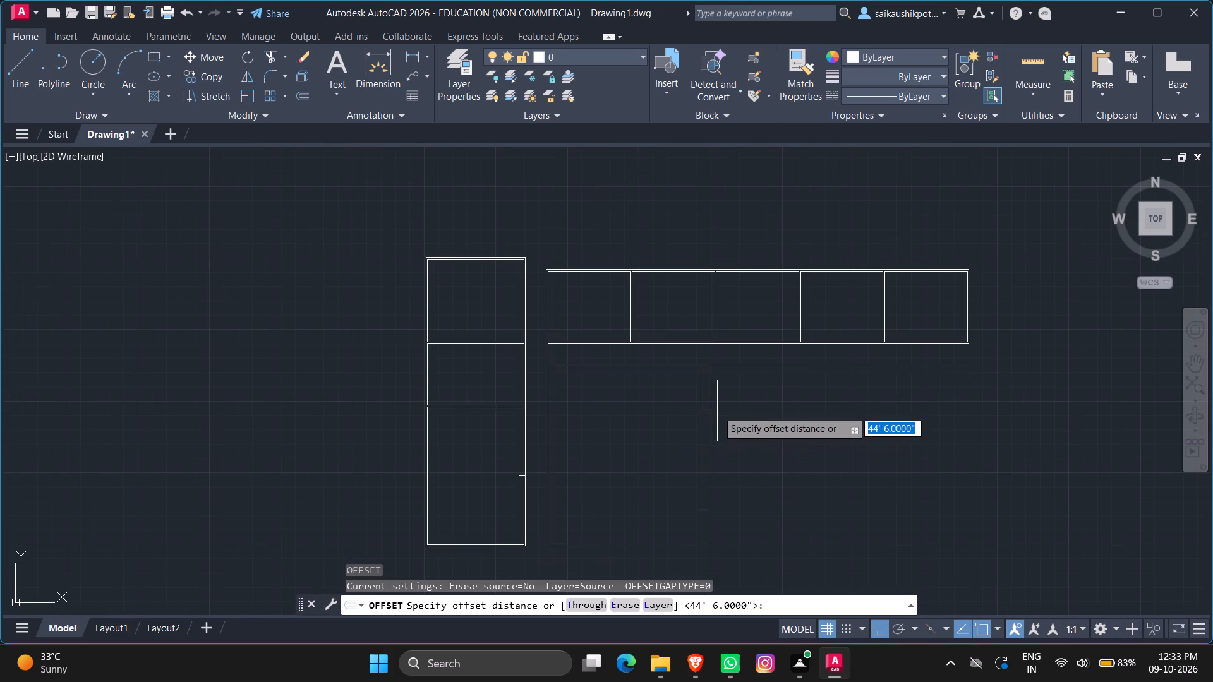
pyautogui.write('32')
pyautogui.press('BackSpace')
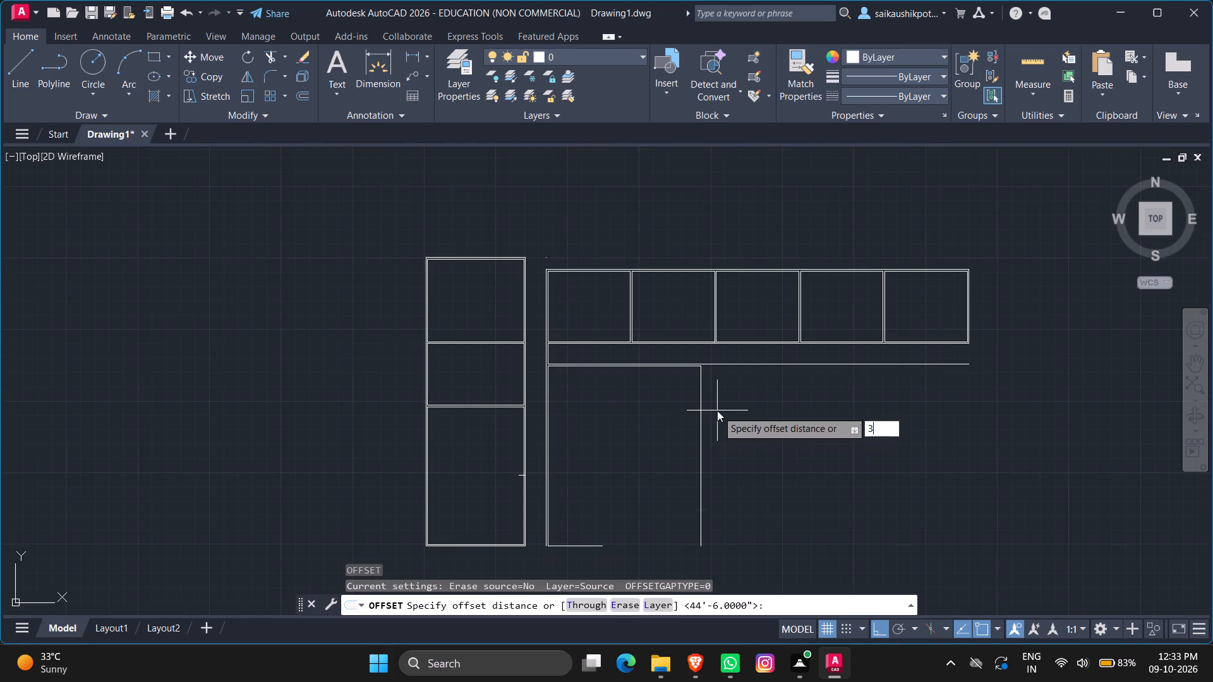
pyautogui.press('1')
pyautogui.press('BackSpace')
pyautogui.press('2')
pyautogui.press("'")
pyautogui.press('Return')
pyautogui.scroll(2, 611, 462)
pyautogui.scroll(-2, 776, 397)
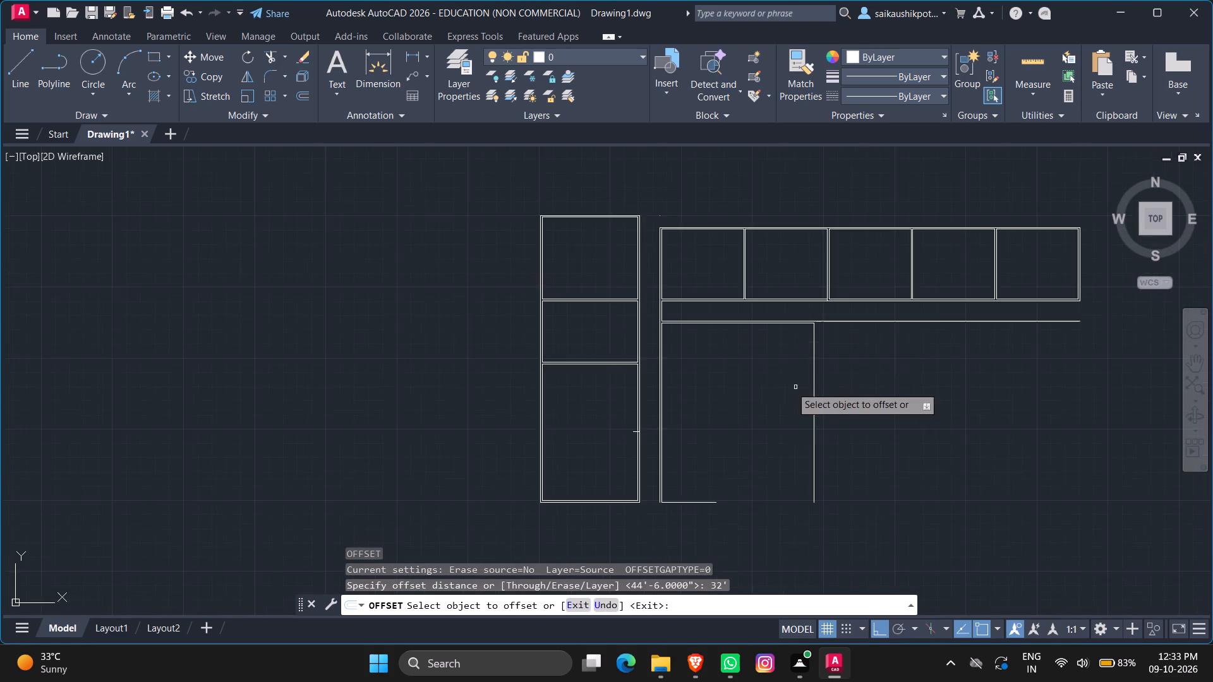
pyautogui.scroll(2, 716, 350)
pyautogui.click(708, 282)
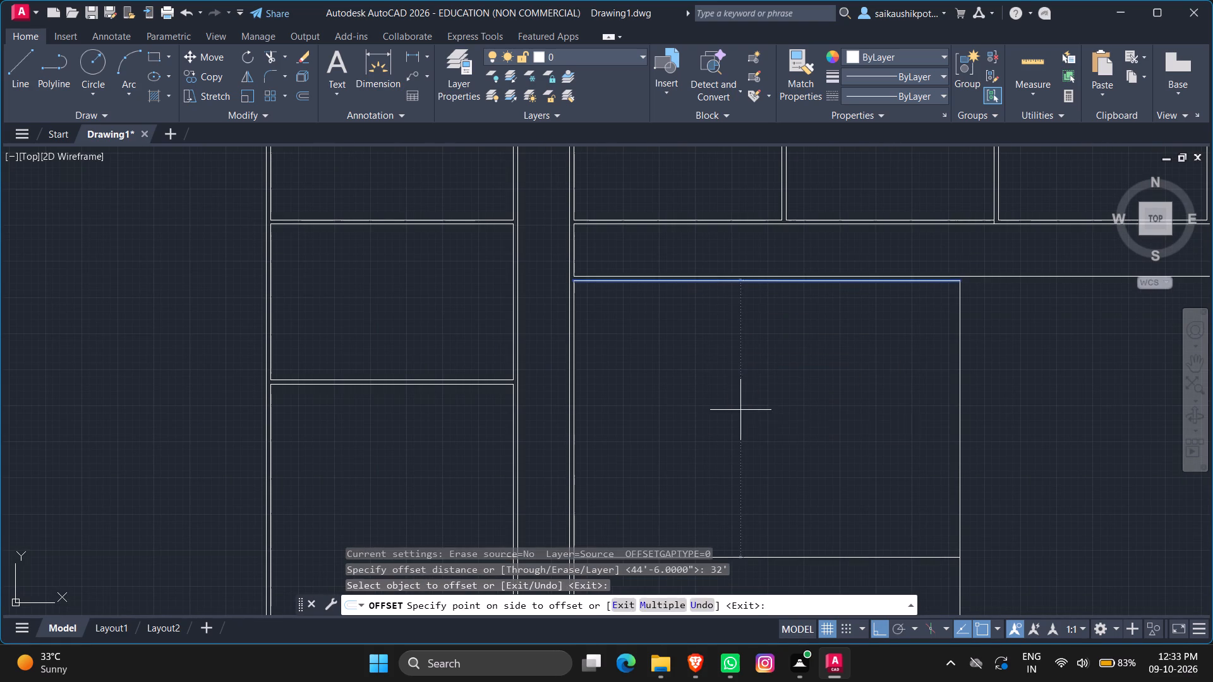
pyautogui.click(740, 410)
pyautogui.scroll(-2, 751, 408)
pyautogui.press('Escape')
pyautogui.press('Escape')
pyautogui.scroll(2, 730, 483)
pyautogui.scroll(-2, 742, 435)
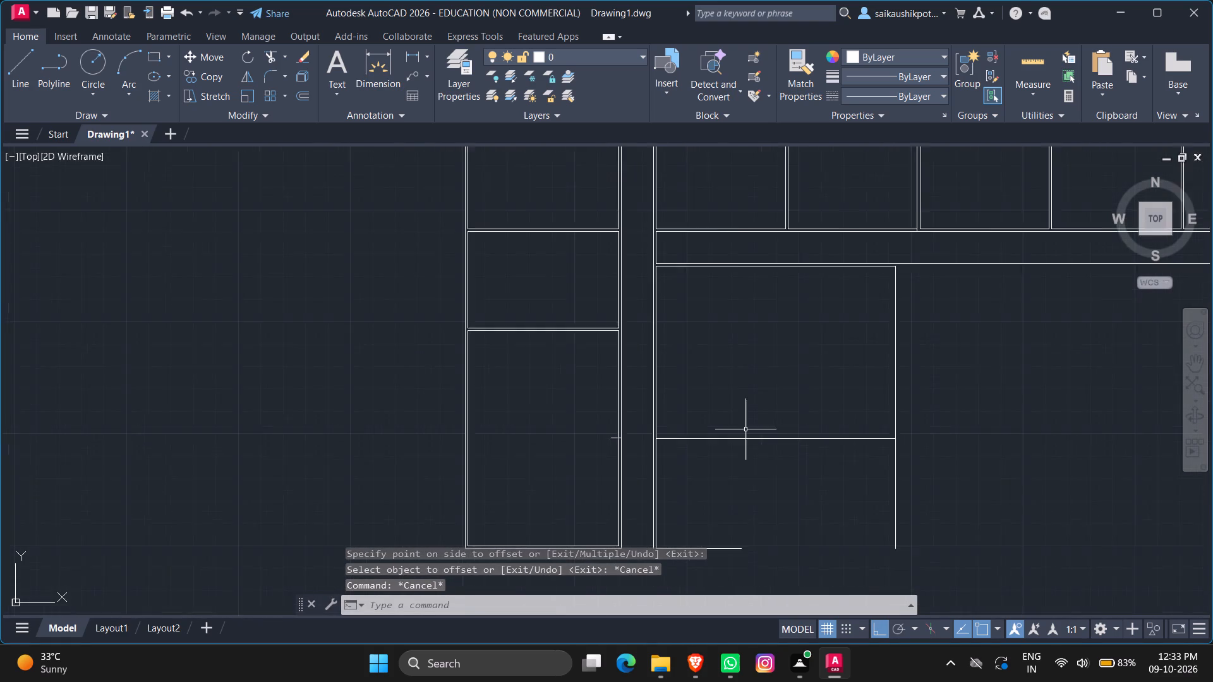
pyautogui.scroll(1, 733, 448)
pyautogui.press('Escape')
pyautogui.press('Escape')
pyautogui.press('Escape')
pyautogui.press('Escape')
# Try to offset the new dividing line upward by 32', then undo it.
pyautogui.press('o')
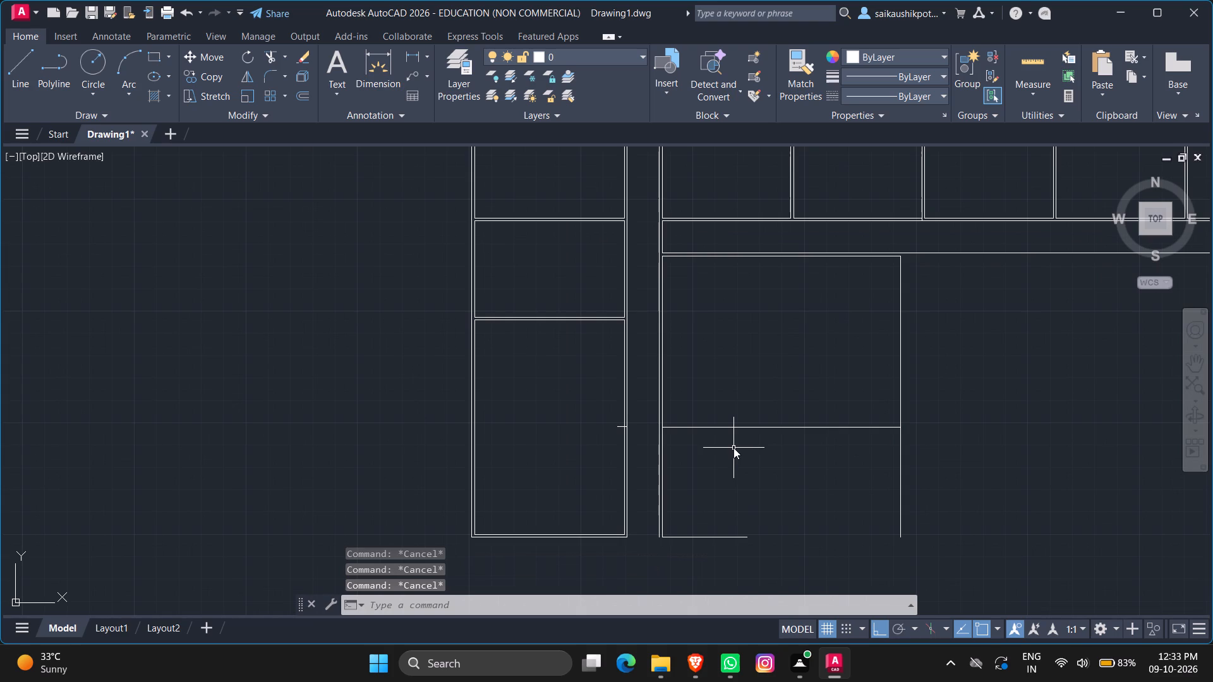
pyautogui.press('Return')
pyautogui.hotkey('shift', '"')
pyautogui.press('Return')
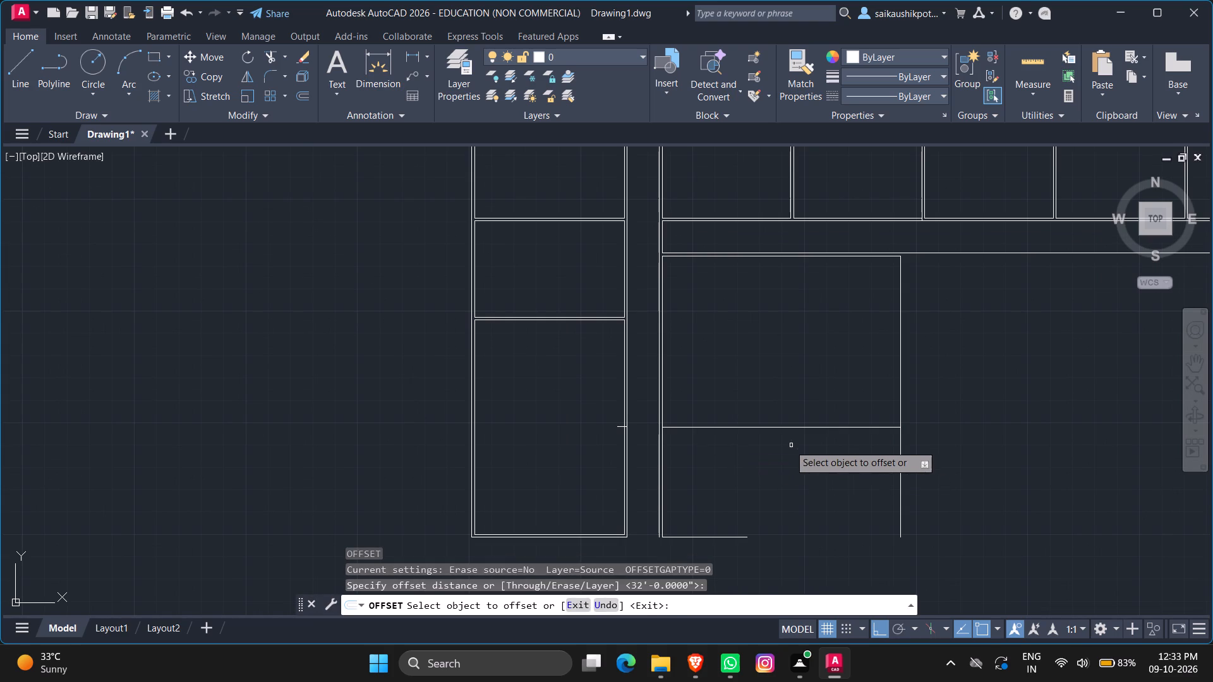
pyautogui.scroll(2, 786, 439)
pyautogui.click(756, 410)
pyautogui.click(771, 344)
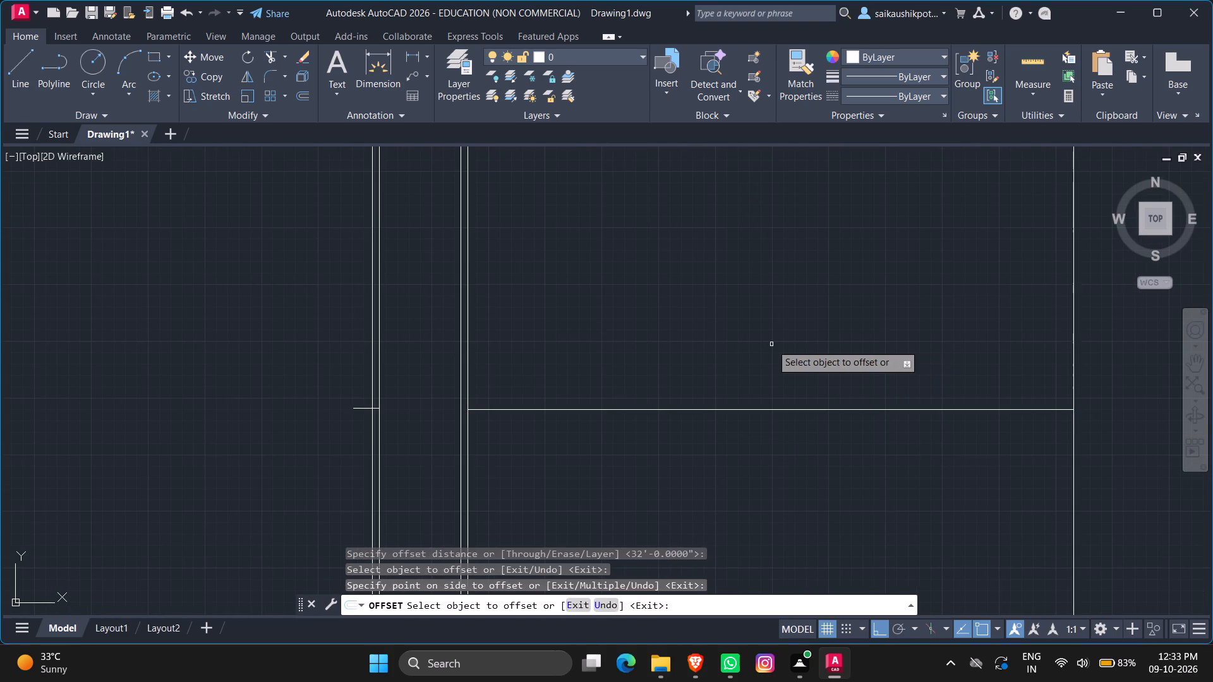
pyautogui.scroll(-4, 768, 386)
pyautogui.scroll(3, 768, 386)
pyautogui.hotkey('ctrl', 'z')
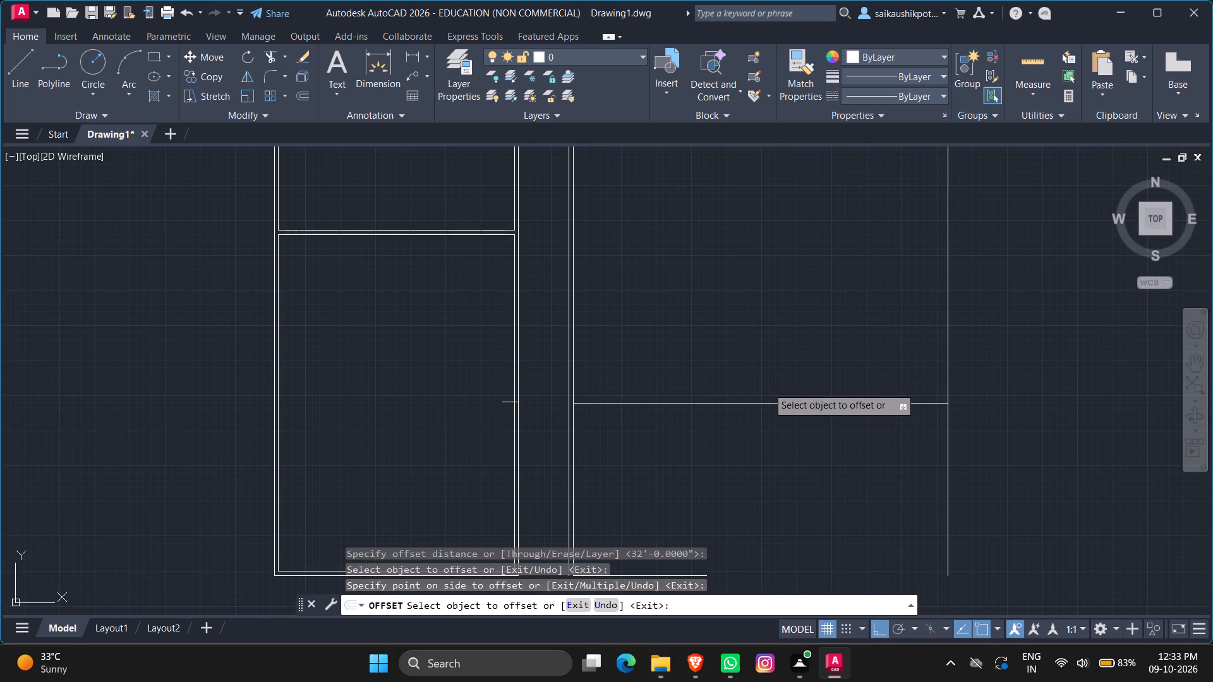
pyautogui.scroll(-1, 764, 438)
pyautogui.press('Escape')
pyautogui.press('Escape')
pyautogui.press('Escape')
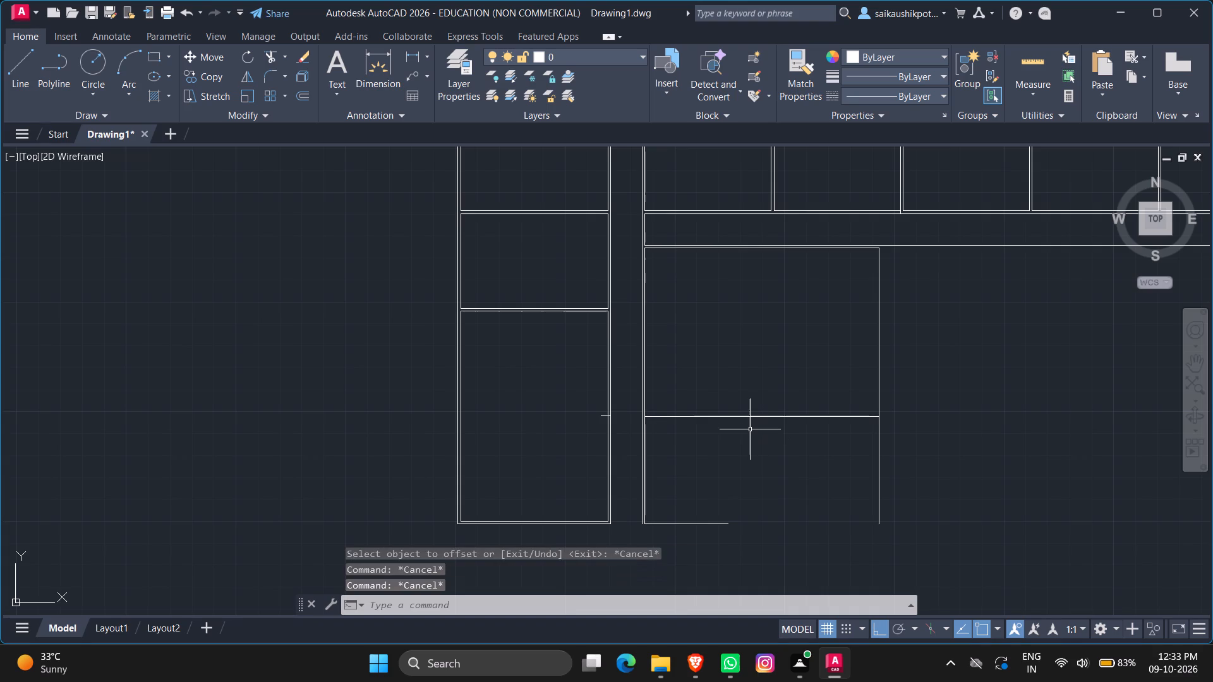
# Offset the horizontal dividing line in the 44'6" wide space 6" upward to form a wall.
pyautogui.press('o')
pyautogui.press('Return')
pyautogui.press('6')
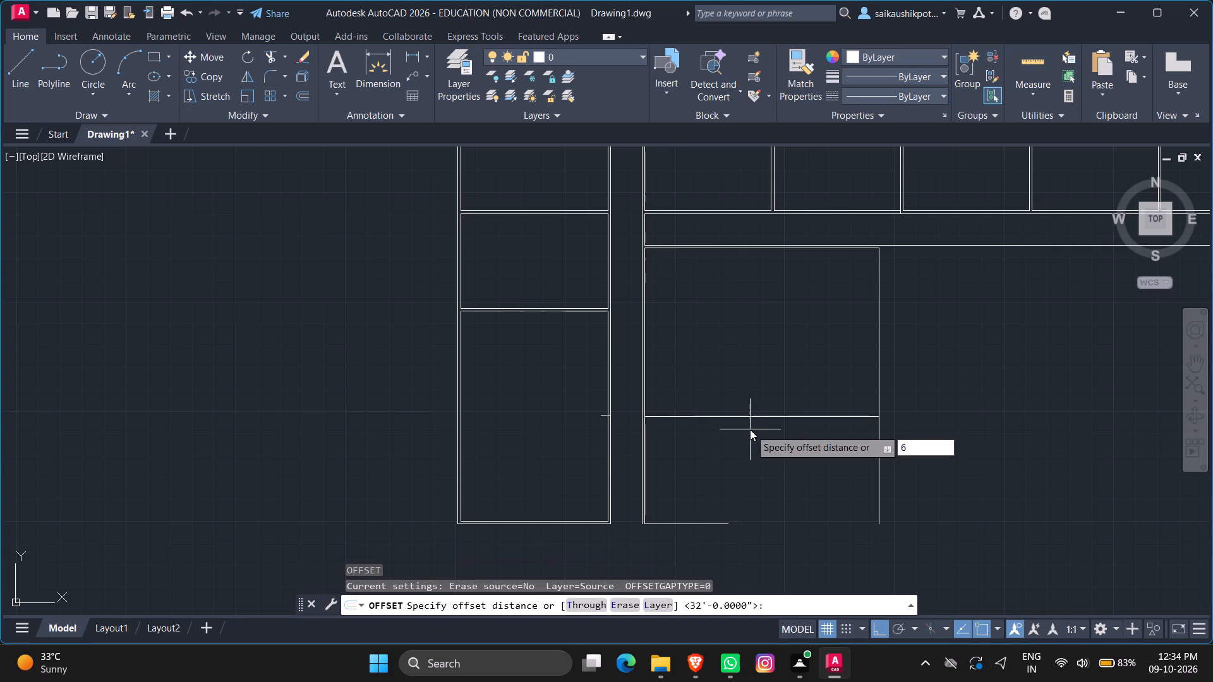
pyautogui.hotkey('shift', '"')
pyautogui.press('Return')
pyautogui.click(736, 416)
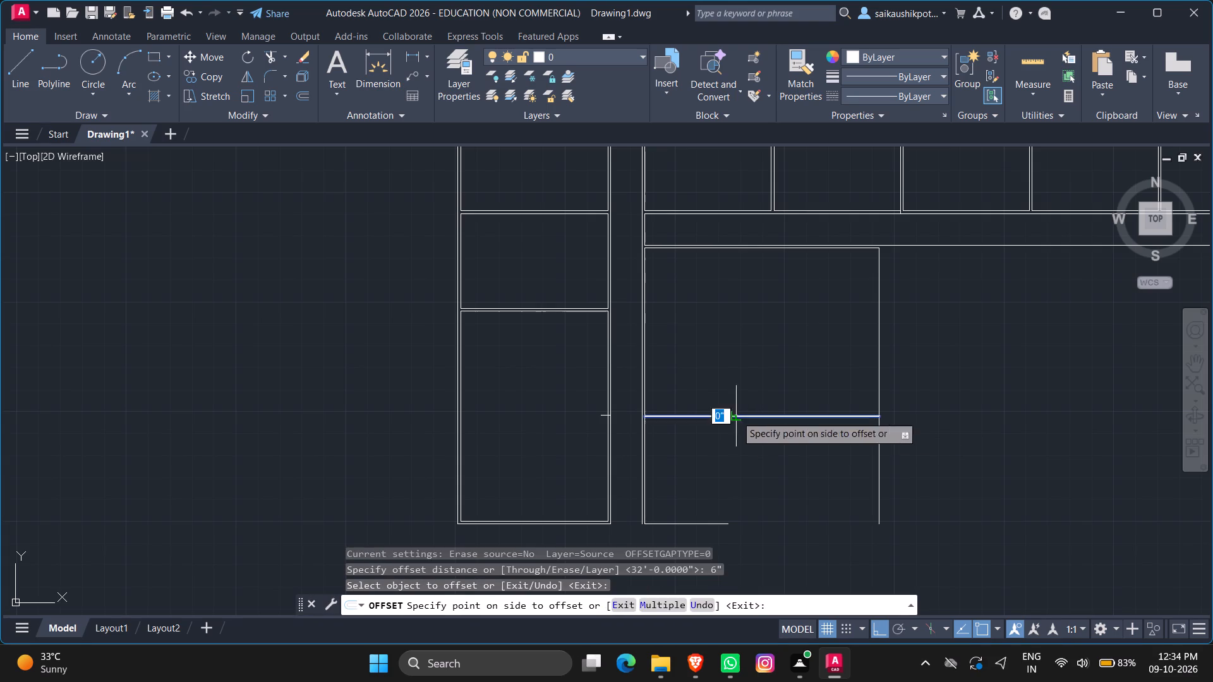
pyautogui.click(739, 373)
pyautogui.press('Escape')
pyautogui.click(1028, 62)
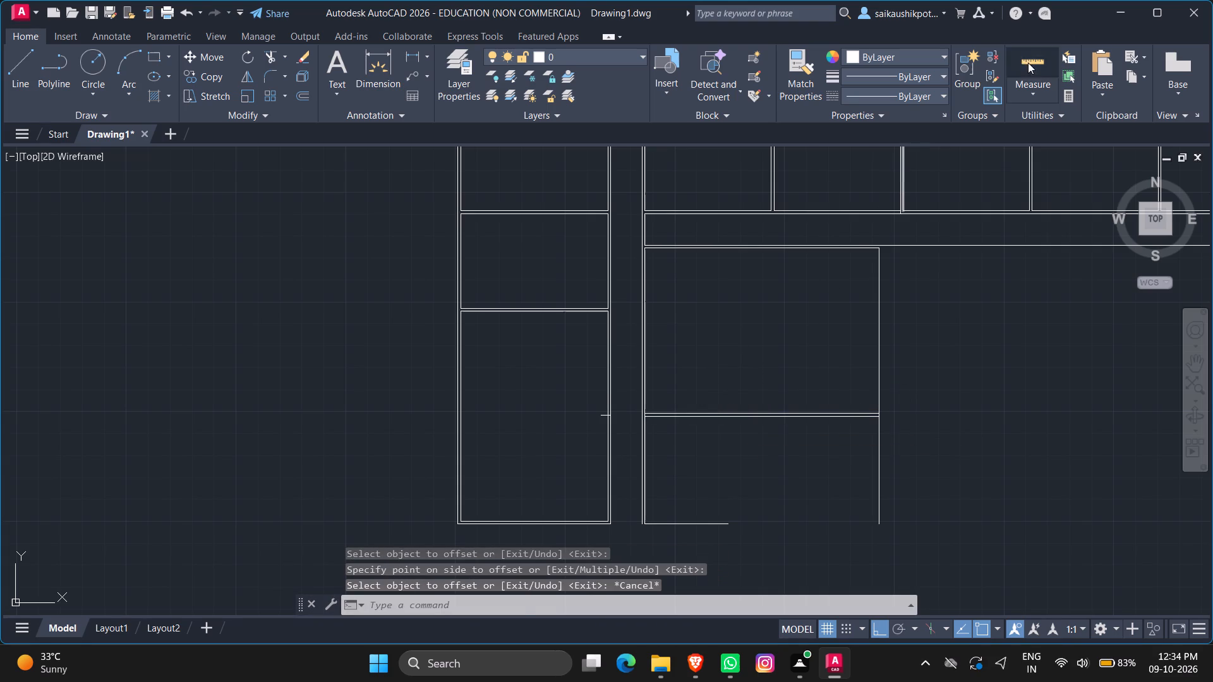
pyautogui.press('Escape')
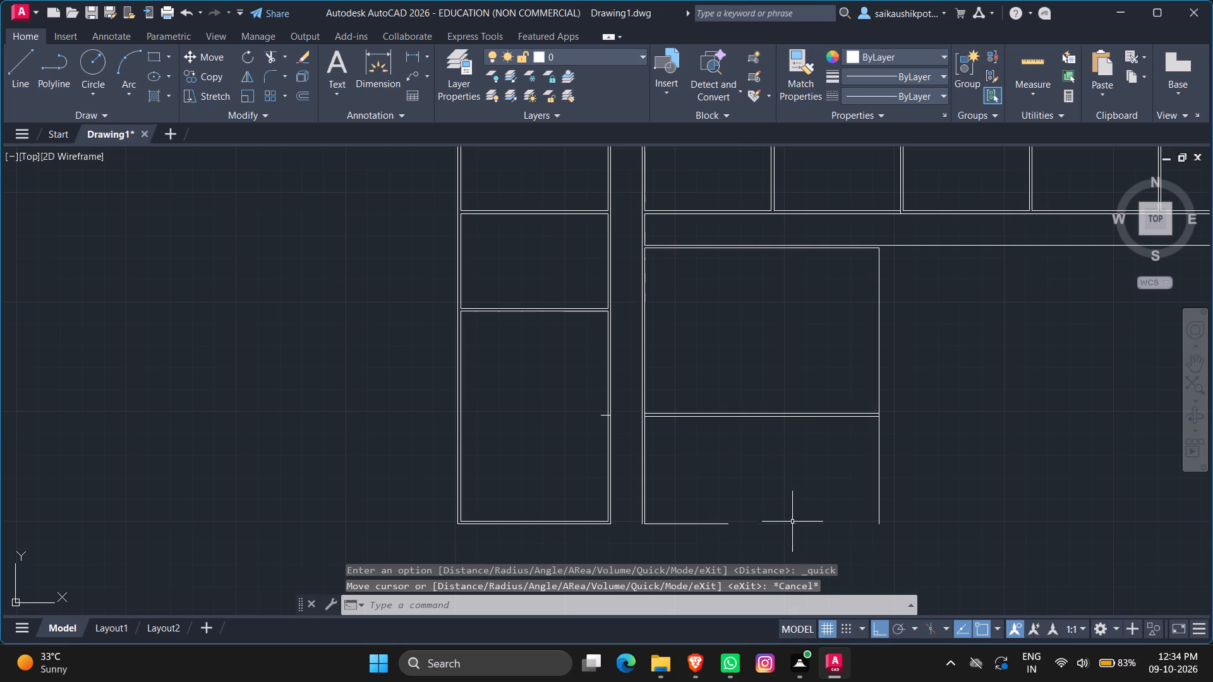
# Stretch the short bottom line's free end to the lower end of the vertical line, spanning the full 44'6" width.
pyautogui.scroll(1, 801, 534)
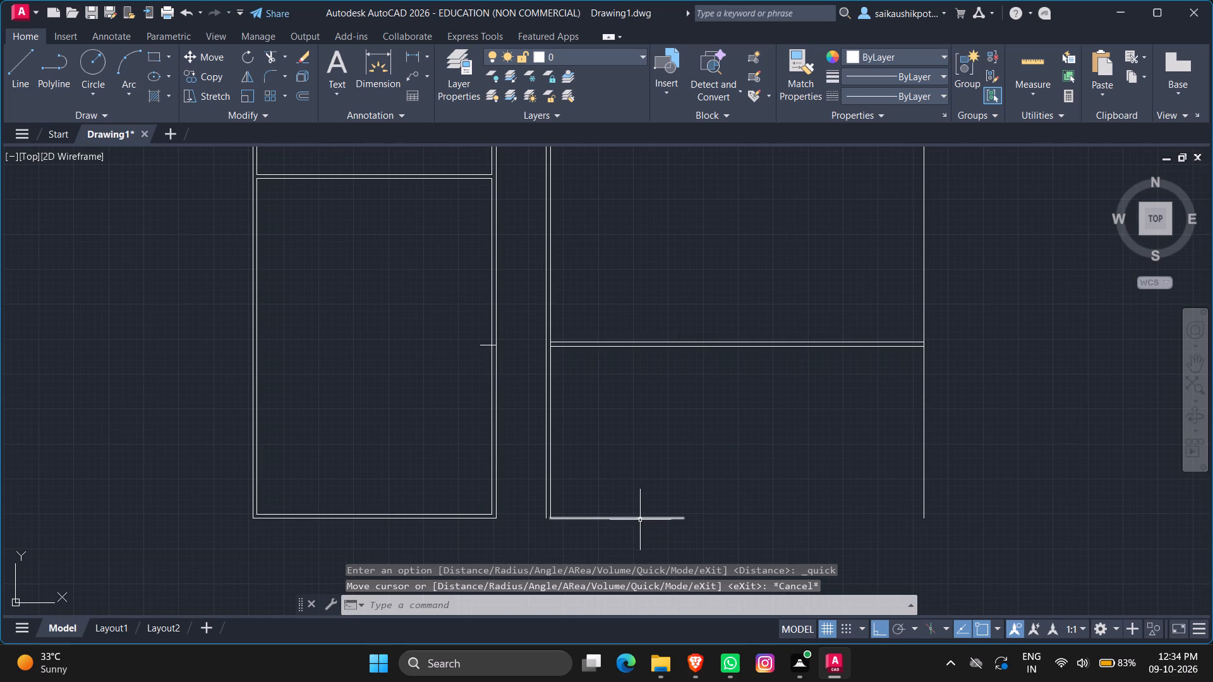
pyautogui.click(639, 517)
pyautogui.click(684, 522)
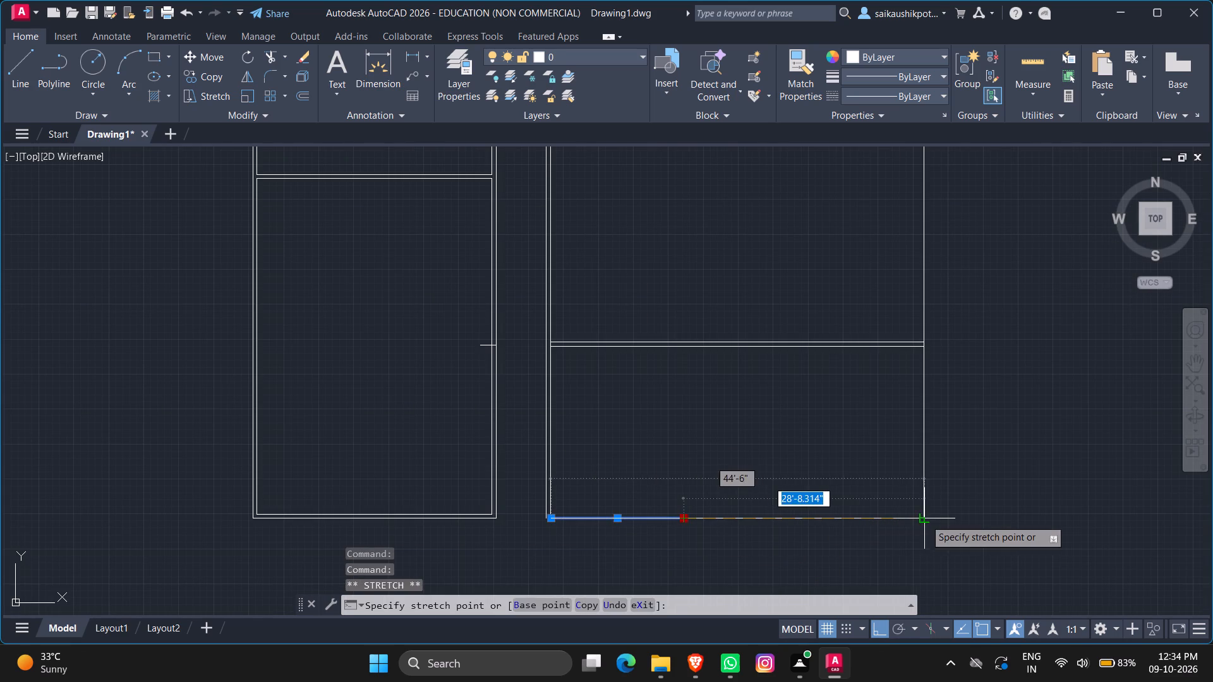
pyautogui.click(925, 519)
pyautogui.press('Escape')
pyautogui.scroll(-1, 895, 544)
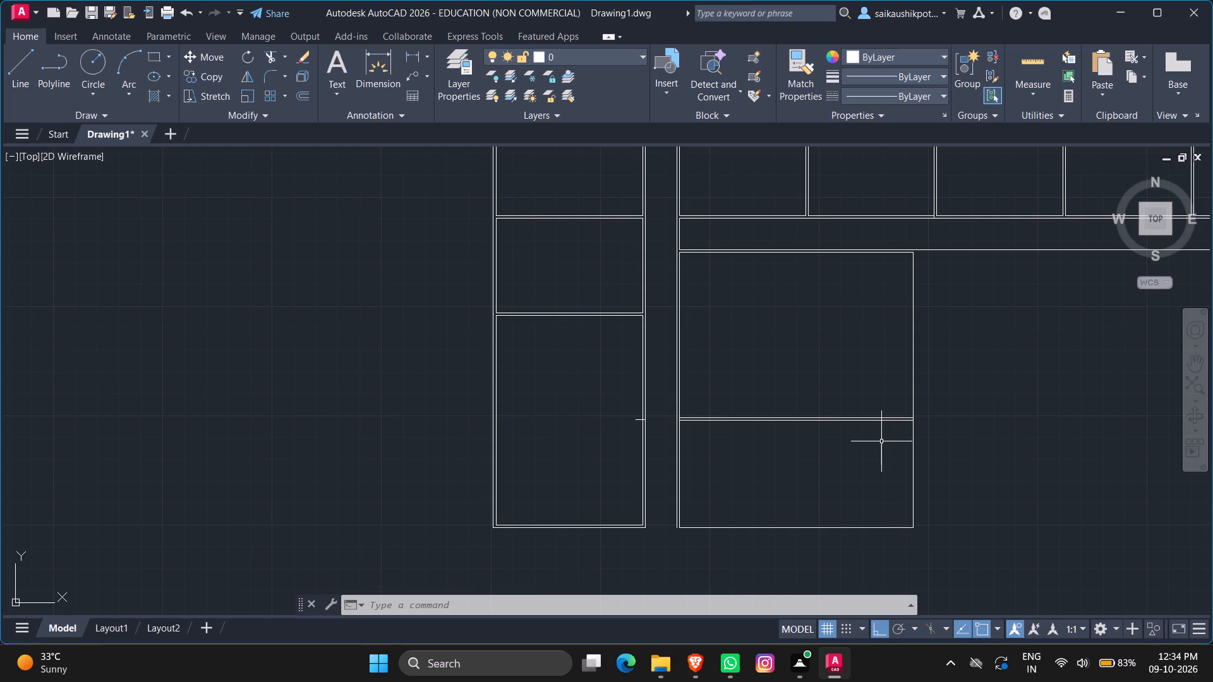
# Stretch the 44'6" wide space's far vertical line up to meet the upper line of the wall below the passage.
pyautogui.scroll(-2, 966, 324)
pyautogui.scroll(3, 964, 308)
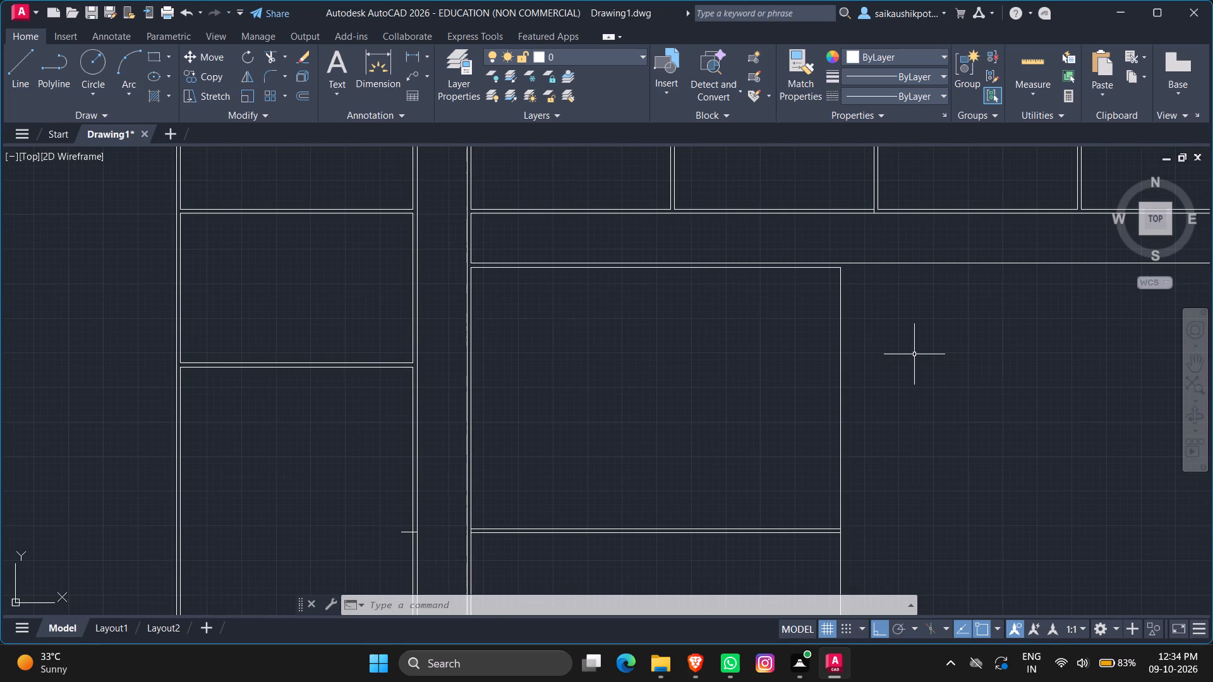
pyautogui.scroll(2, 839, 269)
pyautogui.click(844, 283)
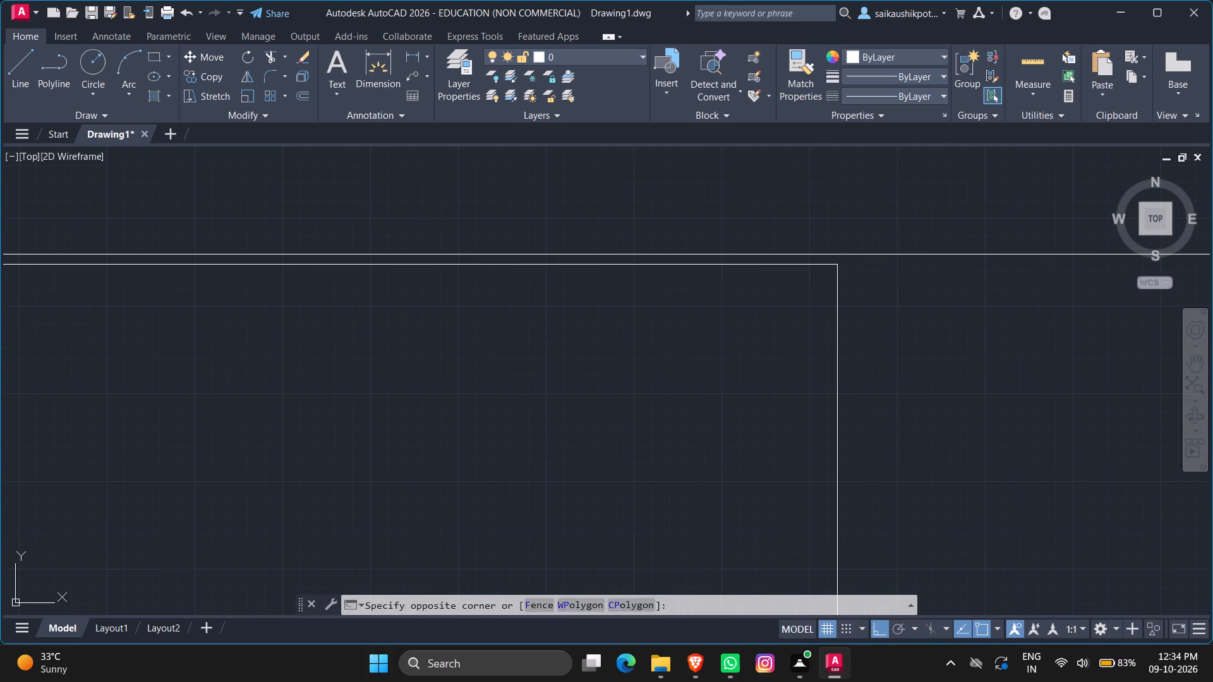
pyautogui.click(821, 295)
pyautogui.scroll(3, 845, 261)
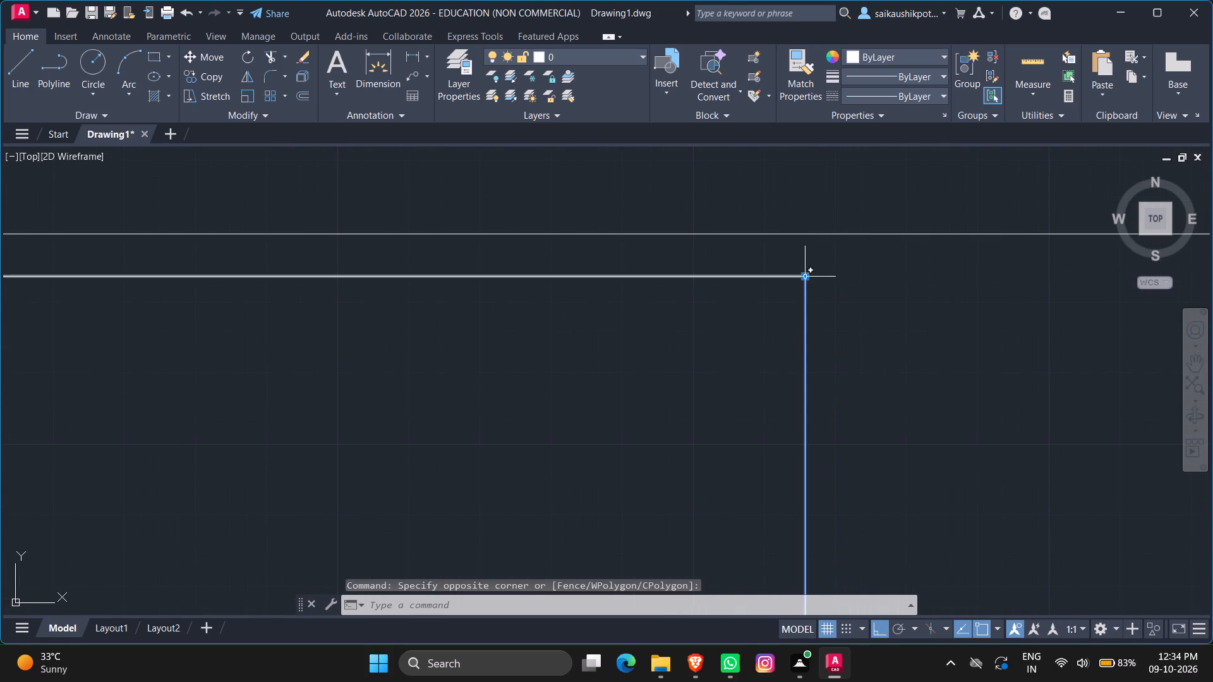
pyautogui.click(806, 277)
pyautogui.click(805, 234)
pyautogui.press('Escape')
pyautogui.scroll(-2, 835, 316)
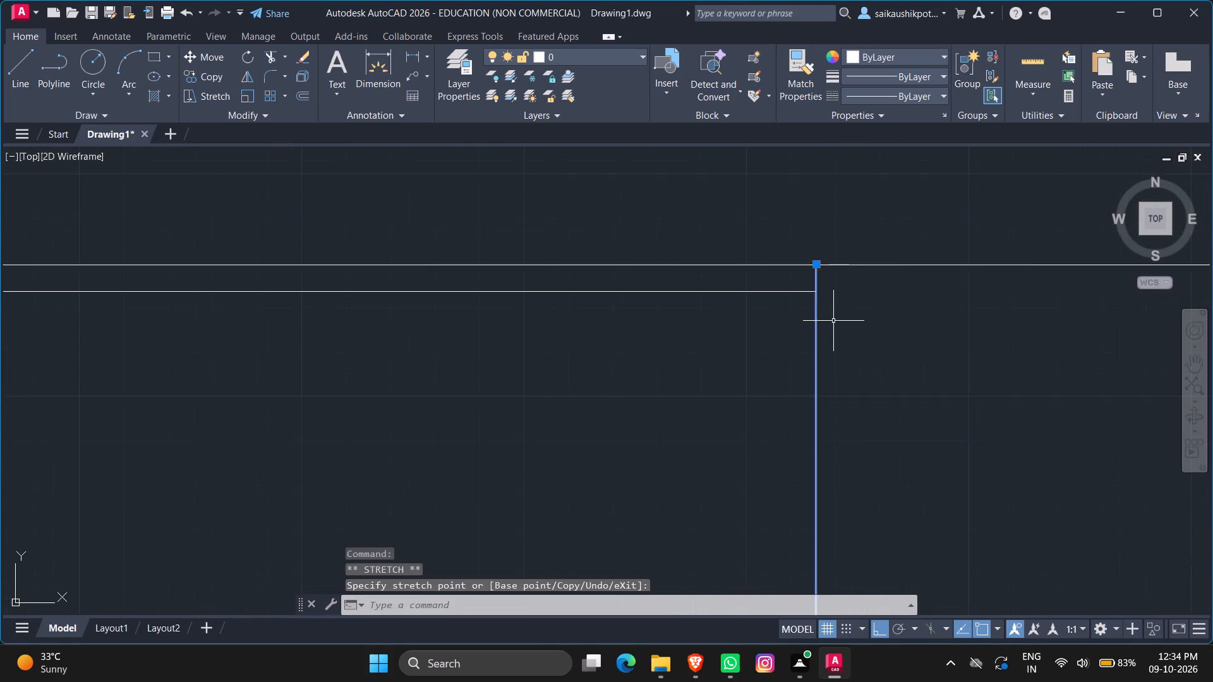
pyautogui.scroll(-4, 833, 321)
pyautogui.press('Escape')
pyautogui.press('Escape')
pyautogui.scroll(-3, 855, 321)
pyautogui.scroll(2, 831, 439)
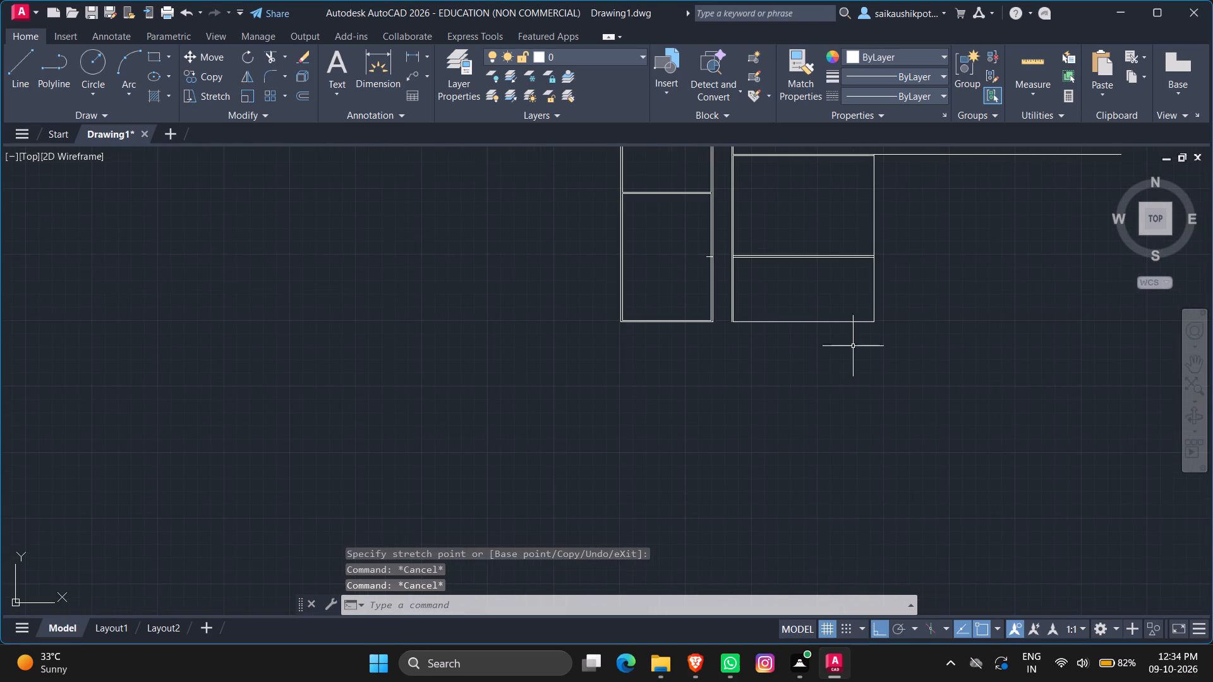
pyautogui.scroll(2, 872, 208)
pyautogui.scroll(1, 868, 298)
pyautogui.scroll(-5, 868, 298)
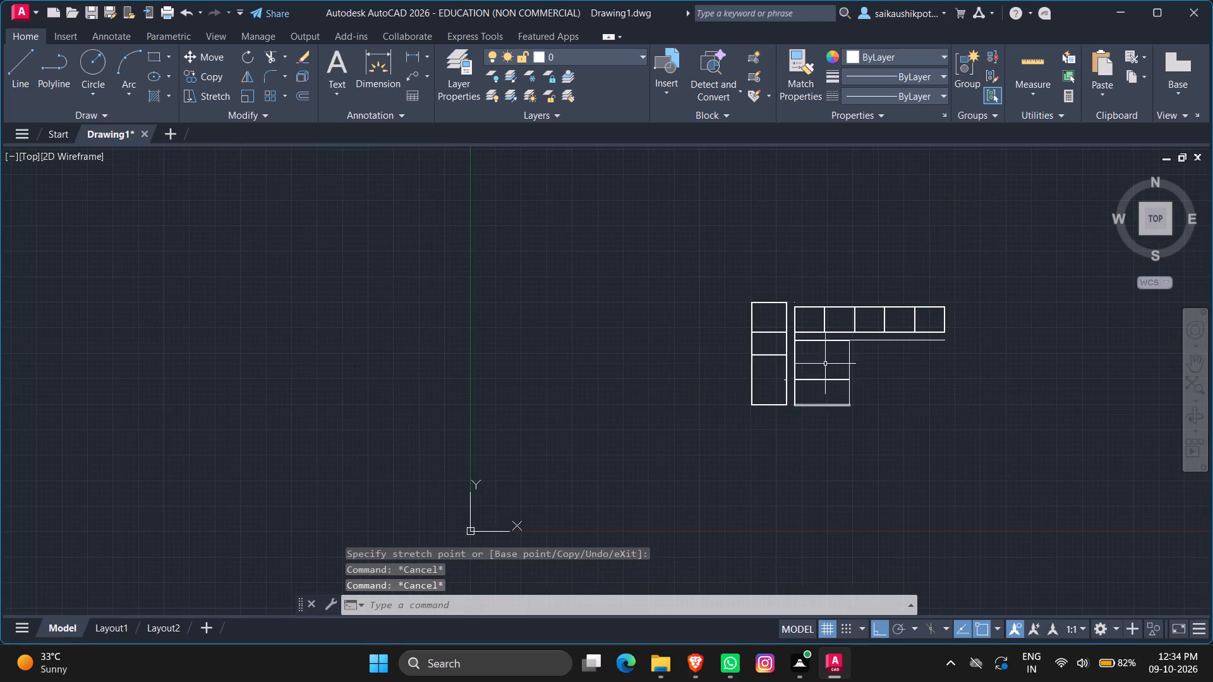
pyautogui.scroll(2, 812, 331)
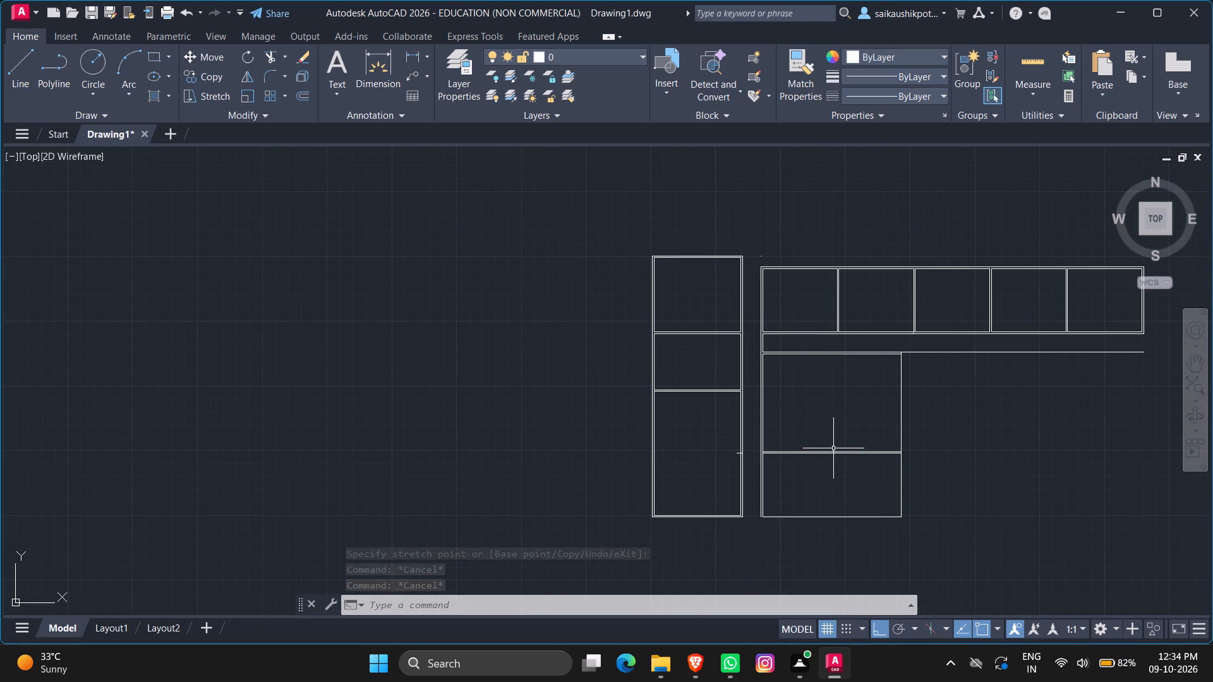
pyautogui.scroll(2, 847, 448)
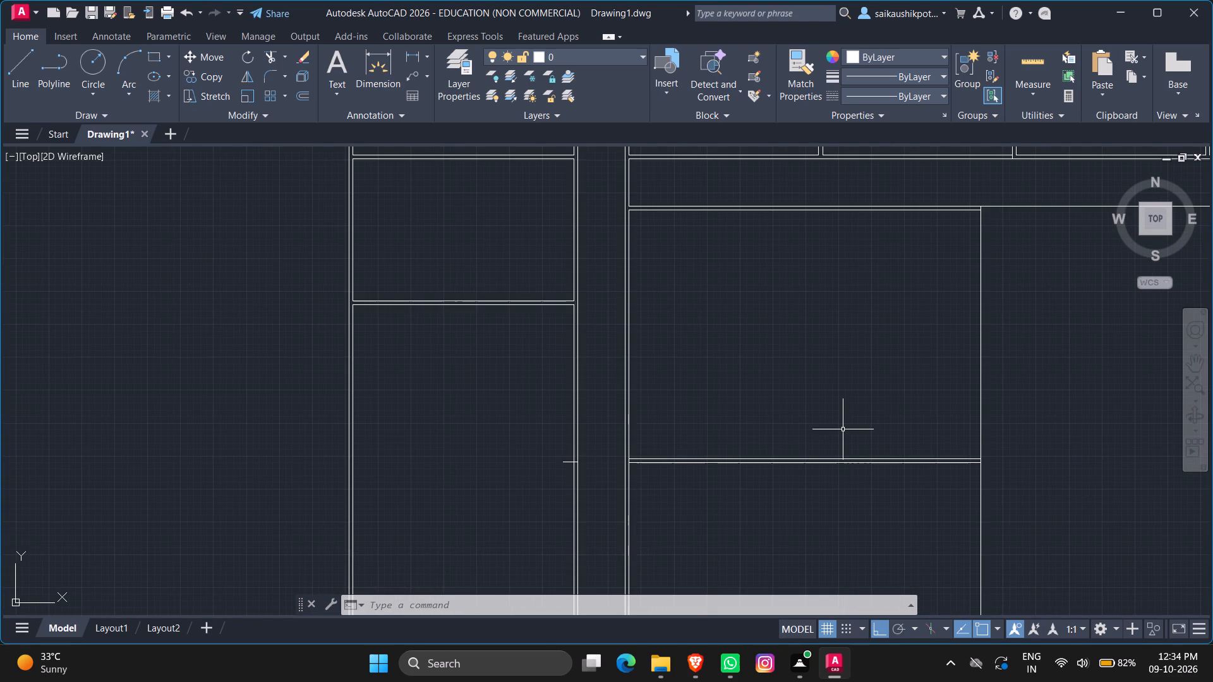
# Offset the 44'6" wide space's far vertical line outward by 4'.
pyautogui.scroll(-2, 895, 407)
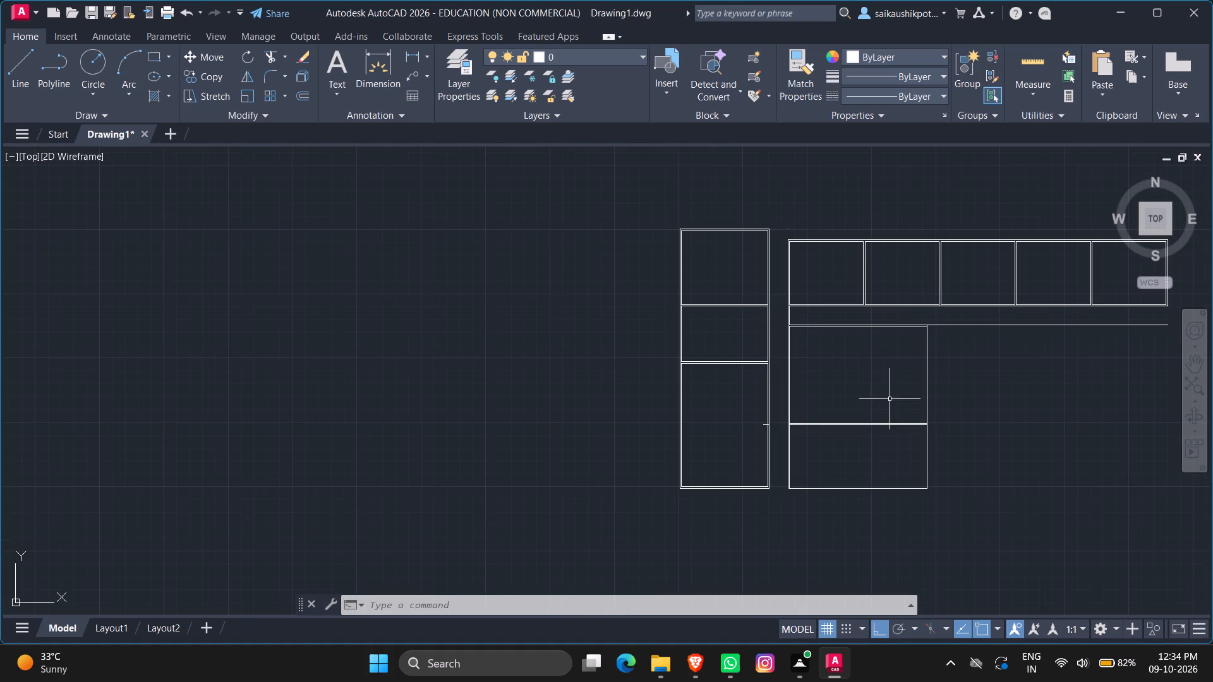
pyautogui.press('Escape')
pyautogui.press('Escape')
pyautogui.press('Escape')
pyautogui.press('o')
pyautogui.press('Return')
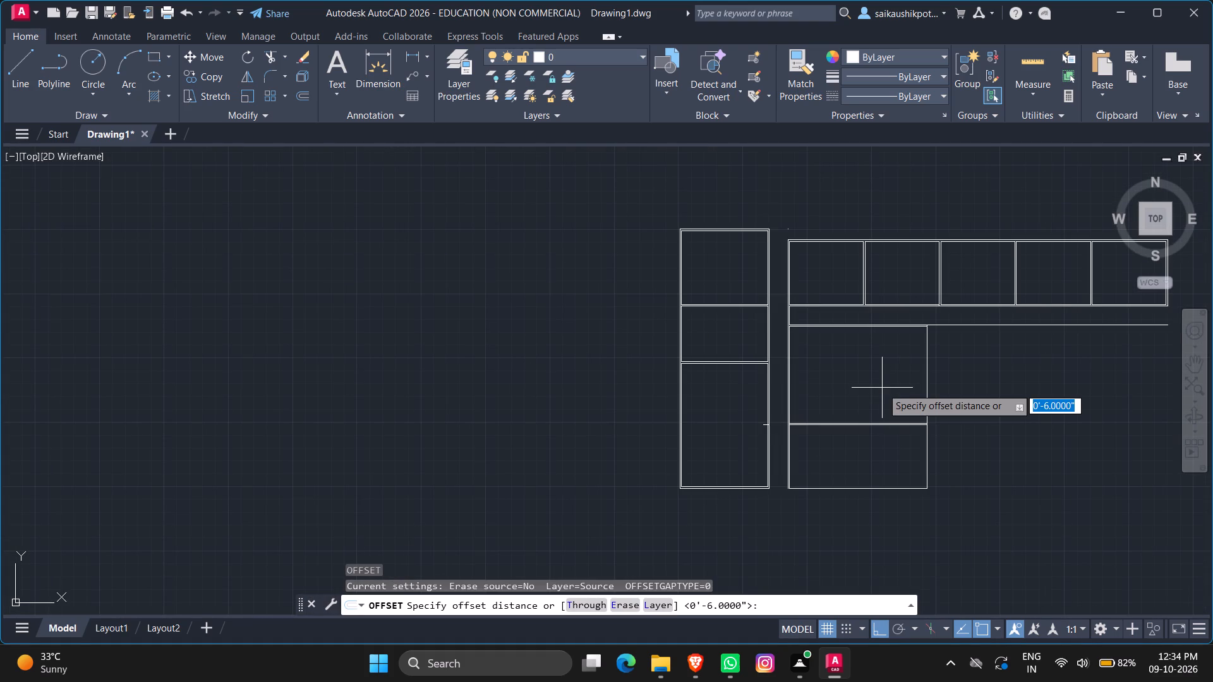
pyautogui.write("4'")
pyautogui.press('Return')
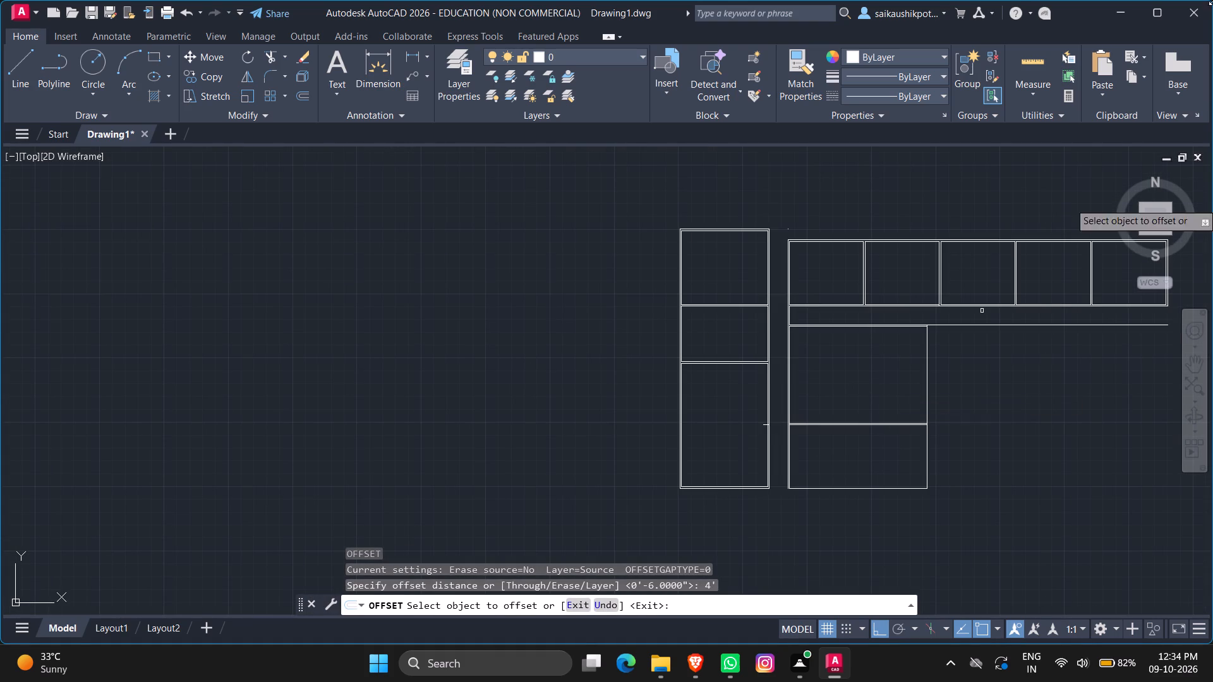
pyautogui.scroll(2, 936, 366)
pyautogui.click(906, 346)
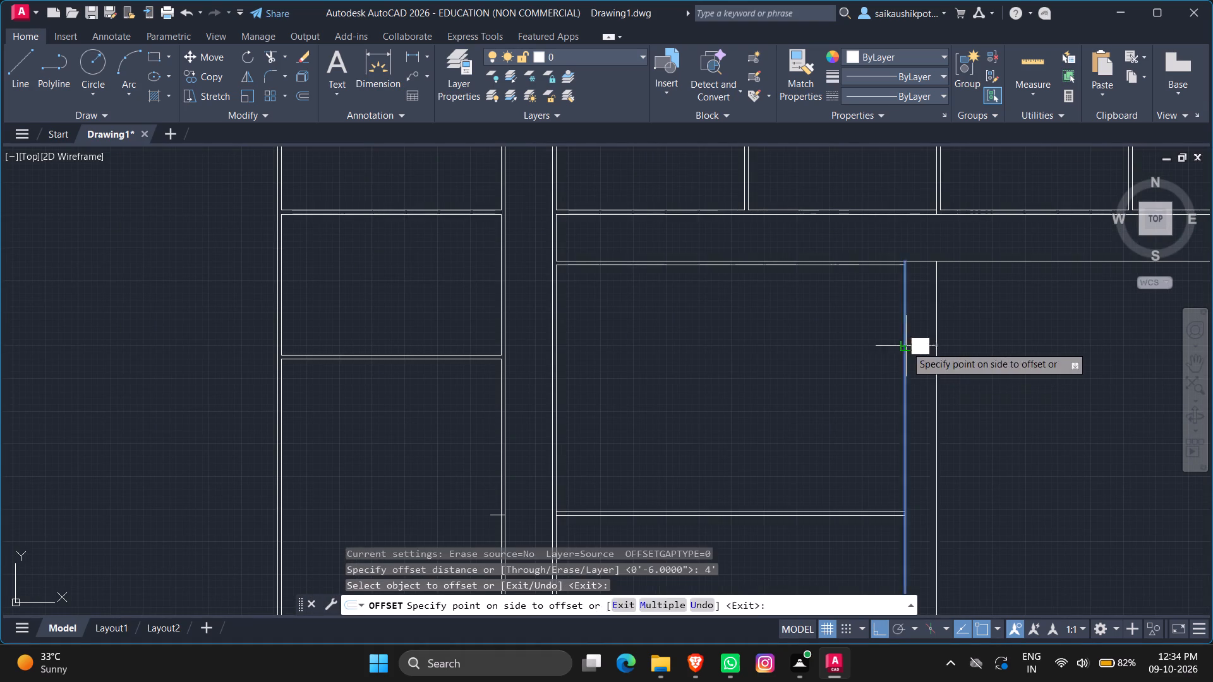
pyautogui.click(964, 359)
pyautogui.press('Escape')
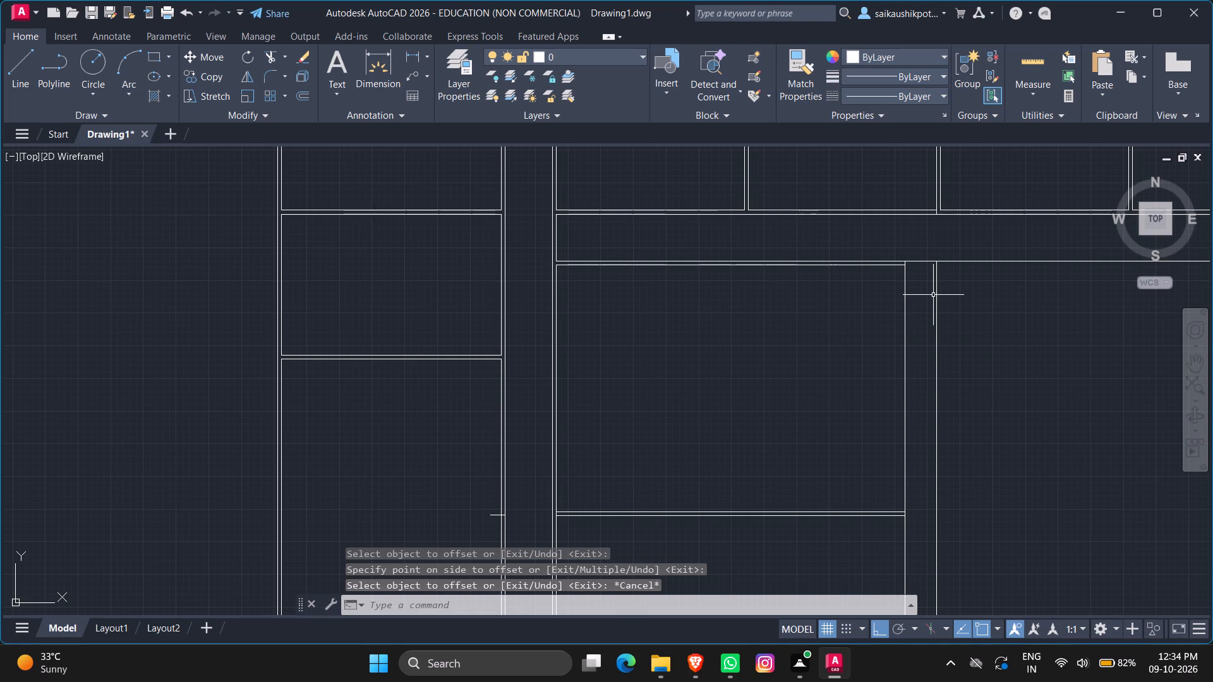
# Offset the new vertical line beyond the 4' gap outward by 6" to form a wall.
pyautogui.press('Escape')
pyautogui.press('Escape')
pyautogui.press('o')
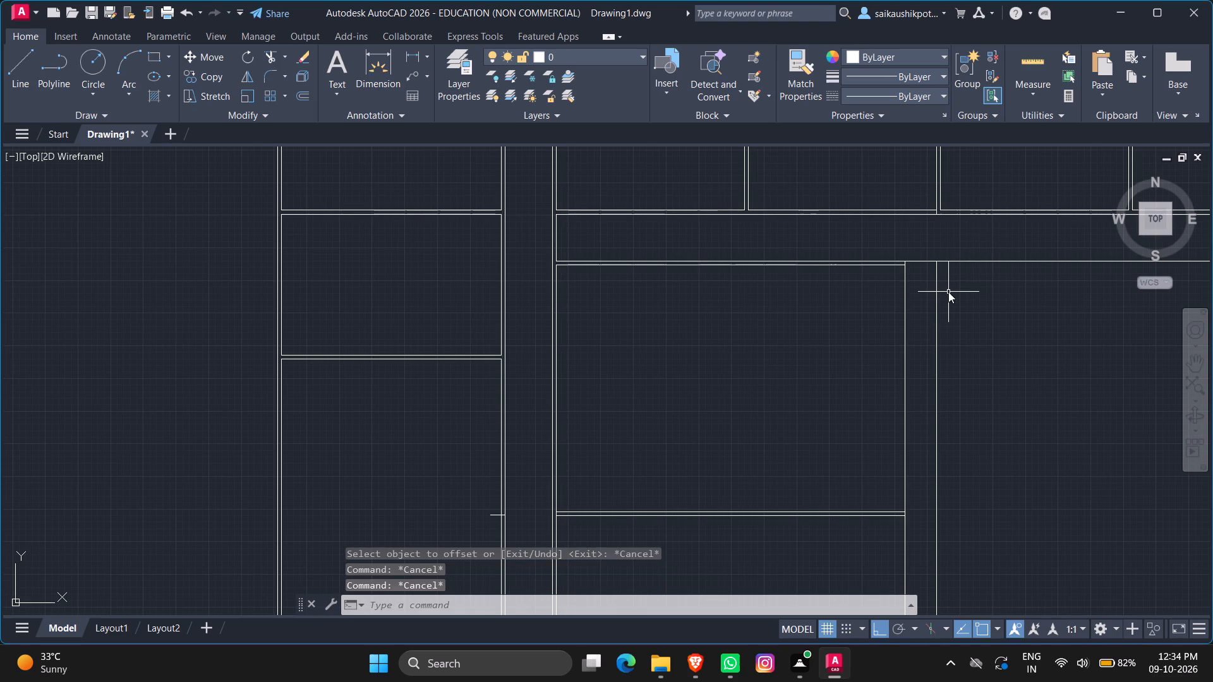
pyautogui.press('Return')
pyautogui.write('6"')
pyautogui.press('Return')
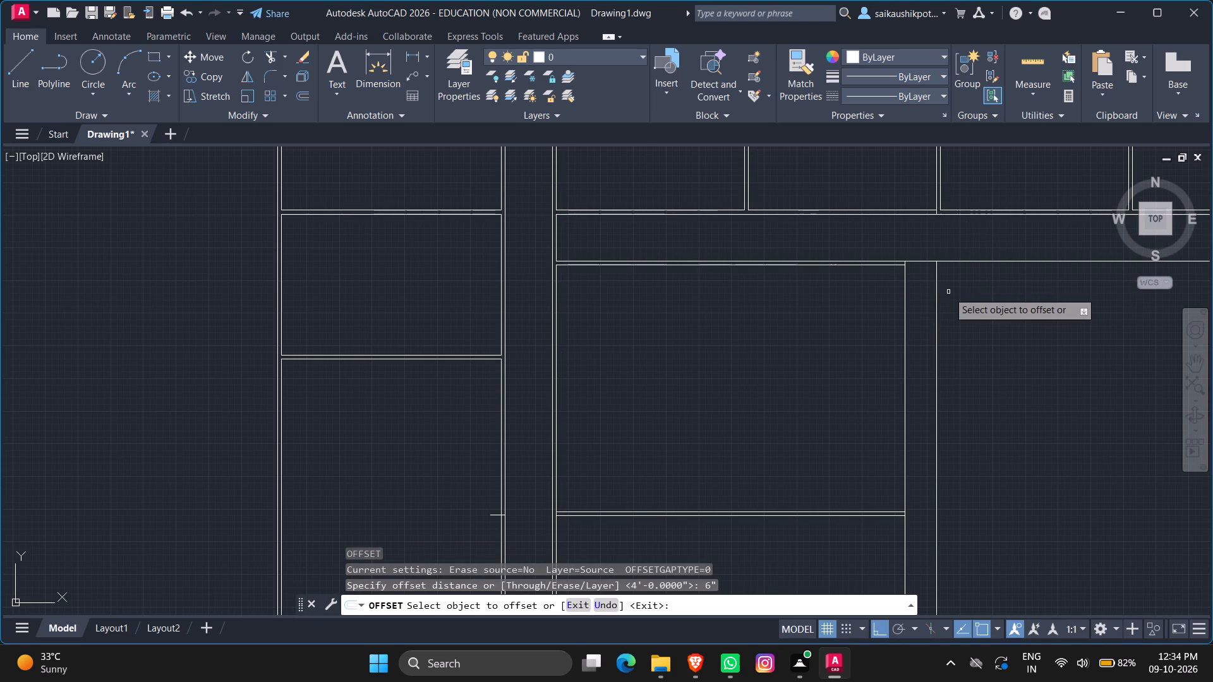
pyautogui.click(936, 318)
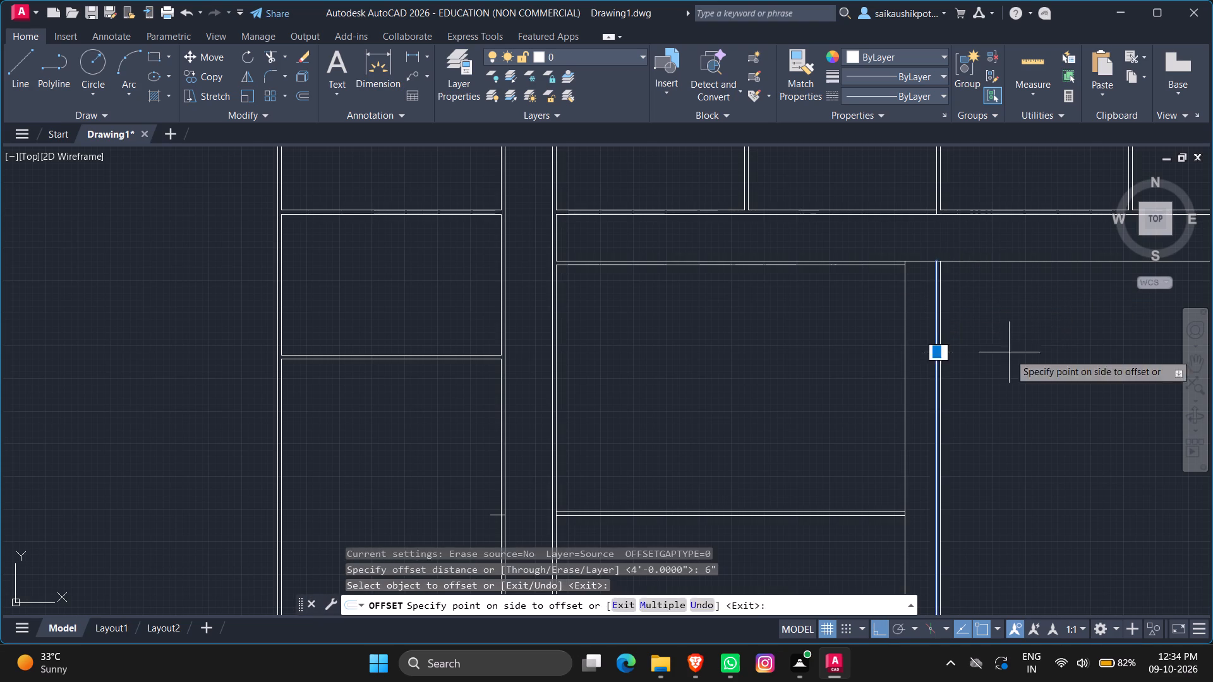
pyautogui.click(1011, 355)
pyautogui.press('Escape')
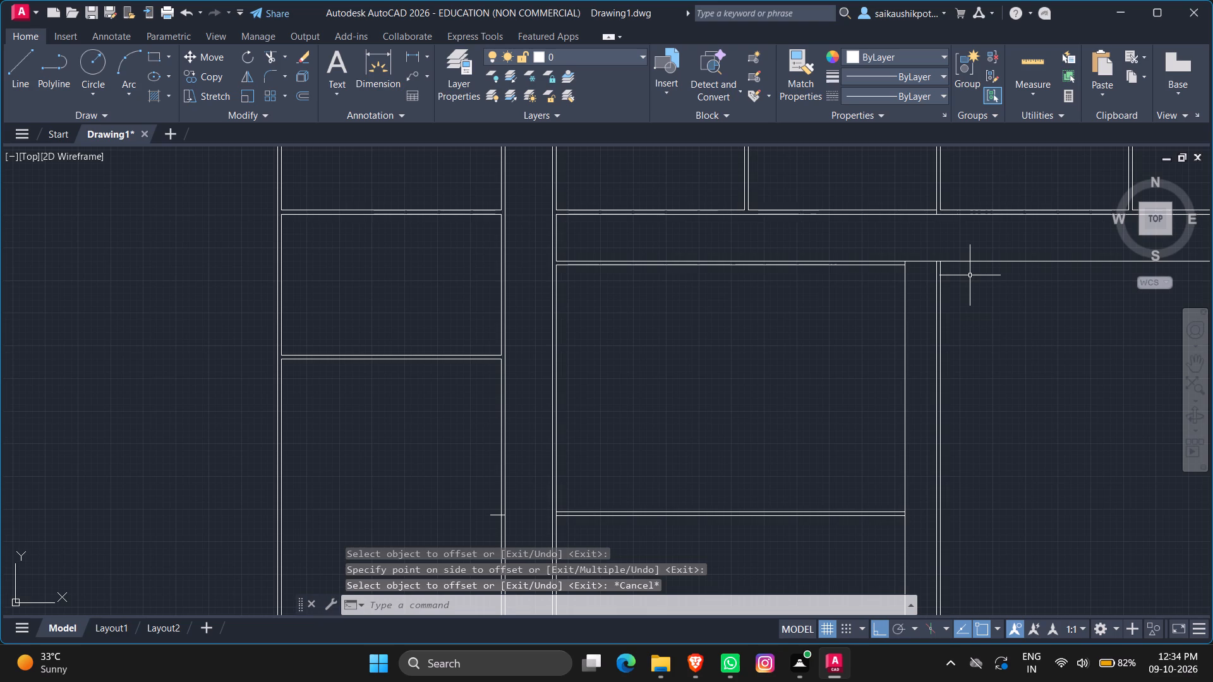
# Offset the long horizontal line below the passage downward by 6".
pyautogui.press('o')
pyautogui.press('Return')
pyautogui.press('6')
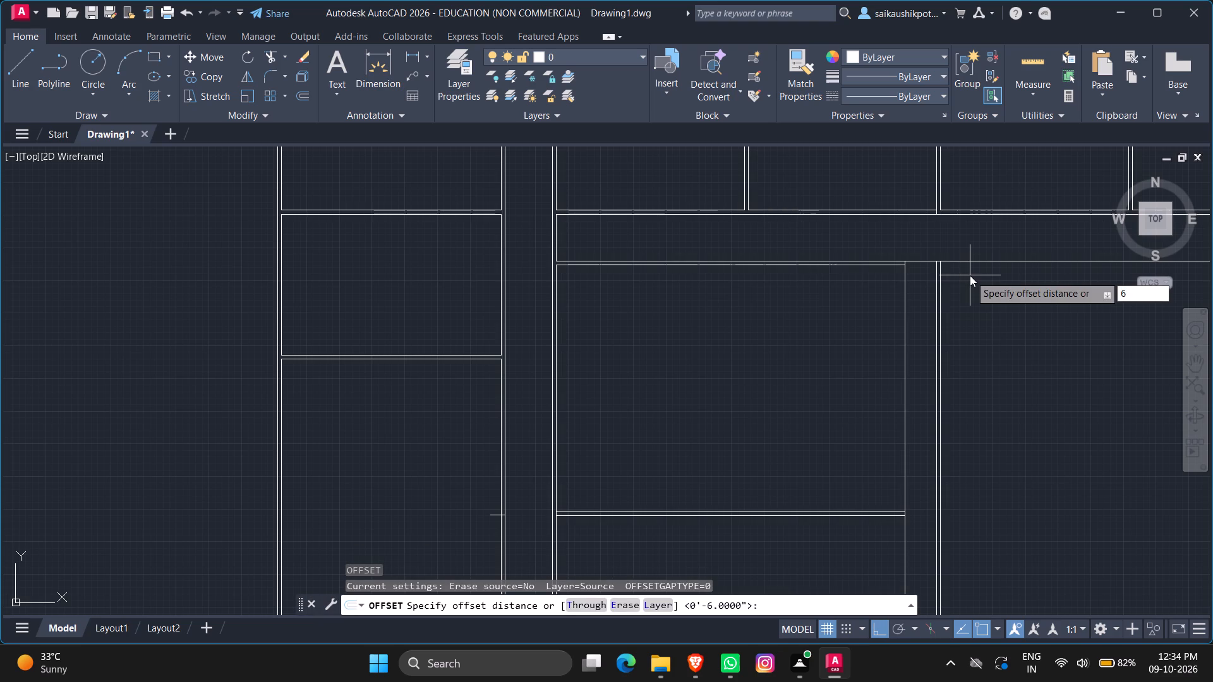
pyautogui.hotkey('shift', '"')
pyautogui.press('Return')
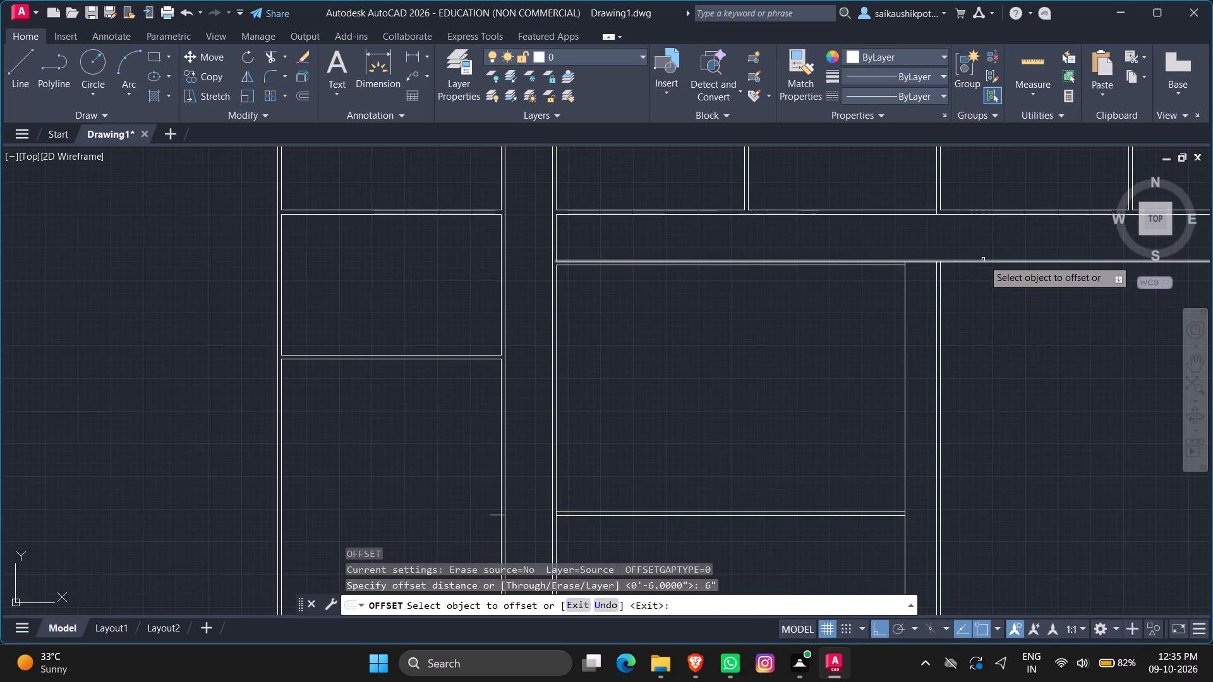
pyautogui.click(983, 260)
pyautogui.click(972, 301)
pyautogui.press('Escape')
pyautogui.press('Escape')
# Trim the new horizontal line across the 4' gap and between the two lines of the adjoining vertical wall.
pyautogui.write('TR')
pyautogui.press('Return')
pyautogui.press('Return')
pyautogui.scroll(2, 893, 265)
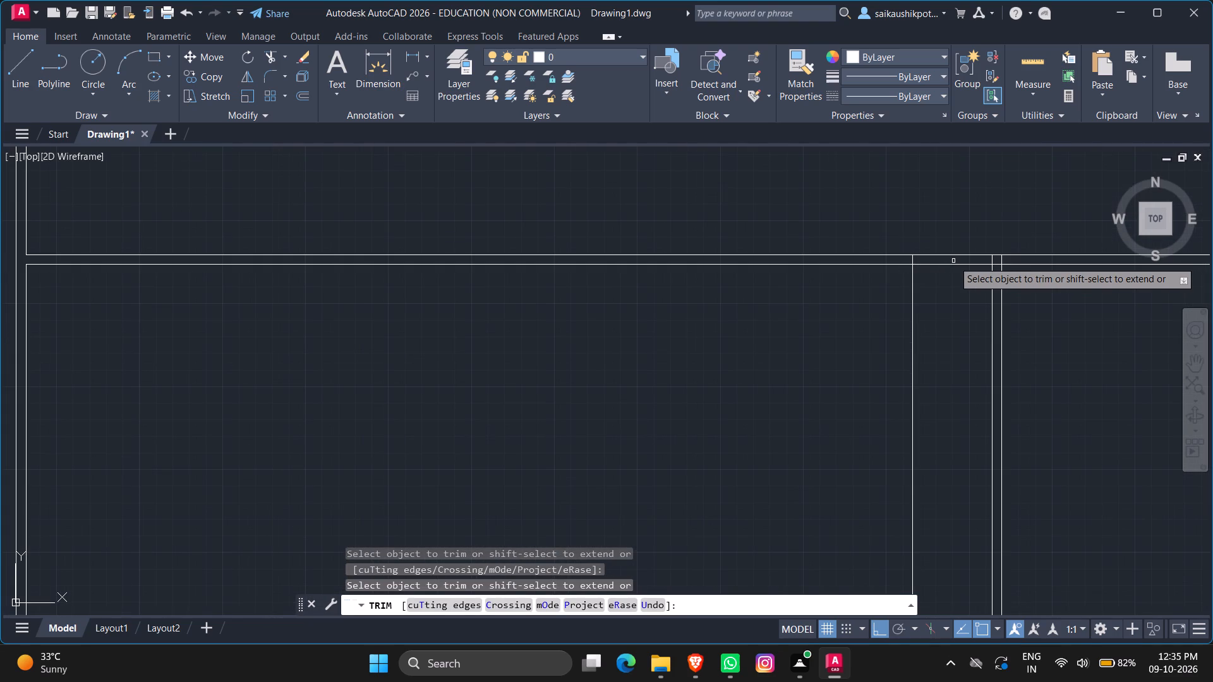
pyautogui.click(945, 263)
pyautogui.scroll(2, 1003, 261)
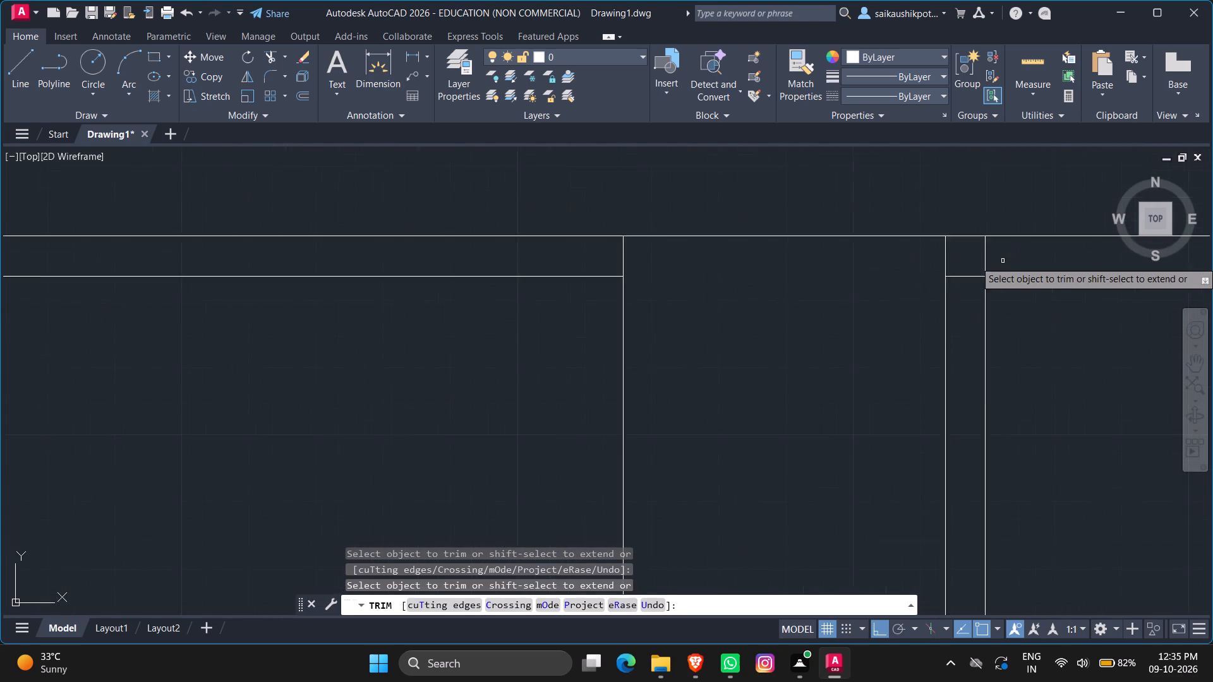
pyautogui.scroll(3, 1003, 261)
pyautogui.moveTo(990, 251); pyautogui.dragTo(902, 359)
pyautogui.scroll(-2, 902, 347)
pyautogui.press('Escape')
pyautogui.press('Escape')
pyautogui.scroll(-5, 761, 283)
pyautogui.scroll(3, 756, 321)
pyautogui.scroll(-2, 821, 301)
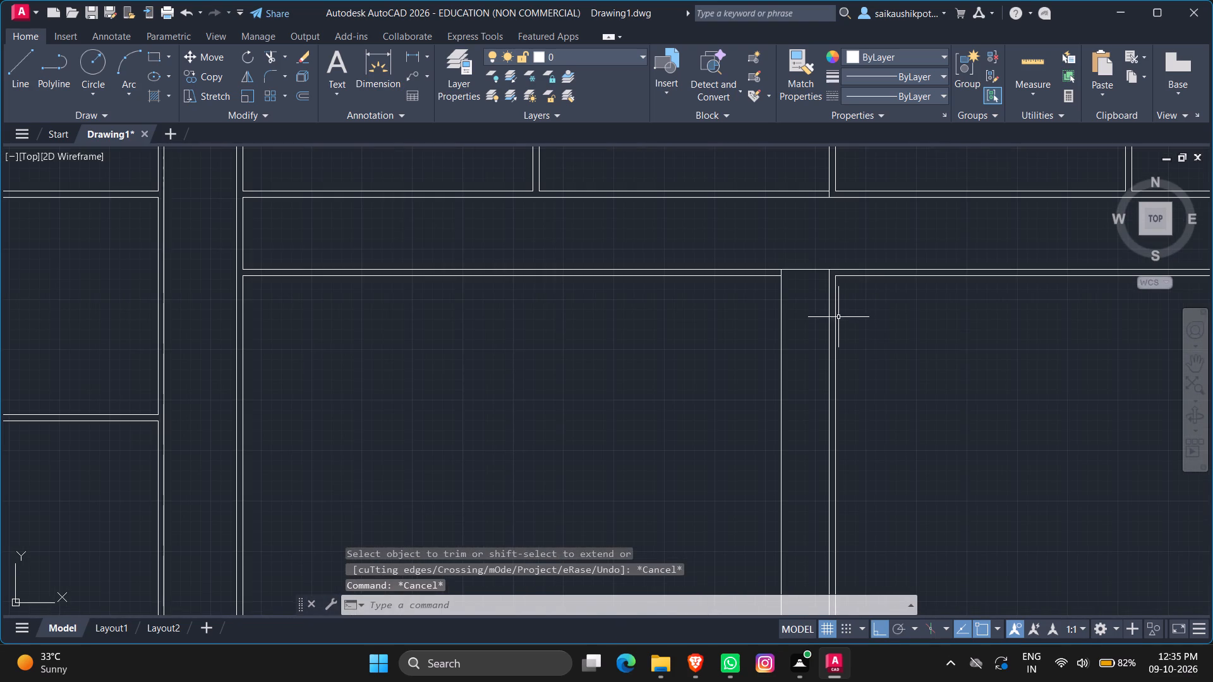
pyautogui.press('Escape')
pyautogui.press('Escape')
pyautogui.press('Escape')
pyautogui.press('Escape')
pyautogui.press('Escape')
pyautogui.press('Escape')
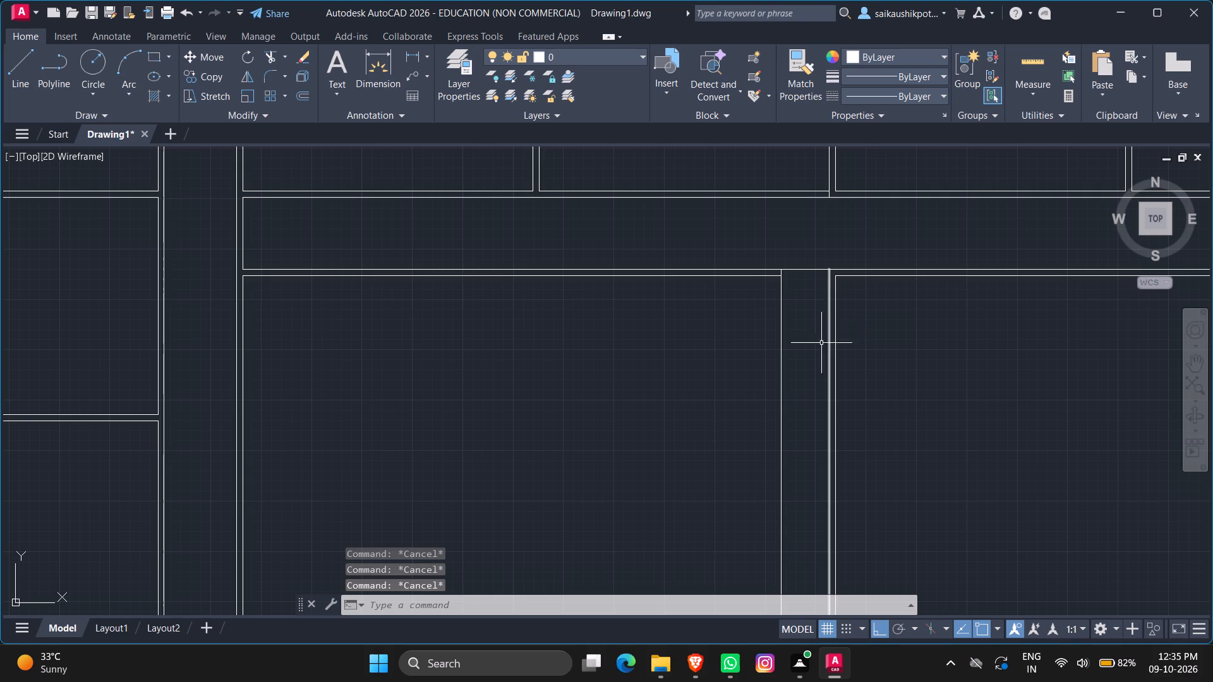
# Measure the width and height of the upper 44'6" wide space.
pyautogui.scroll(-3, 878, 357)
pyautogui.scroll(1, 844, 421)
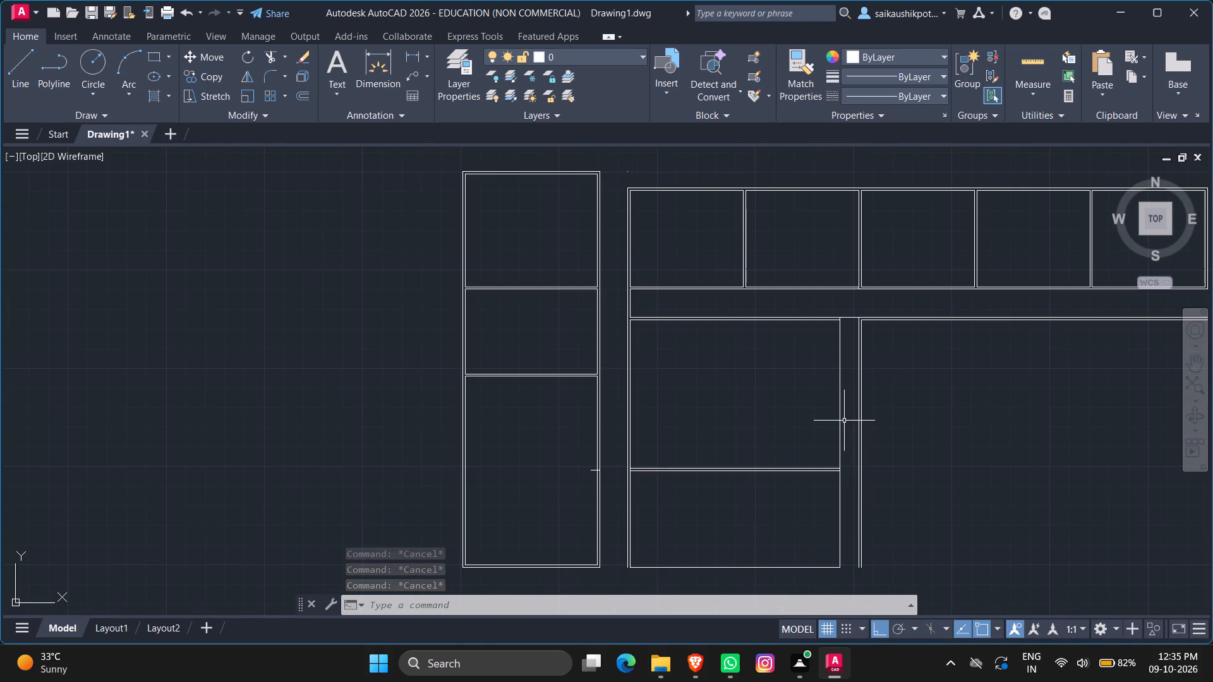
pyautogui.click(1024, 63)
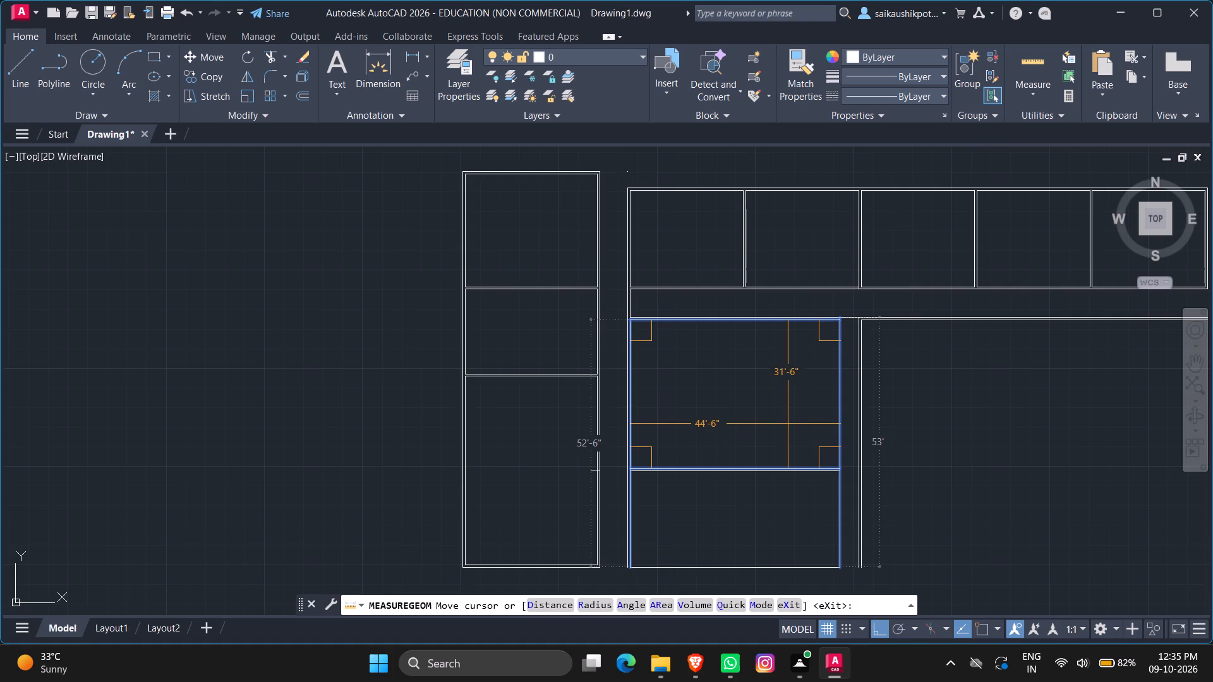
pyautogui.press('Escape')
pyautogui.press('Escape')
pyautogui.press('Escape')
pyautogui.press('Escape')
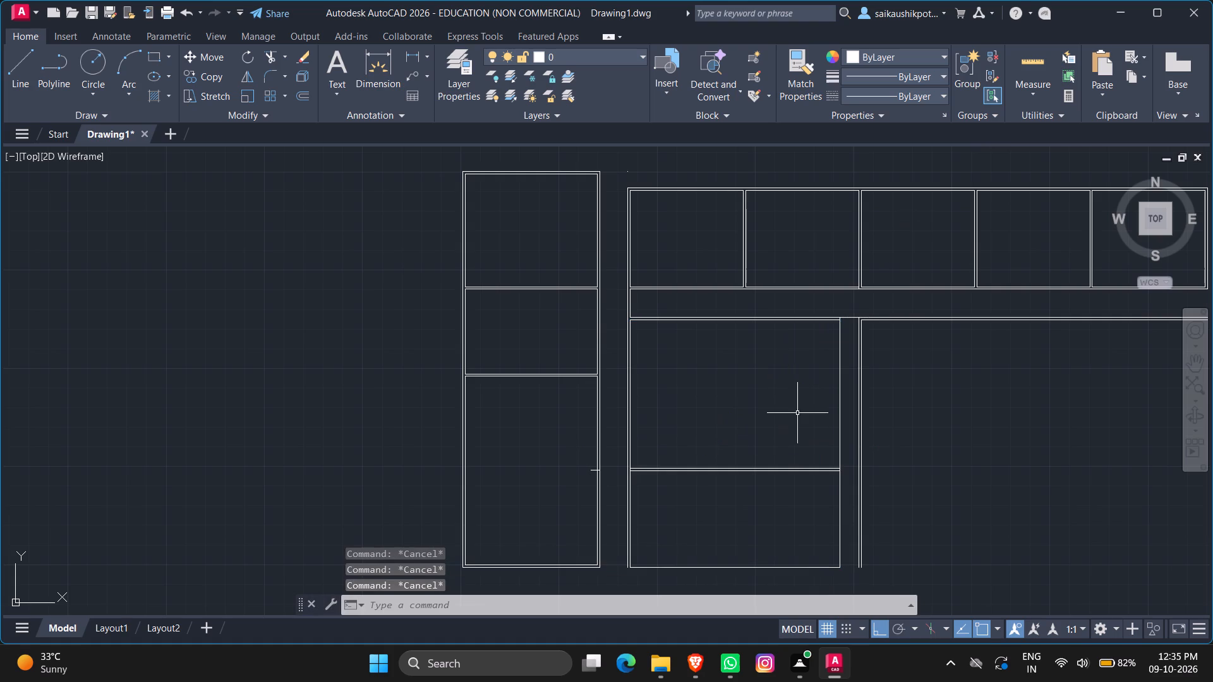
pyautogui.press('Escape')
pyautogui.press('Escape')
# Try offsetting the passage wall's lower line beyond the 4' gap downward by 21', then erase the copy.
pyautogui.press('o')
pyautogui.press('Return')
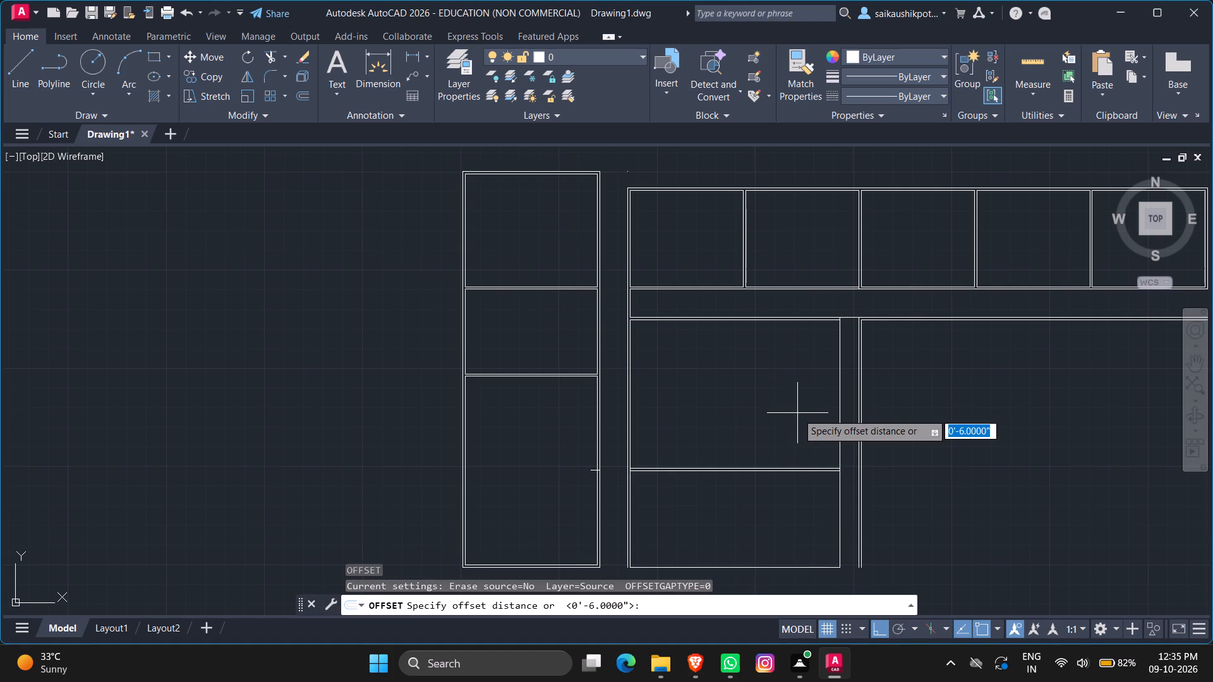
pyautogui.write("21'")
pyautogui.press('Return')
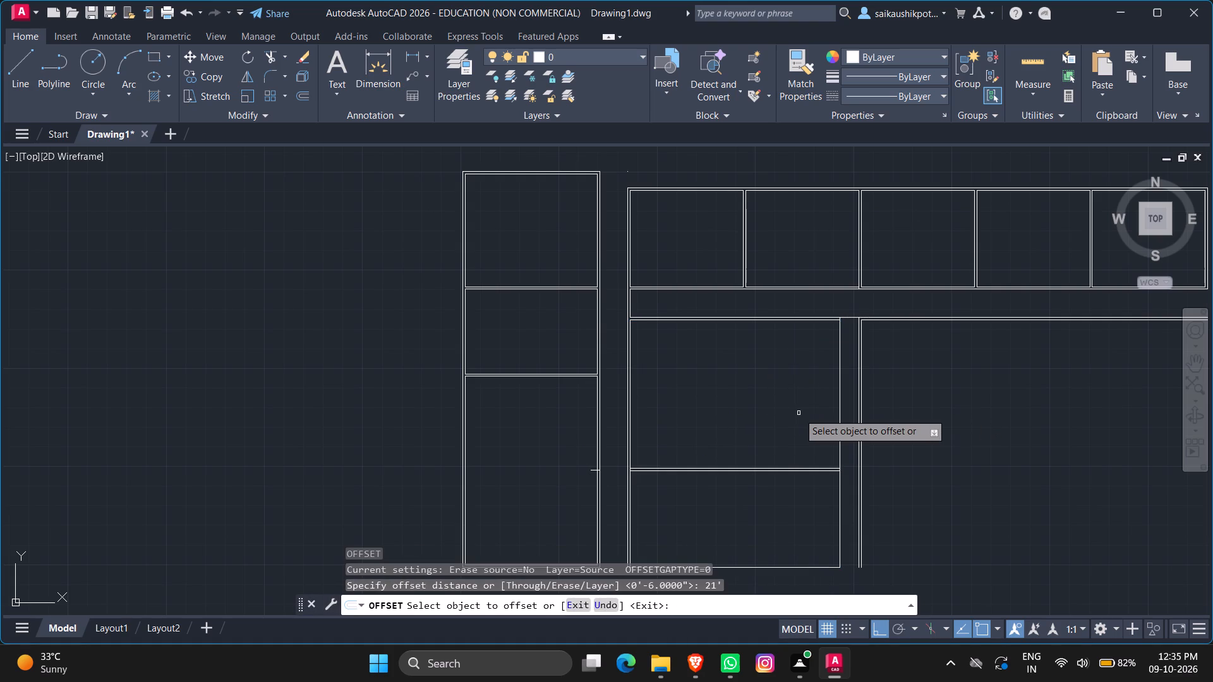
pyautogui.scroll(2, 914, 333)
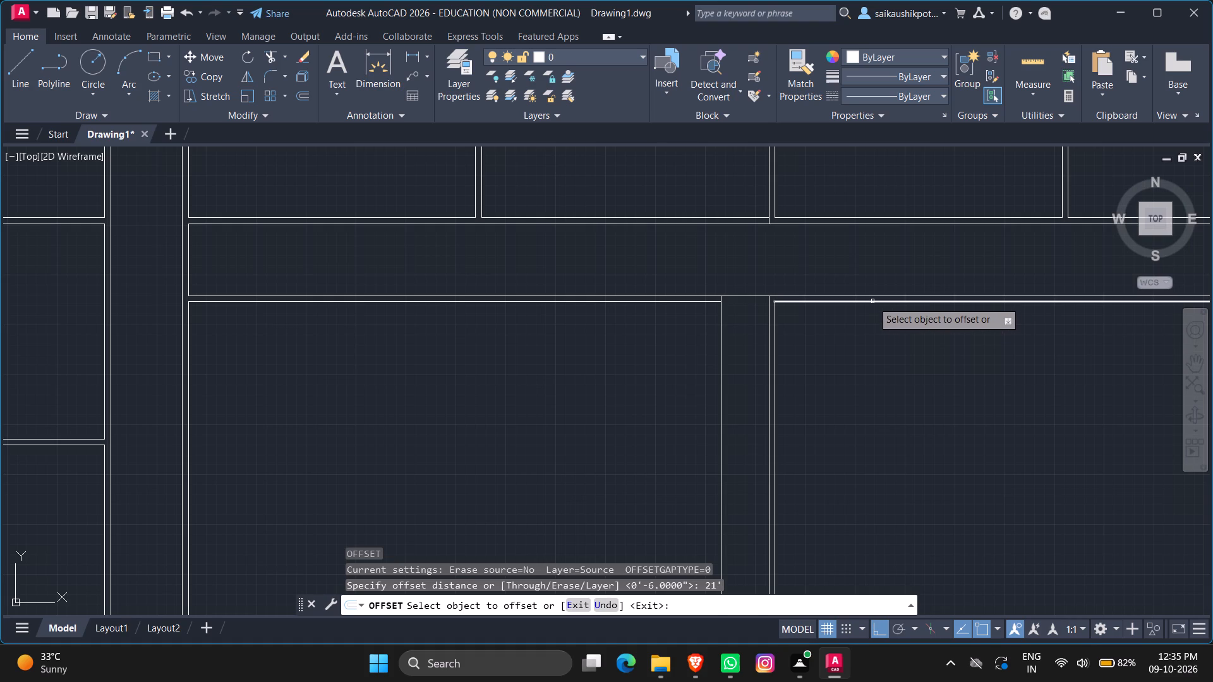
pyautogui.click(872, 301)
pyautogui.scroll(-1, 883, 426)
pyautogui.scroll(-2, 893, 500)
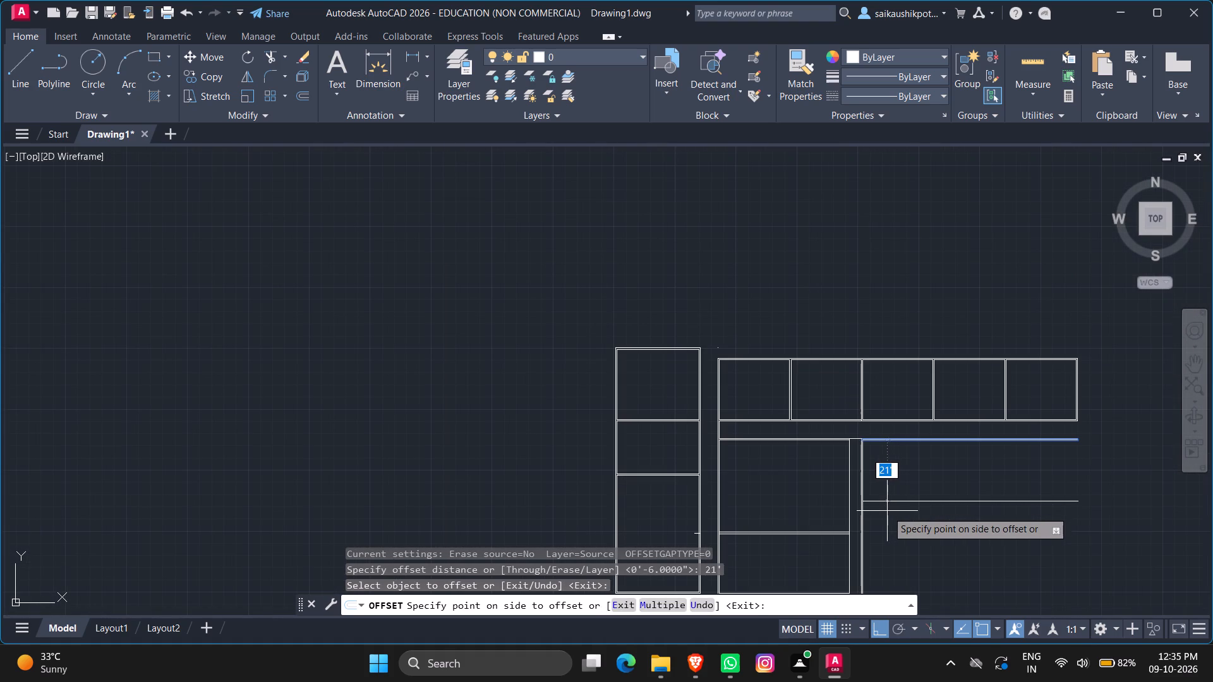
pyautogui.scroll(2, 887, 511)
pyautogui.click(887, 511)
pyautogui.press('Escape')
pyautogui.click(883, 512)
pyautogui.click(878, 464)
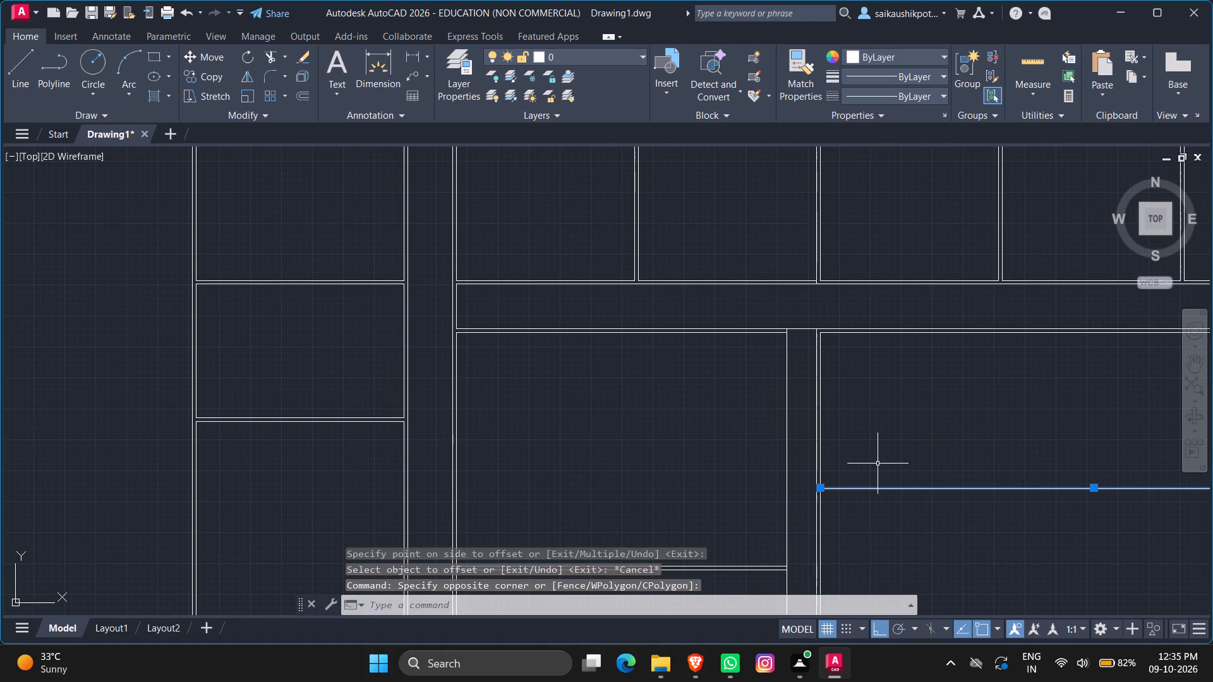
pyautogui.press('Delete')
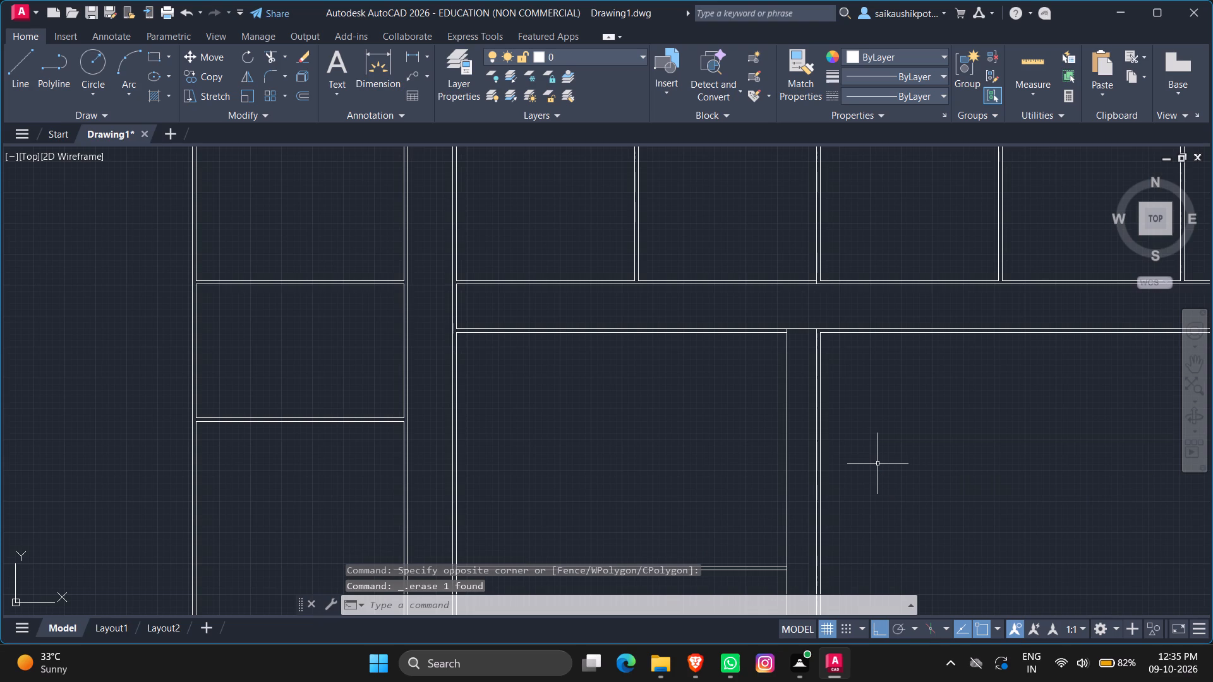
# Offset the passage wall's lower line beyond the 4' gap downward by 25'.
pyautogui.press('o')
pyautogui.press('Return')
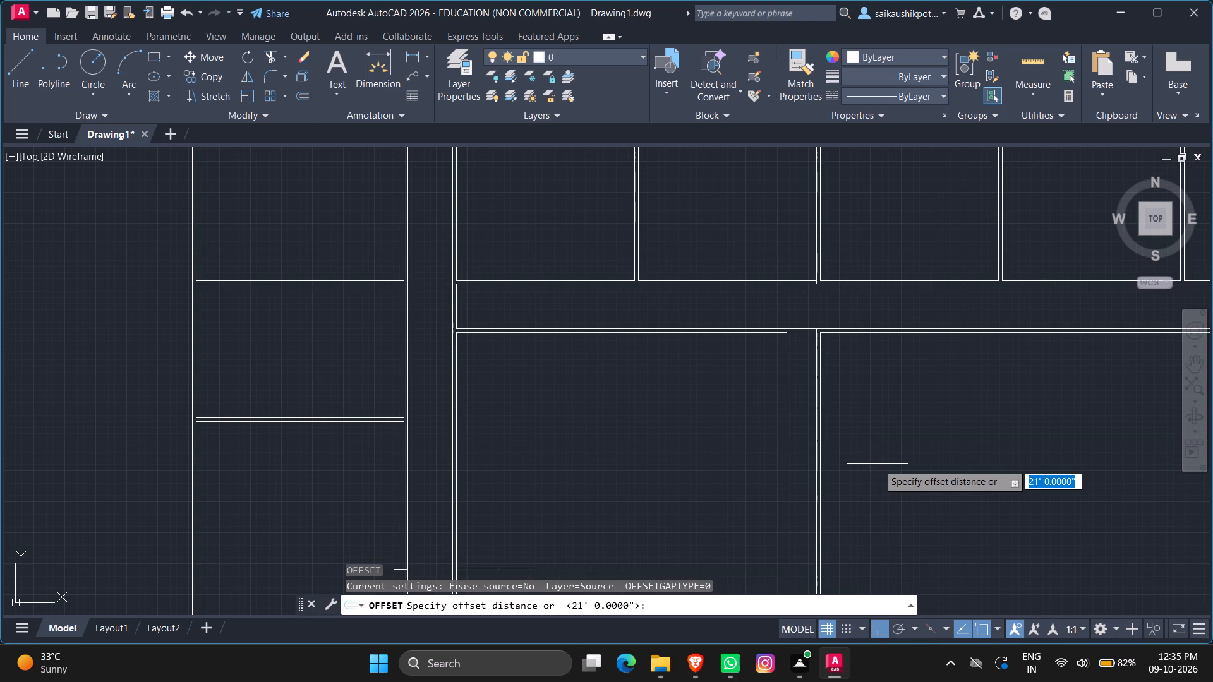
pyautogui.write("28'")
pyautogui.press('Return')
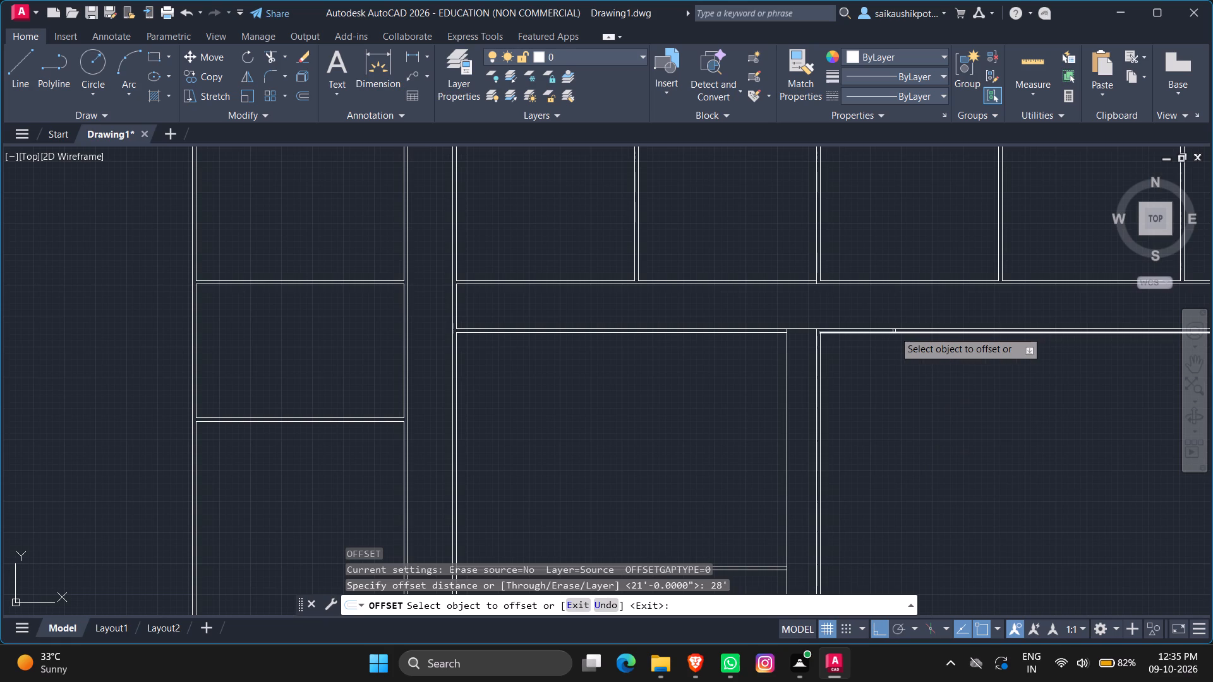
pyautogui.click(869, 333)
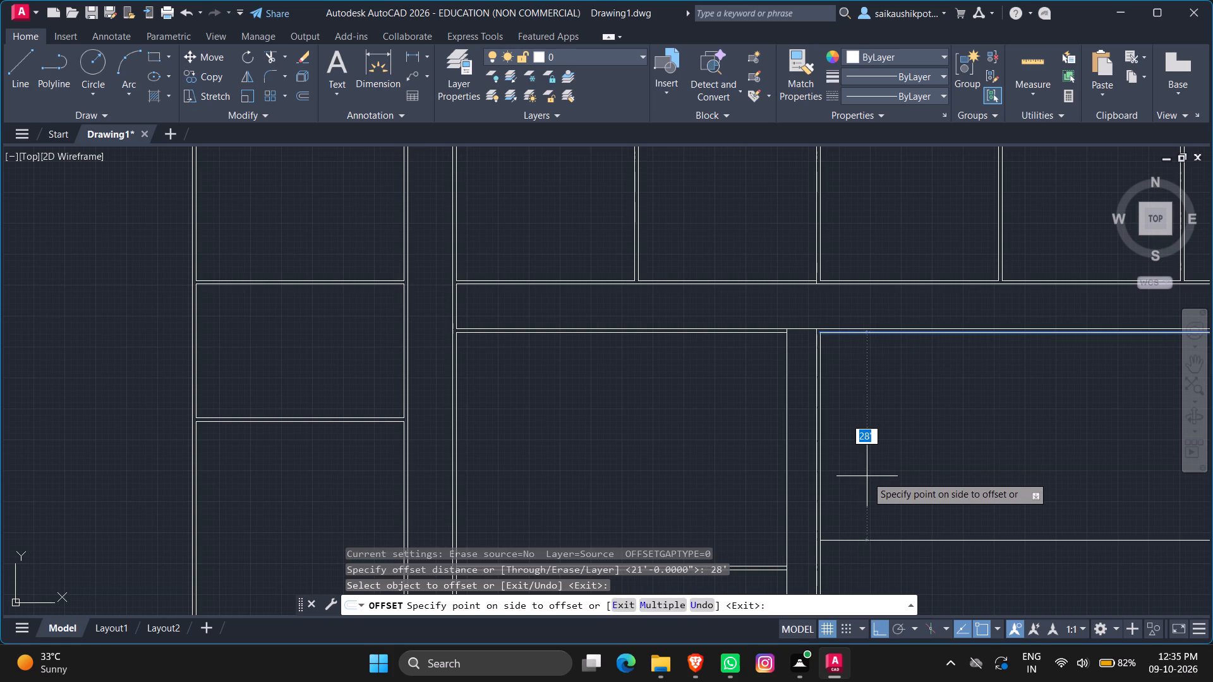
pyautogui.write("25'")
pyautogui.press('Return')
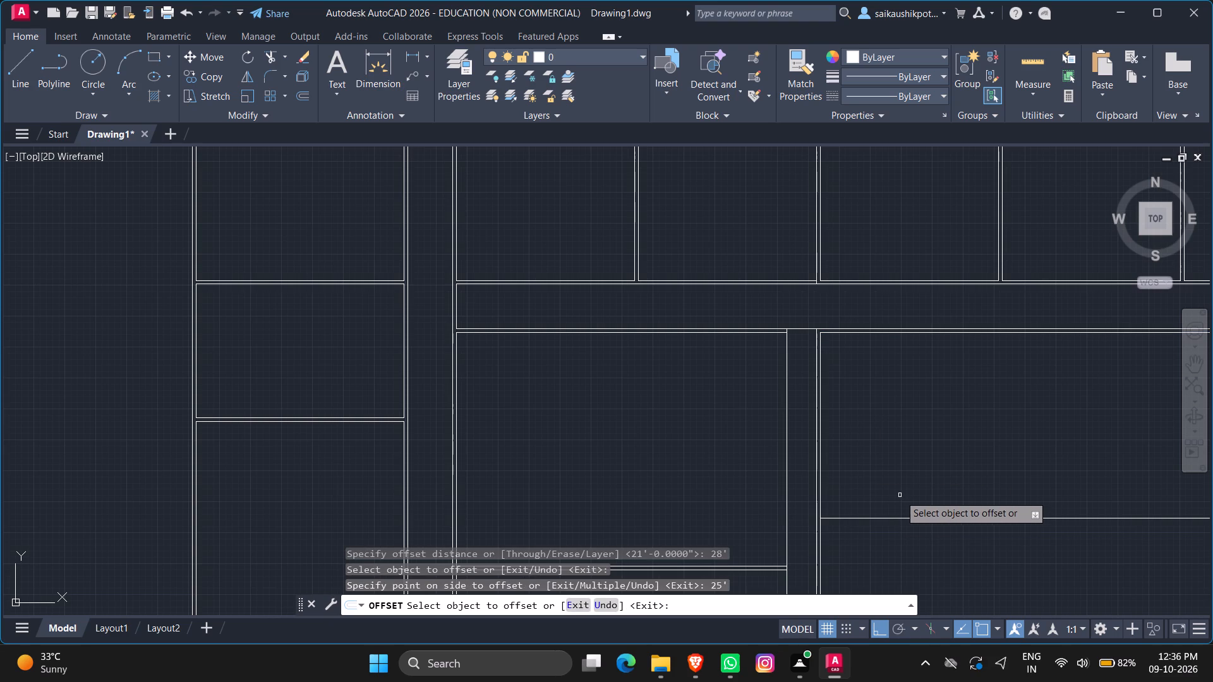
pyautogui.scroll(-3, 831, 445)
pyautogui.scroll(1, 792, 416)
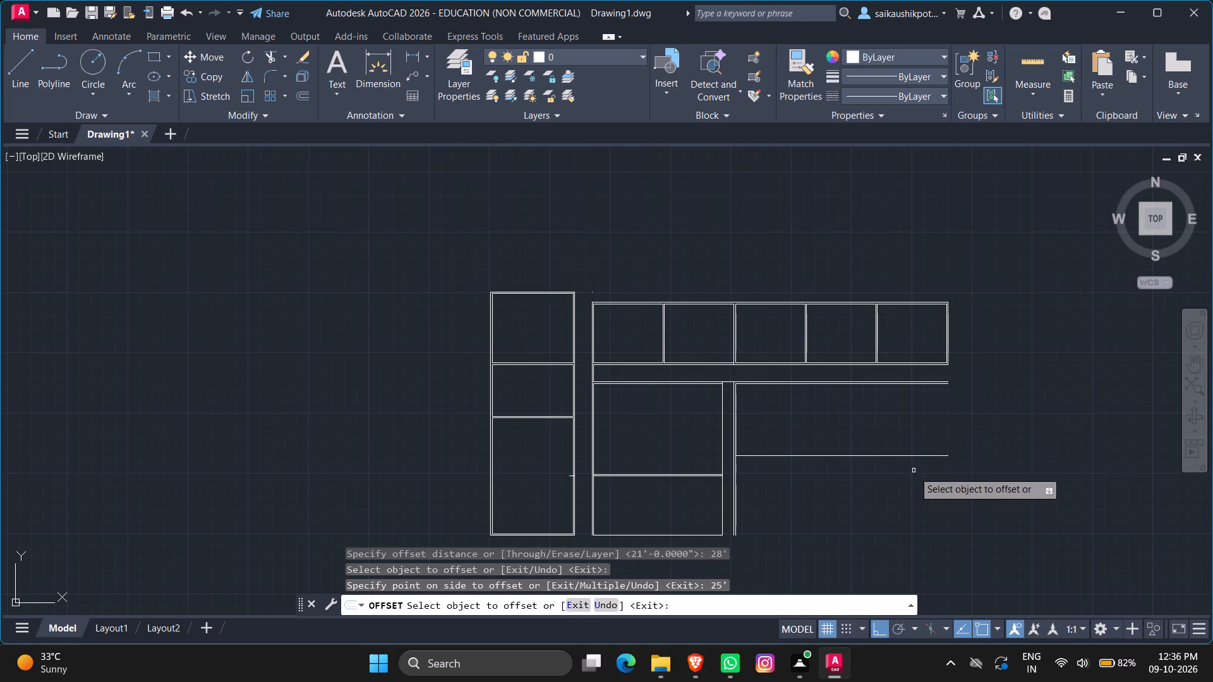
pyautogui.press('Escape')
pyautogui.press('Escape')
# Draw a vertical line joining the free ends of the passage wall's lower line and the 25' offset line.
pyautogui.press('l')
pyautogui.press('Return')
pyautogui.scroll(2, 954, 428)
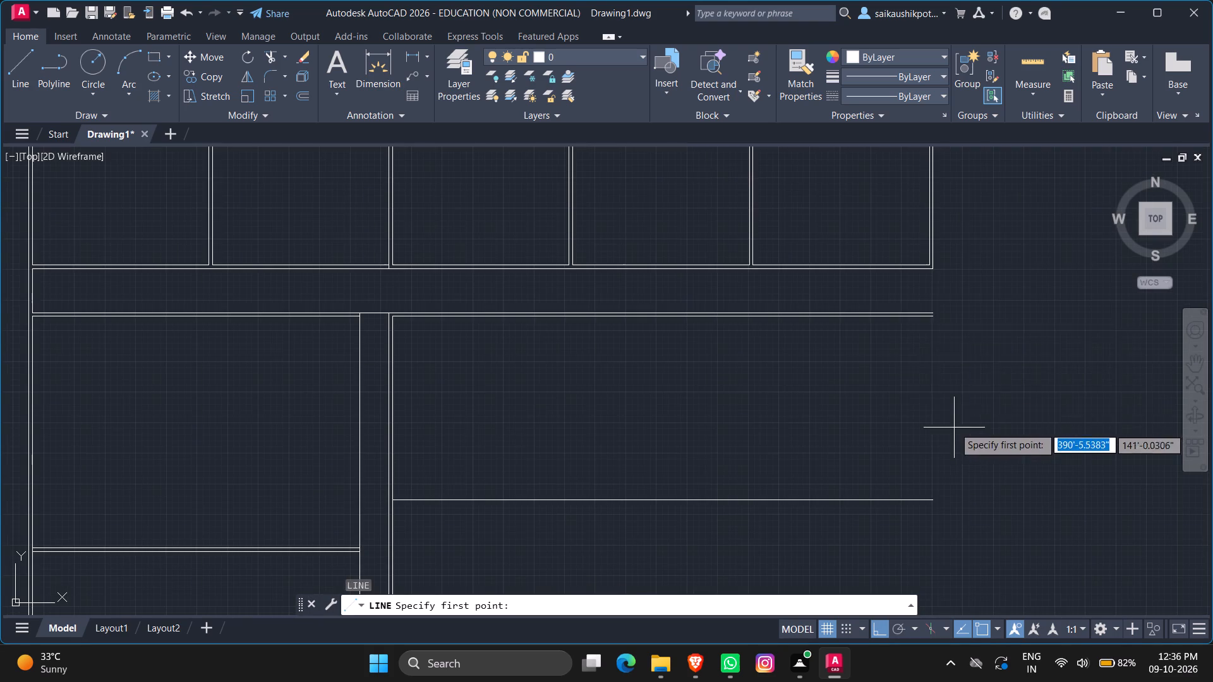
pyautogui.scroll(3, 924, 323)
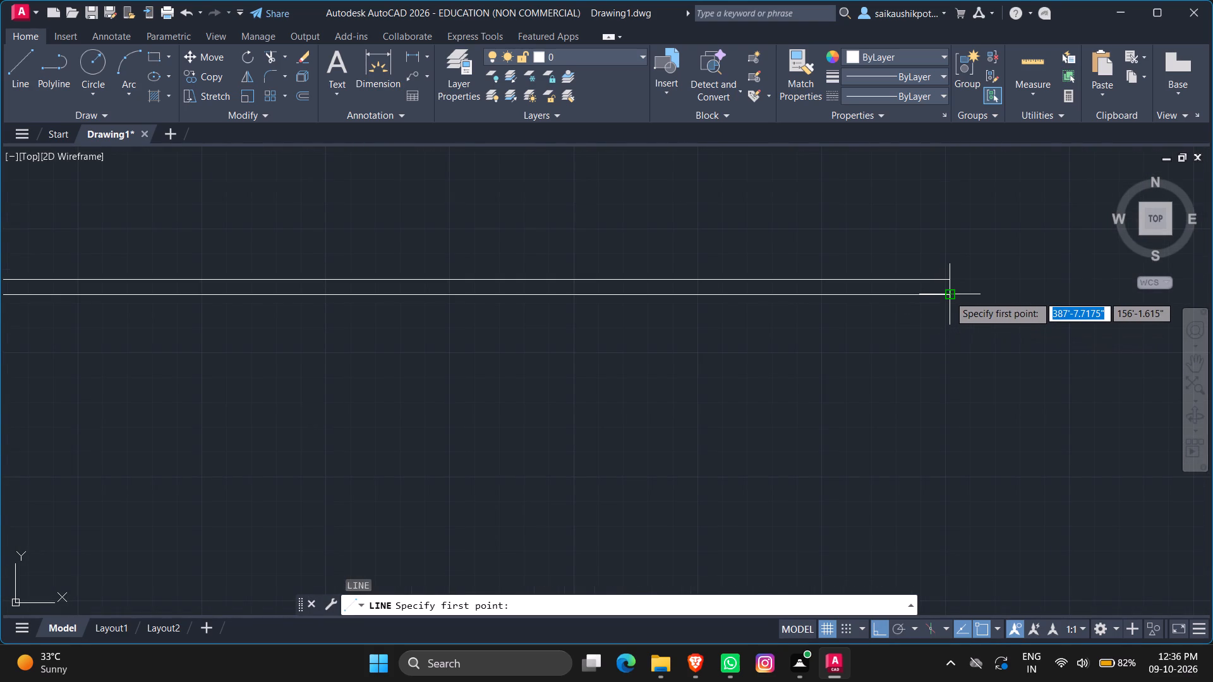
pyautogui.click(952, 294)
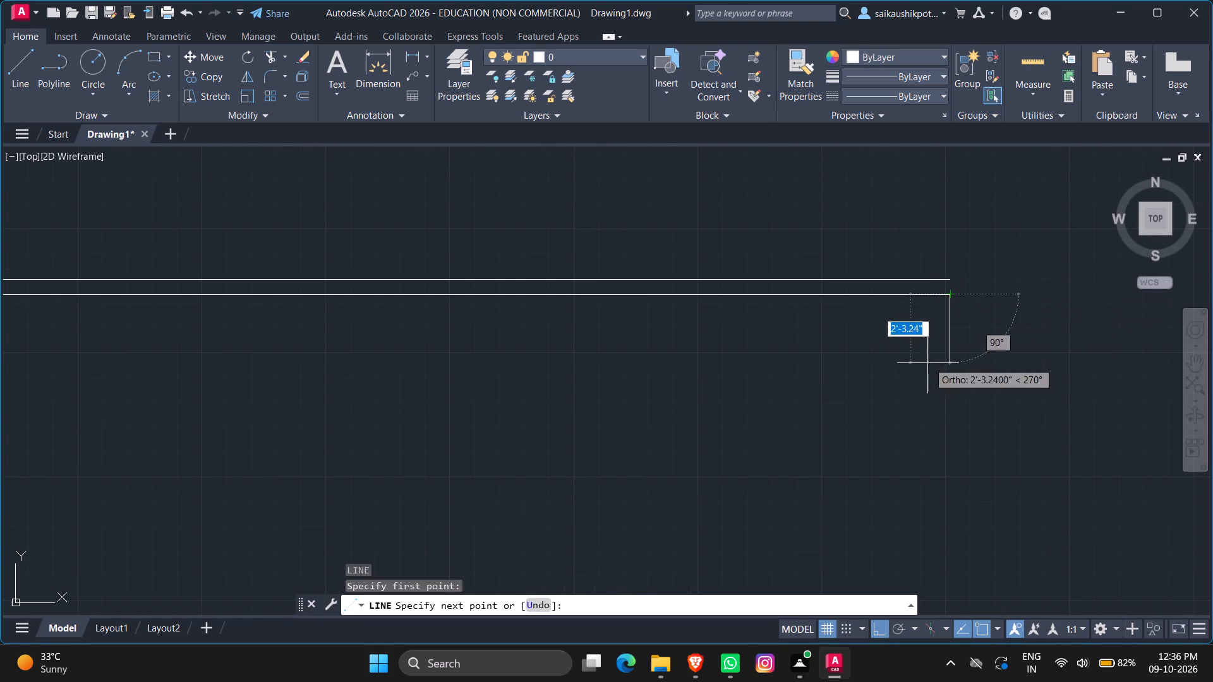
pyautogui.scroll(-3, 924, 381)
pyautogui.scroll(3, 926, 525)
pyautogui.scroll(-4, 927, 554)
pyautogui.scroll(4, 943, 511)
pyautogui.click(922, 479)
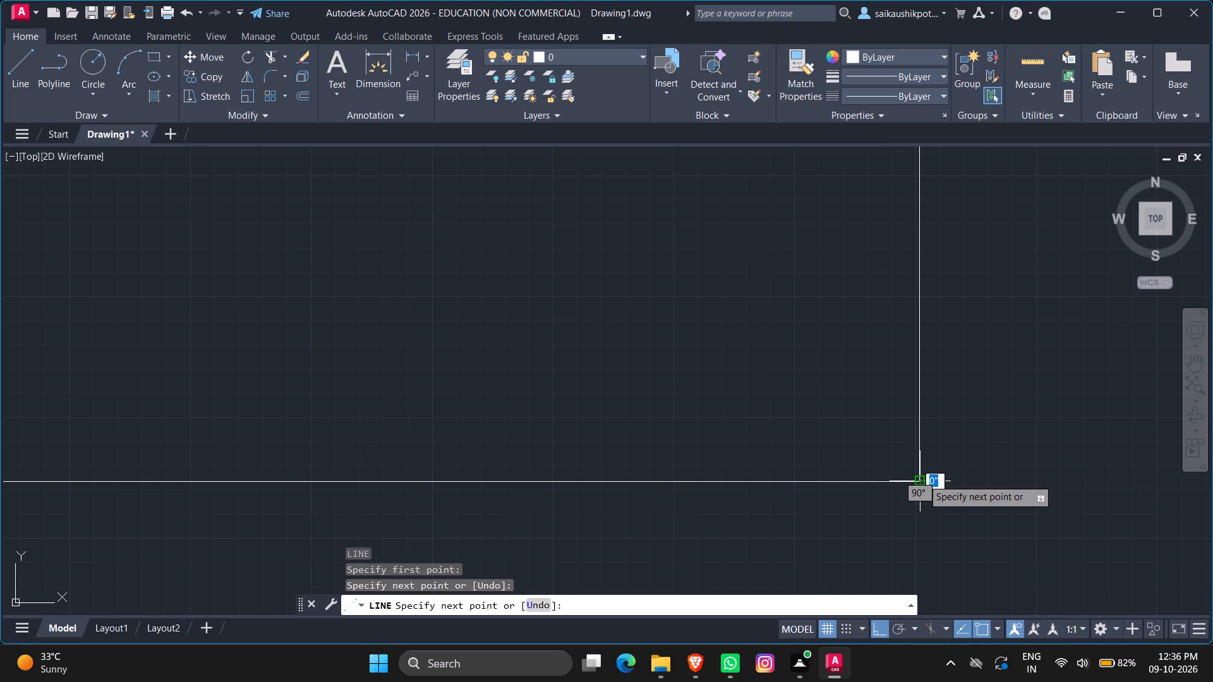
pyautogui.press('Escape')
pyautogui.press('Escape')
pyautogui.scroll(-2, 895, 532)
pyautogui.scroll(-1, 890, 450)
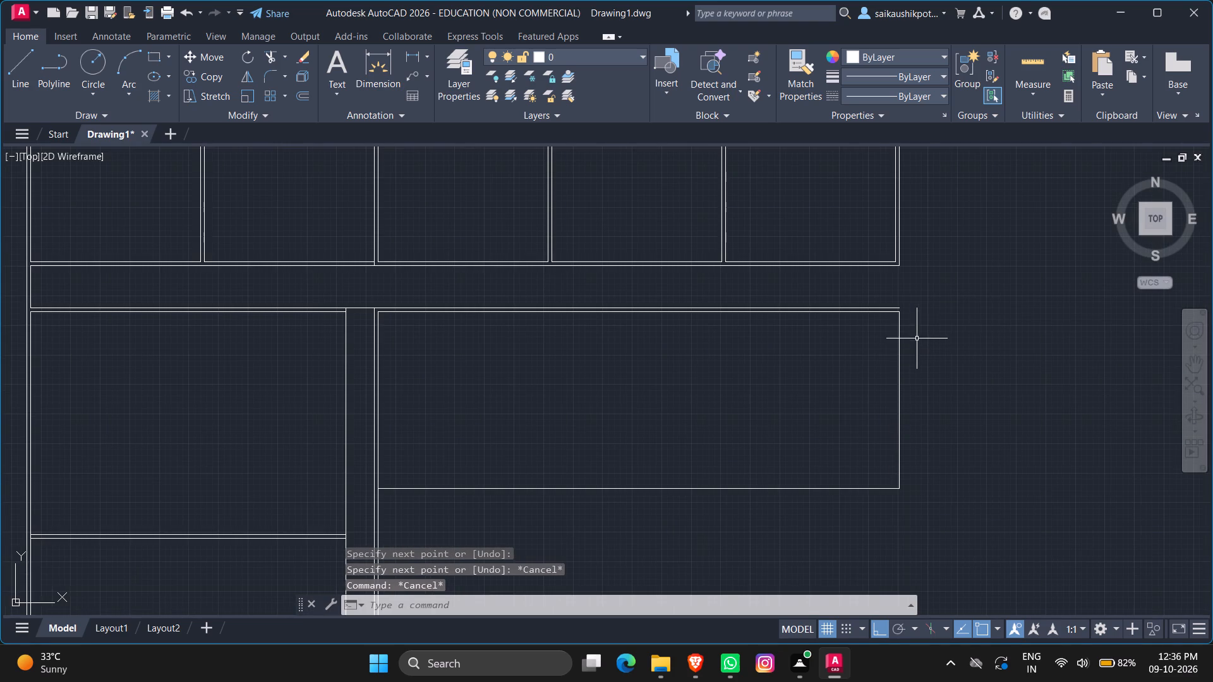
pyautogui.scroll(1, 914, 314)
pyautogui.scroll(1, 887, 232)
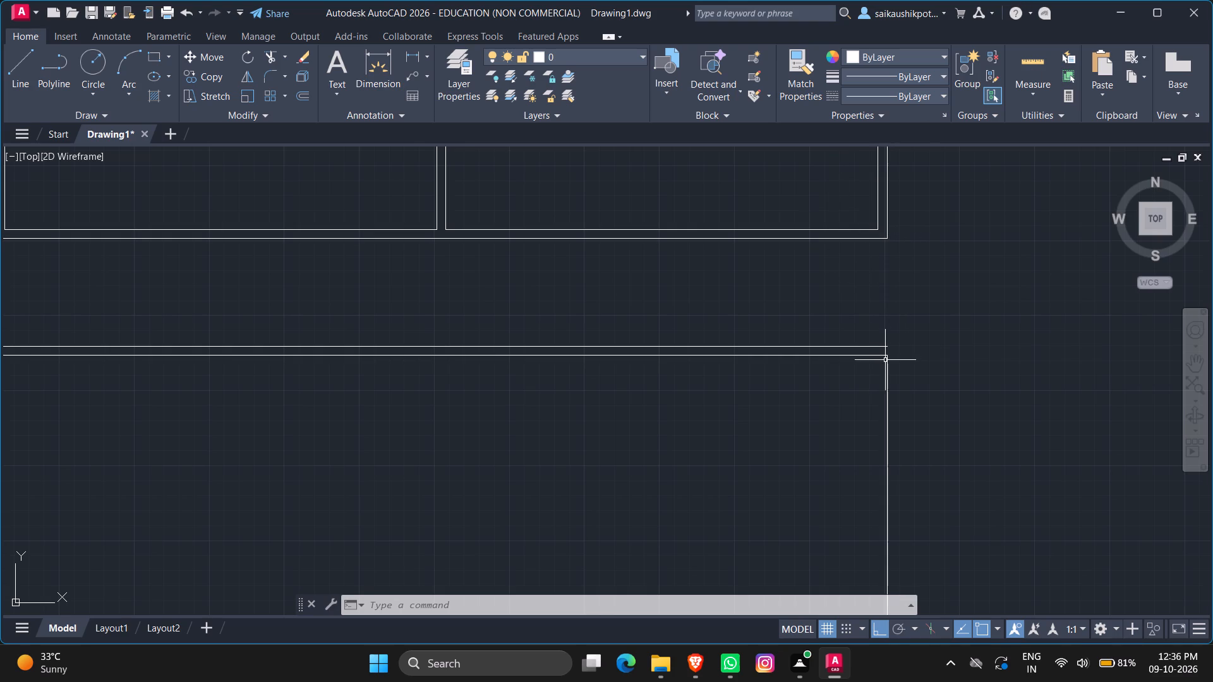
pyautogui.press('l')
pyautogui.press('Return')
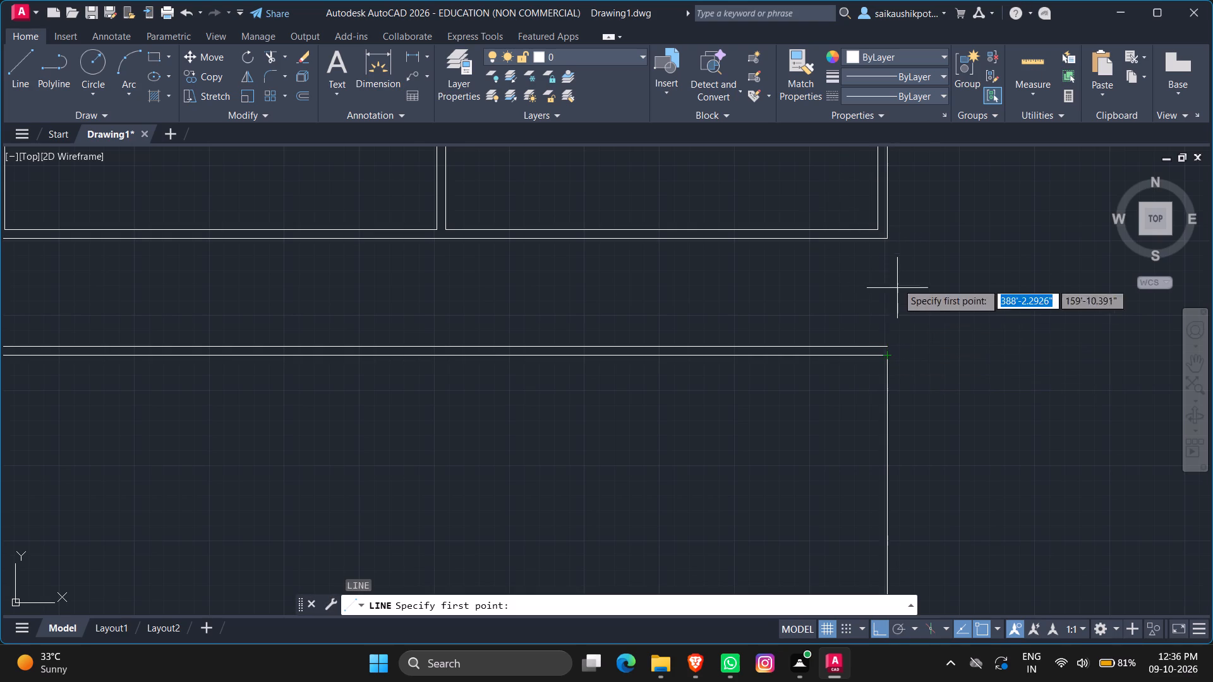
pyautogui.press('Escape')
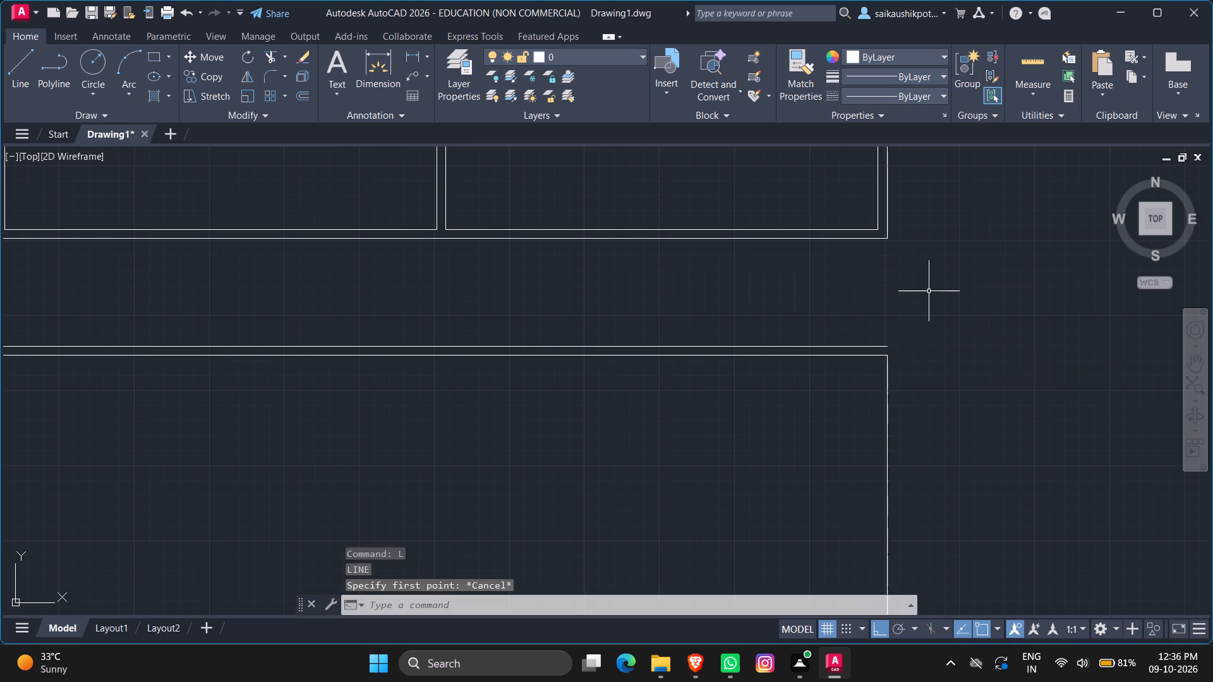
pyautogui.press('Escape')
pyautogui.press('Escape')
# Offset the 25' deep space's right vertical line inward by 6".
pyautogui.press('o')
pyautogui.press('Return')
pyautogui.write('6"')
pyautogui.press('Return')
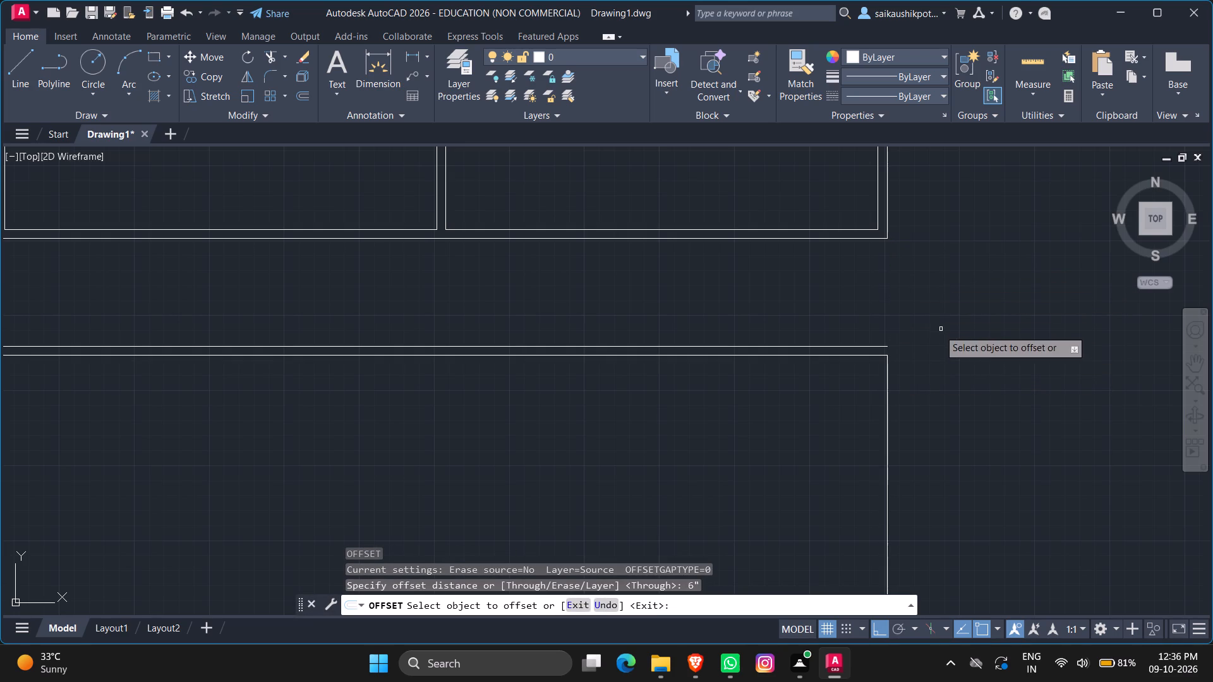
pyautogui.scroll(-2, 907, 290)
pyautogui.scroll(1, 891, 373)
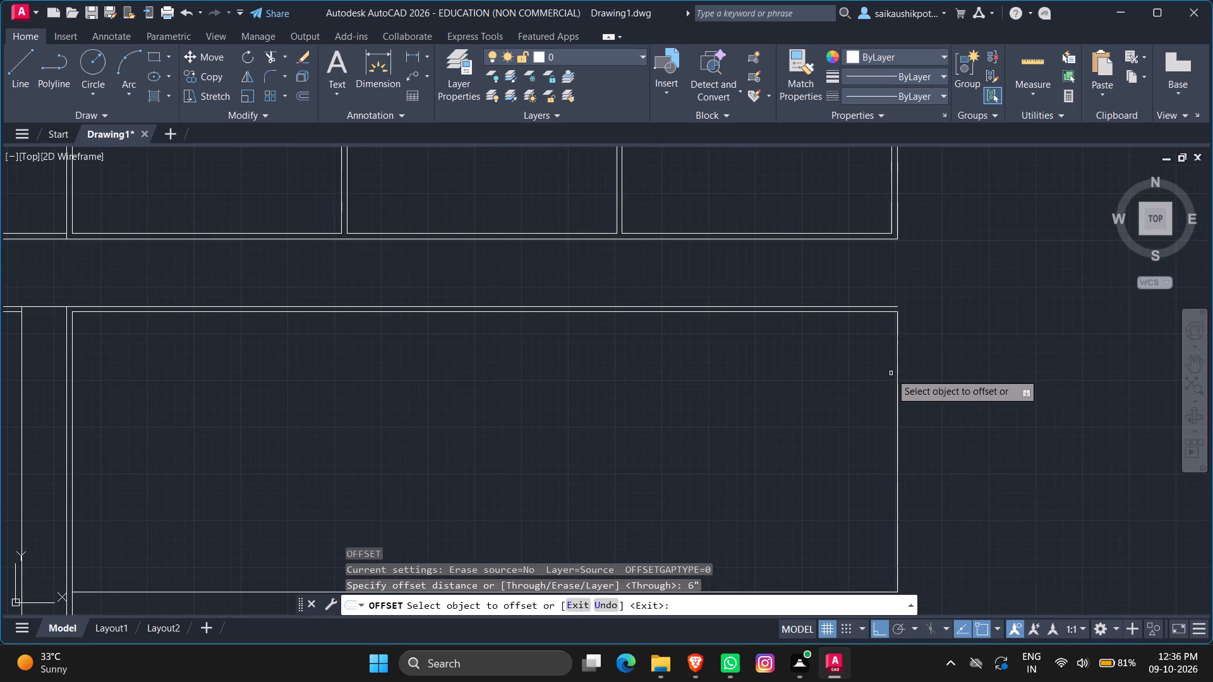
pyautogui.click(896, 382)
pyautogui.click(866, 382)
pyautogui.press('Escape')
pyautogui.press('Escape')
pyautogui.press('Escape')
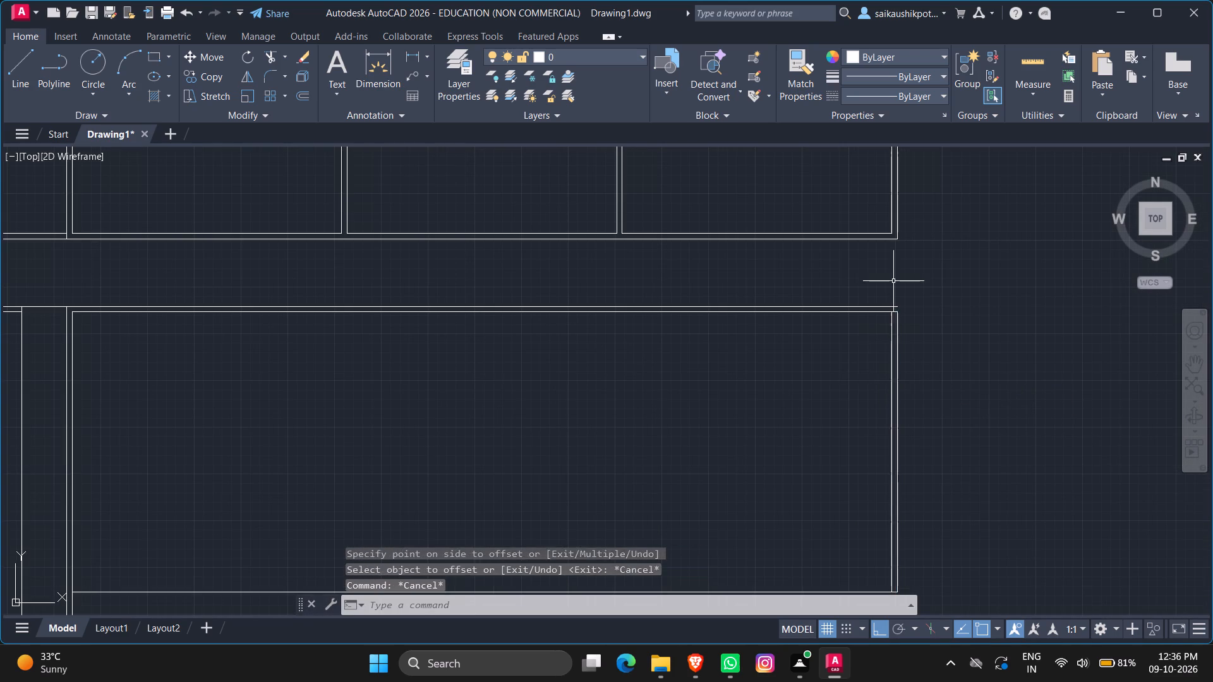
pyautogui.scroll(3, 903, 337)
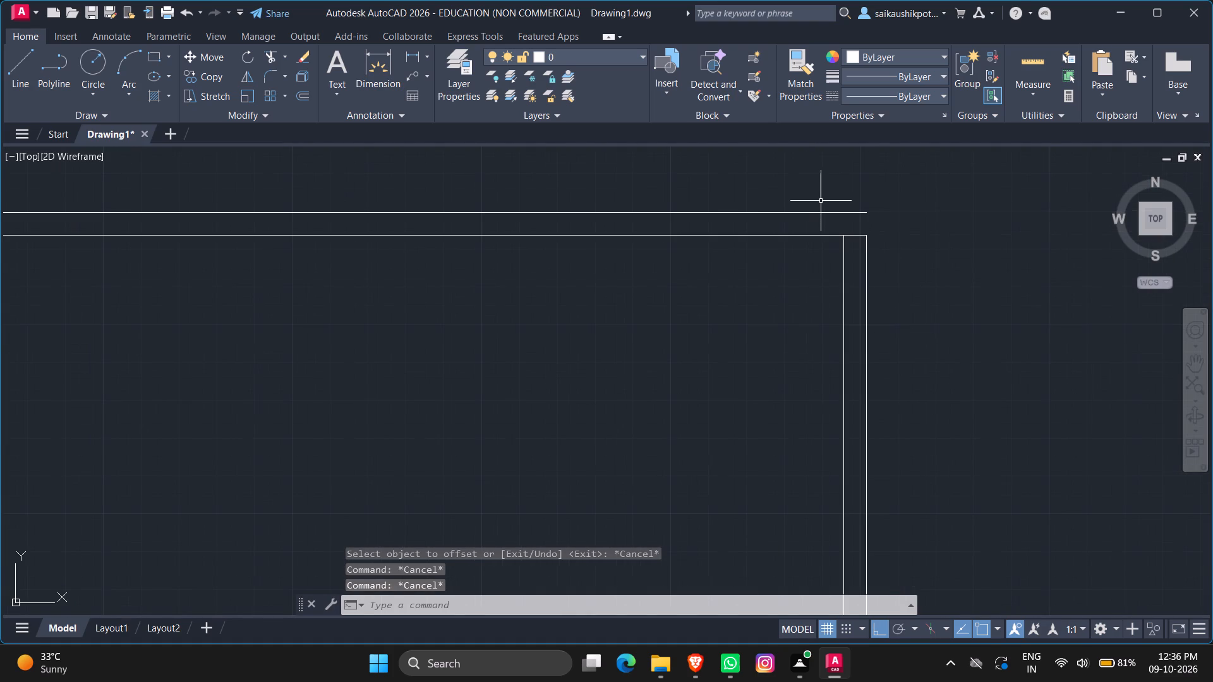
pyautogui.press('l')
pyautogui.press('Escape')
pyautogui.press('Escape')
# Stretch the upper end of the right wall's inner line up to the passage wall's upper line.
pyautogui.scroll(-2, 845, 182)
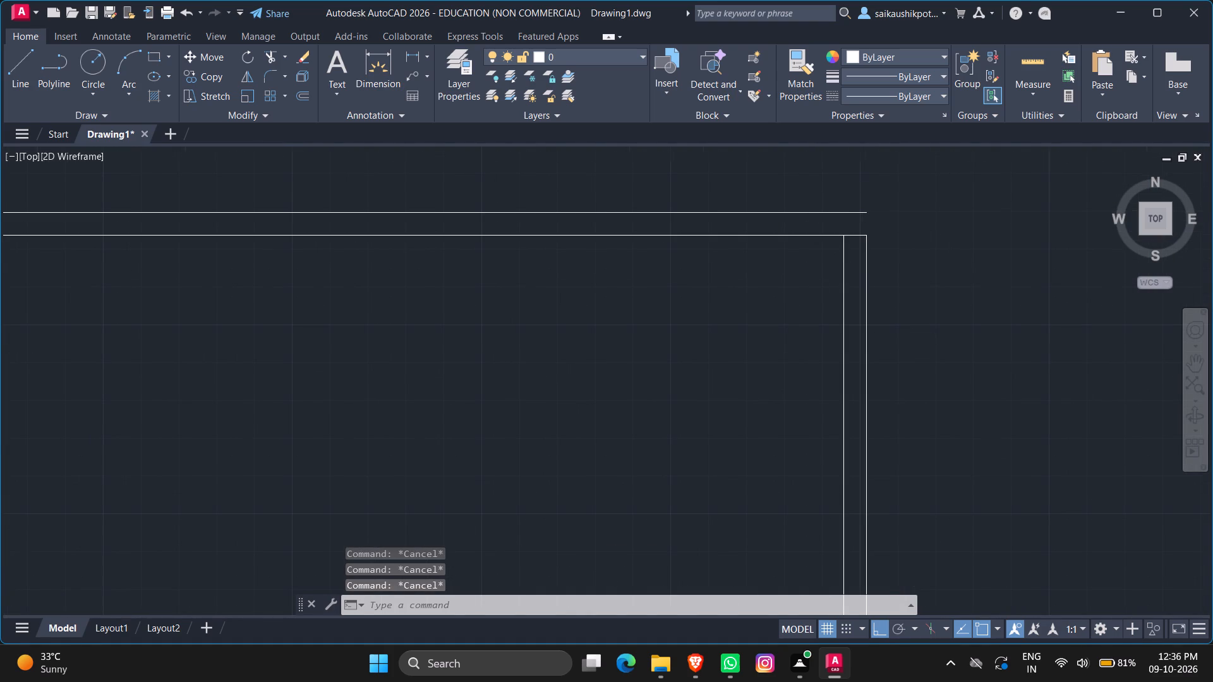
pyautogui.scroll(-2, 859, 228)
pyautogui.scroll(7, 848, 201)
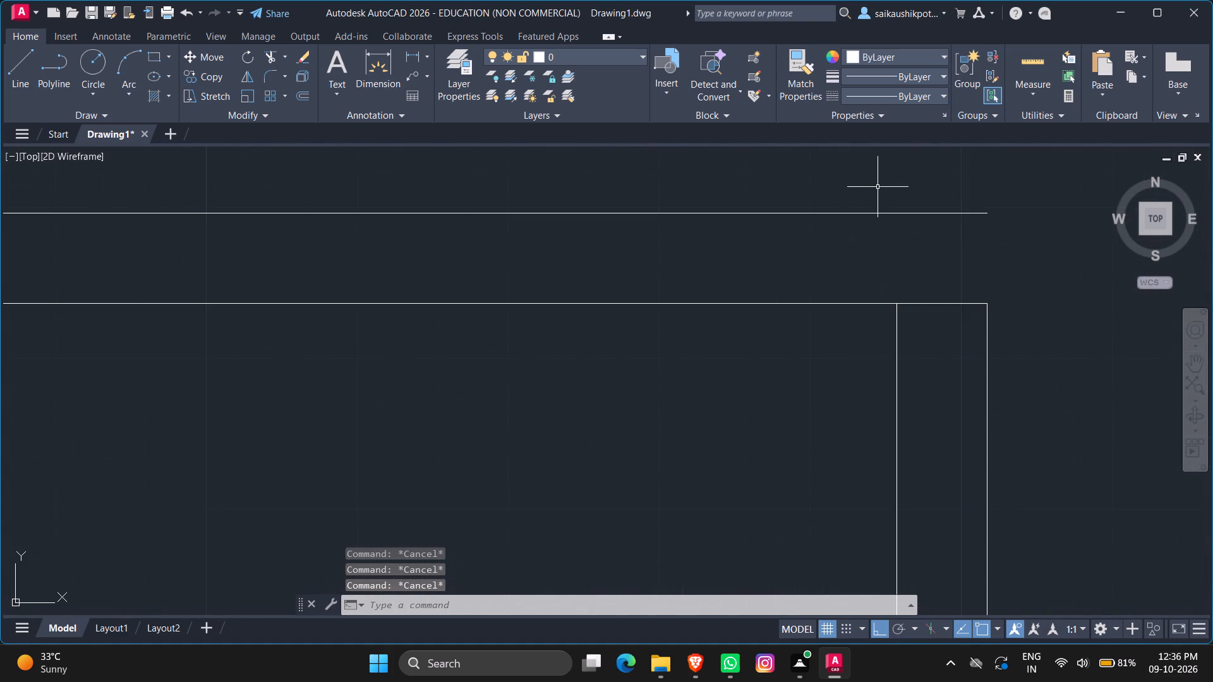
pyautogui.scroll(-6, 902, 221)
pyautogui.scroll(4, 896, 210)
pyautogui.scroll(-3, 922, 532)
pyautogui.scroll(1, 946, 538)
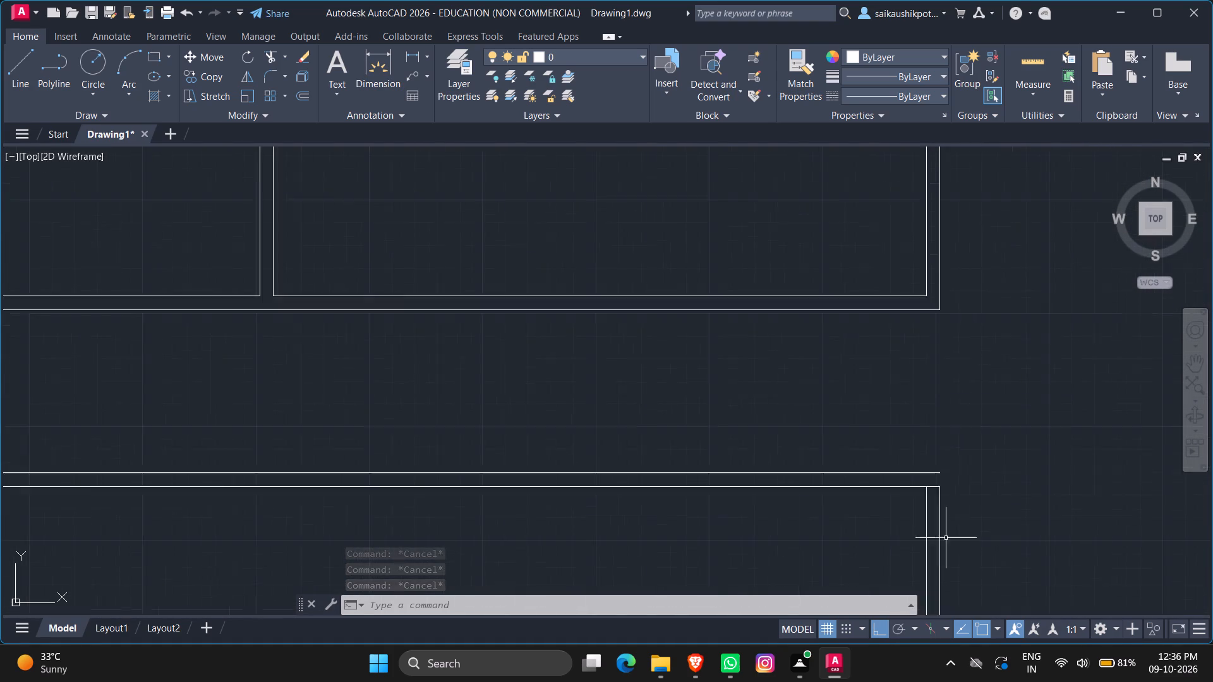
pyautogui.scroll(4, 946, 538)
pyautogui.click(917, 368)
pyautogui.click(882, 365)
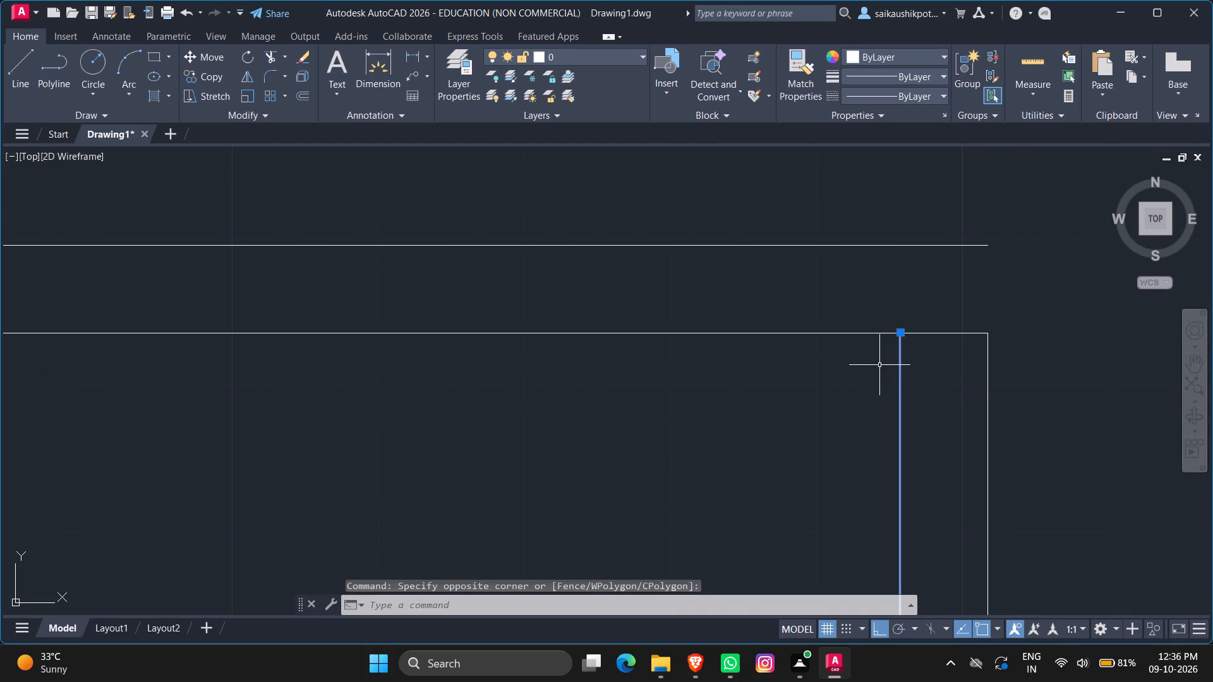
pyautogui.click(903, 333)
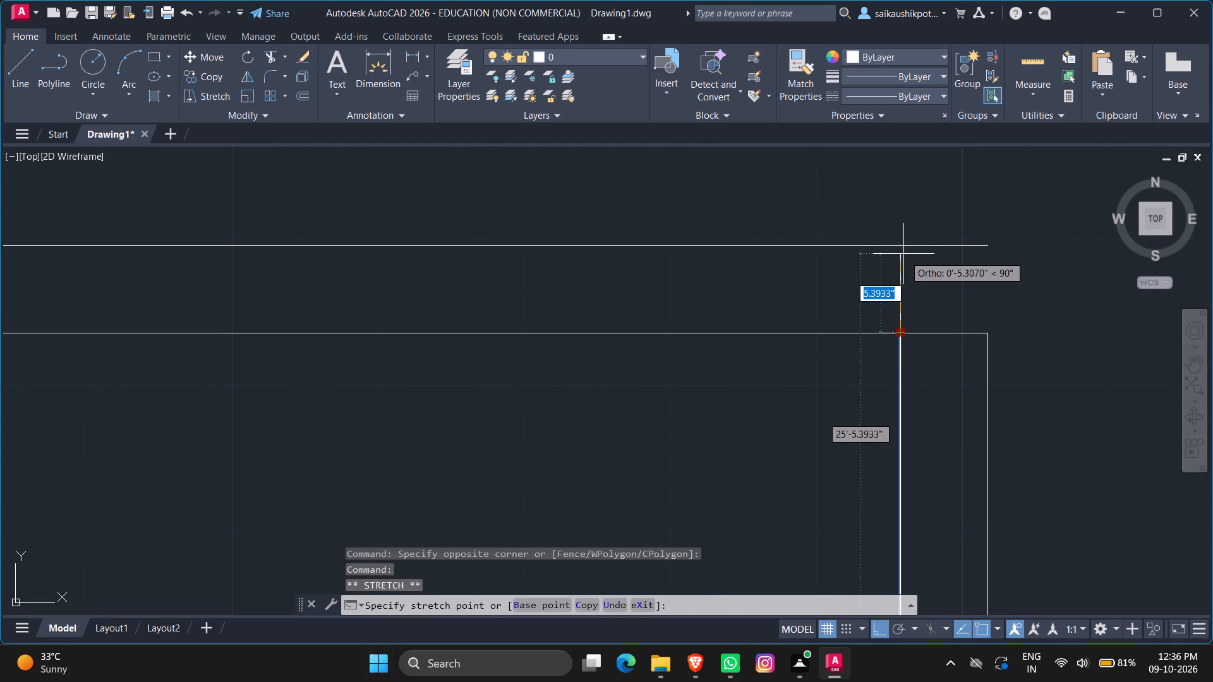
pyautogui.click(901, 242)
pyautogui.press('Escape')
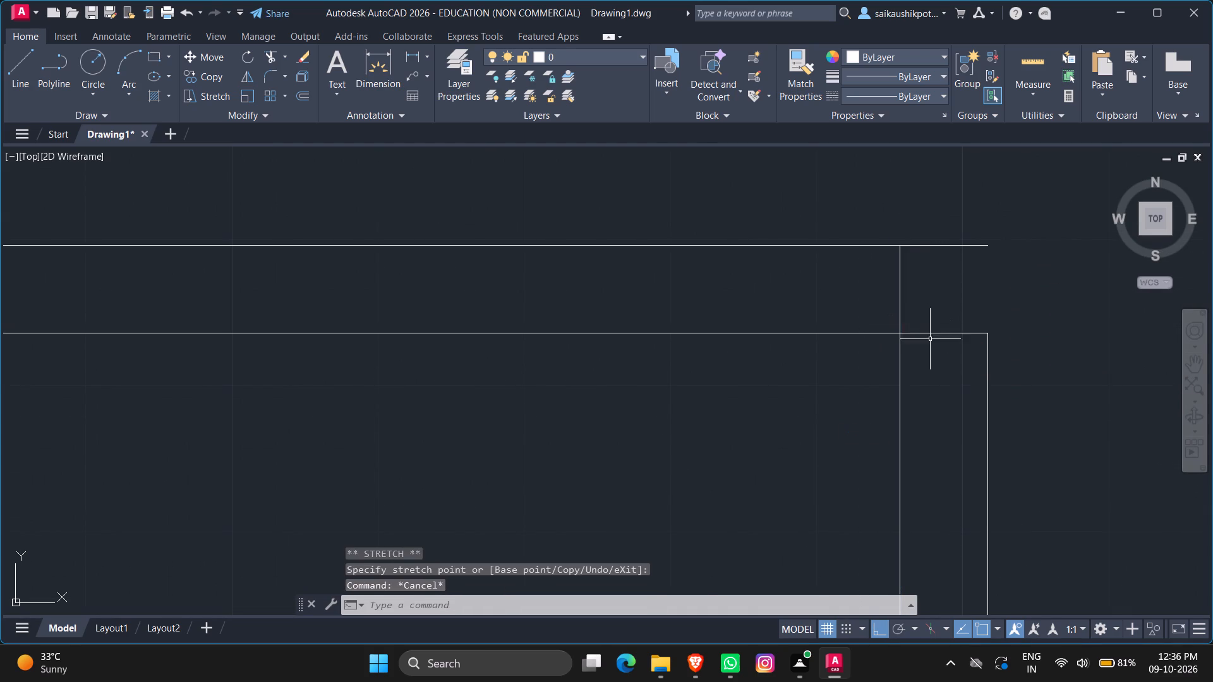
# Stretch the upper end of the right wall's outer line up to the free end of the passage wall's upper line.
pyautogui.click(988, 375)
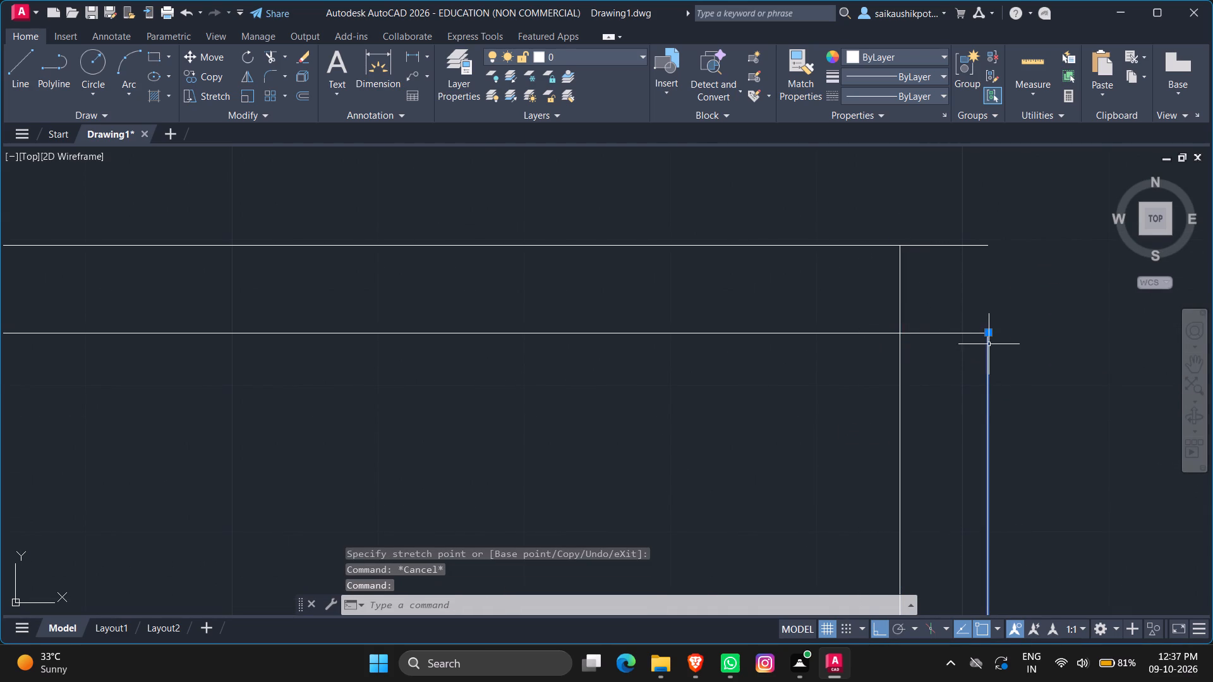
pyautogui.click(987, 333)
pyautogui.click(989, 247)
pyautogui.press('Escape')
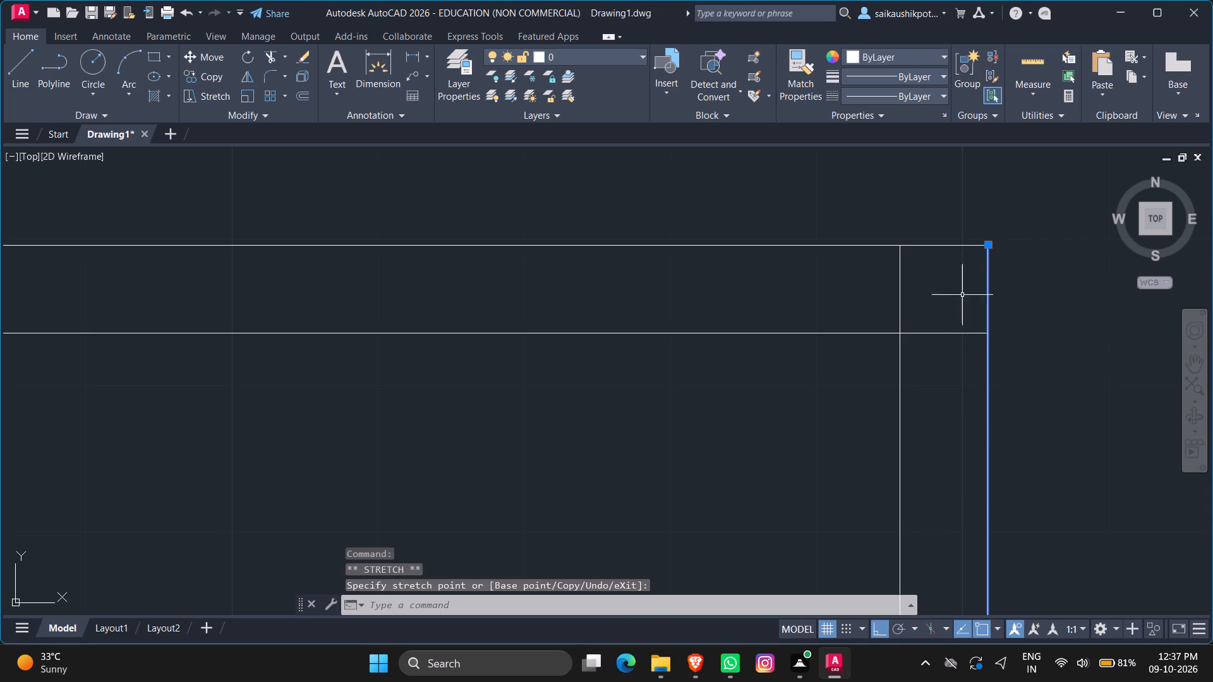
pyautogui.press('Escape')
pyautogui.press('Escape')
pyautogui.press('Escape')
# Trim the overlapping inner line ends at the upper right wall corner of the 25' deep space.
pyautogui.write('TR')
pyautogui.press('Return')
pyautogui.press('Return')
pyautogui.moveTo(878, 287); pyautogui.dragTo(924, 314)
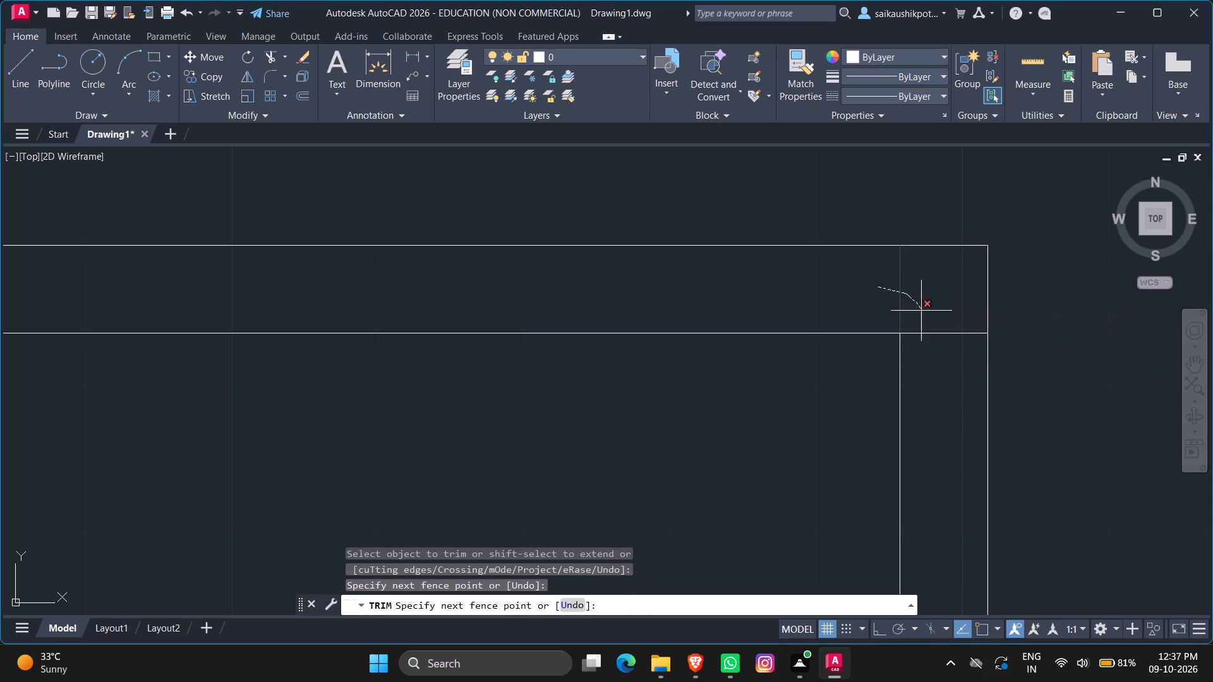
pyautogui.moveTo(924, 314); pyautogui.dragTo(918, 376)
pyautogui.scroll(-7, 910, 305)
pyautogui.press('Escape')
# Offset the 25' deep space's bottom line inward by 6".
pyautogui.scroll(1, 908, 551)
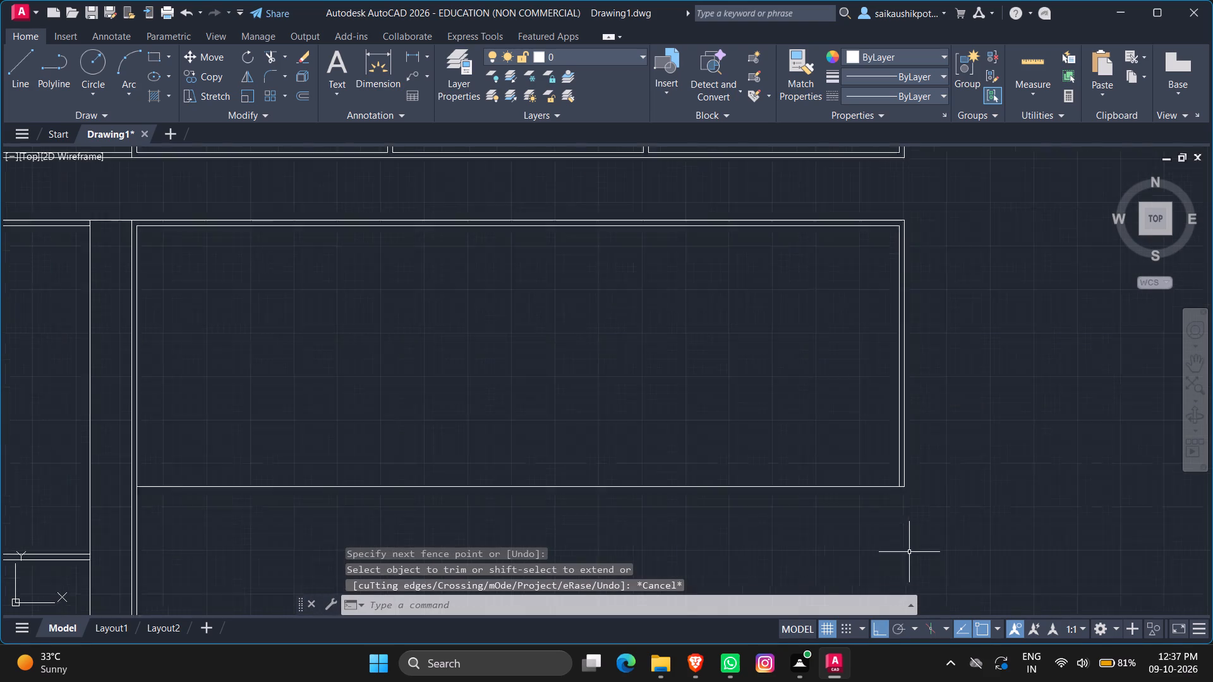
pyautogui.scroll(2, 909, 552)
pyautogui.scroll(-3, 909, 552)
pyautogui.scroll(-1, 857, 405)
pyautogui.scroll(2, 828, 483)
pyautogui.press('Escape')
pyautogui.press('Escape')
pyautogui.press('Escape')
pyautogui.press('o')
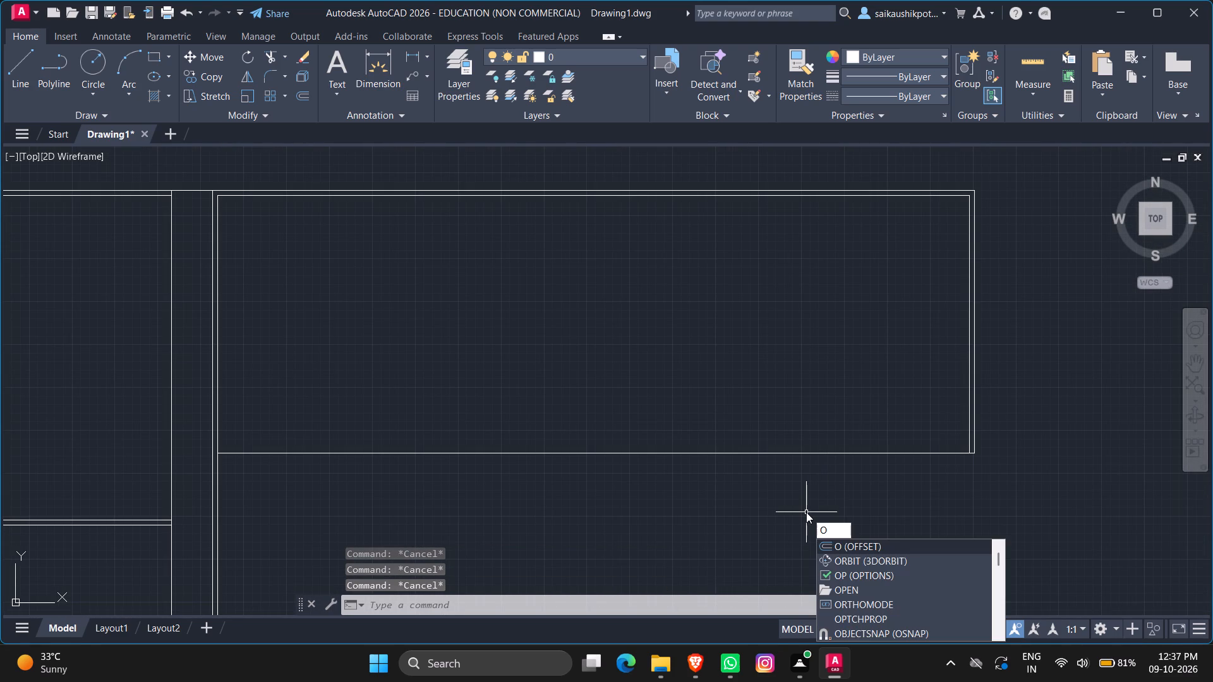
pyautogui.press('Return')
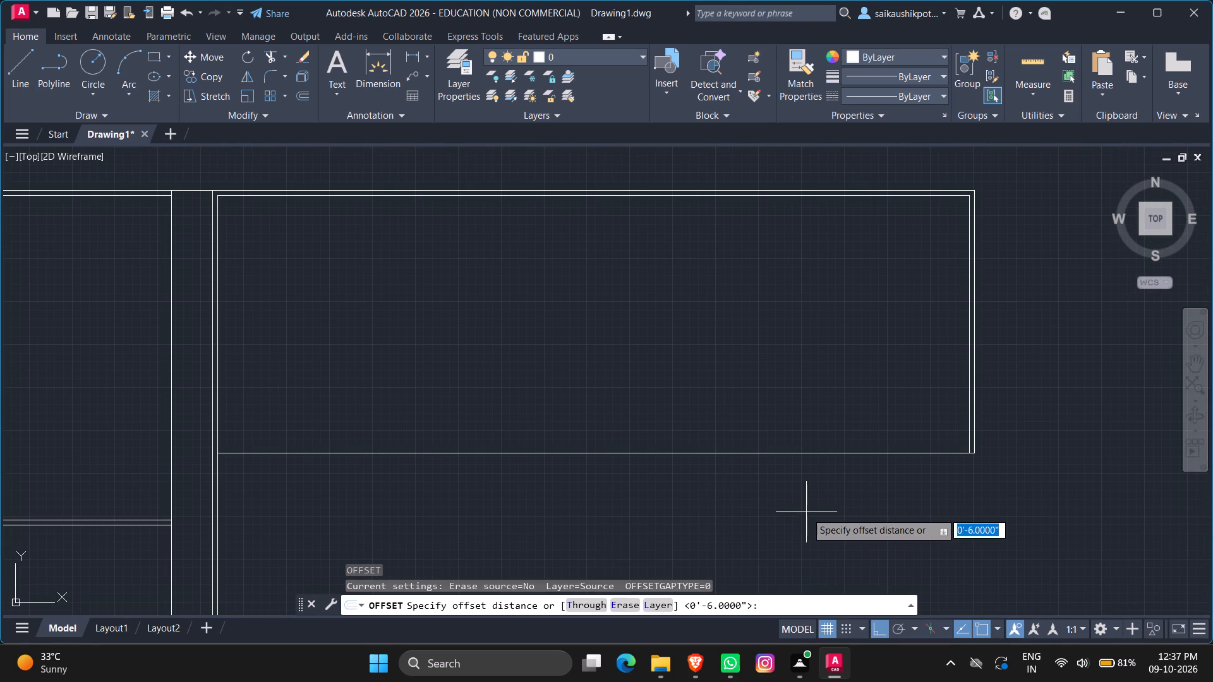
pyautogui.press('6')
pyautogui.hotkey('shift', '"')
pyautogui.press('Return')
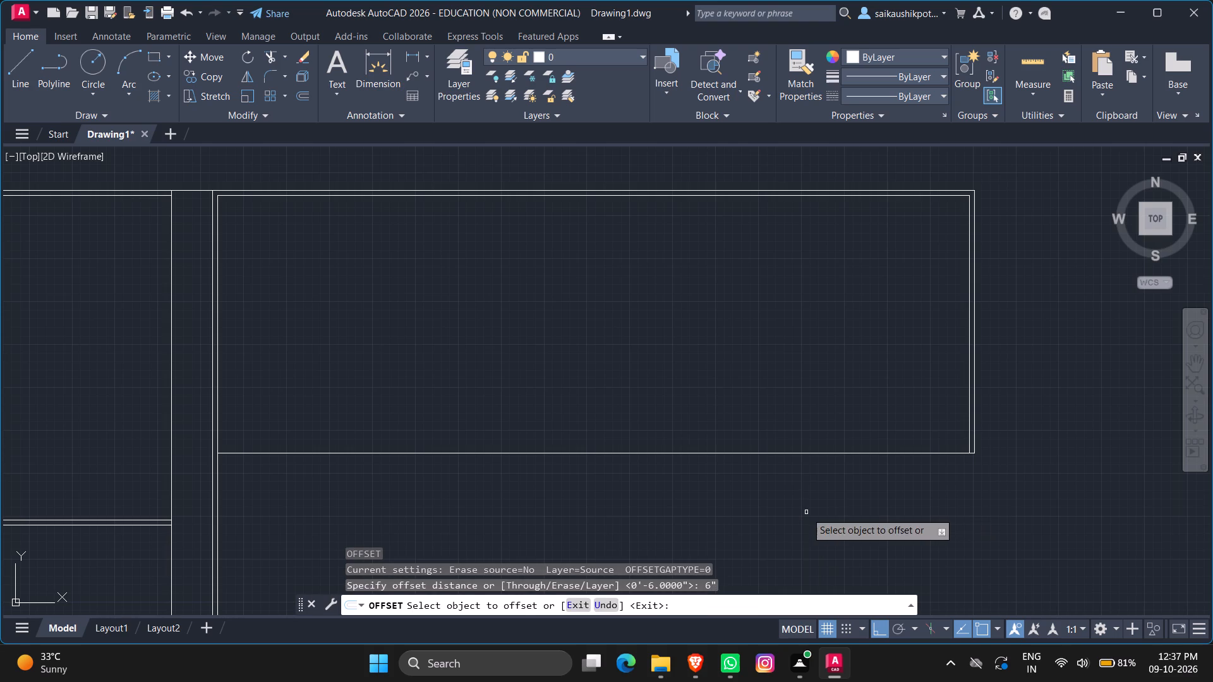
pyautogui.click(796, 452)
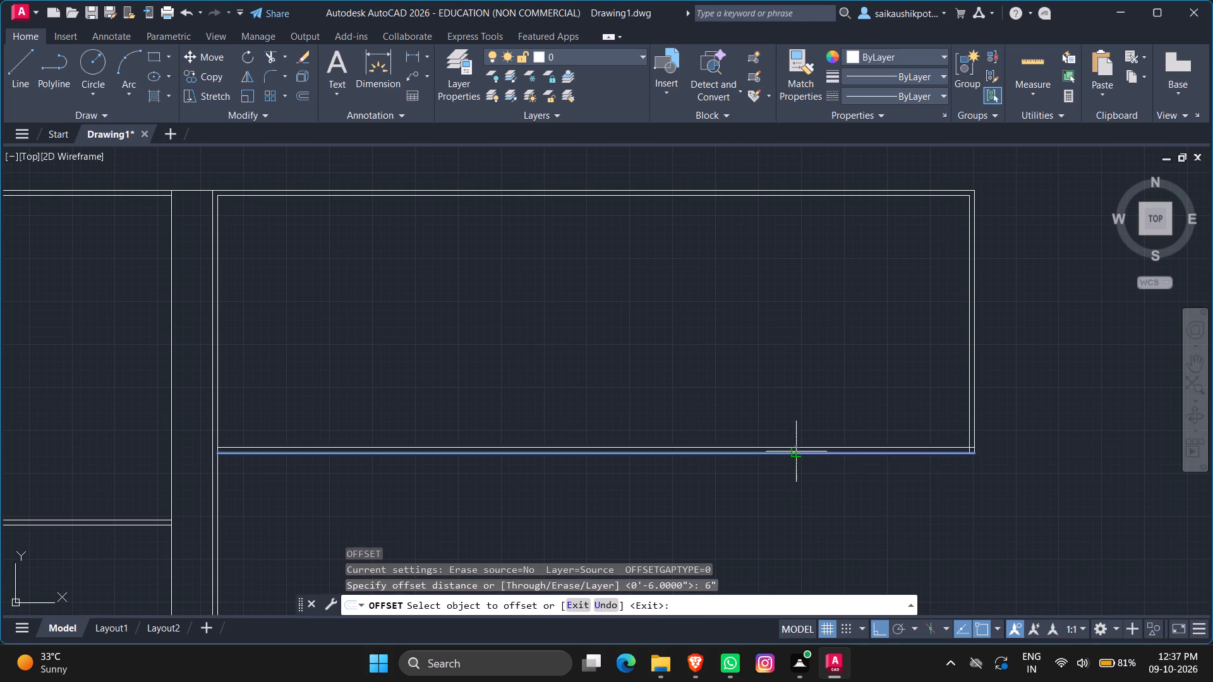
pyautogui.click(795, 395)
pyautogui.press('Escape')
pyautogui.press('Escape')
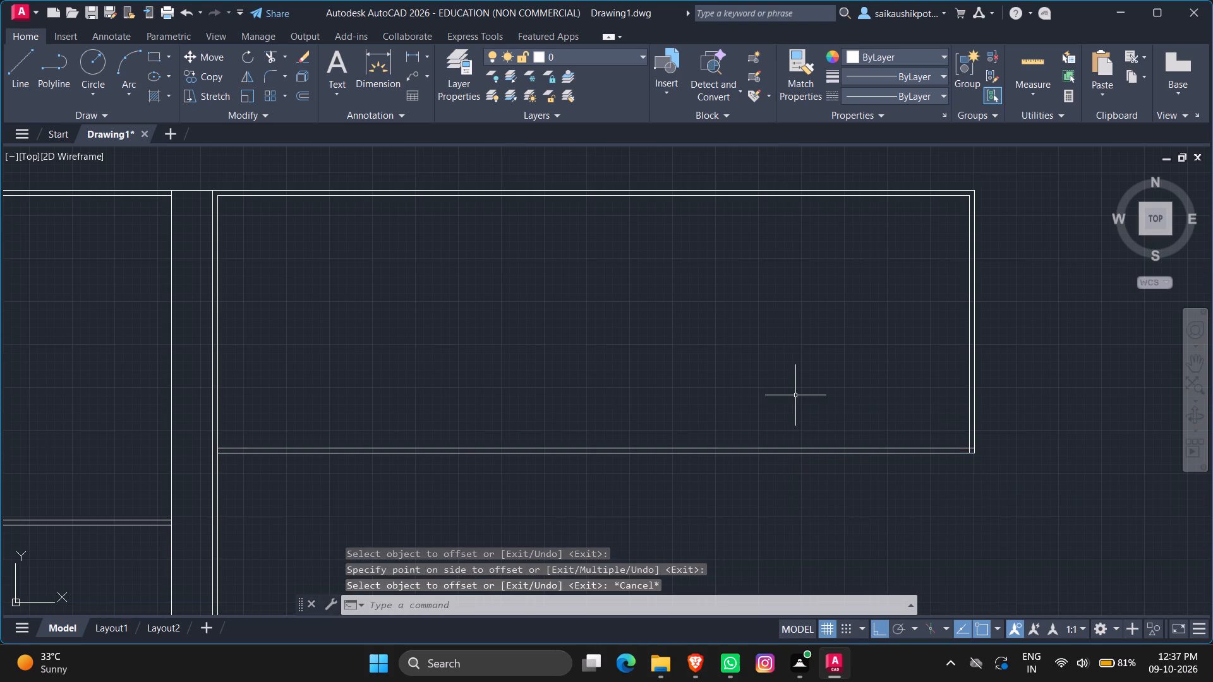
# Trim the overlapping line segments where the 25' deep space's bottom wall meets its left and right walls.
pyautogui.write('TR')
pyautogui.press('Return')
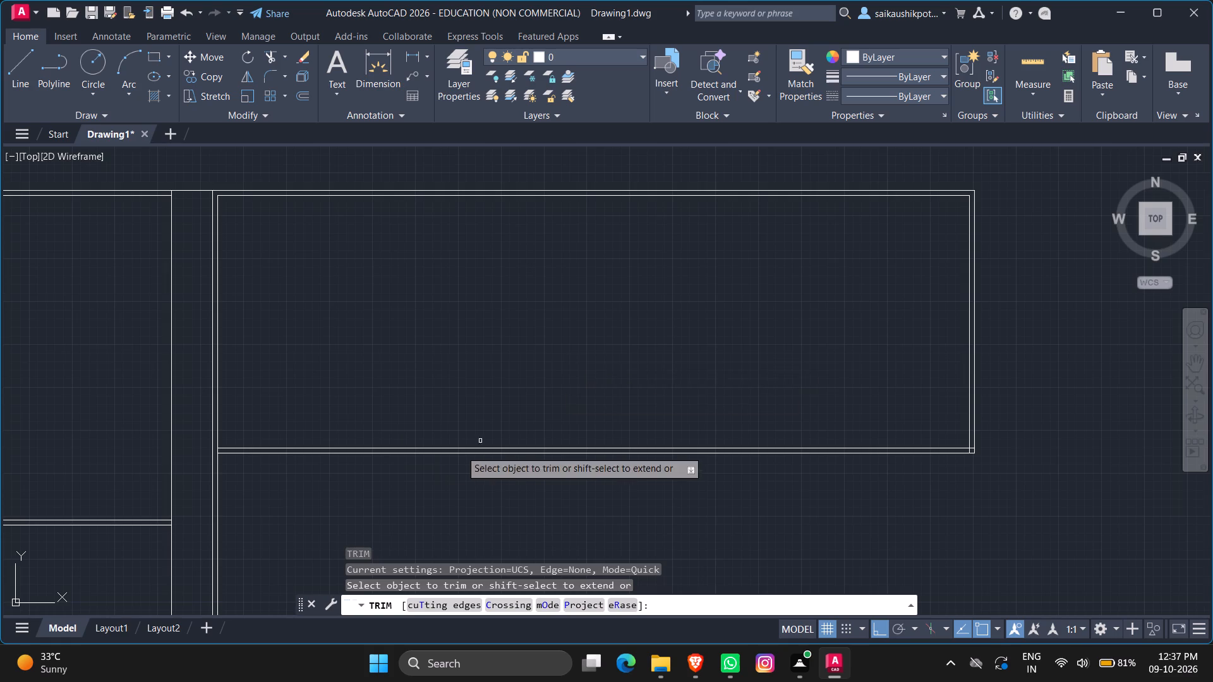
pyautogui.scroll(-3, 581, 429)
pyautogui.scroll(6, 528, 434)
pyautogui.scroll(2, 461, 429)
pyautogui.moveTo(516, 429); pyautogui.dragTo(485, 429)
pyautogui.scroll(-7, 484, 429)
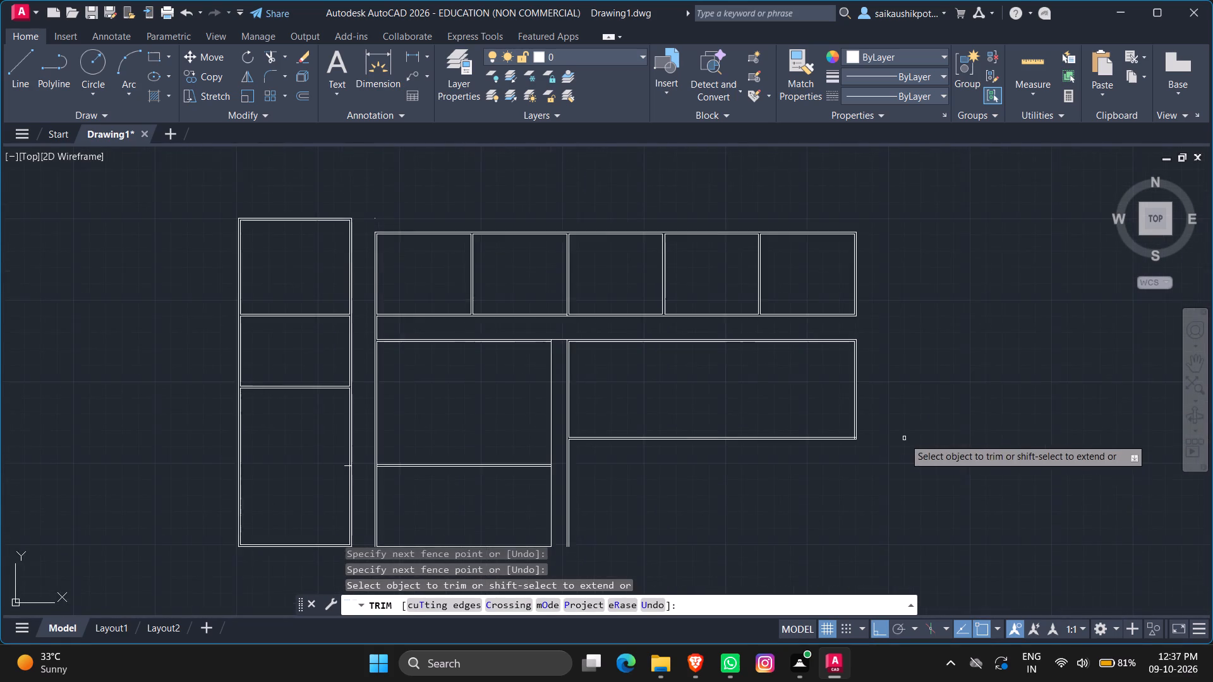
pyautogui.scroll(7, 889, 436)
pyautogui.scroll(2, 834, 421)
pyautogui.moveTo(876, 307); pyautogui.dragTo(864, 400)
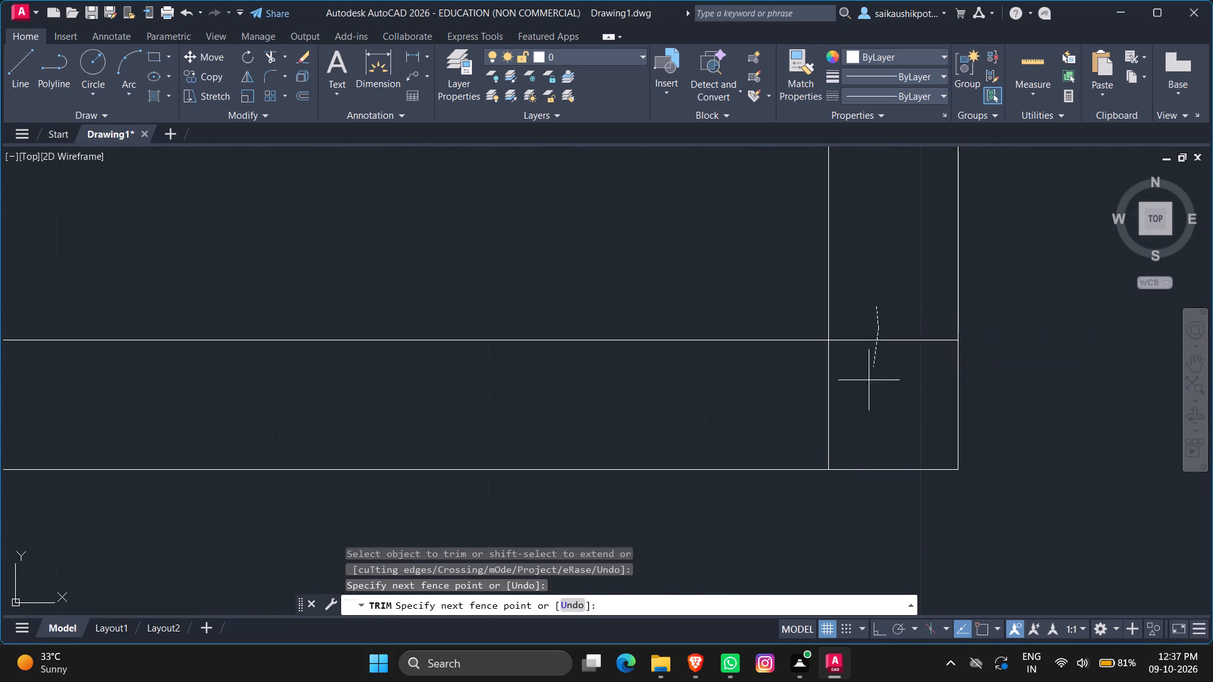
pyautogui.moveTo(864, 400); pyautogui.dragTo(804, 423)
pyautogui.scroll(-8, 811, 428)
pyautogui.scroll(-1, 695, 453)
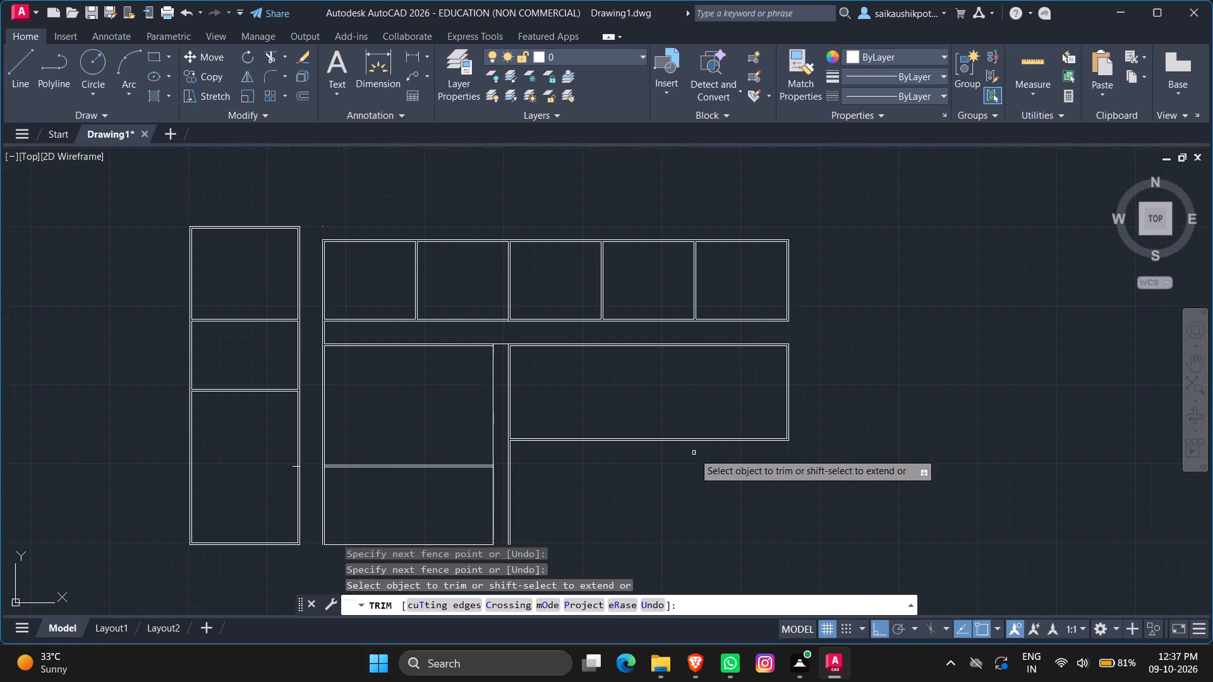
pyautogui.press('Escape')
pyautogui.press('Escape')
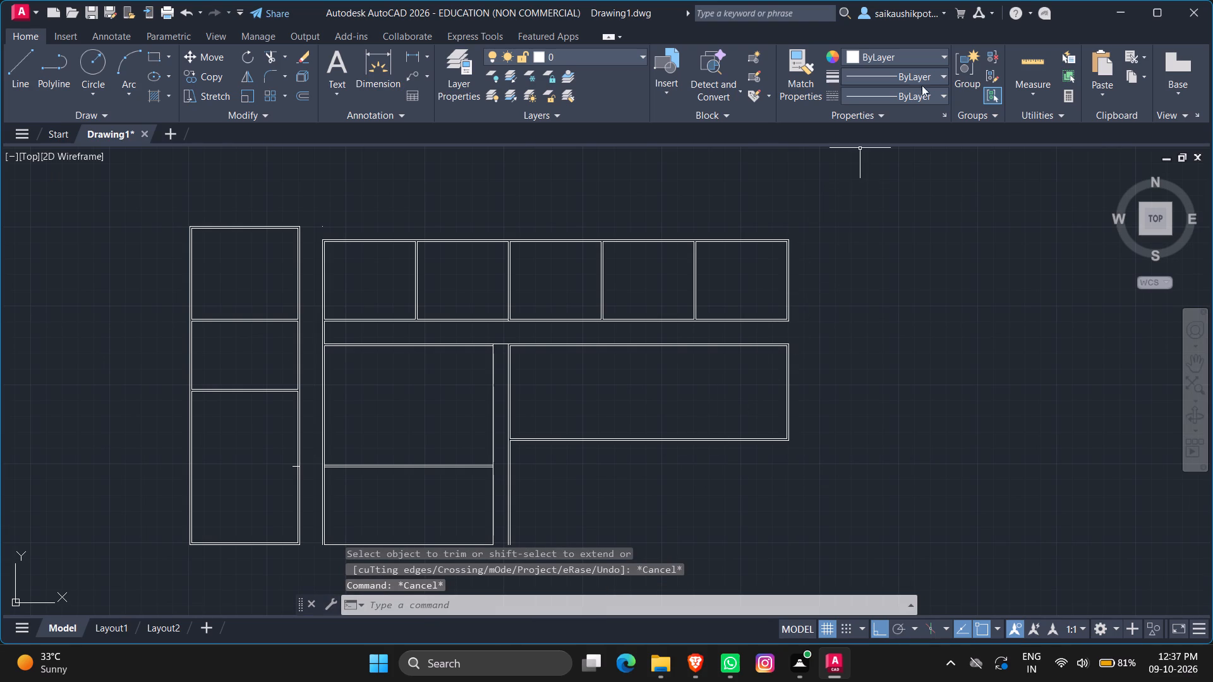
# Measure the inside width and depth of the space enclosed beyond the 4' gap.
pyautogui.click(1024, 63)
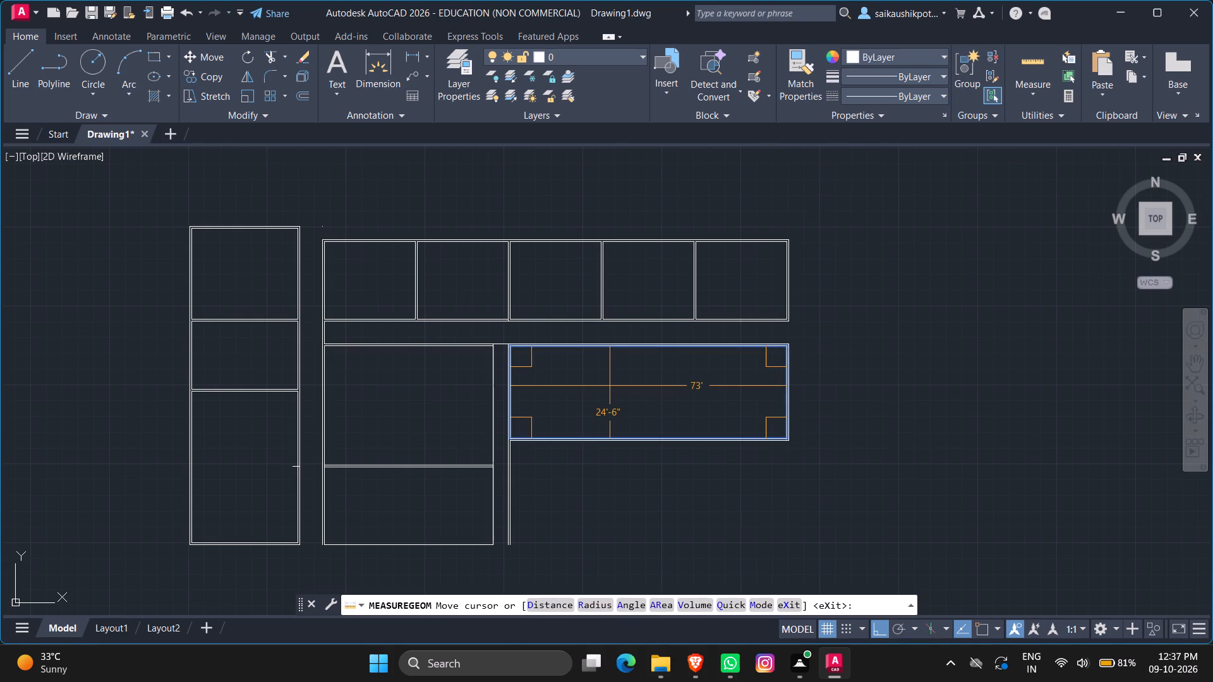
pyautogui.press('Escape')
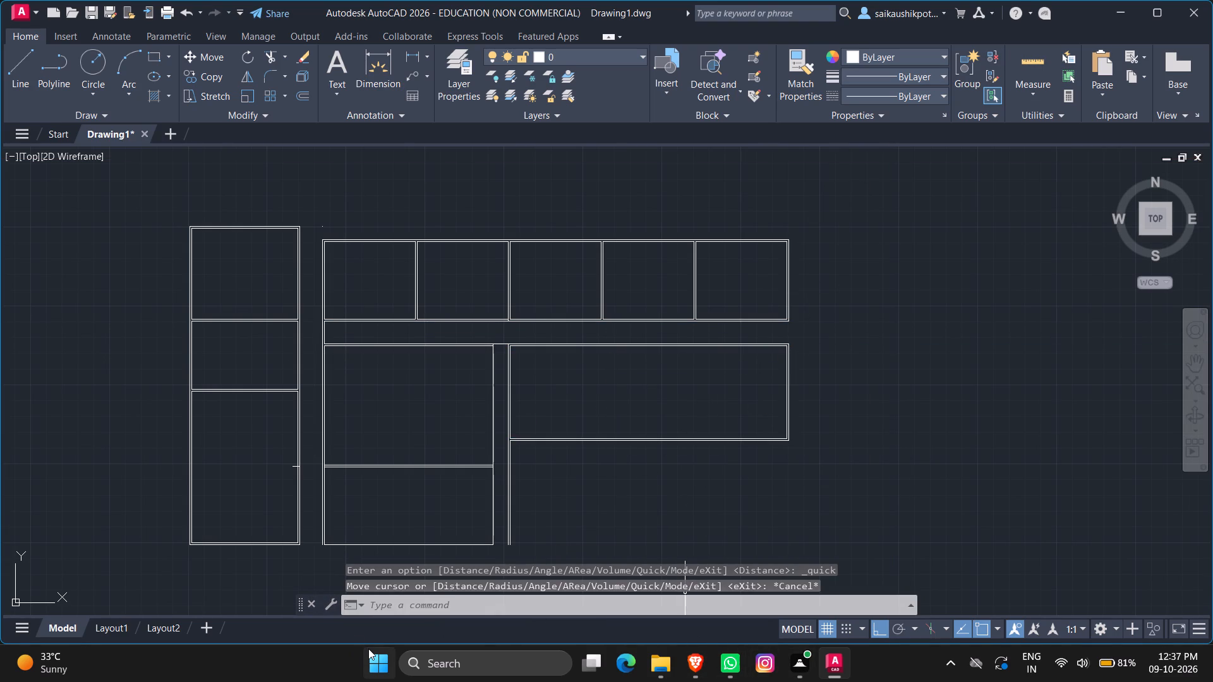
# Switch to Calculator, divide 73 by 3, and return to the drawing.
pyautogui.click(624, 250)
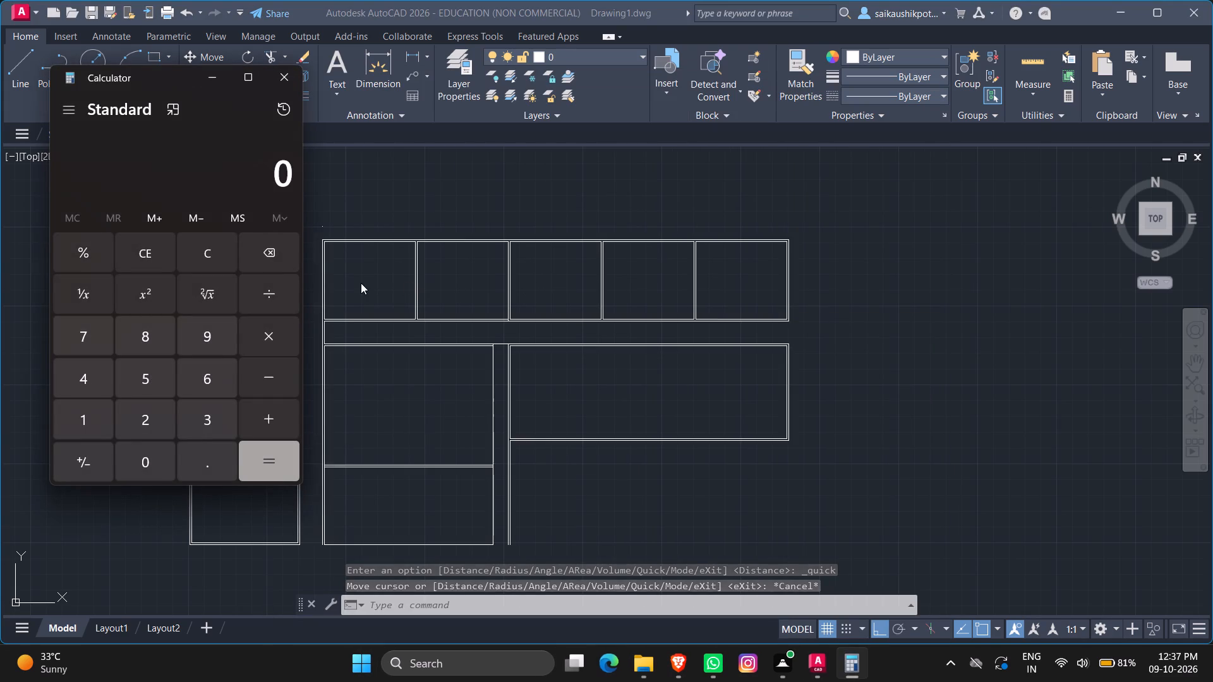
pyautogui.press('7')
pyautogui.write('3/3')
pyautogui.press('Return')
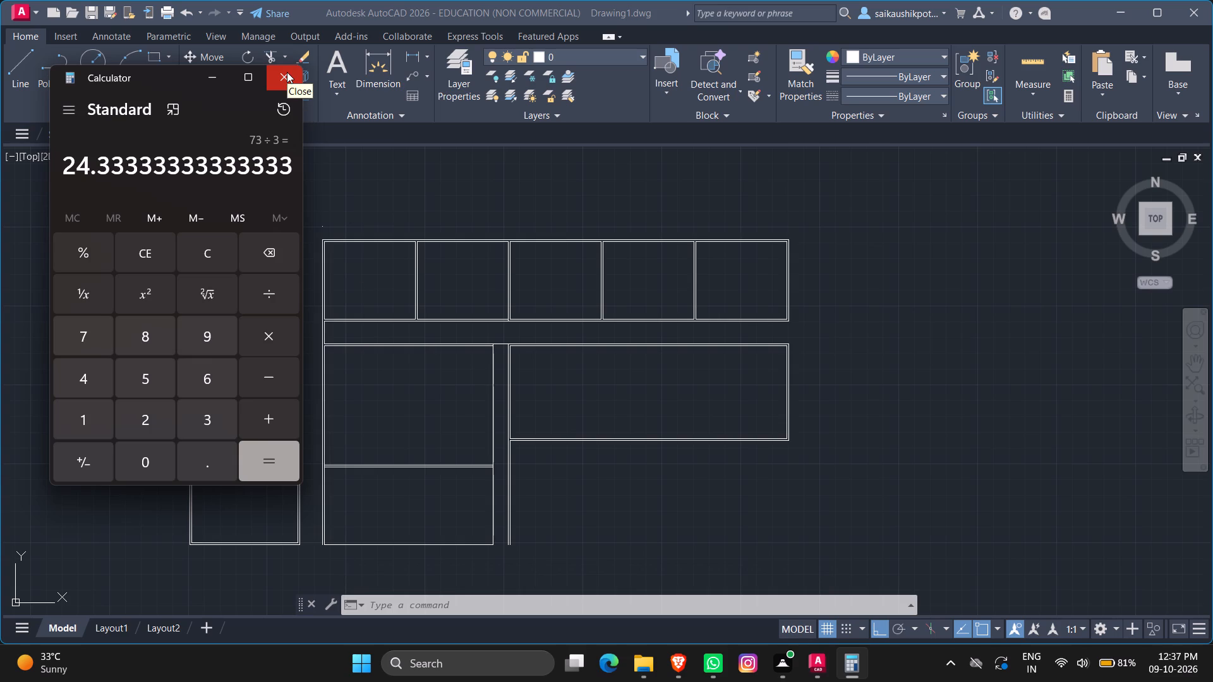
pyautogui.click(219, 81)
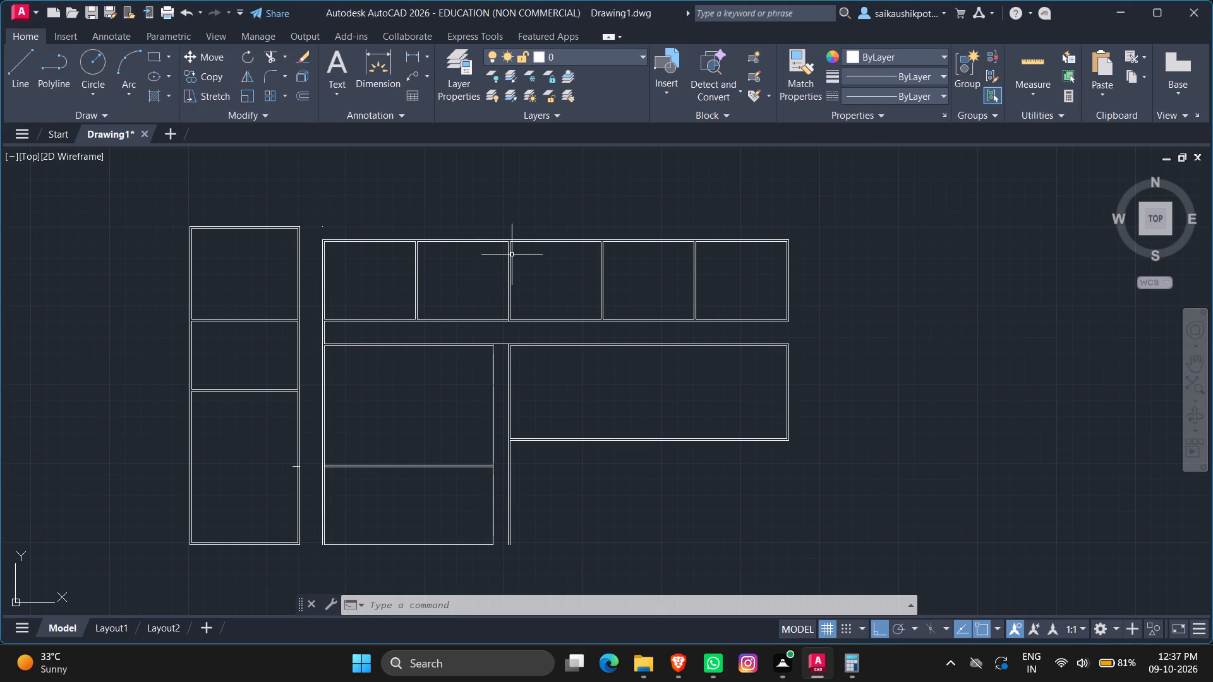
# Offset the inner line of the 25' deep space's left wall by 24.3' to the right to make the first divider line.
pyautogui.press('Escape')
pyautogui.press('Escape')
pyautogui.press('o')
pyautogui.press('Return')
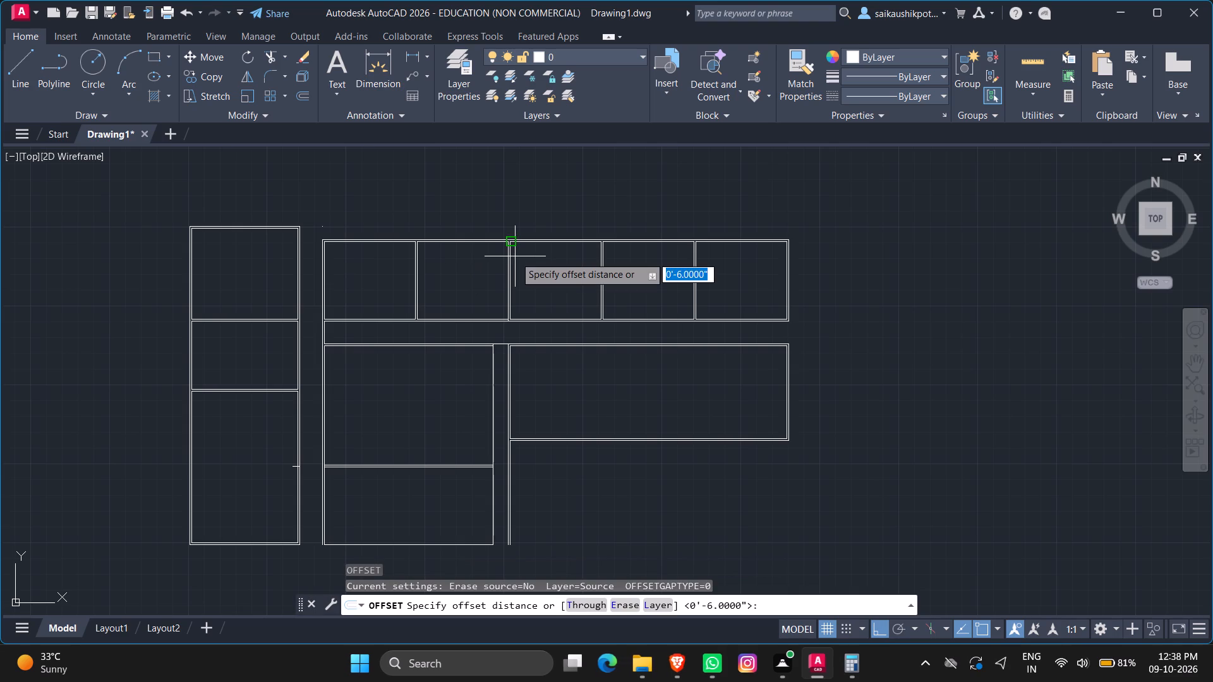
pyautogui.write('24')
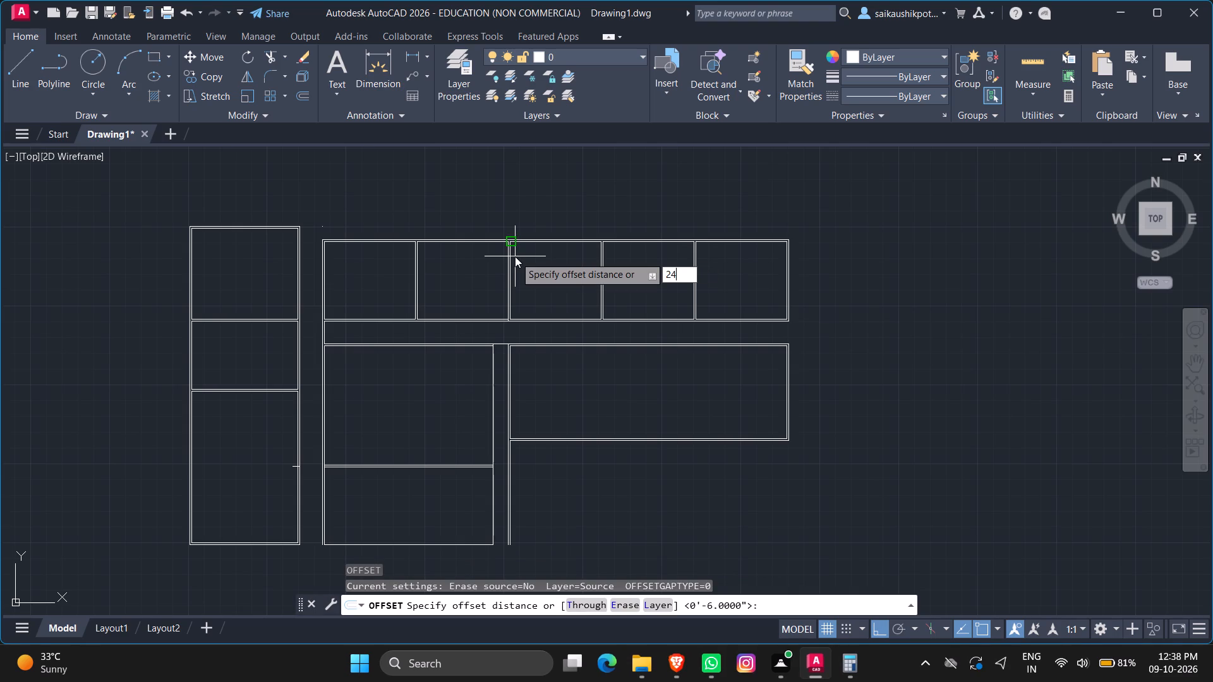
pyautogui.press("'")
pyautogui.press('BackSpace')
pyautogui.write('.3')
pyautogui.hotkey('shift', '"')
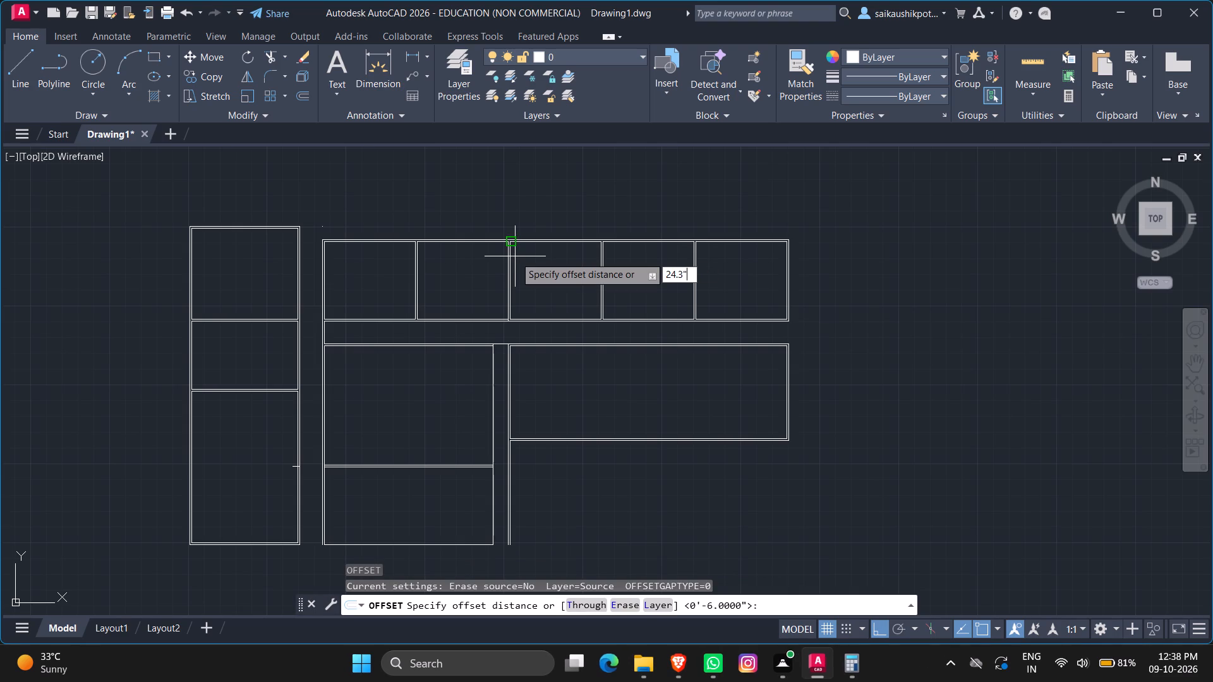
pyautogui.press('Return')
pyautogui.scroll(1, 527, 374)
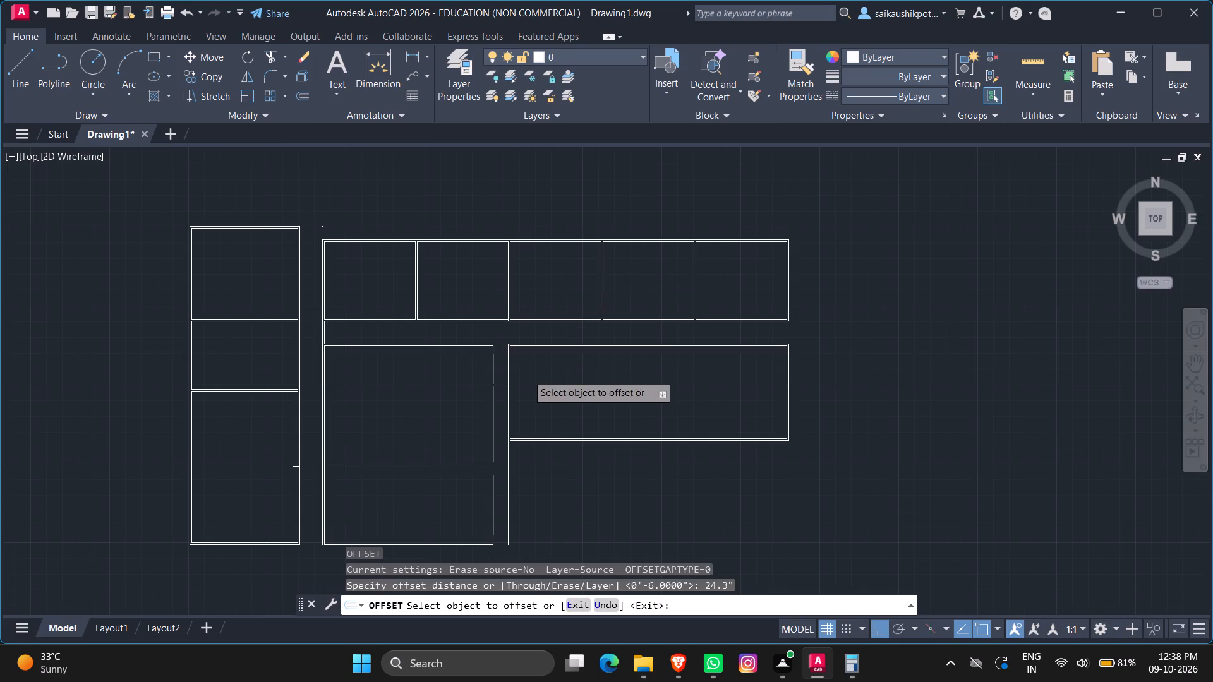
pyautogui.scroll(1, 527, 374)
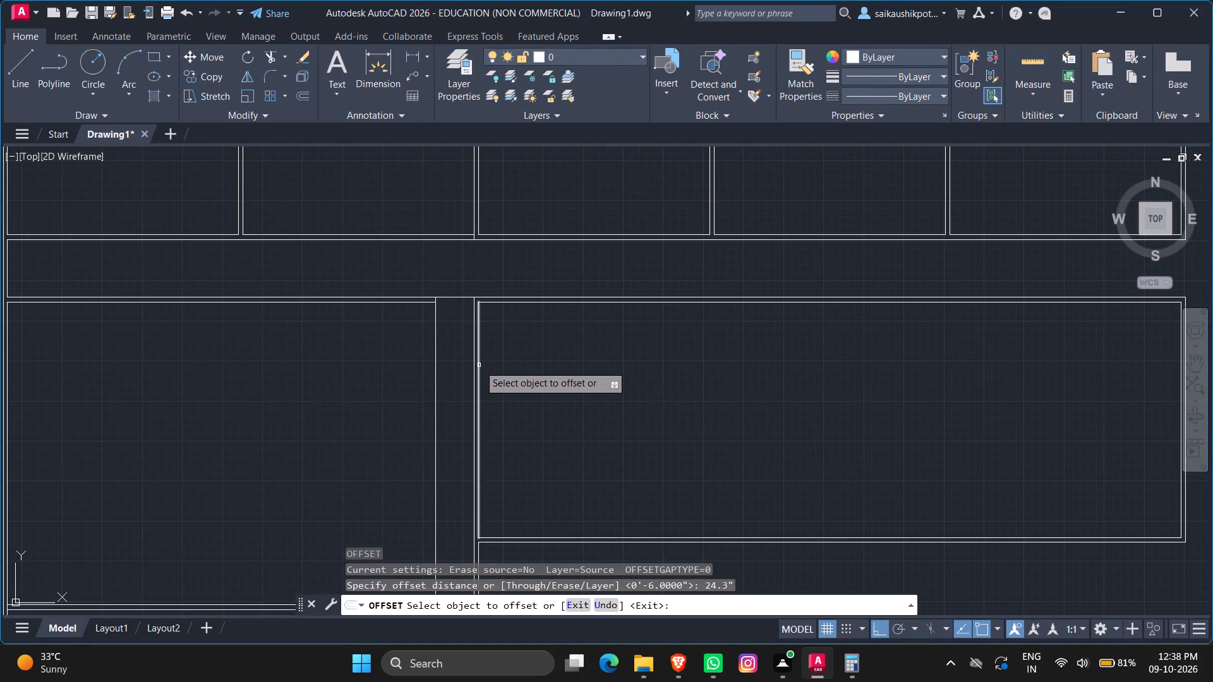
pyautogui.click(479, 365)
pyautogui.write("24'")
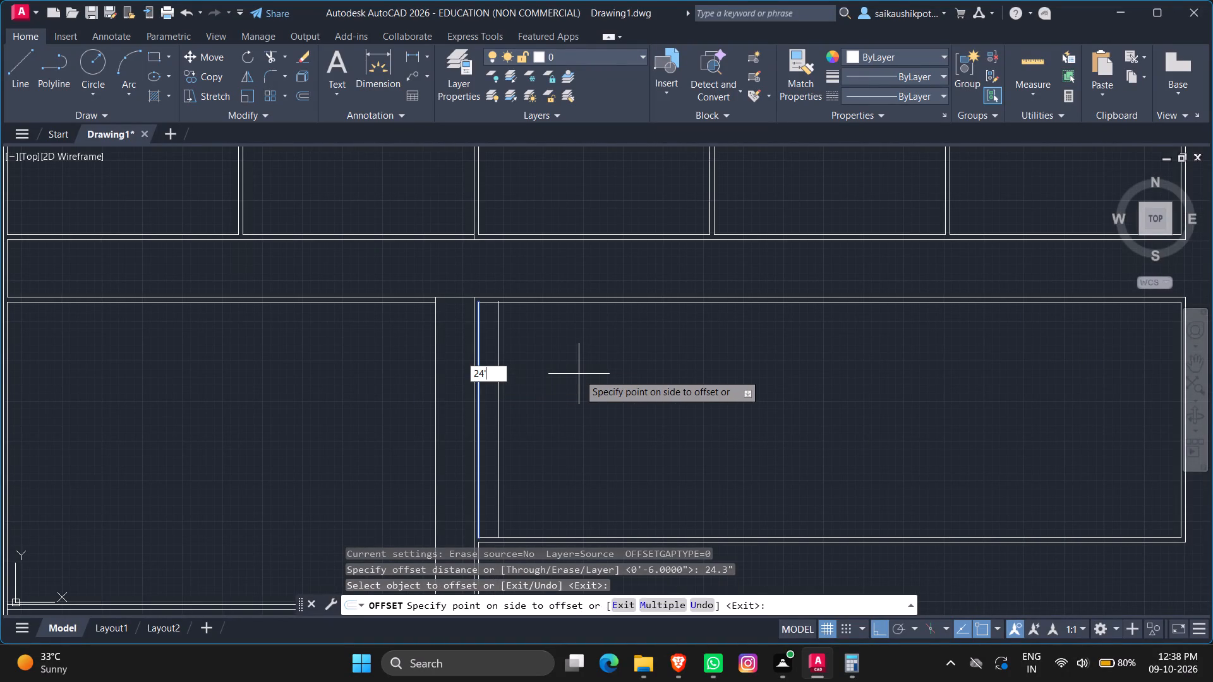
pyautogui.press('BackSpace')
pyautogui.write('.3')
pyautogui.press("'")
pyautogui.press('Return')
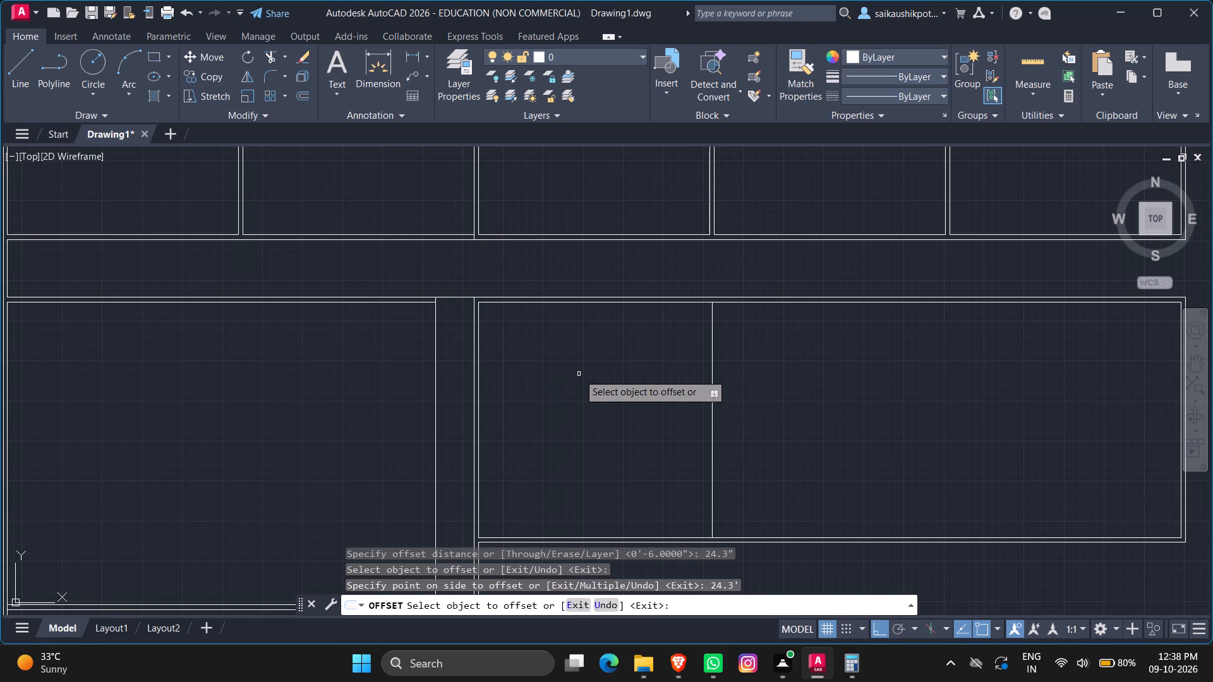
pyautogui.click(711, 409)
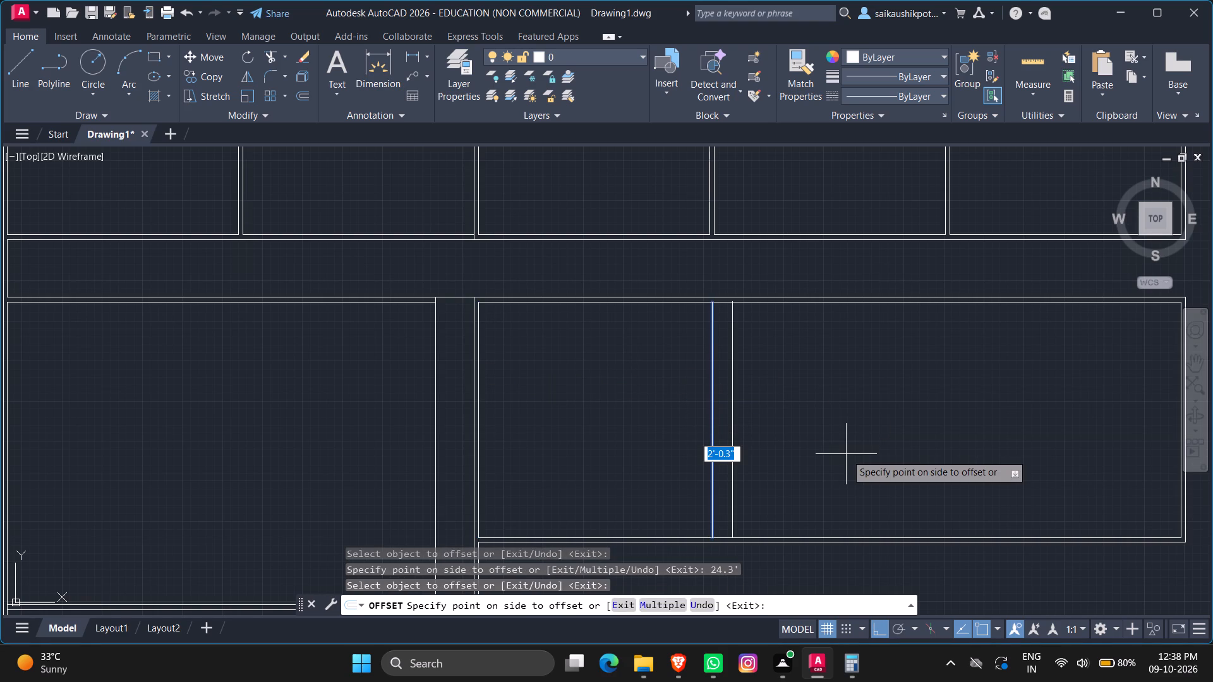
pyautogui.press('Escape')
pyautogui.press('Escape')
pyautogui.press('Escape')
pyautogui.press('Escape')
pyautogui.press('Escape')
# Offset the first divider line of the 25' deep space by 24.3' to the right to make the second divider line.
pyautogui.press('o')
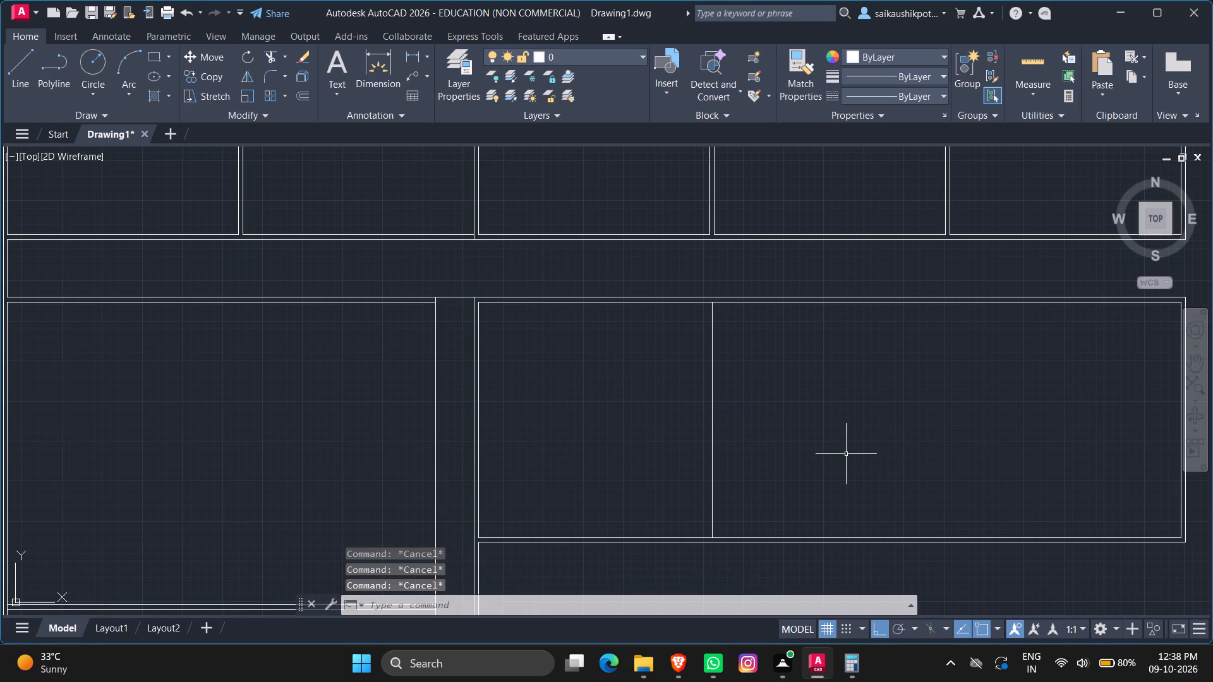
pyautogui.press('Return')
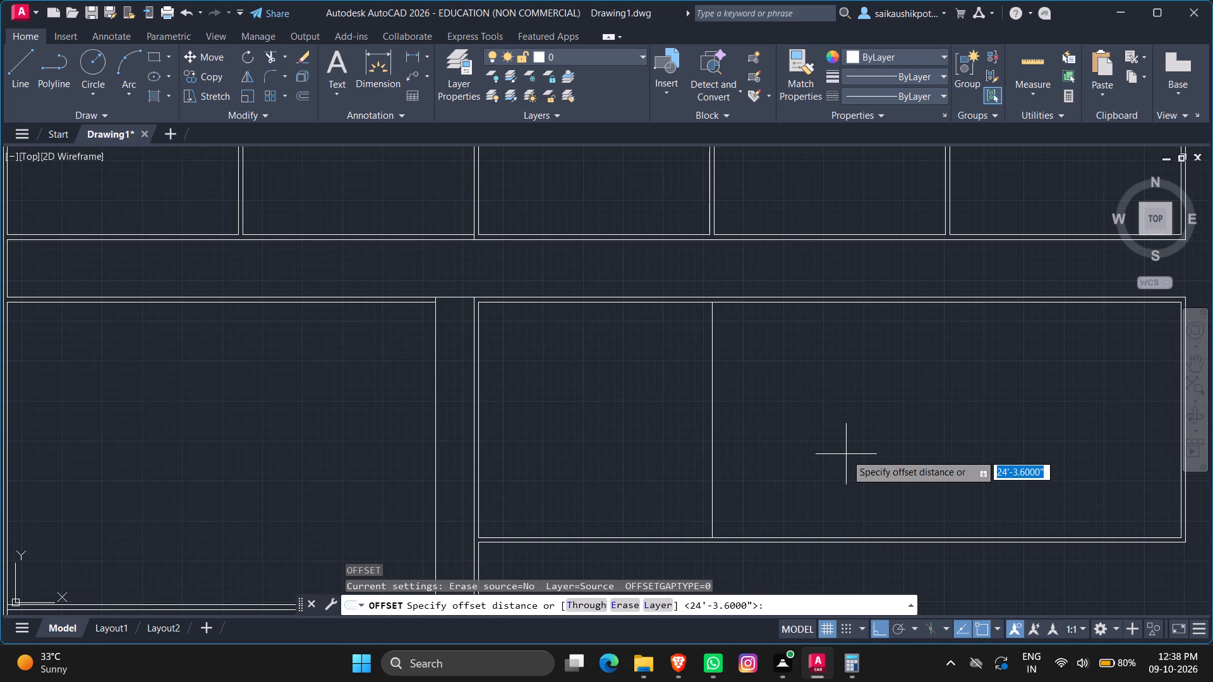
pyautogui.press('2')
pyautogui.write('4.')
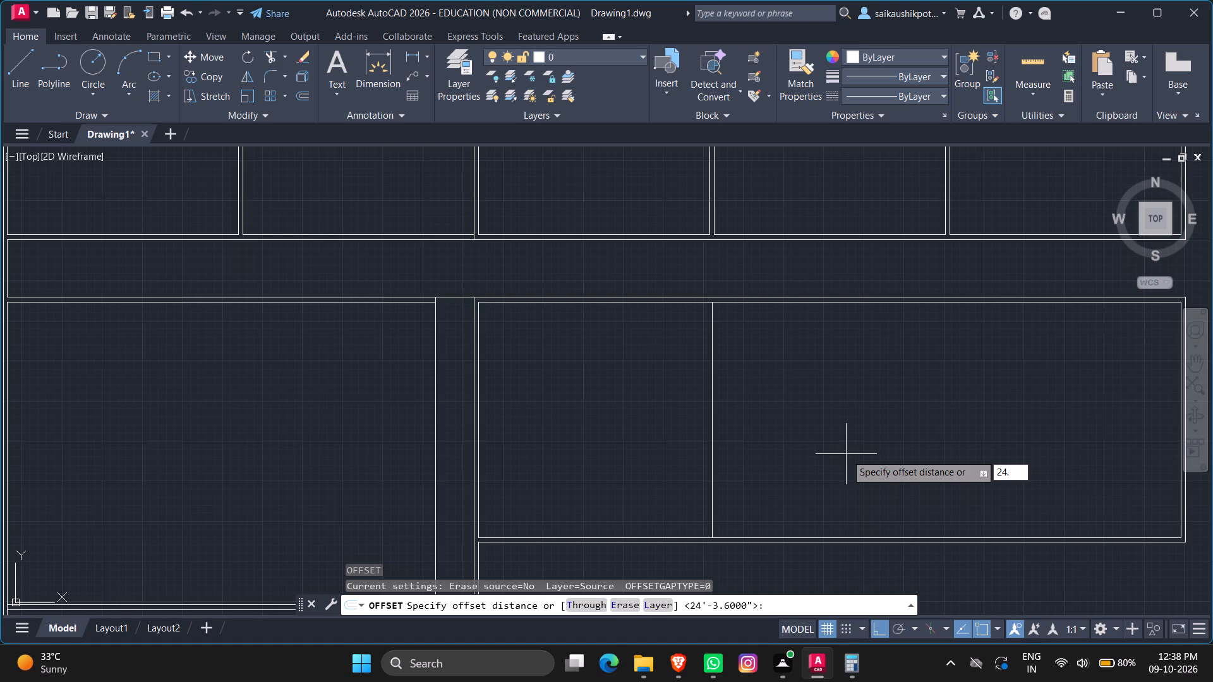
pyautogui.press('3')
pyautogui.press("'")
pyautogui.press('Return')
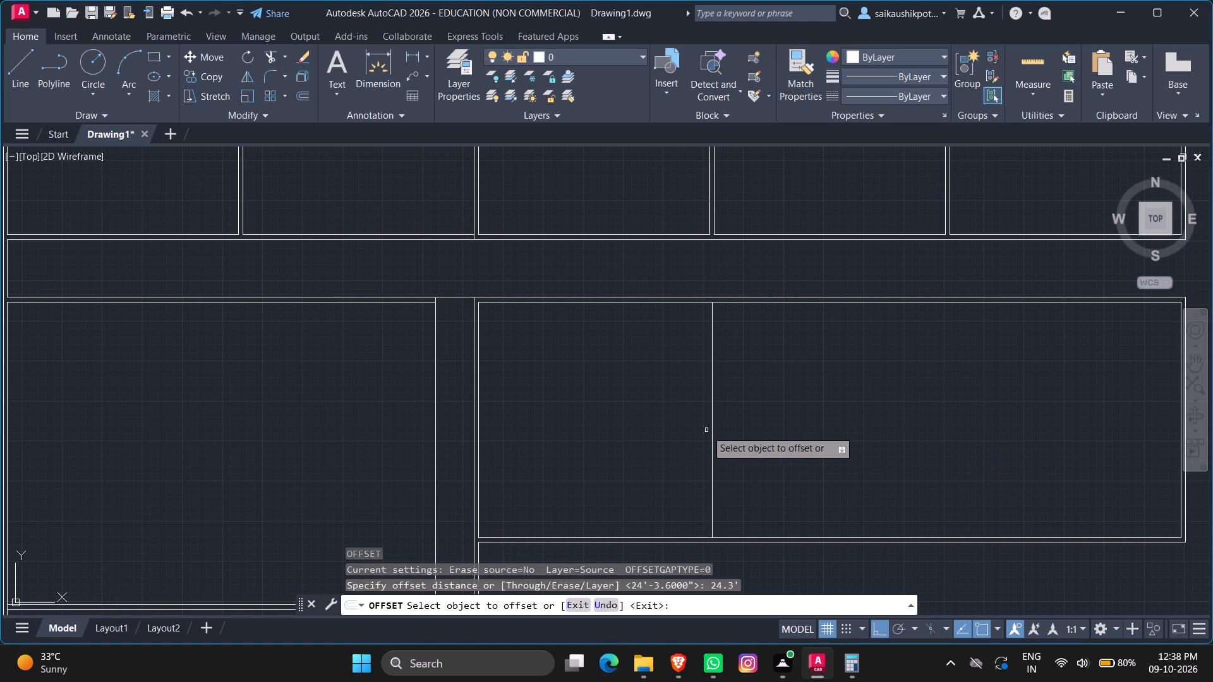
pyautogui.click(713, 434)
pyautogui.click(908, 462)
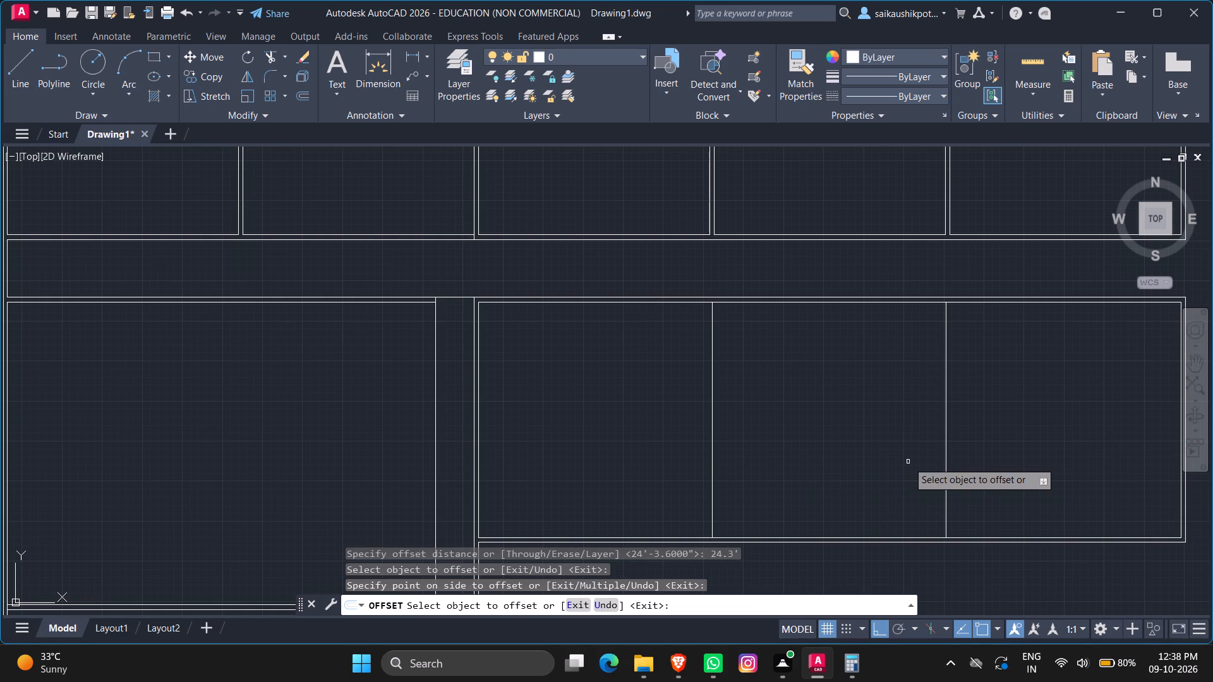
pyautogui.scroll(-2, 908, 462)
pyautogui.scroll(2, 908, 462)
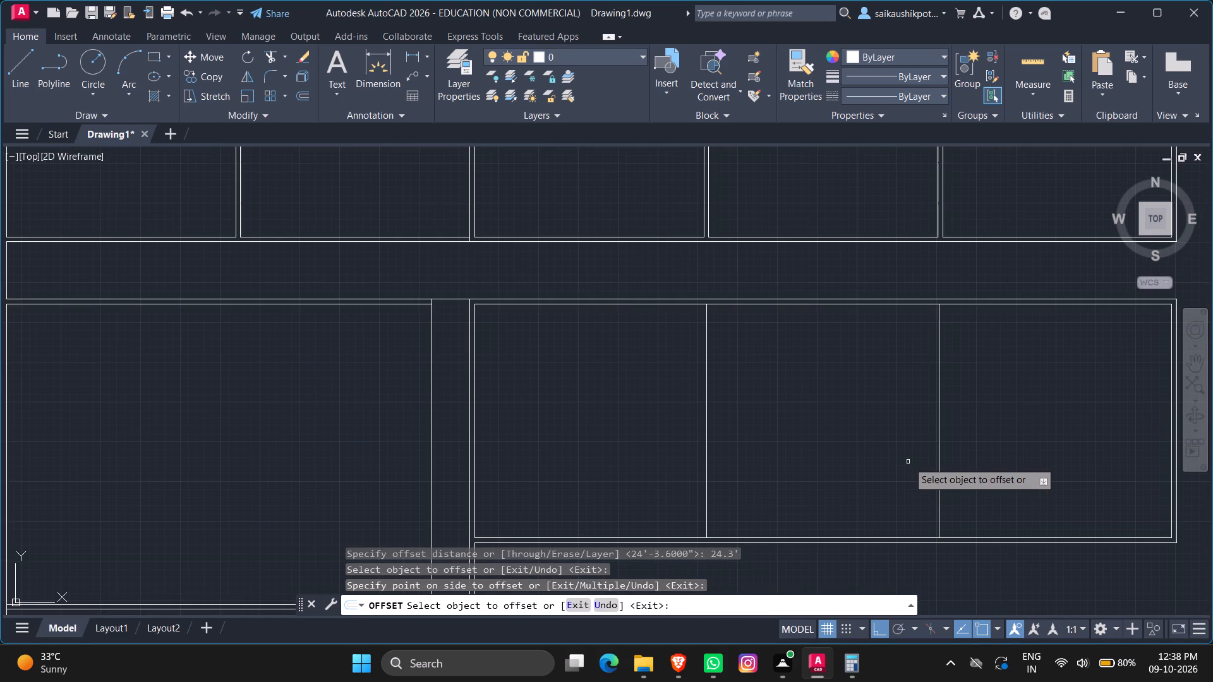
pyautogui.scroll(-2, 908, 462)
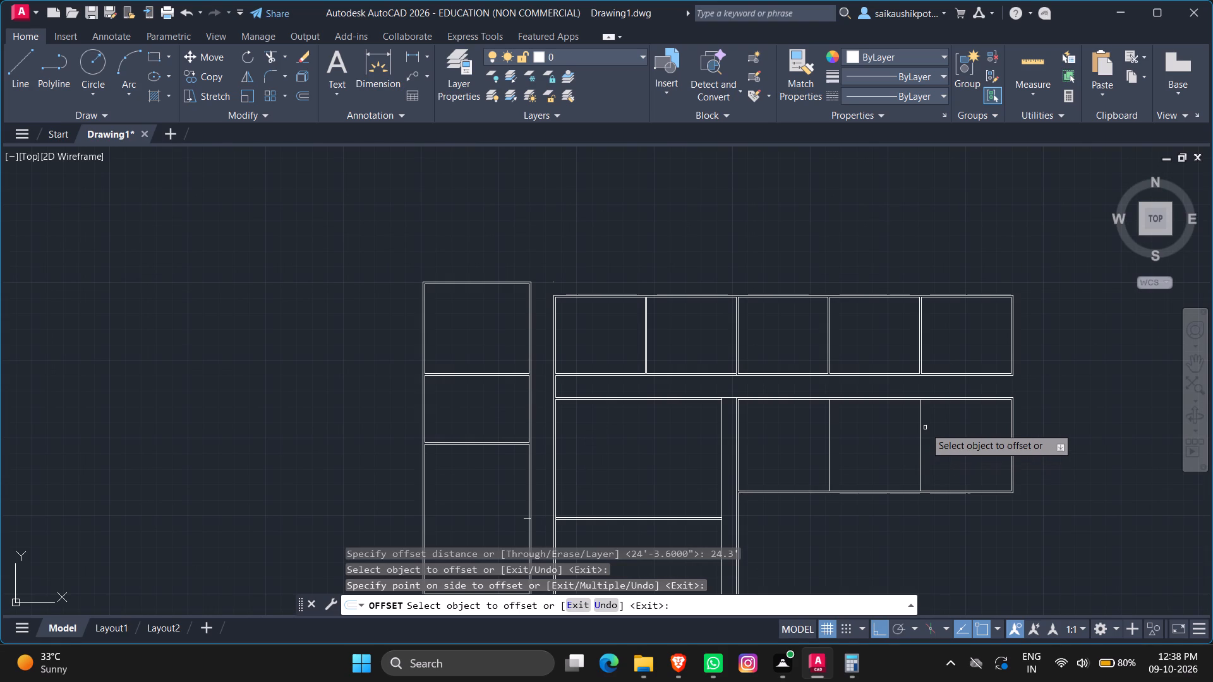
pyautogui.scroll(2, 925, 428)
pyautogui.press('Escape')
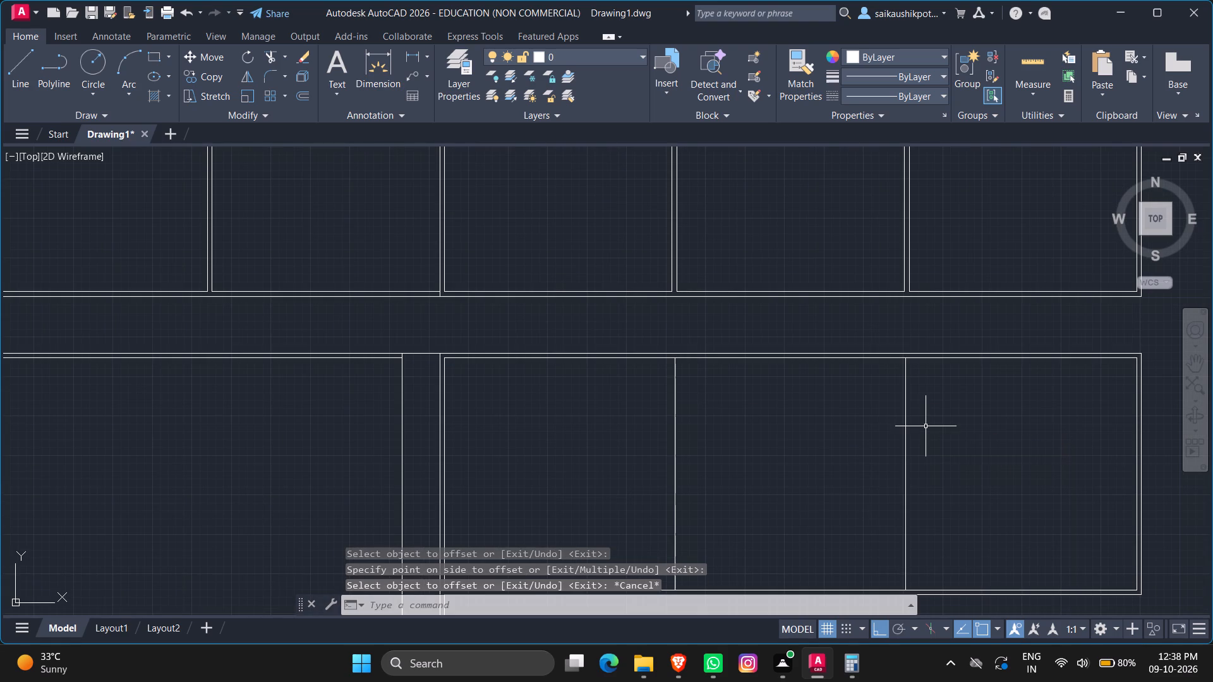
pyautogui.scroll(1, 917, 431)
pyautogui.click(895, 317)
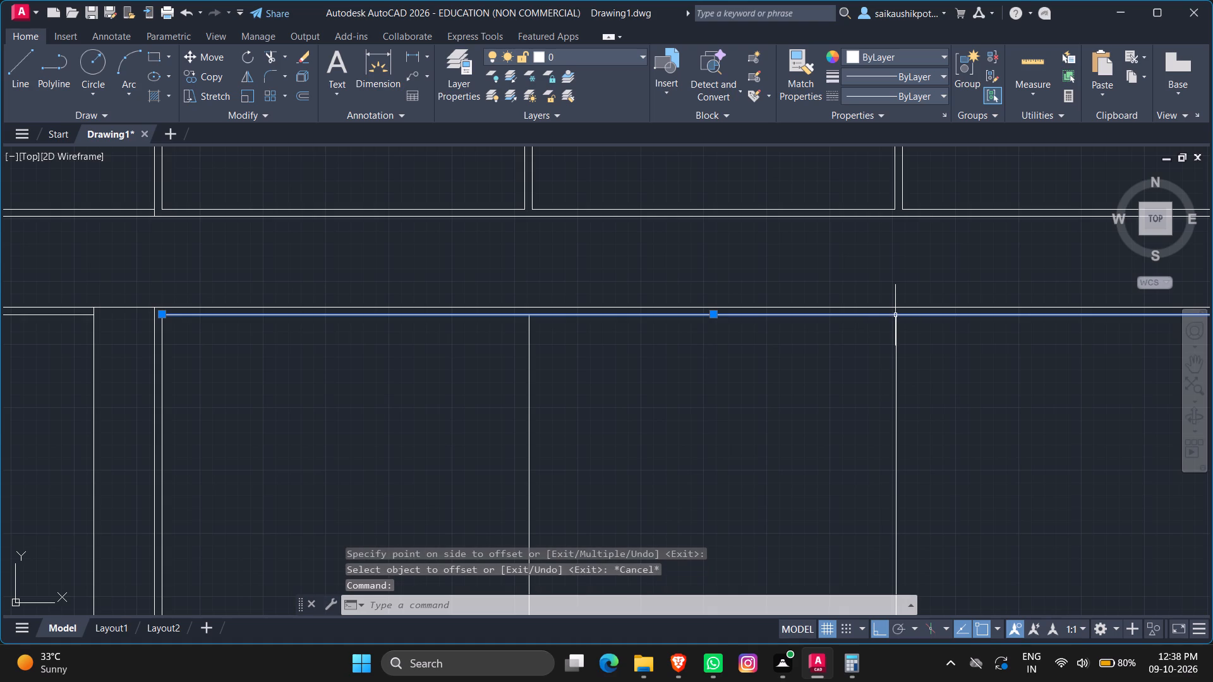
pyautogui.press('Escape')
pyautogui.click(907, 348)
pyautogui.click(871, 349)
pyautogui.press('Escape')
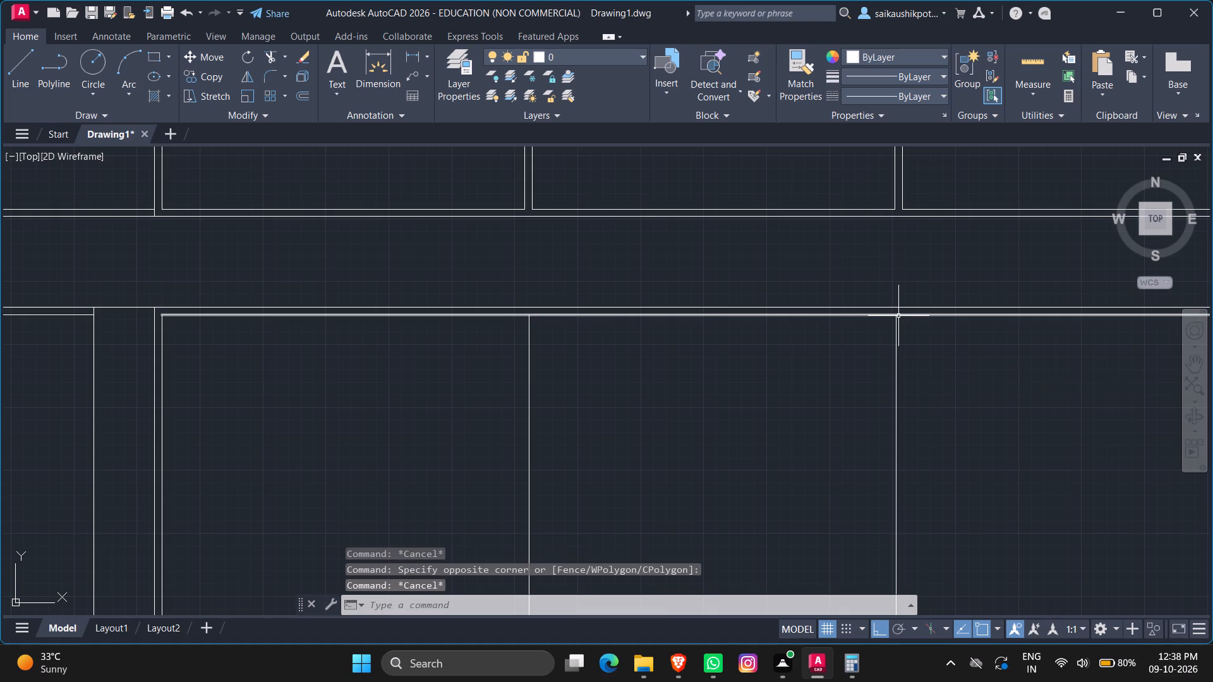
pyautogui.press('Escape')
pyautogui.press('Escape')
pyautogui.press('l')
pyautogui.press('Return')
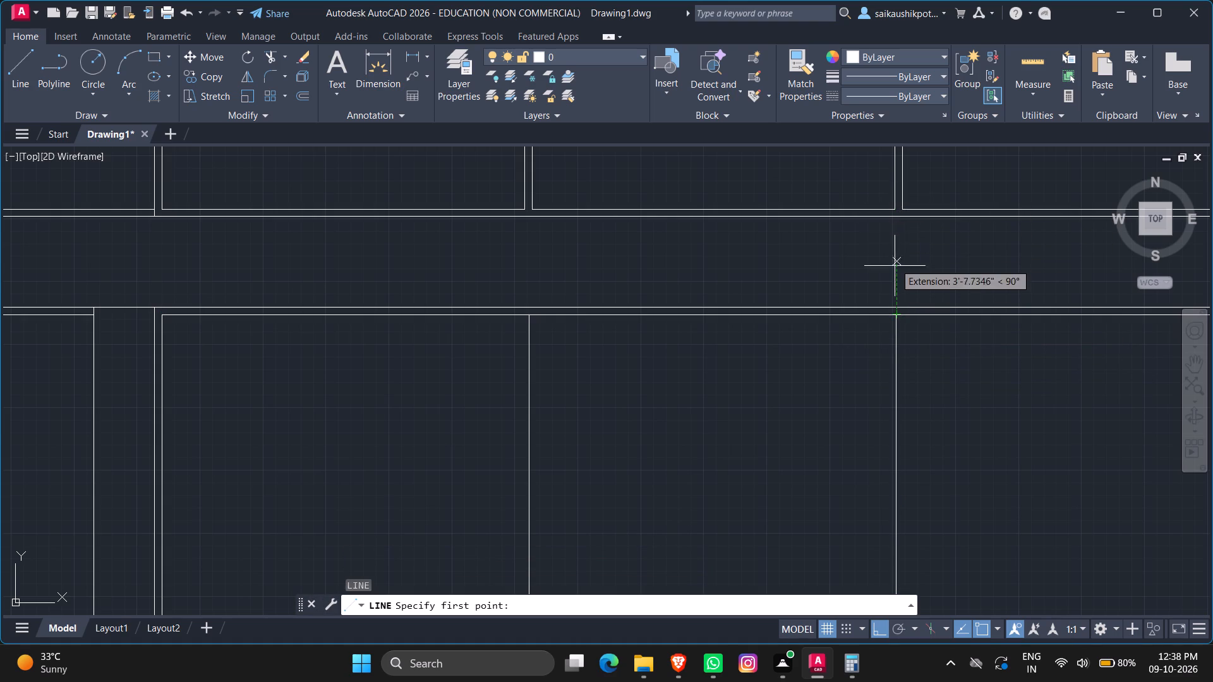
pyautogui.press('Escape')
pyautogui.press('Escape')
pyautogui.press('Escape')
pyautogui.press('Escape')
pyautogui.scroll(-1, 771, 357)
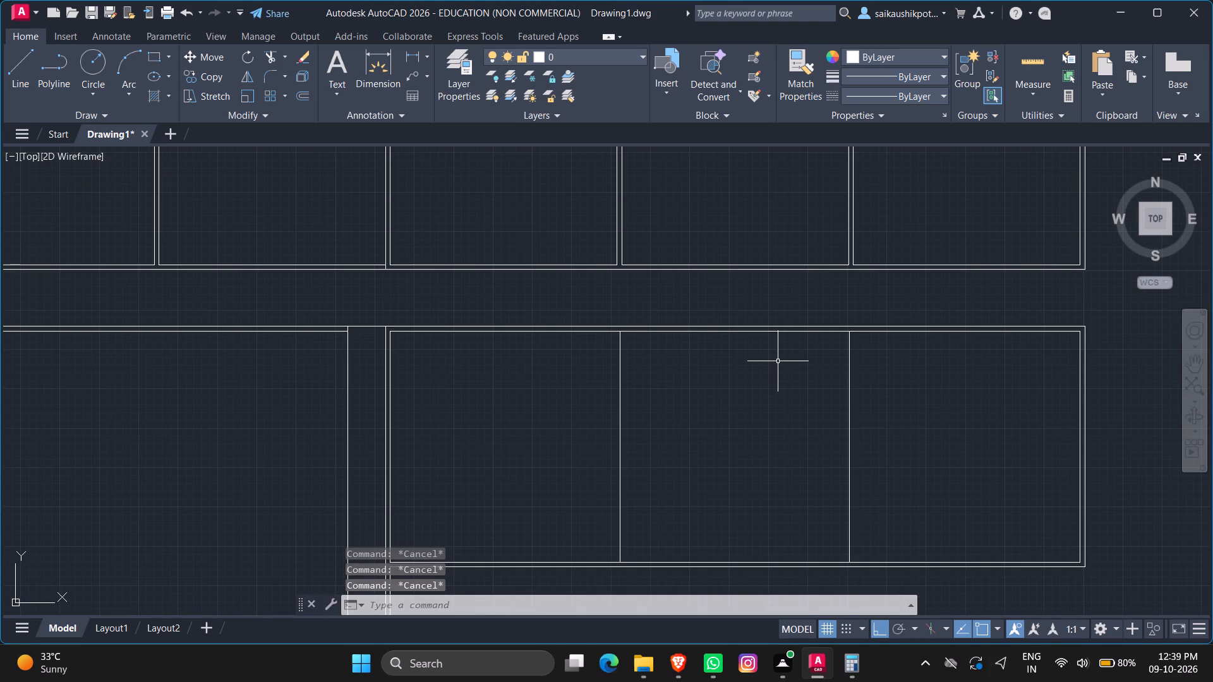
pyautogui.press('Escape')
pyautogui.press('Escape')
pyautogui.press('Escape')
# Offset both divider lines in the 25' deep space by 6" to the right to form the partition walls.
pyautogui.press('o')
pyautogui.press('Return')
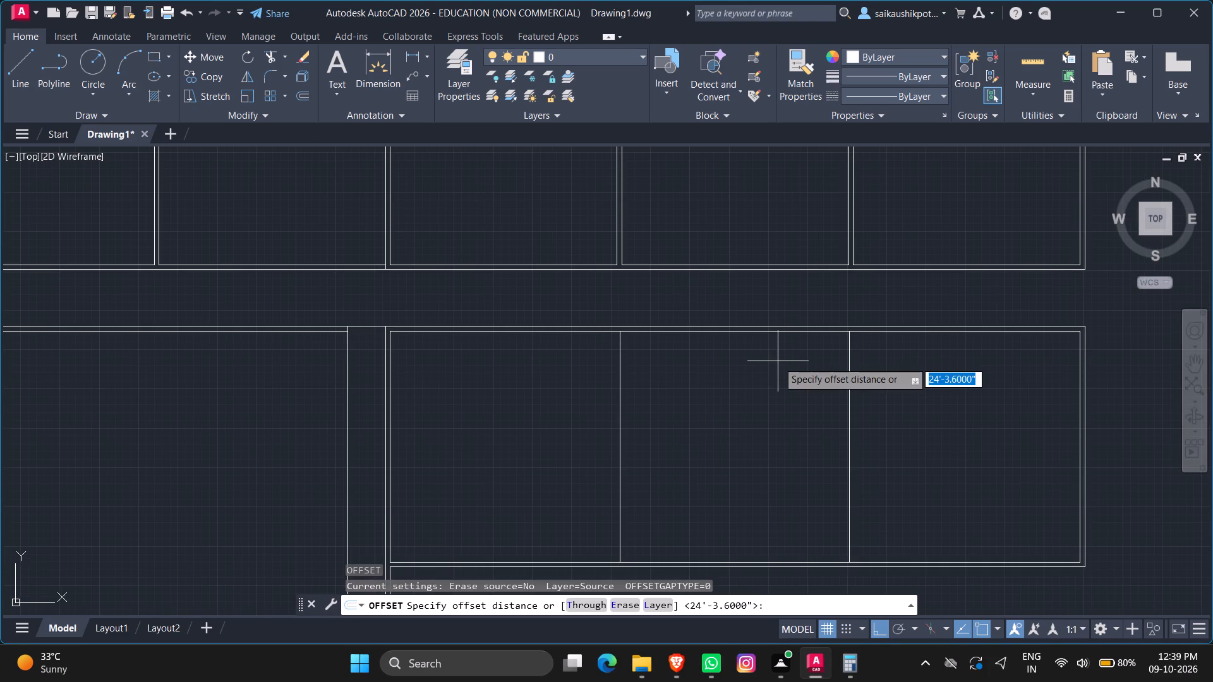
pyautogui.write('6"')
pyautogui.press('Return')
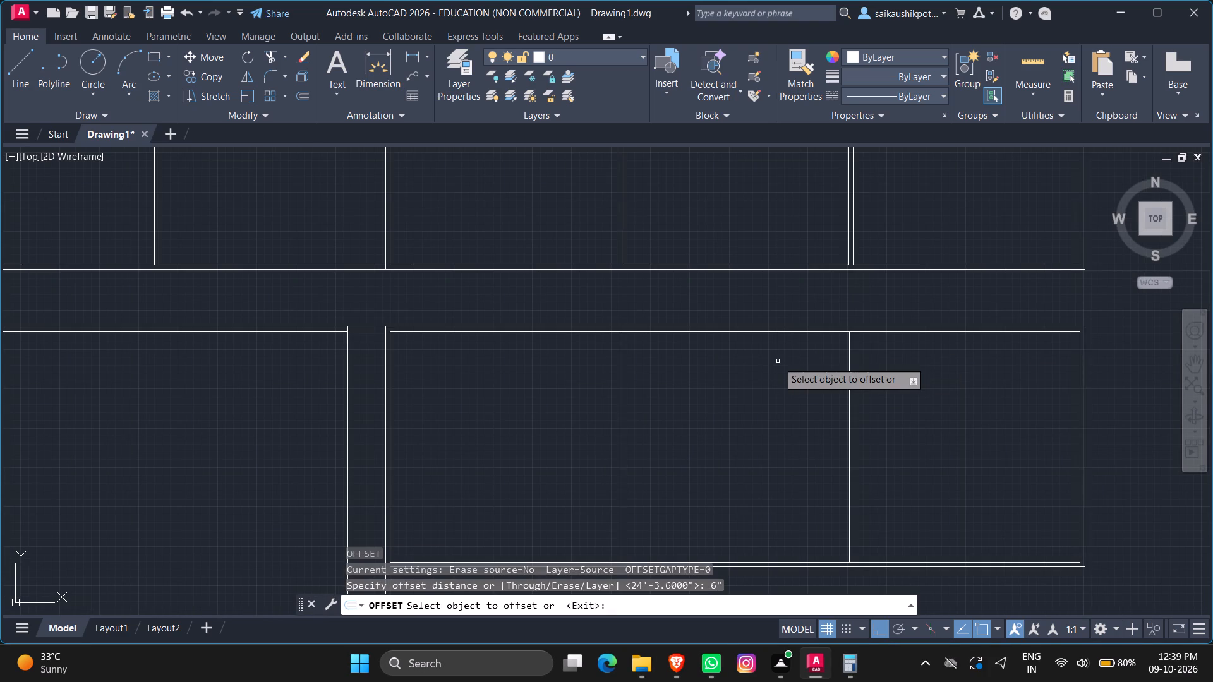
pyautogui.click(850, 431)
pyautogui.click(924, 450)
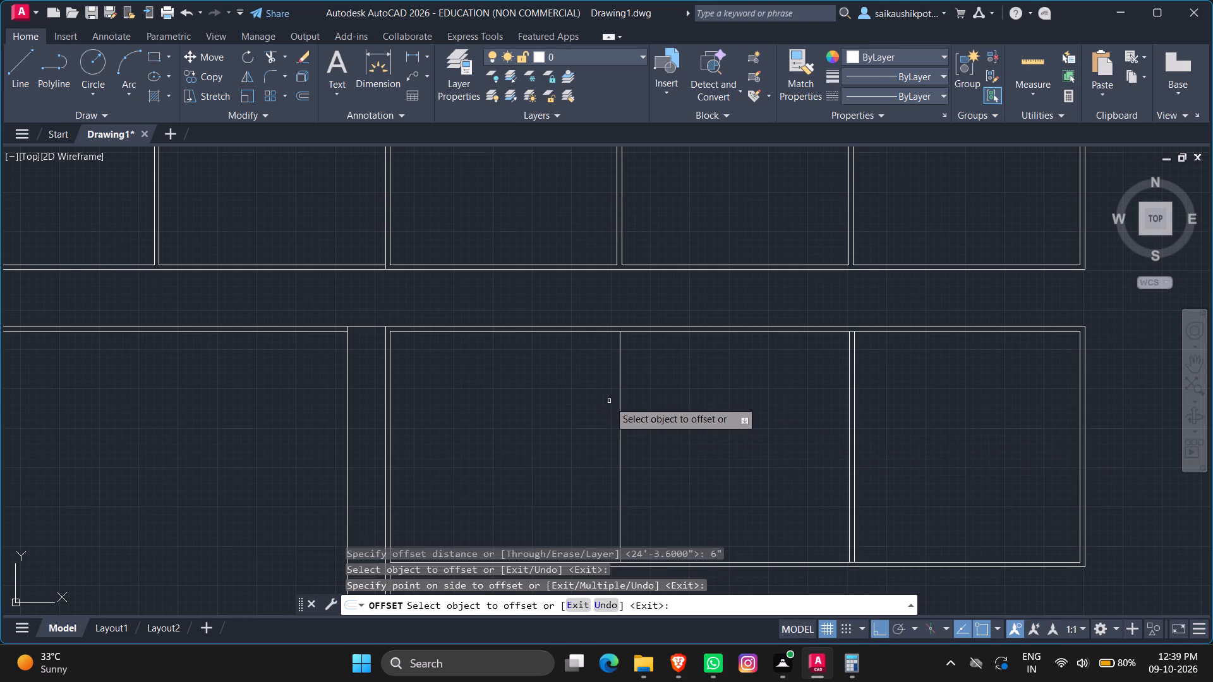
pyautogui.click(620, 409)
pyautogui.click(681, 431)
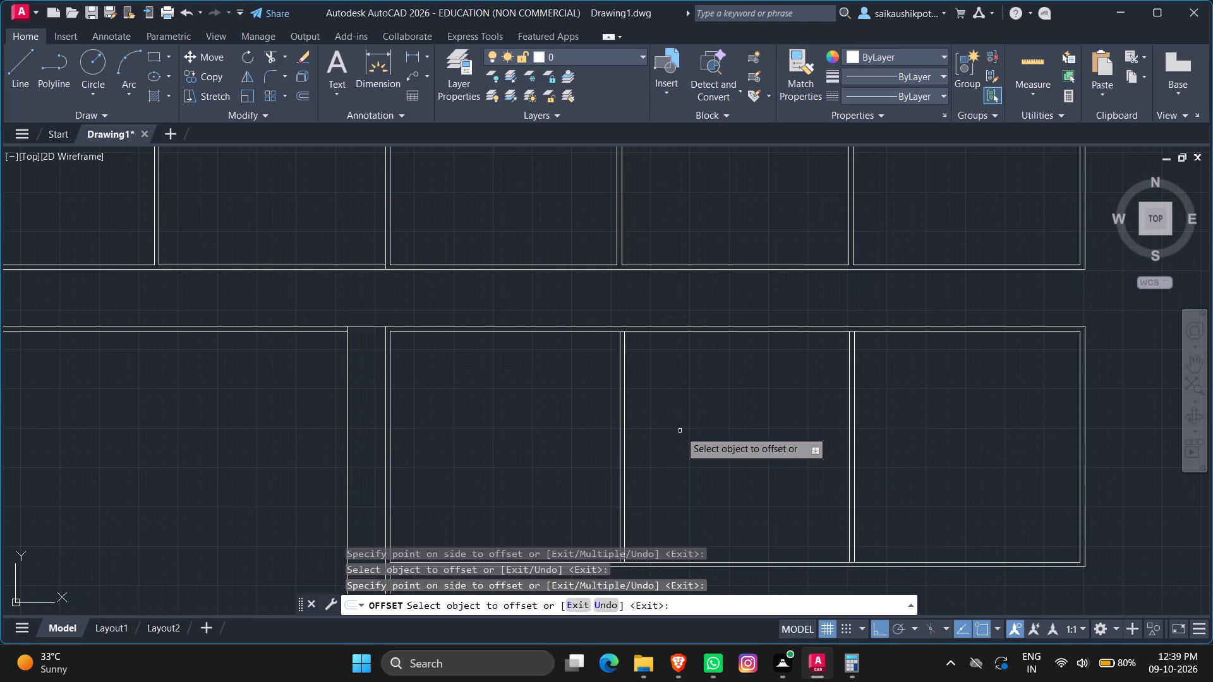
pyautogui.press('Escape')
pyautogui.press('Escape')
# Trim the top wall's inner line between the paired lines of both partitions in the 25' deep space.
pyautogui.write('TR')
pyautogui.press('Return')
pyautogui.press('Return')
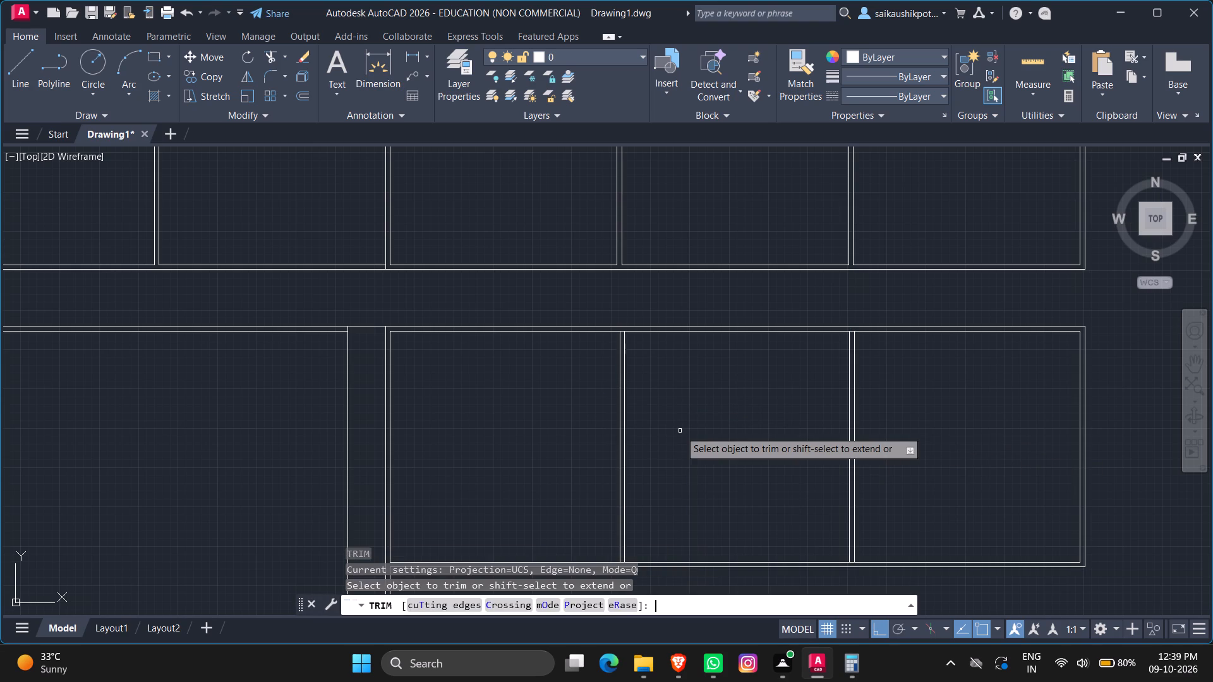
pyautogui.scroll(2, 614, 345)
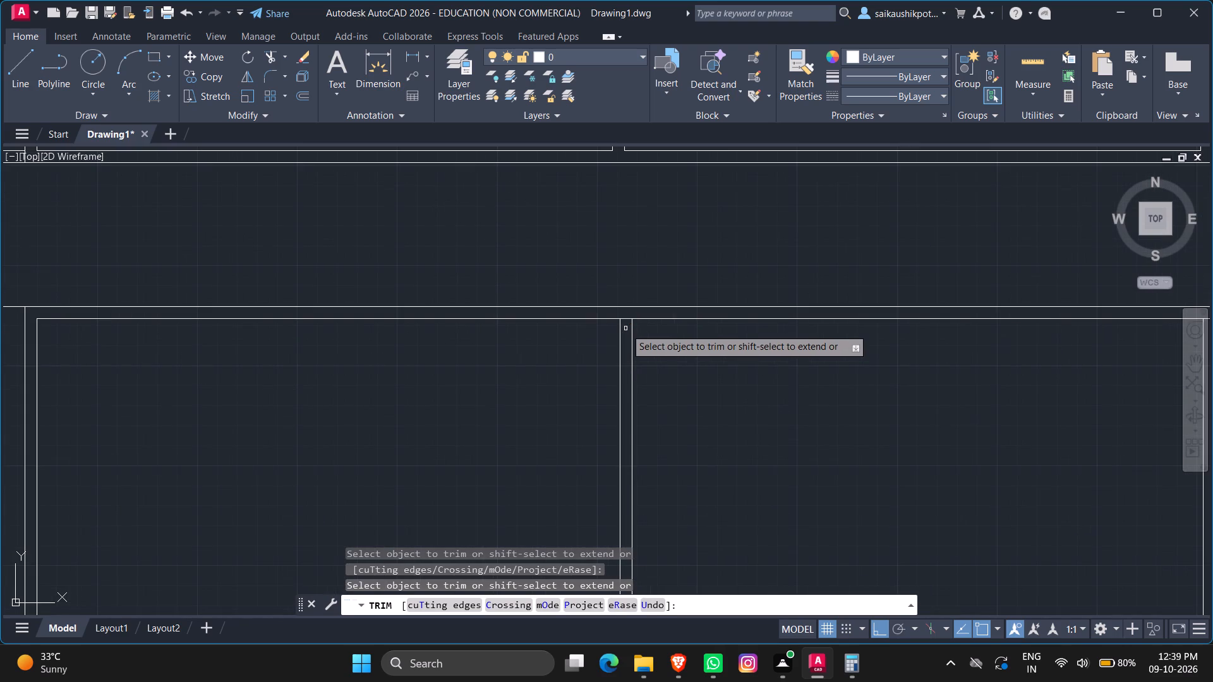
pyautogui.scroll(2, 625, 328)
pyautogui.click(626, 311)
pyautogui.click(626, 297)
pyautogui.scroll(-5, 624, 316)
pyautogui.scroll(2, 727, 348)
pyautogui.scroll(4, 810, 295)
pyautogui.click(799, 304)
pyautogui.click(798, 271)
# Trim the bottom wall's inner line between the paired lines of both partitions in the 25' deep space.
pyautogui.scroll(-2, 802, 278)
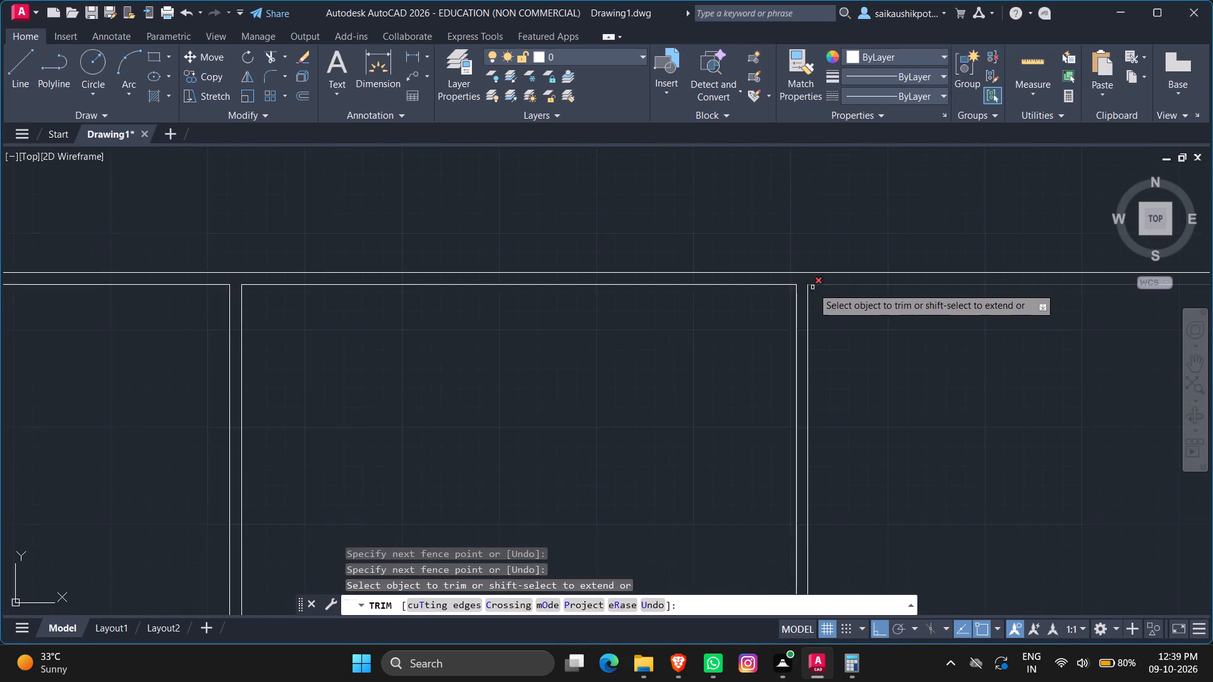
pyautogui.scroll(-4, 813, 287)
pyautogui.scroll(8, 800, 523)
pyautogui.moveTo(731, 395); pyautogui.dragTo(718, 474)
pyautogui.scroll(-6, 744, 474)
pyautogui.scroll(-1, 539, 443)
pyautogui.scroll(4, 478, 450)
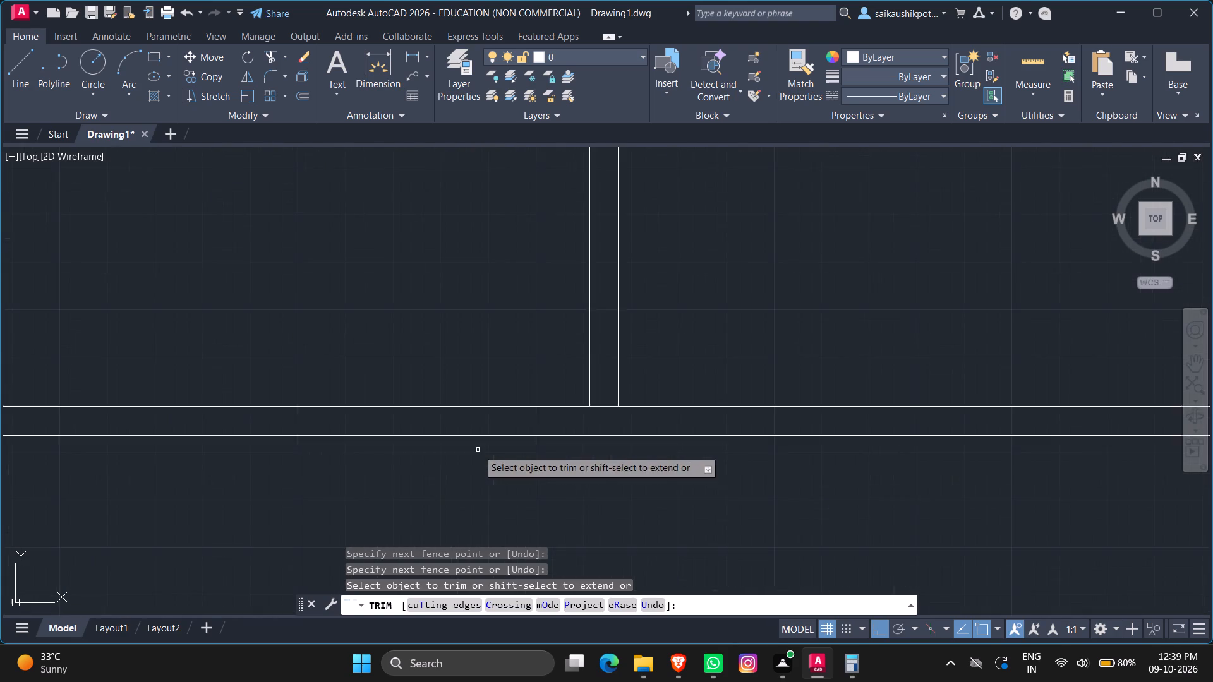
pyautogui.scroll(4, 521, 397)
pyautogui.moveTo(718, 345); pyautogui.dragTo(720, 427)
pyautogui.scroll(-4, 699, 443)
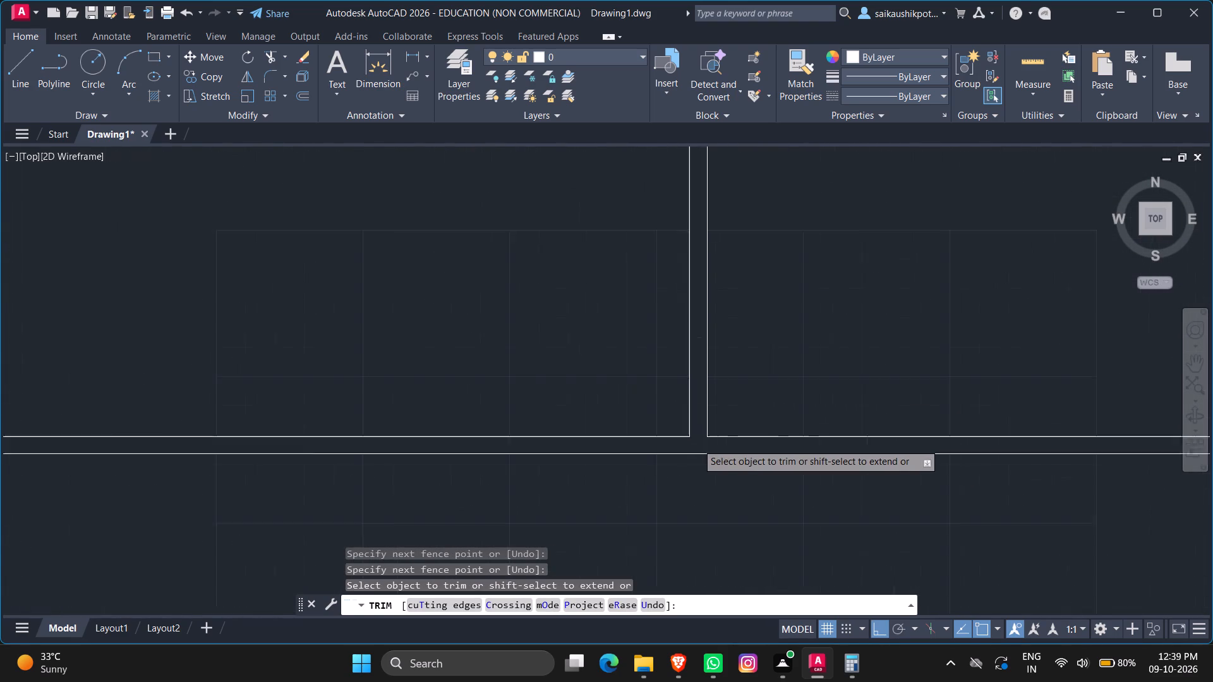
pyautogui.scroll(-5, 697, 443)
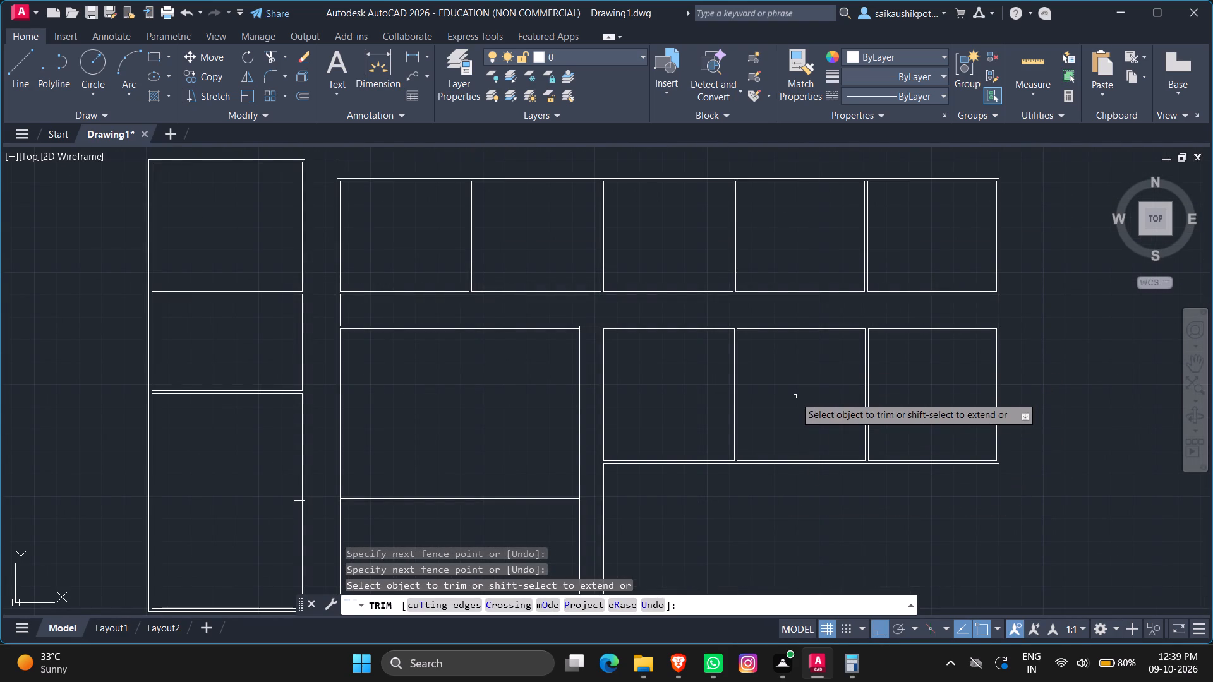
pyautogui.press('Escape')
pyautogui.press('Escape')
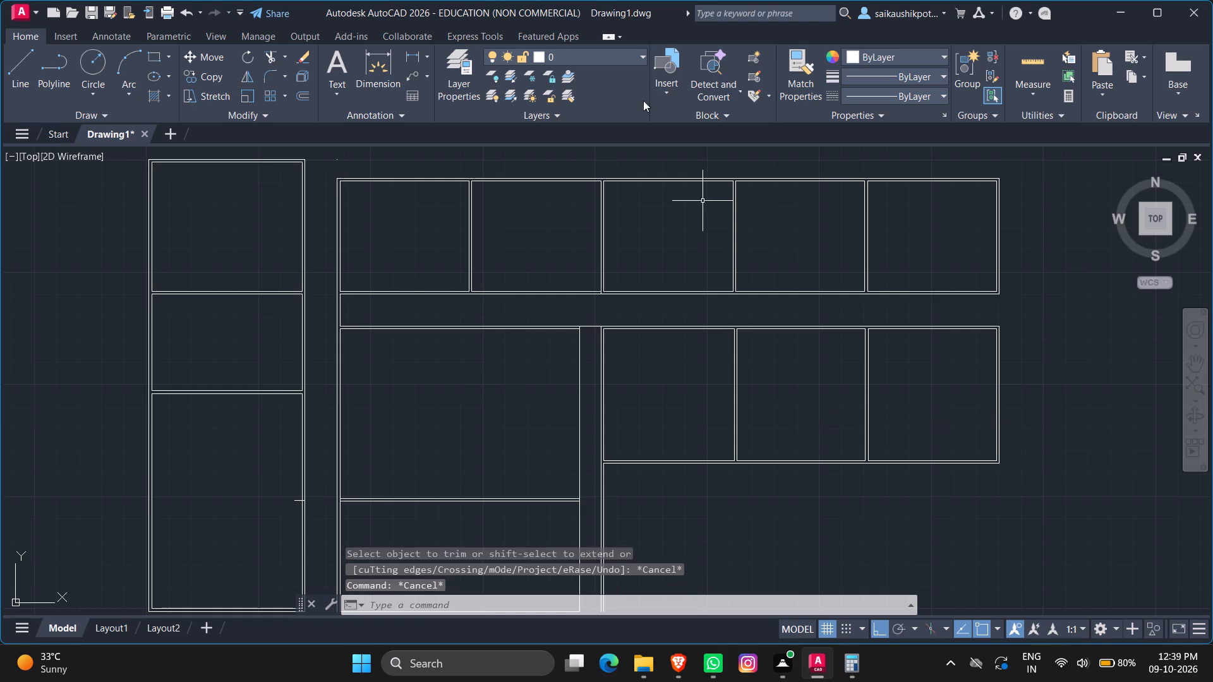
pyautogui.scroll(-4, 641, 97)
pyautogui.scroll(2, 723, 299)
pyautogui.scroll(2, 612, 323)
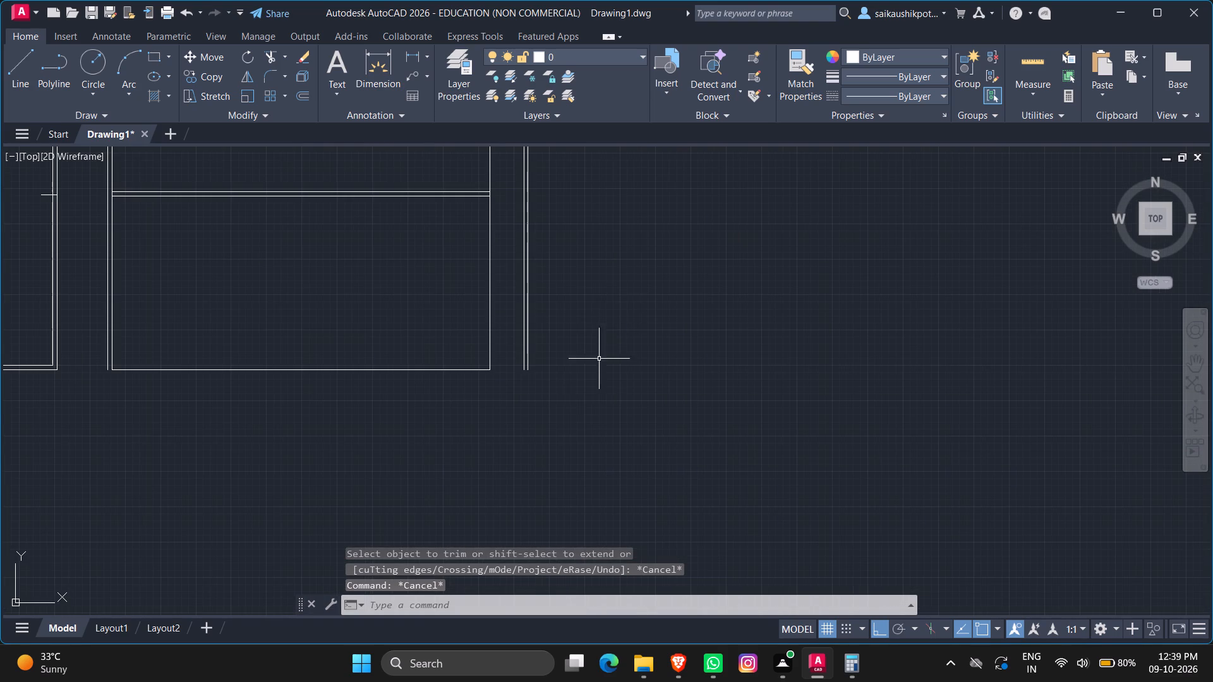
# Draw a 73' line from the lower end of the left wall's inner line below the three rooms, and continue it up to their bottom wall.
pyautogui.press('l')
pyautogui.press('Return')
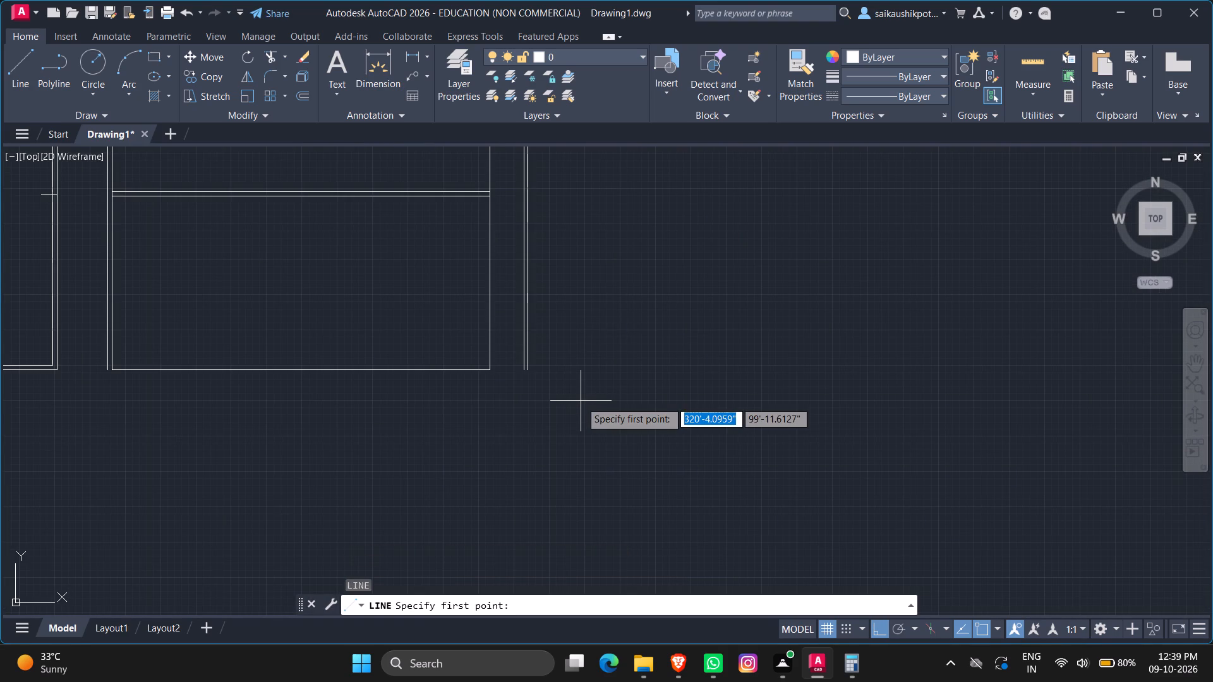
pyautogui.scroll(1, 526, 368)
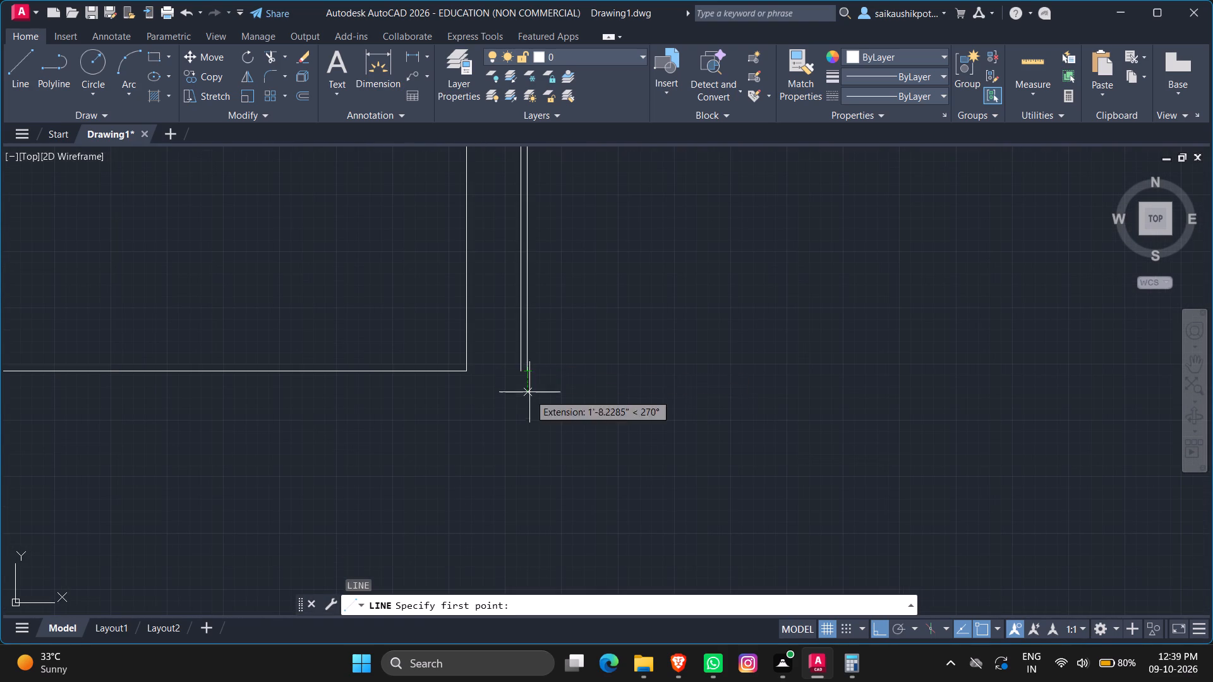
pyautogui.click(529, 369)
pyautogui.scroll(-3, 756, 434)
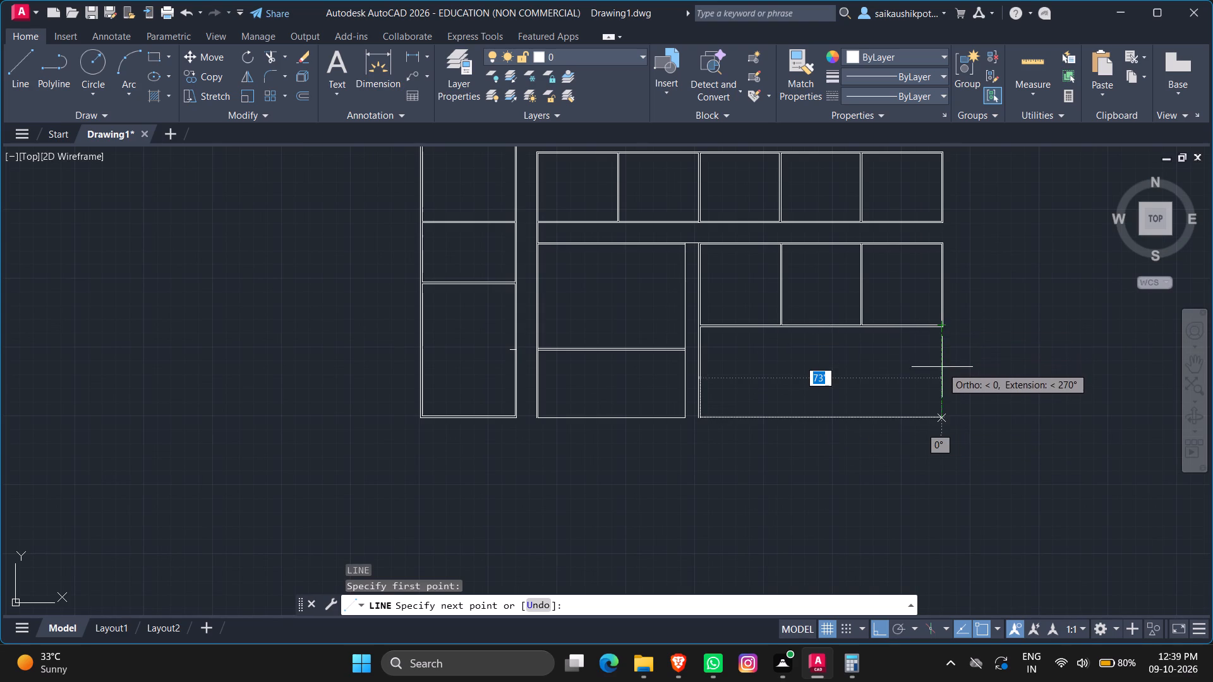
pyautogui.click(942, 417)
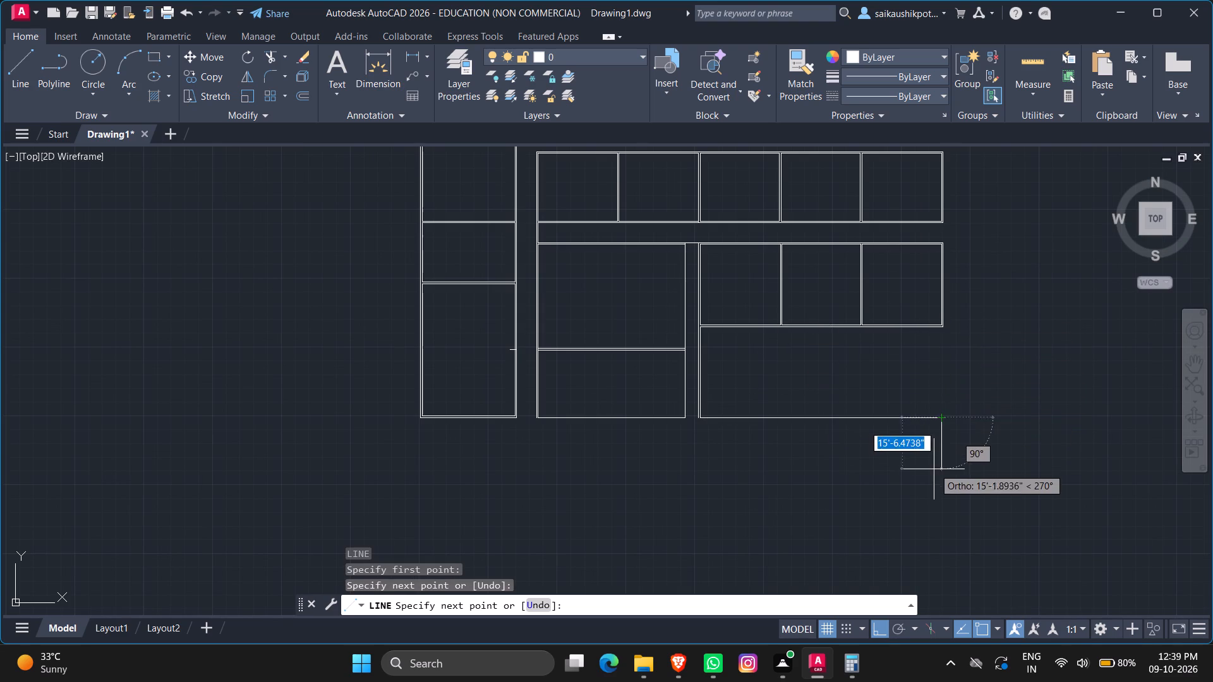
pyautogui.scroll(2, 938, 330)
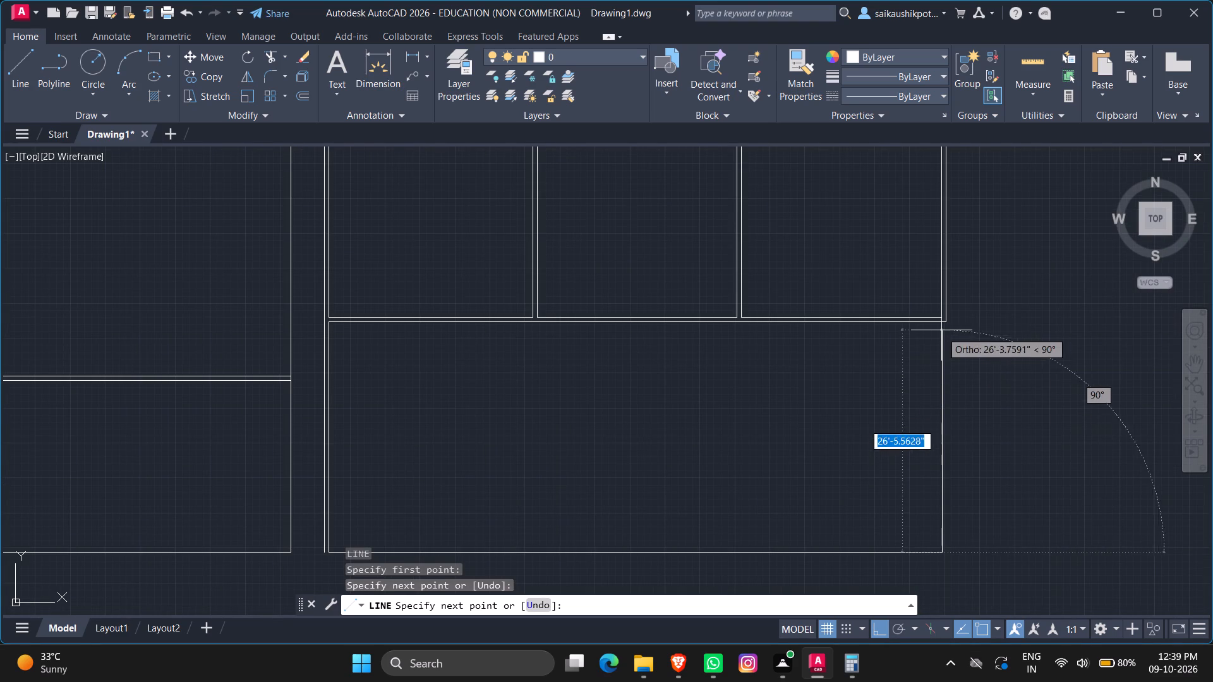
pyautogui.scroll(3, 939, 325)
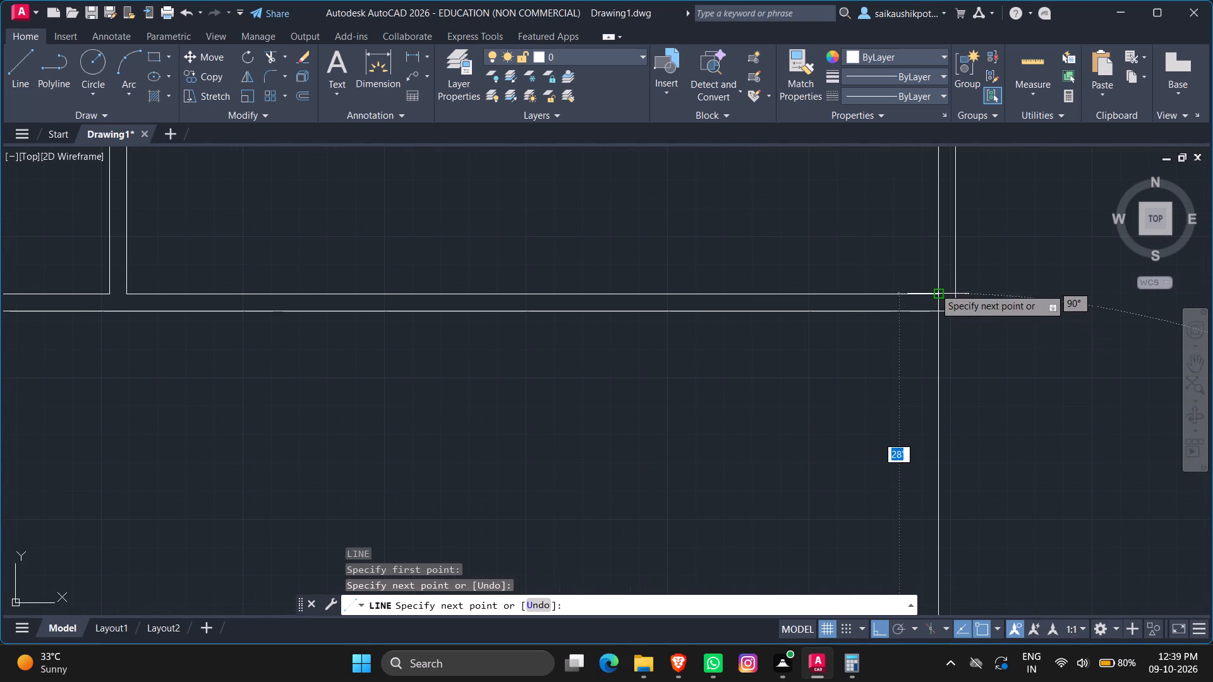
pyautogui.click(935, 310)
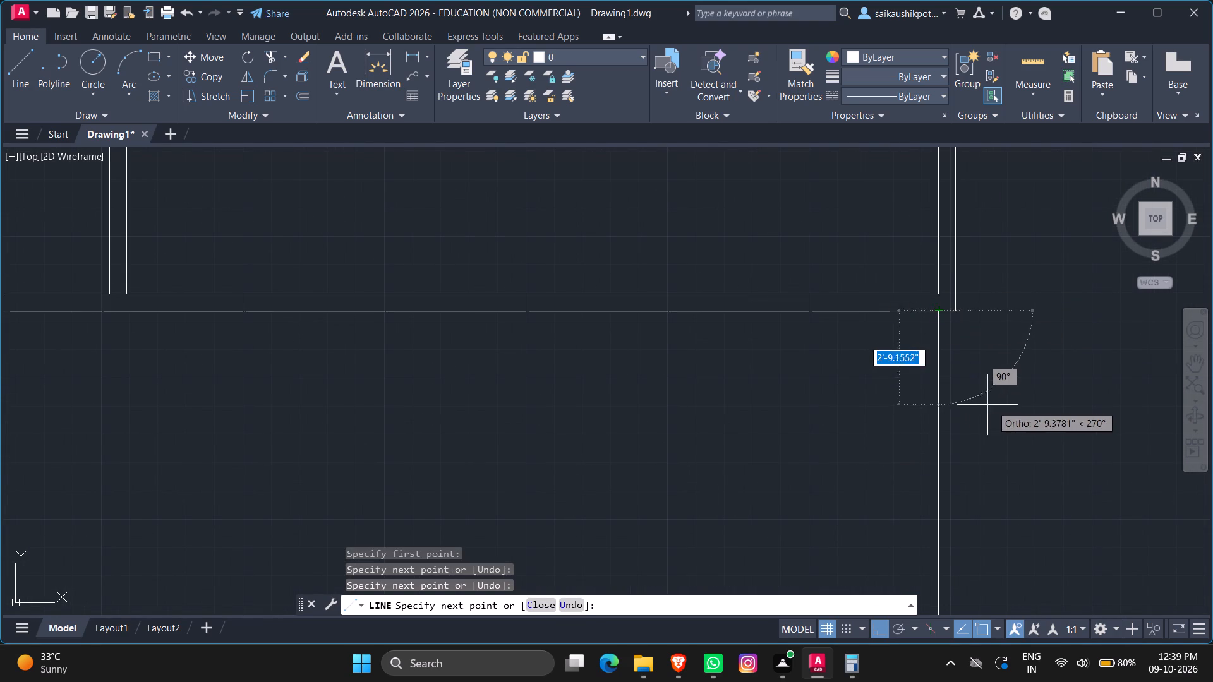
pyautogui.press('Escape')
pyautogui.press('Escape')
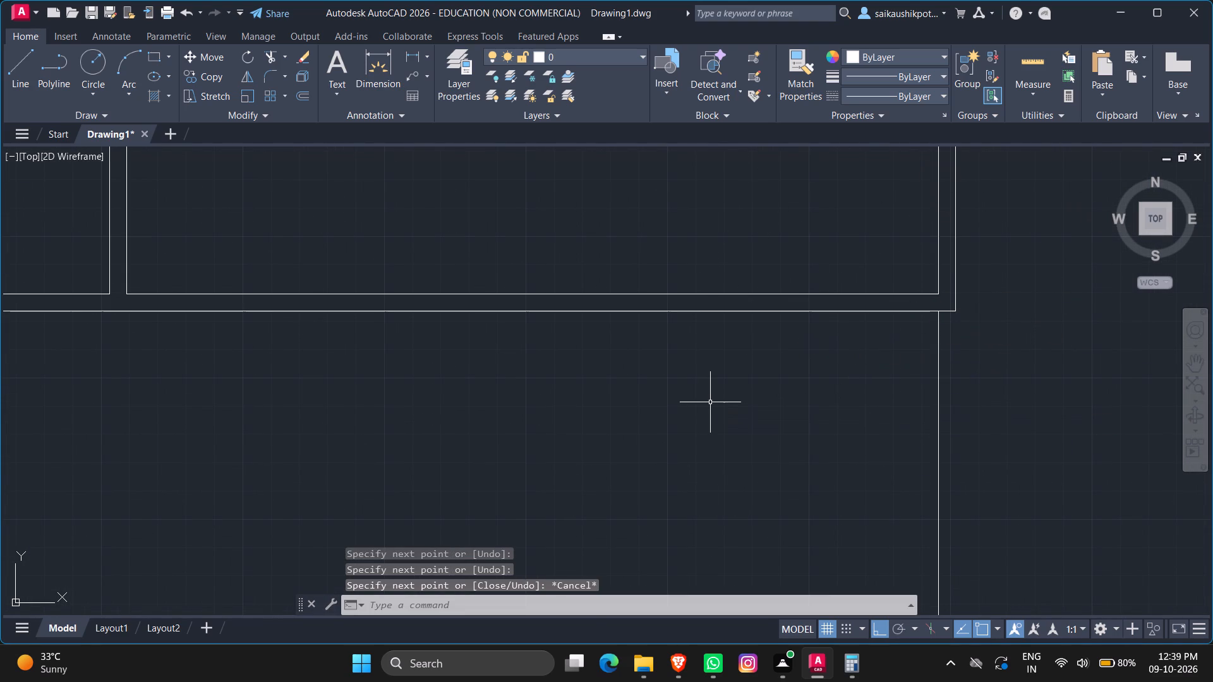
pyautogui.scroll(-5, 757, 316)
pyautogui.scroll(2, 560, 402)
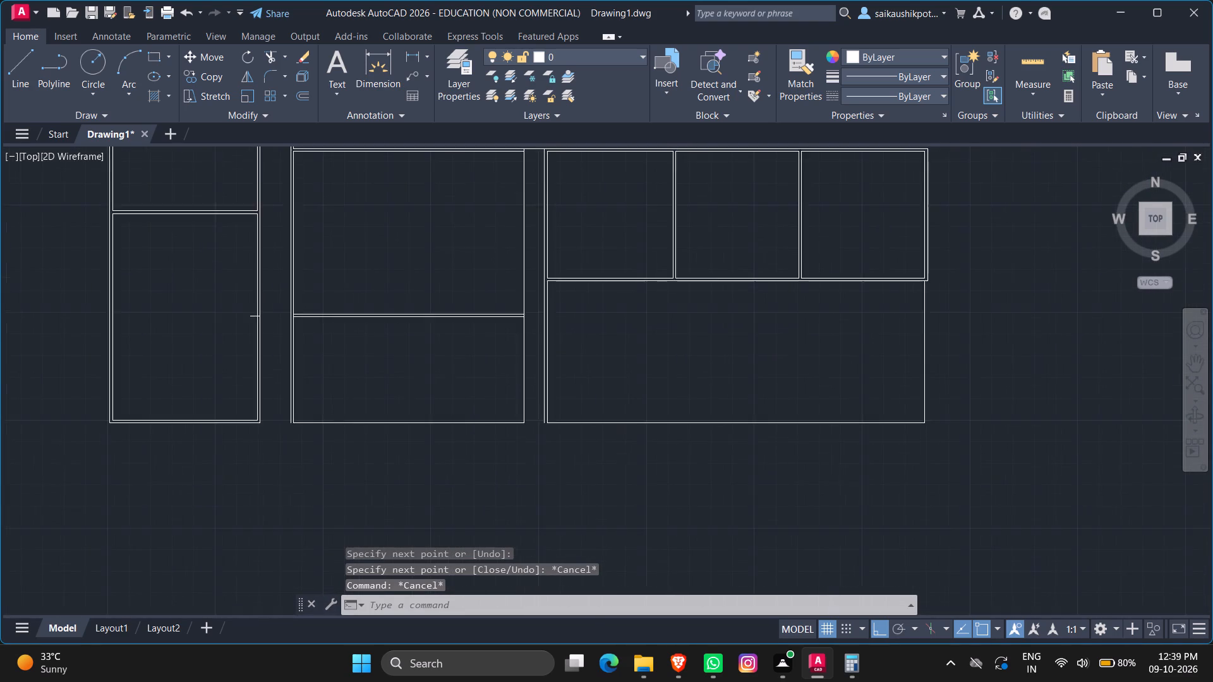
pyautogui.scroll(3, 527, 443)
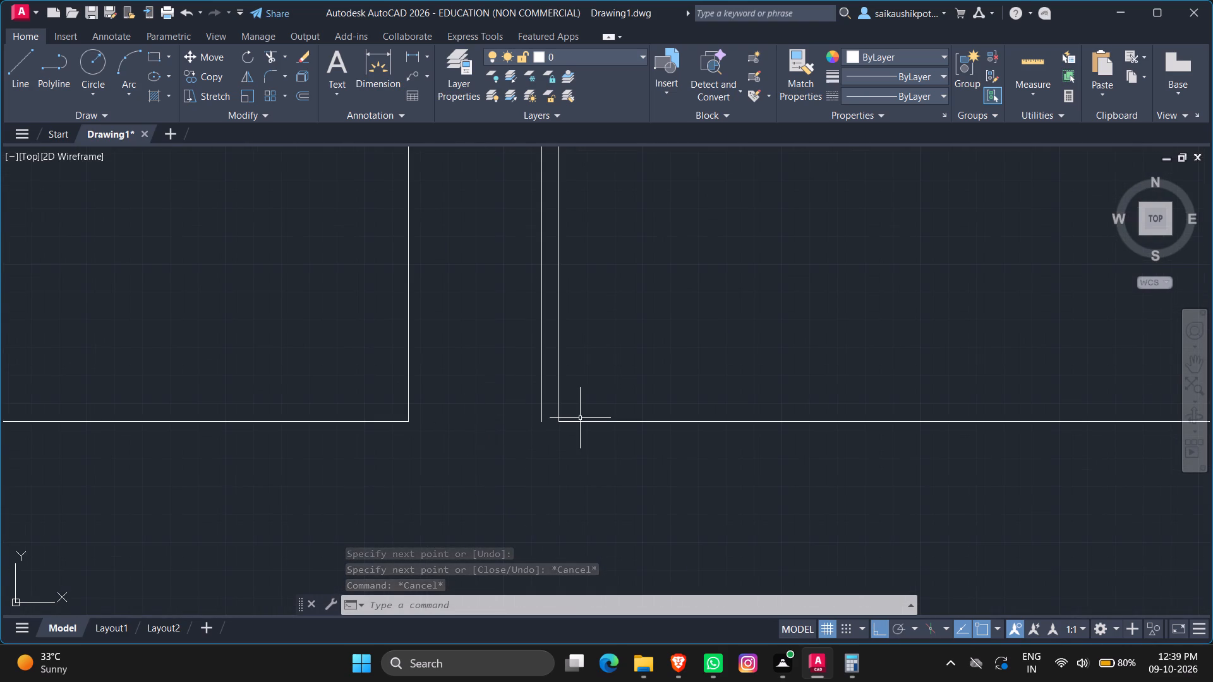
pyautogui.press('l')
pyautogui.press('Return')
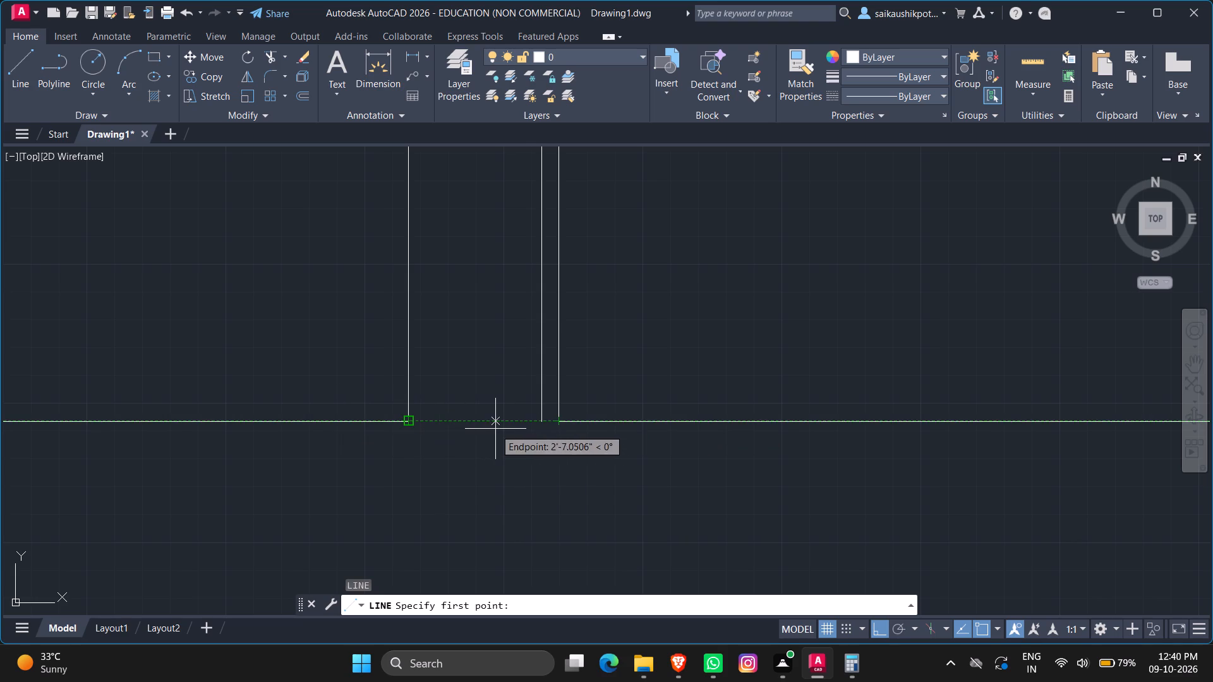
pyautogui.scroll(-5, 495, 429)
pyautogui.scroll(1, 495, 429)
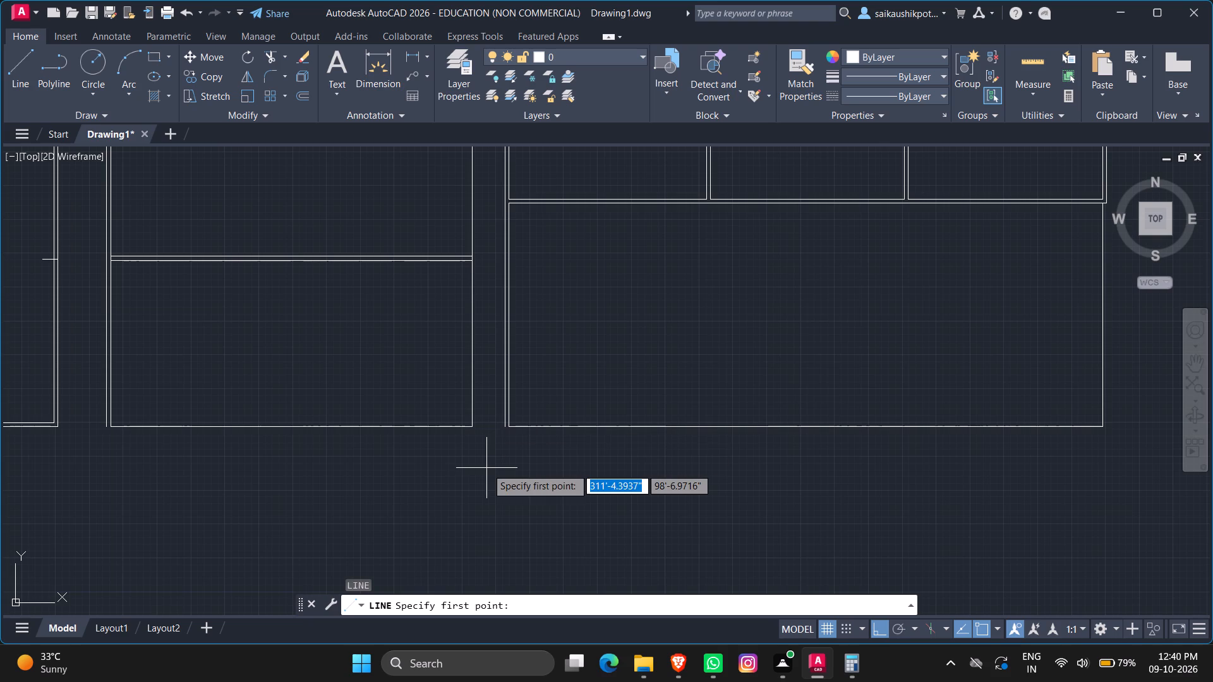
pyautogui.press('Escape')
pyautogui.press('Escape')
# Draw a short line closing the bottom of the left wall of the lower 44'6" wide space.
pyautogui.scroll(-2, 601, 436)
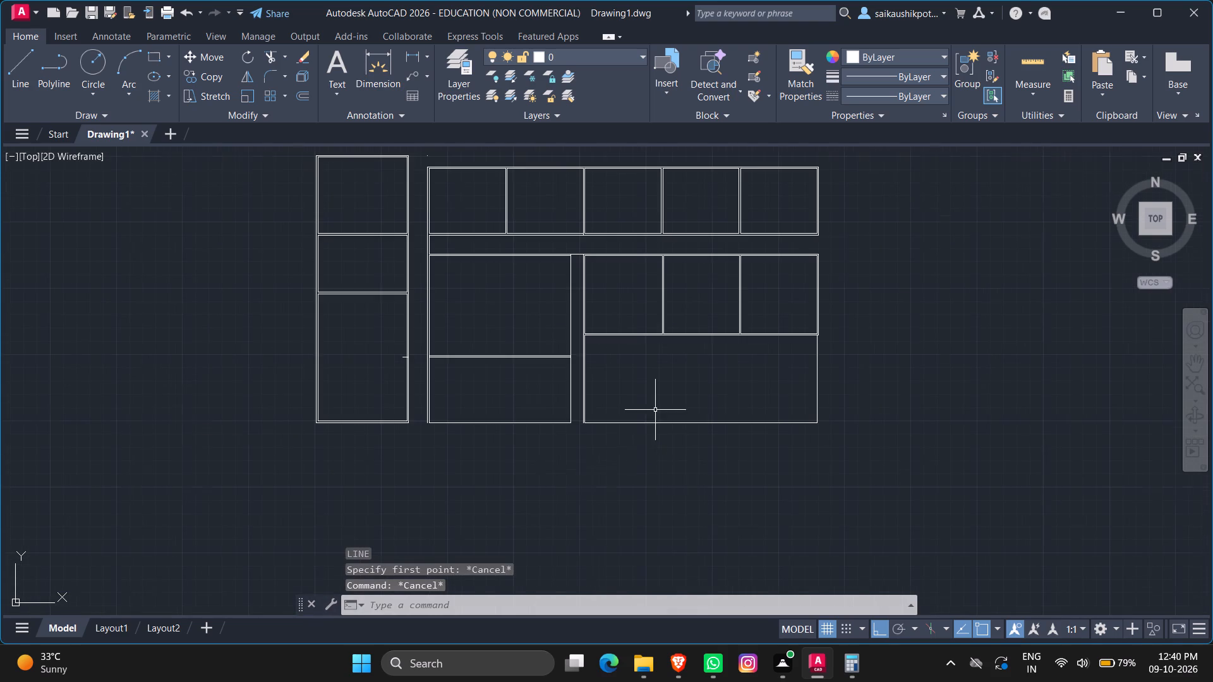
pyautogui.scroll(2, 460, 454)
pyautogui.scroll(2, 514, 445)
pyautogui.scroll(-3, 468, 433)
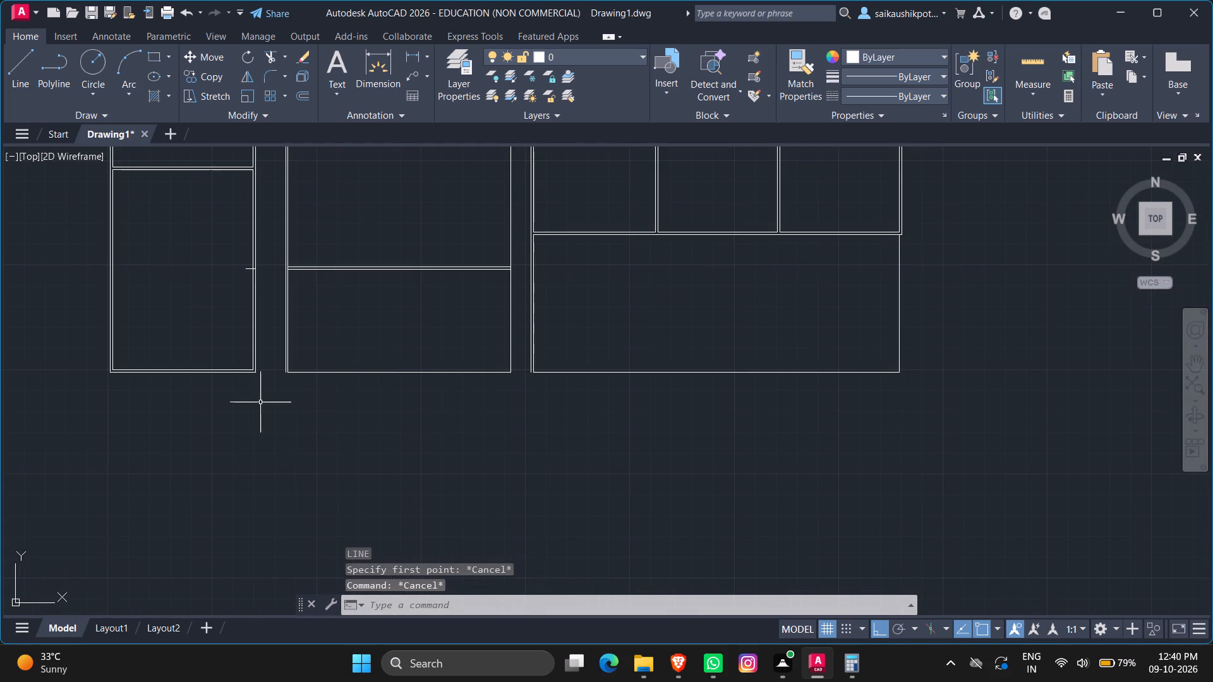
pyautogui.scroll(-2, 186, 360)
pyautogui.scroll(4, 267, 375)
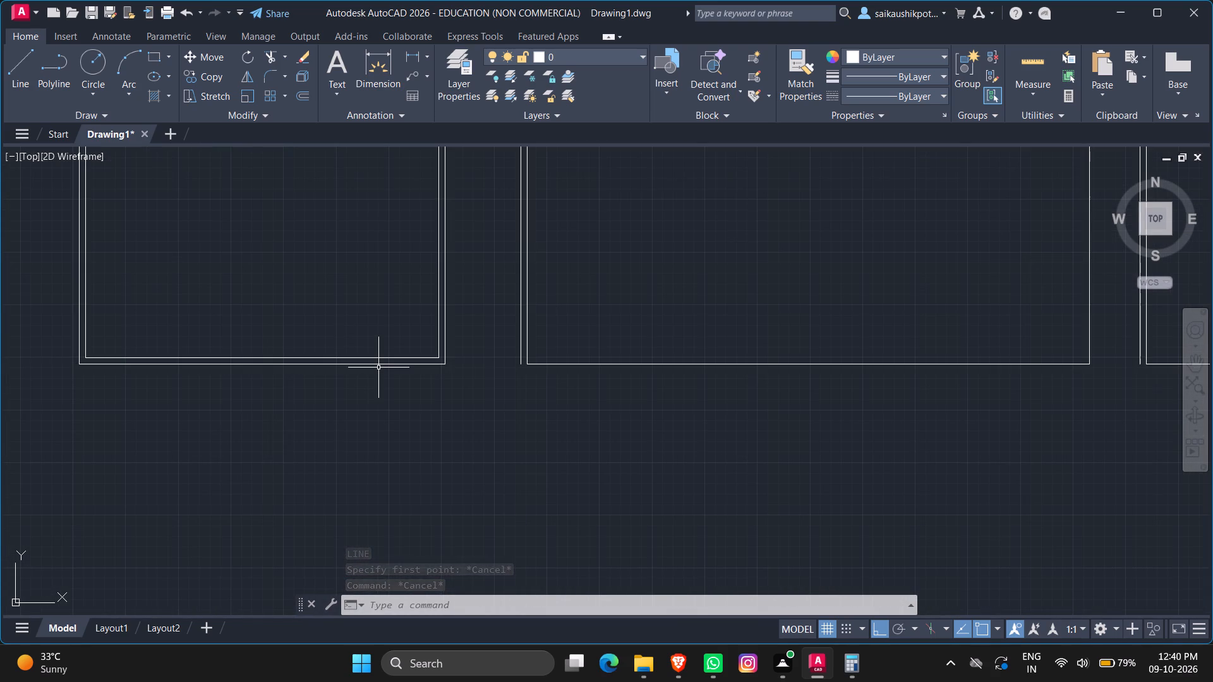
pyautogui.press('l')
pyautogui.press('Return')
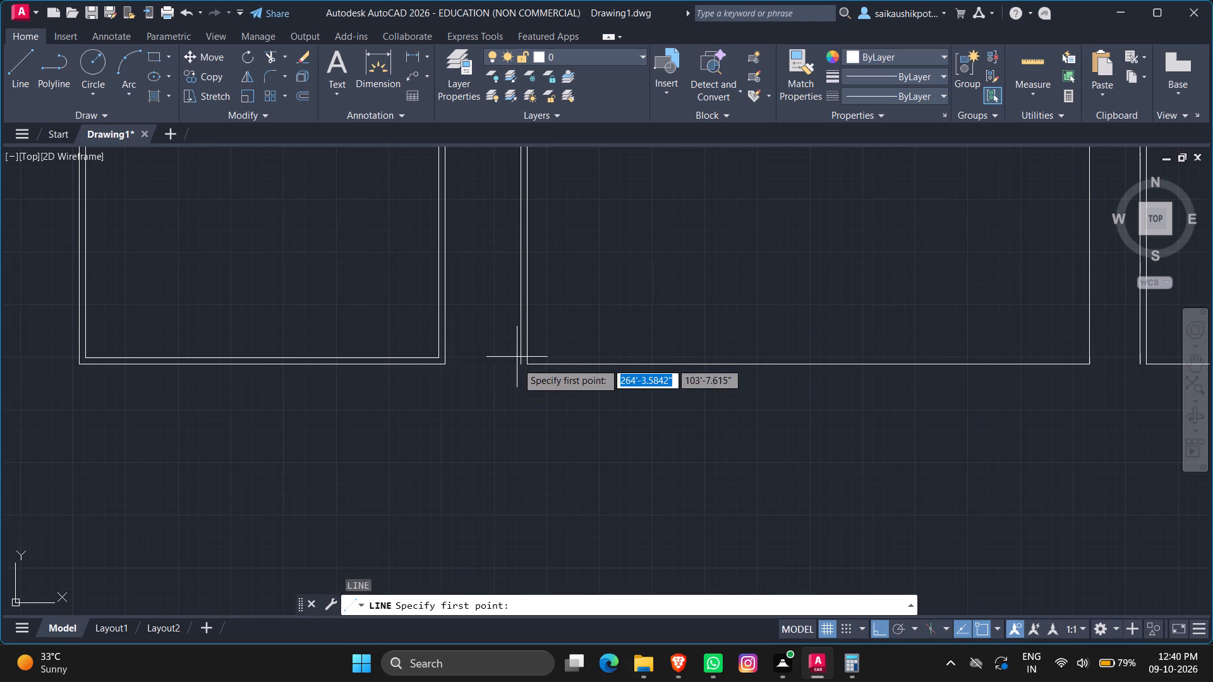
pyautogui.scroll(3, 517, 373)
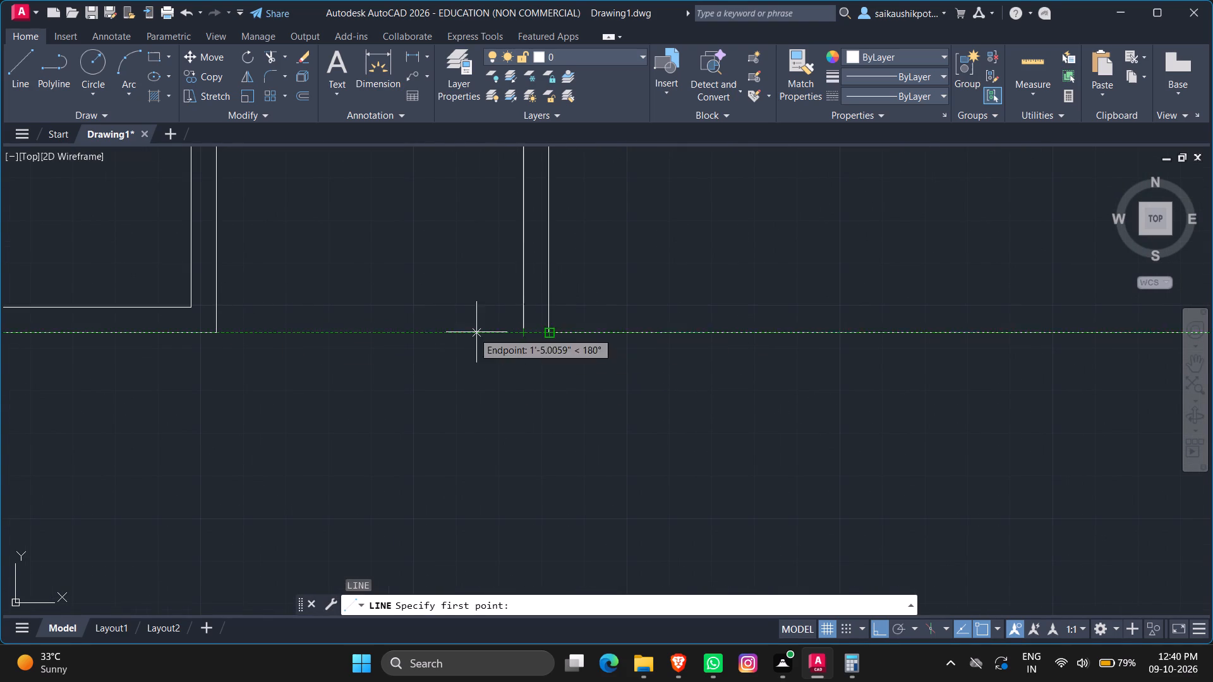
pyautogui.click(524, 337)
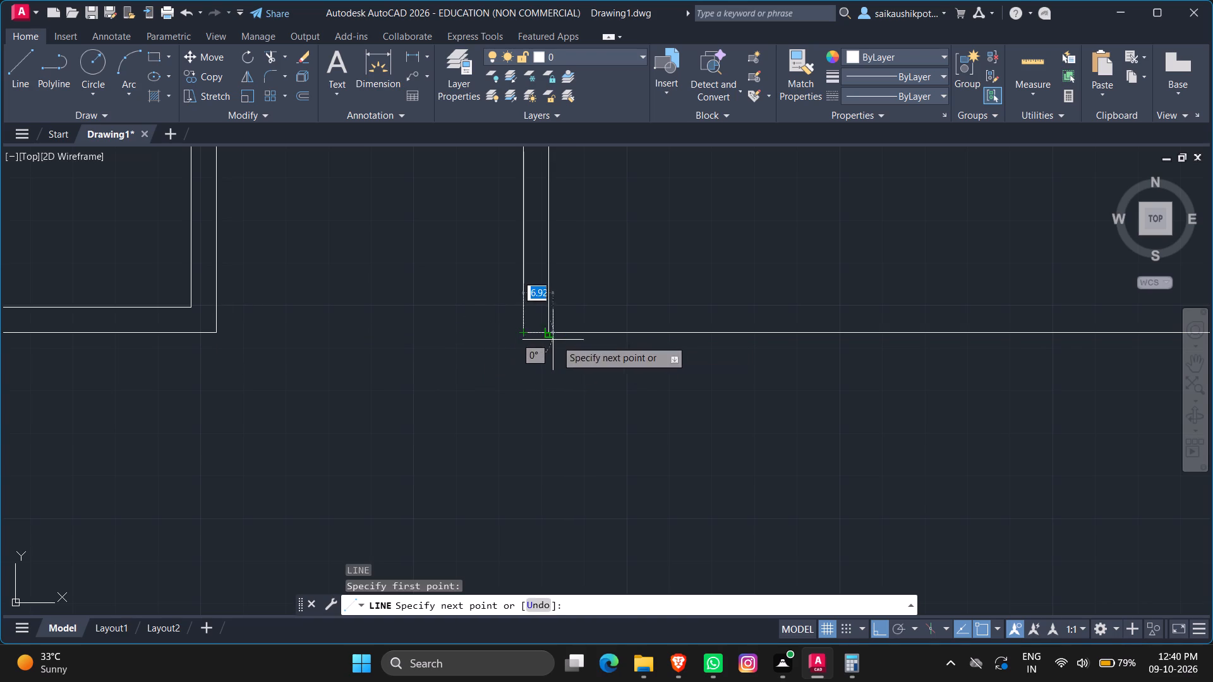
pyautogui.click(554, 333)
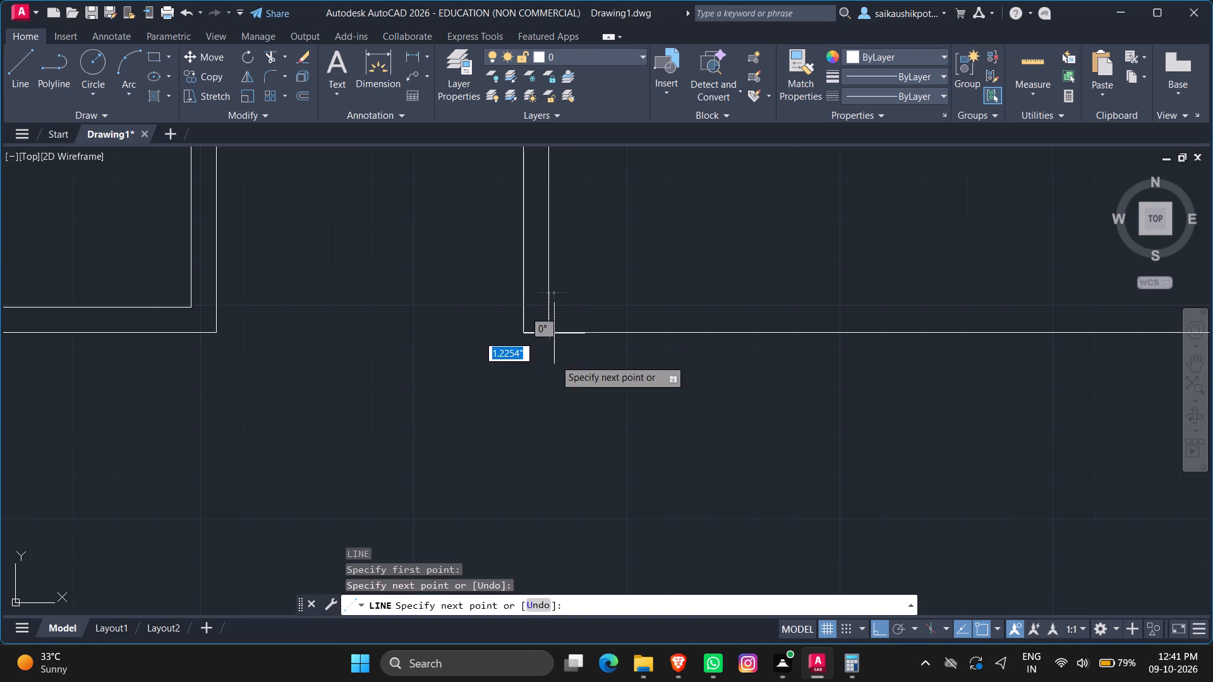
pyautogui.press('Escape')
pyautogui.press('Escape')
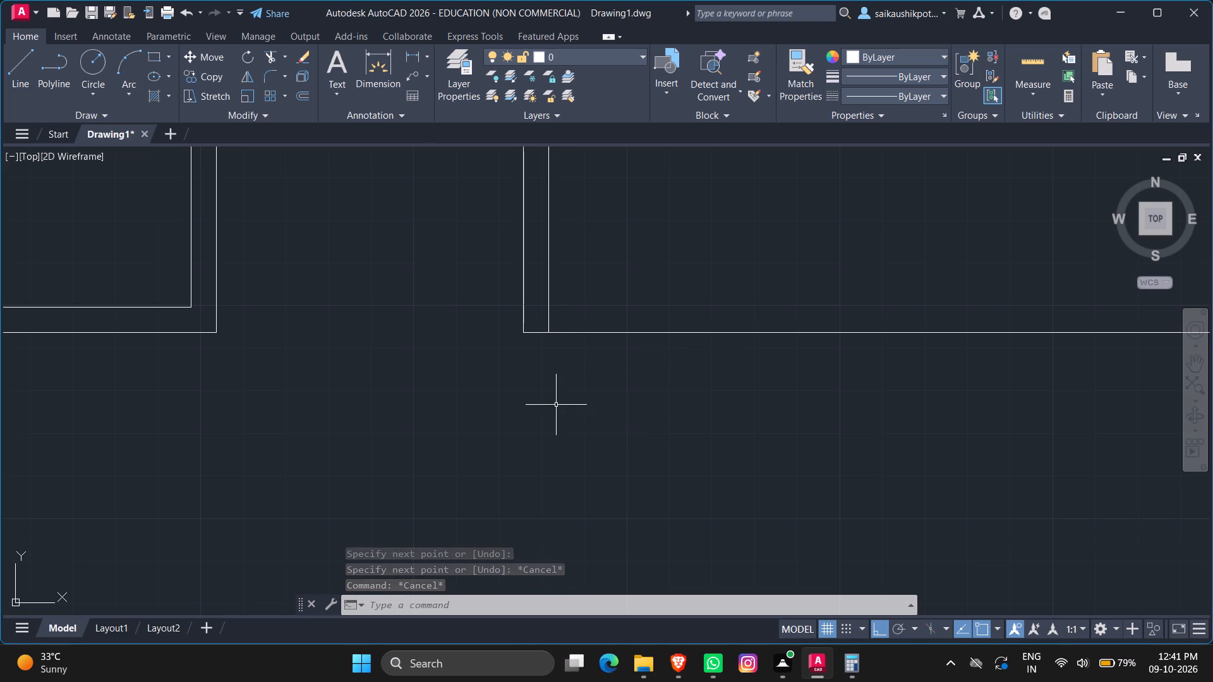
# Join the short closing line with the bottom line of the lower 44'6" wide space.
pyautogui.scroll(2, 535, 321)
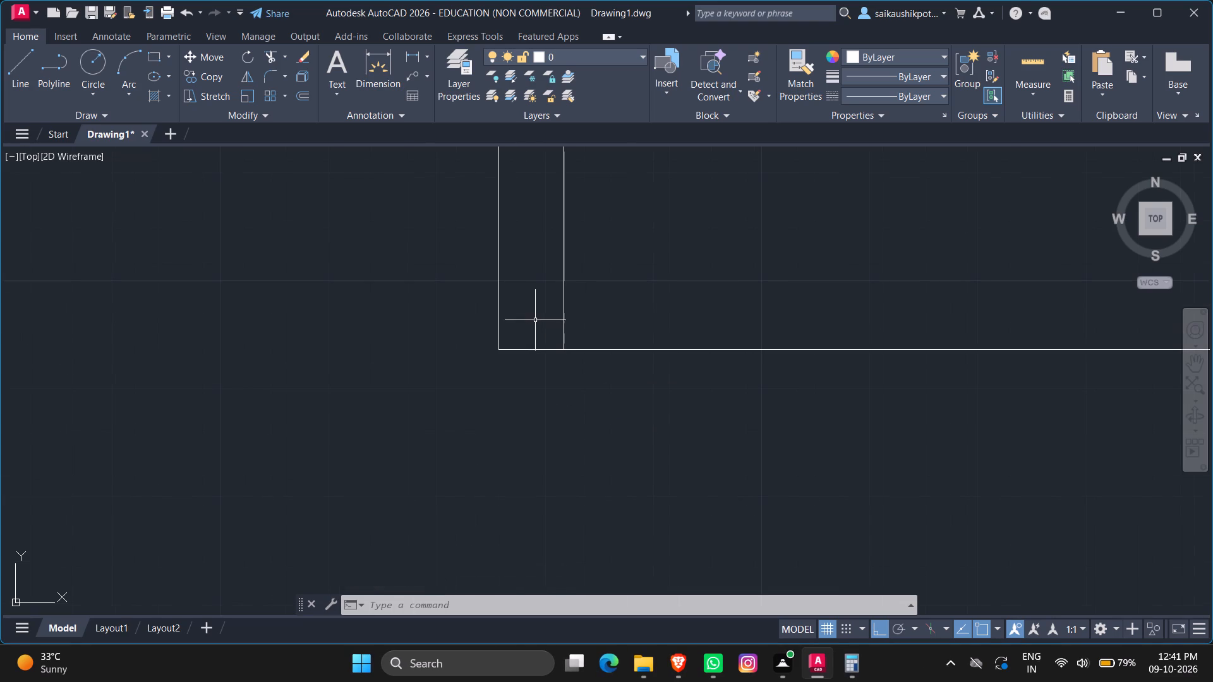
pyautogui.click(531, 349)
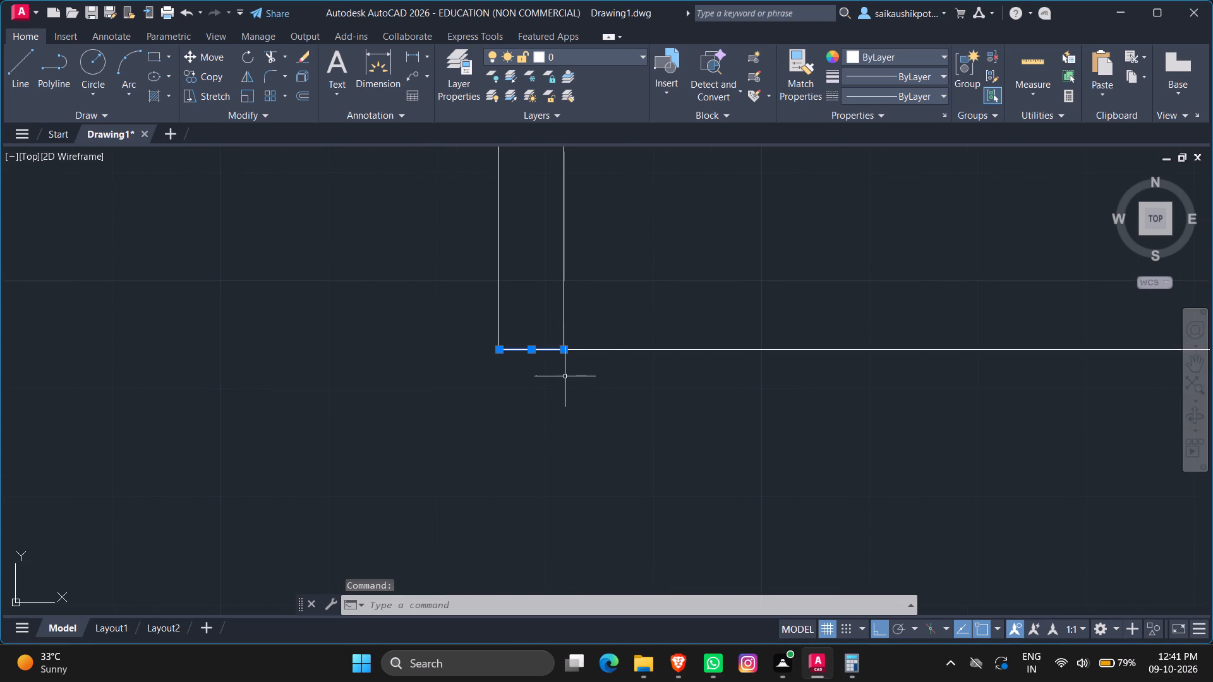
pyautogui.click(585, 350)
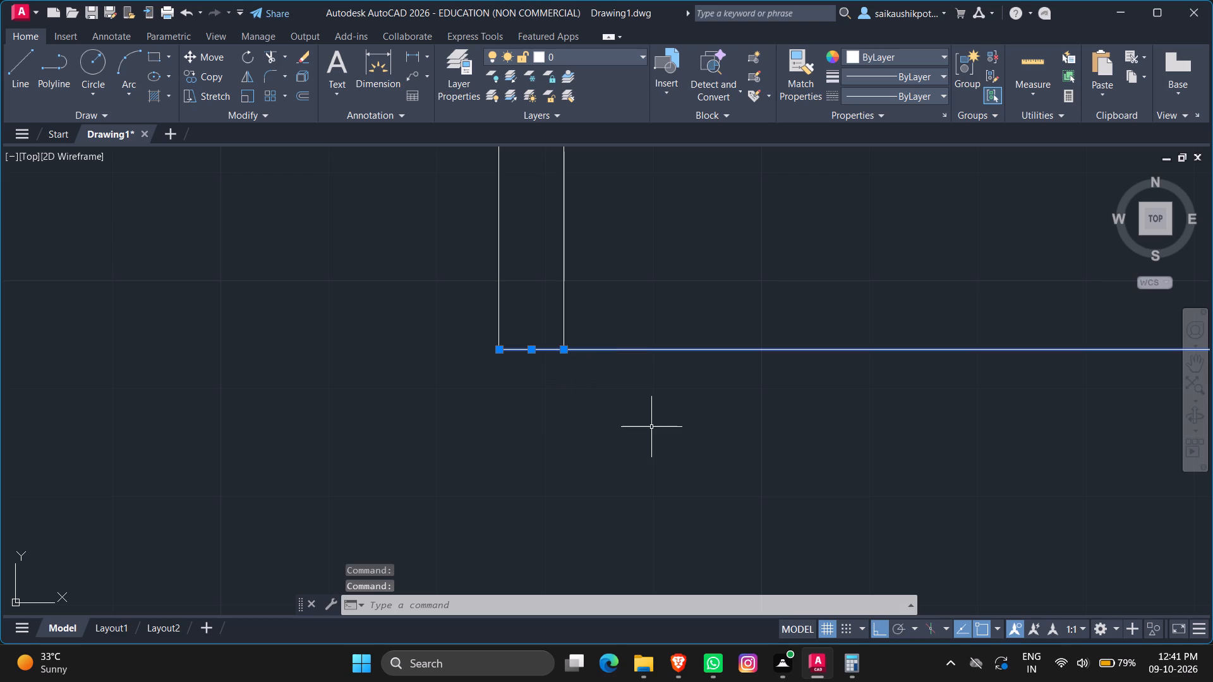
pyautogui.write('JOIN')
pyautogui.press('Return')
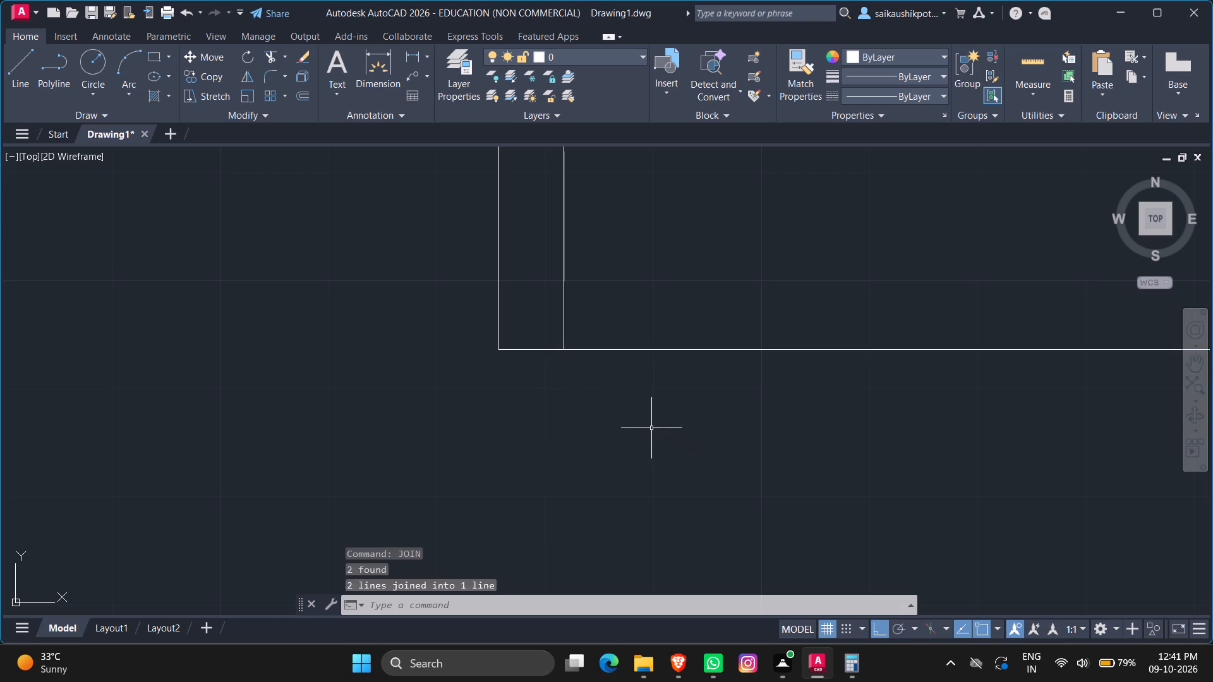
# Offset the bottom line of the lower 44'6" wide space 6" upward to form its bottom wall.
pyautogui.scroll(-4, 656, 436)
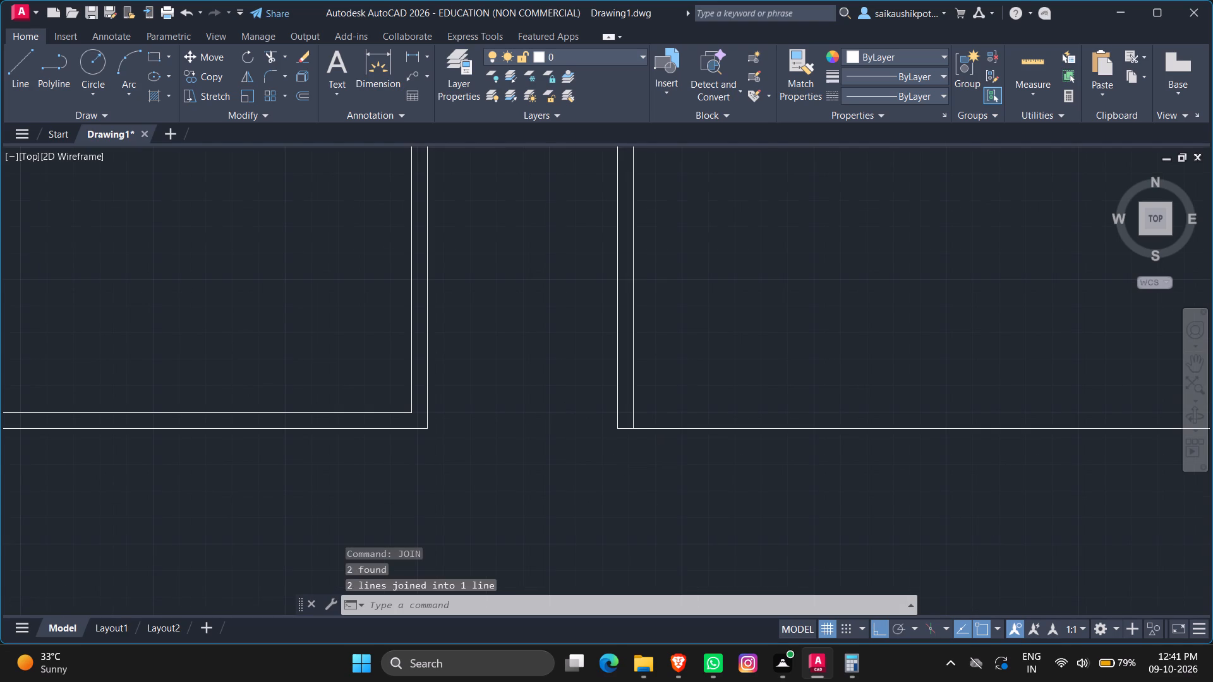
pyautogui.press('o')
pyautogui.press('Return')
pyautogui.press('6')
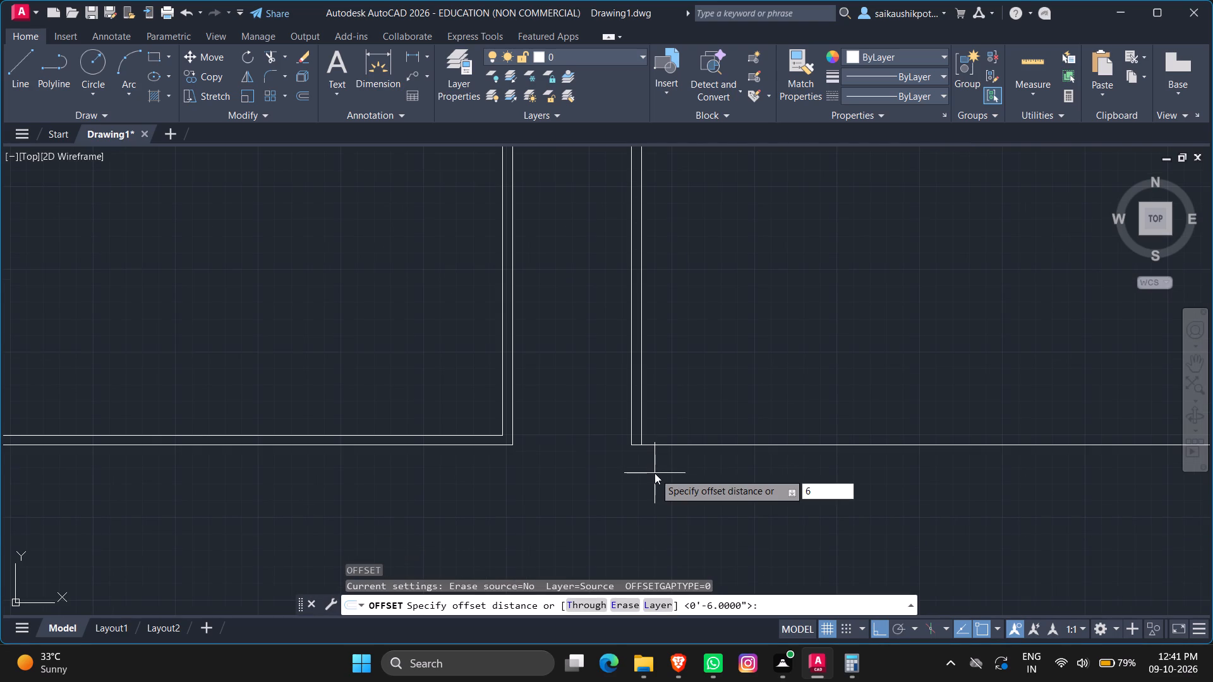
pyautogui.hotkey('shift', '"')
pyautogui.press('Return')
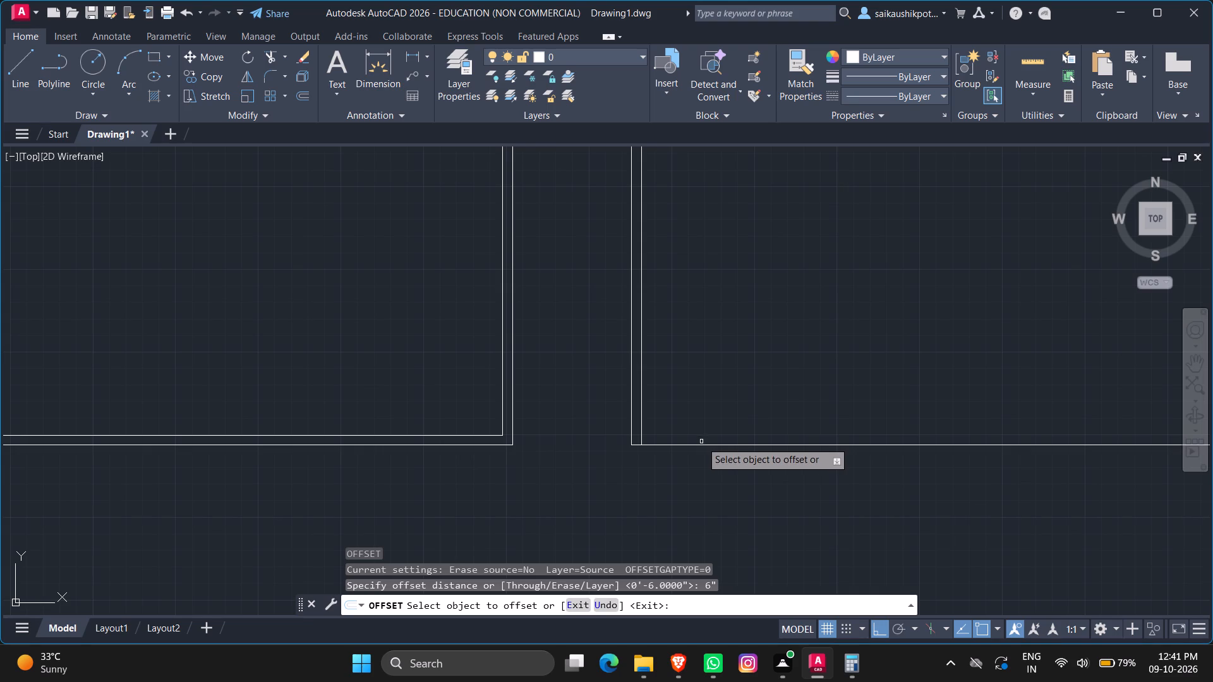
pyautogui.click(701, 446)
pyautogui.click(713, 391)
# Offset the bottom line of the 73' wide space 6" upward to form its bottom wall.
pyautogui.scroll(-4, 701, 435)
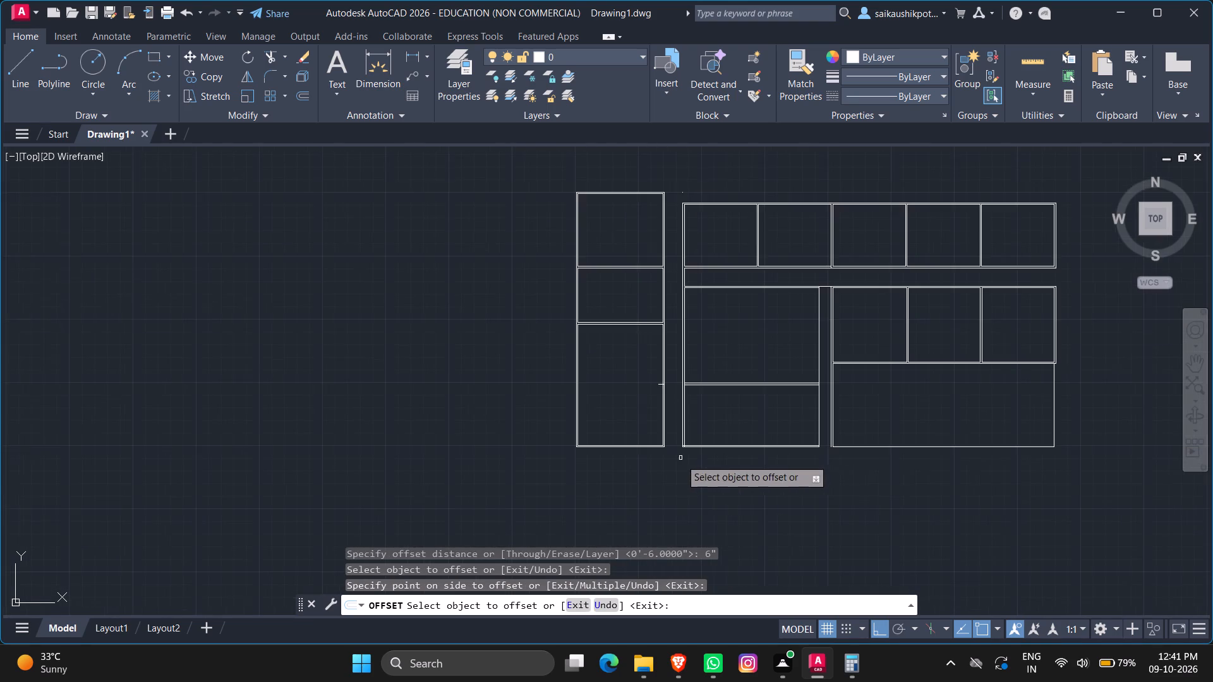
pyautogui.scroll(2, 787, 450)
pyautogui.scroll(-3, 817, 470)
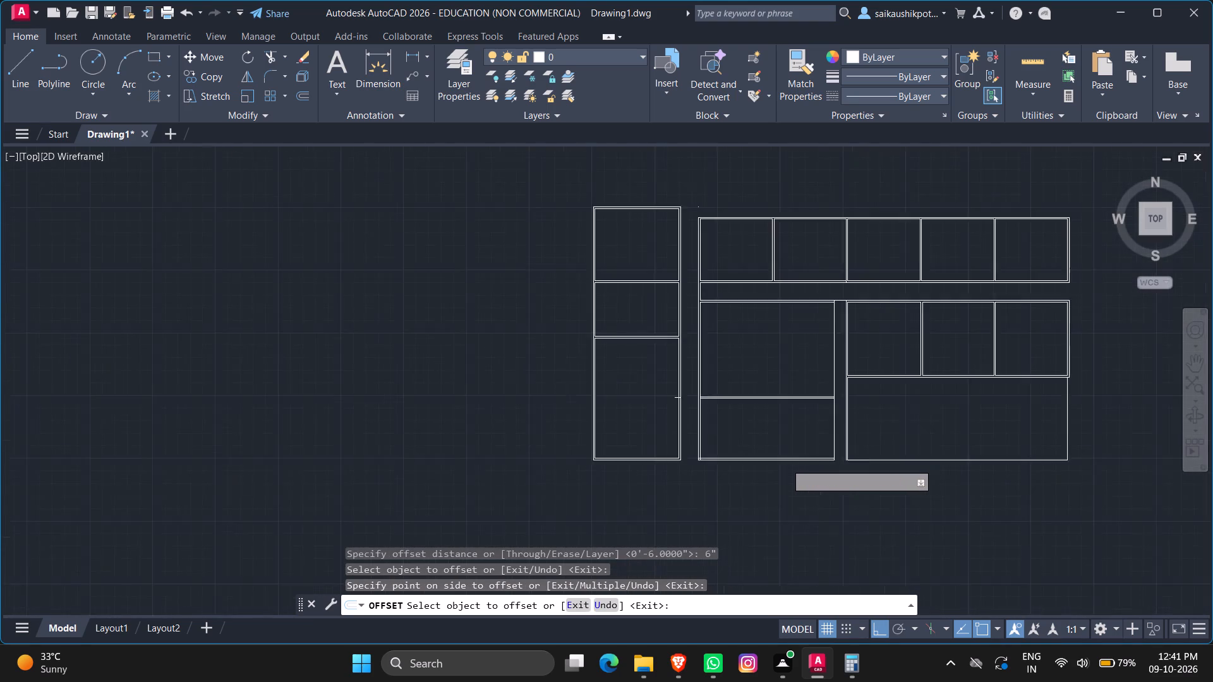
pyautogui.scroll(4, 833, 460)
pyautogui.click(798, 469)
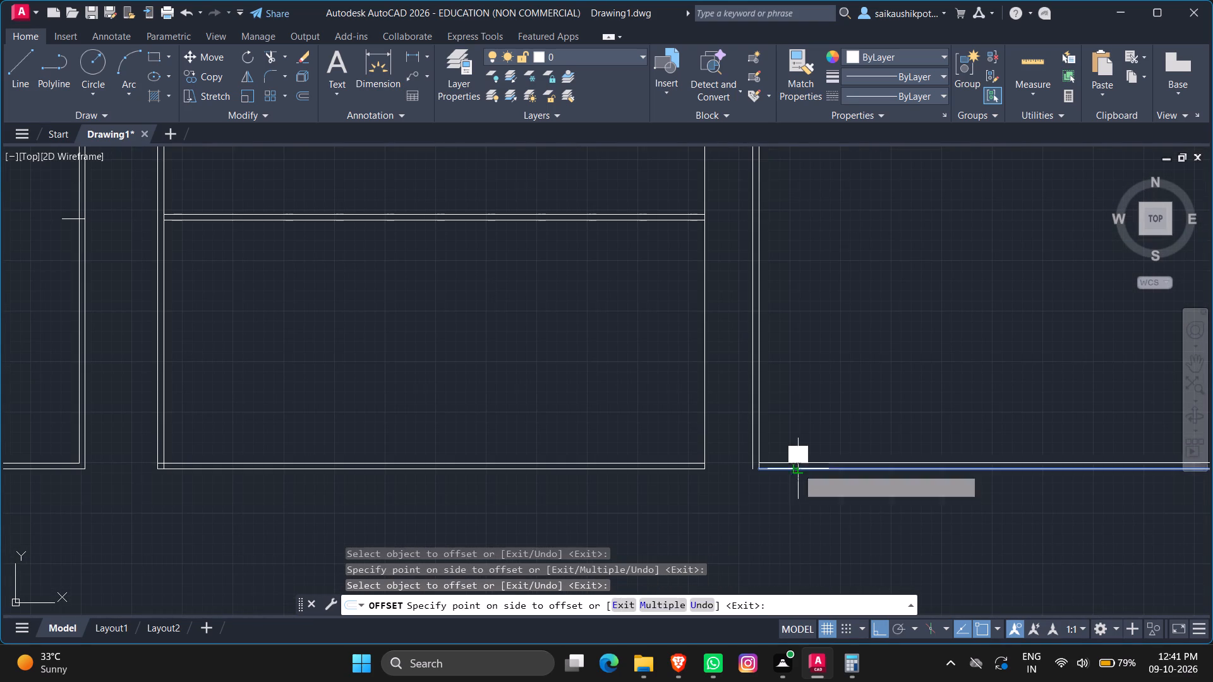
pyautogui.click(798, 439)
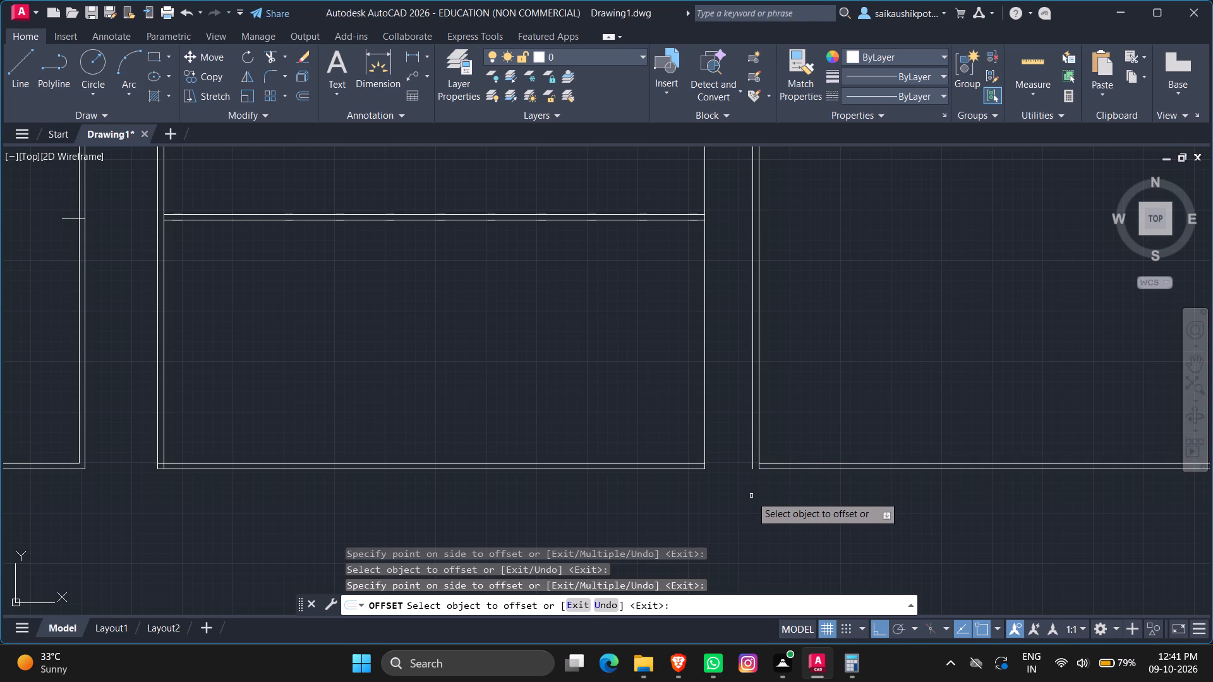
pyautogui.press('Escape')
pyautogui.press('Escape')
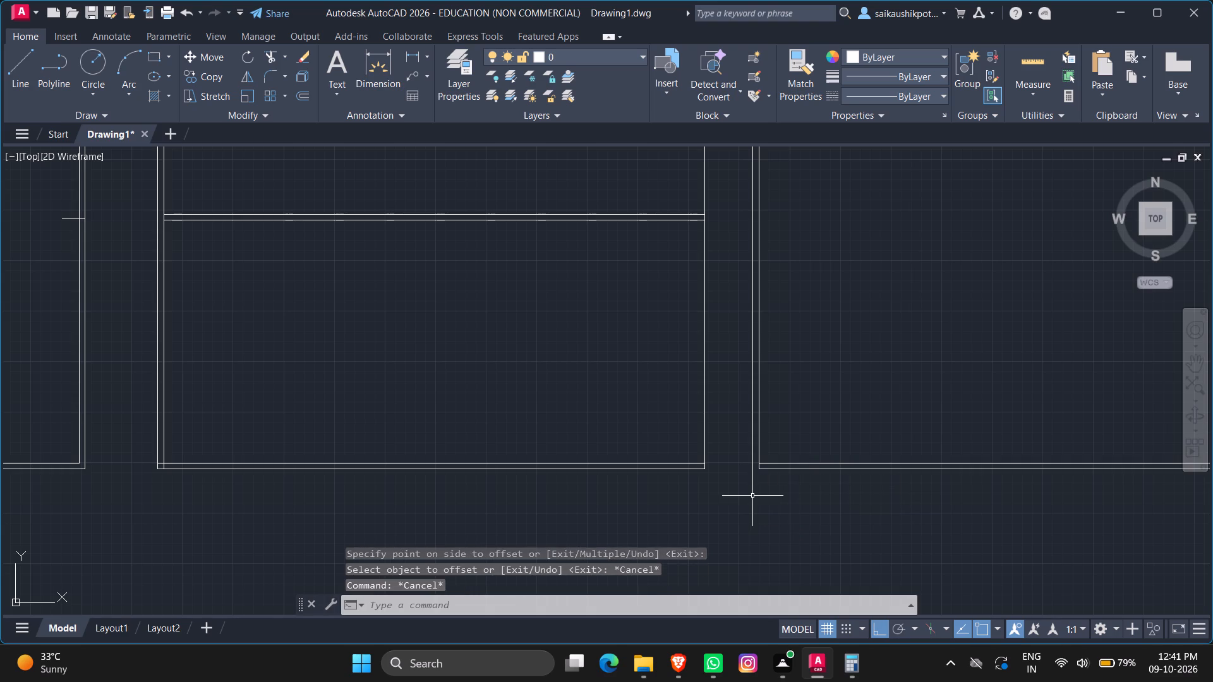
# Stretch the bottom line of the 73' wide space 6" left to the outer line of its left wall.
pyautogui.scroll(4, 752, 458)
pyautogui.scroll(-4, 769, 495)
pyautogui.scroll(4, 768, 530)
pyautogui.scroll(3, 745, 324)
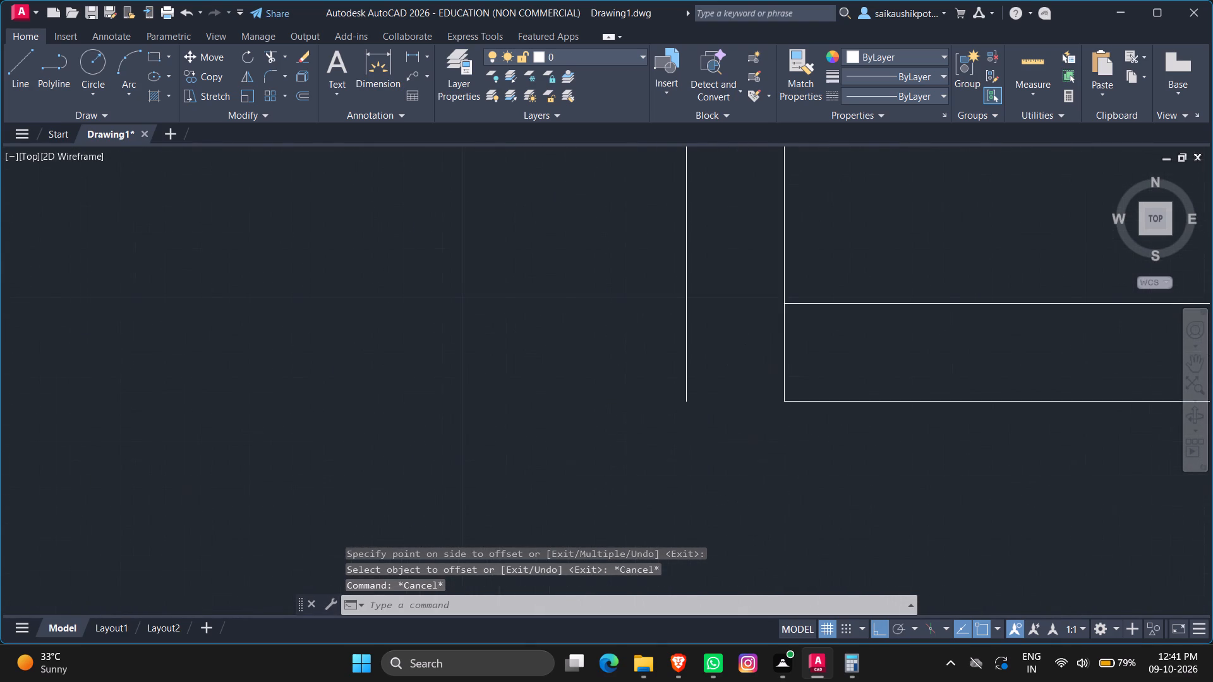
pyautogui.click(838, 449)
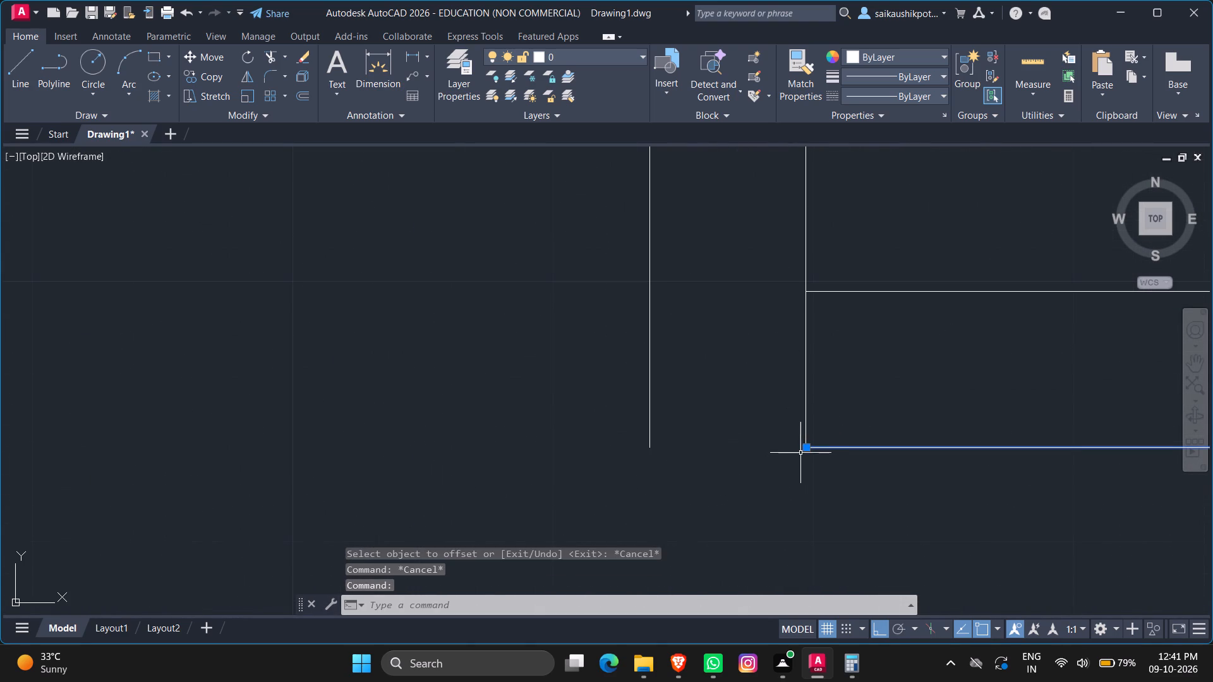
pyautogui.click(805, 450)
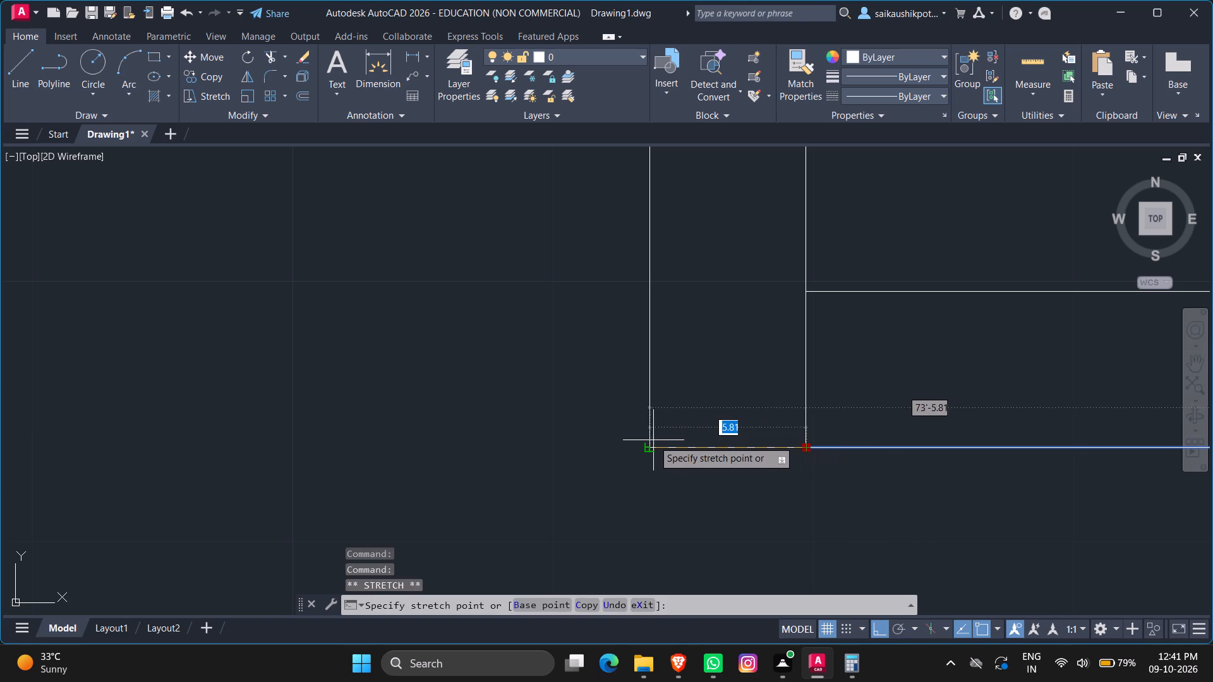
pyautogui.doubleClick(649, 440)
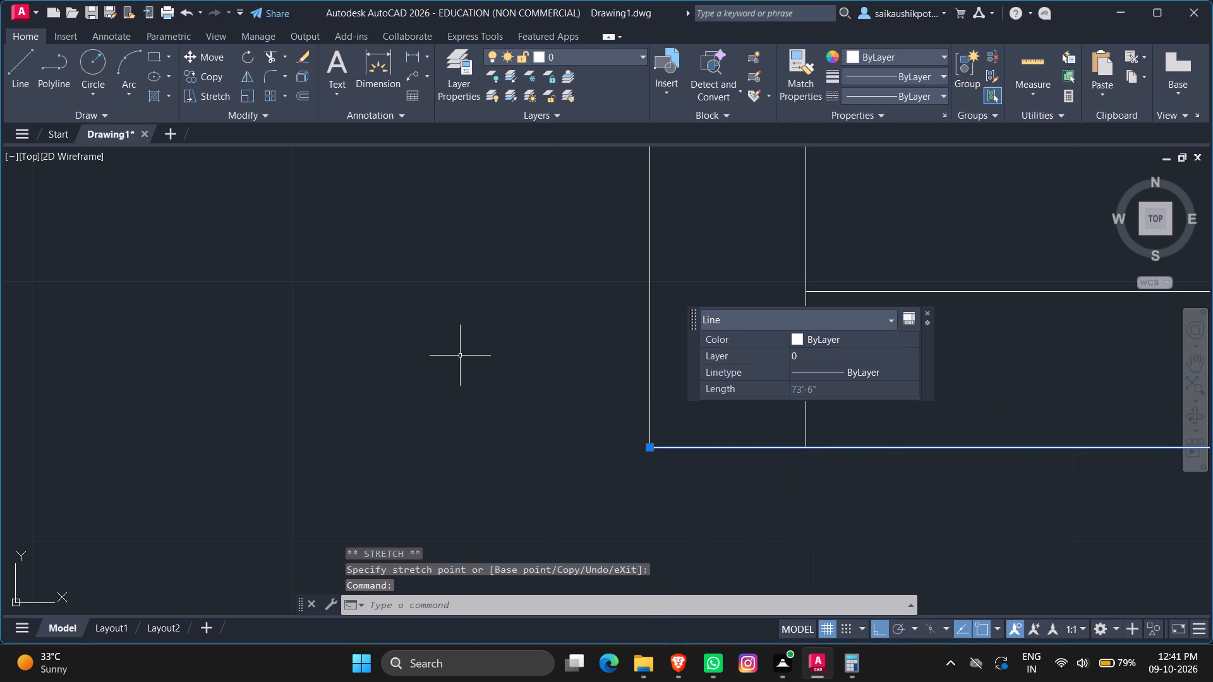
pyautogui.press('Escape')
pyautogui.press('Escape')
# Trim the inner line of the 73' wide space's left wall where it crosses the 6" bottom wall.
pyautogui.write('TR')
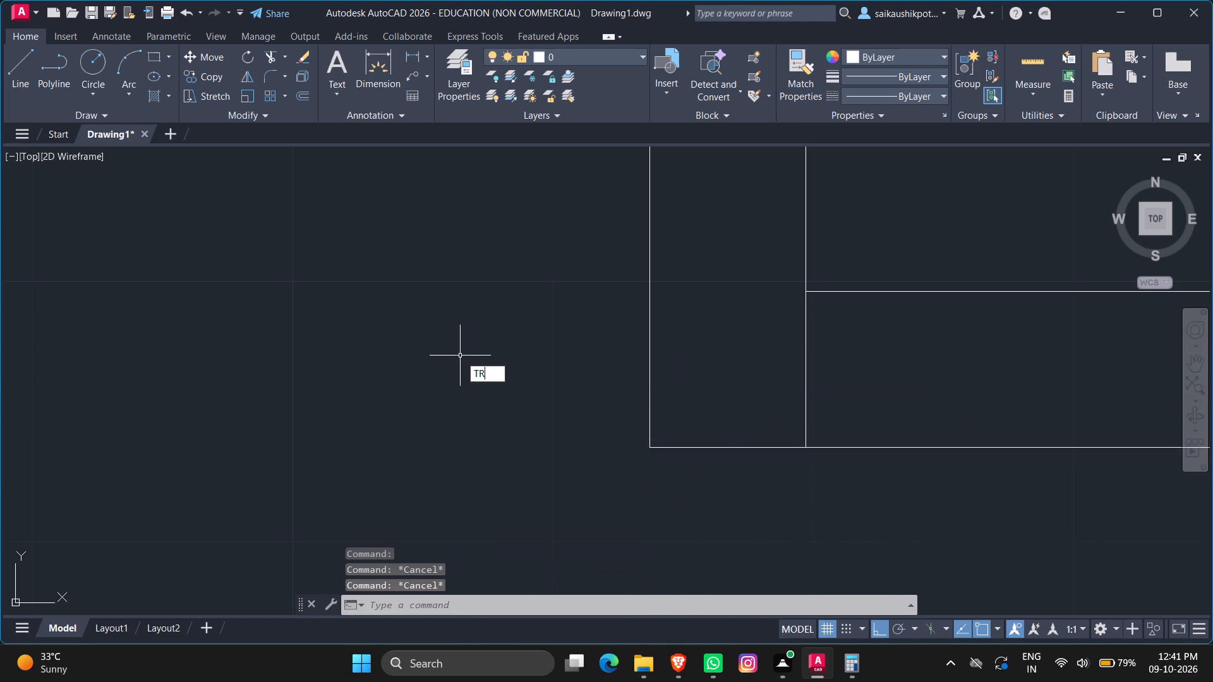
pyautogui.press('Return')
pyautogui.press('Return')
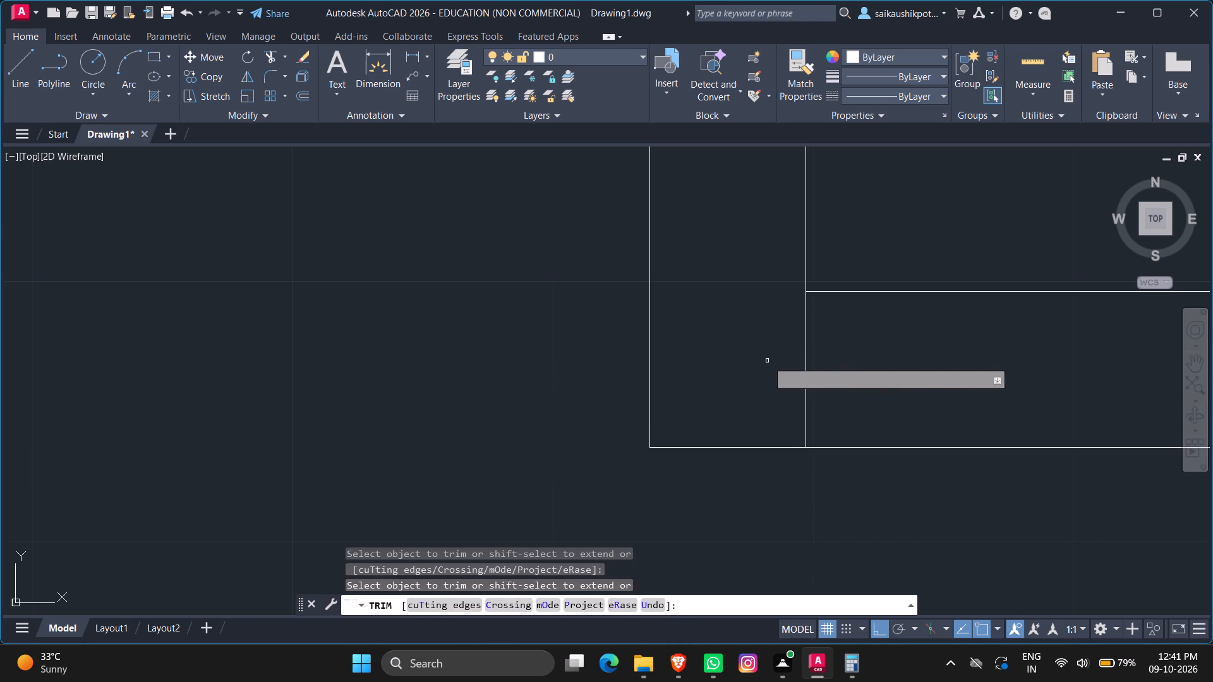
pyautogui.click(817, 362)
pyautogui.click(782, 367)
pyautogui.scroll(-7, 776, 368)
pyautogui.scroll(3, 704, 405)
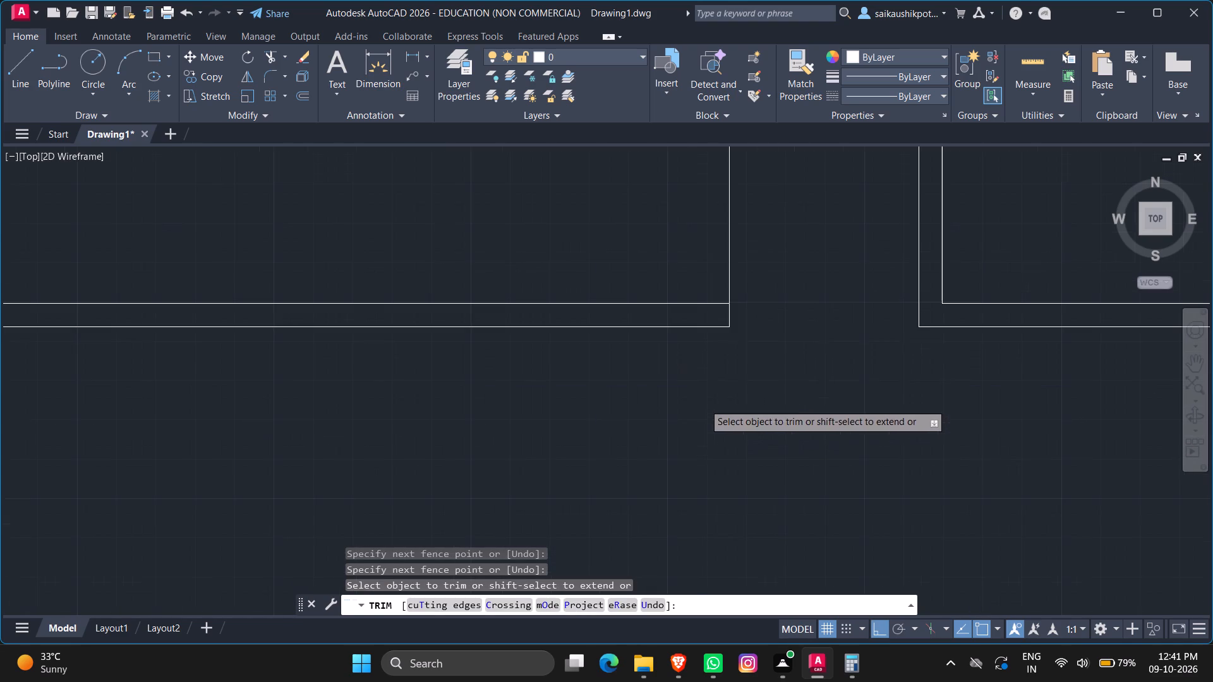
pyautogui.scroll(-5, 704, 420)
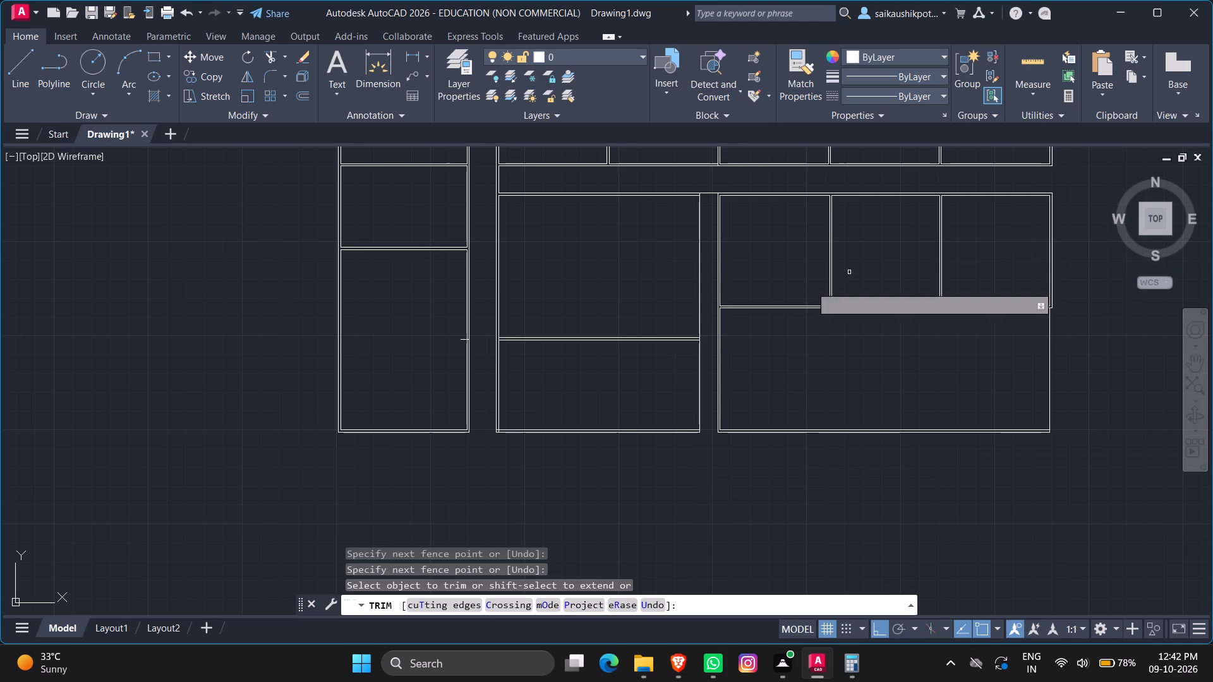
pyautogui.scroll(2, 701, 320)
pyautogui.scroll(-1, 771, 311)
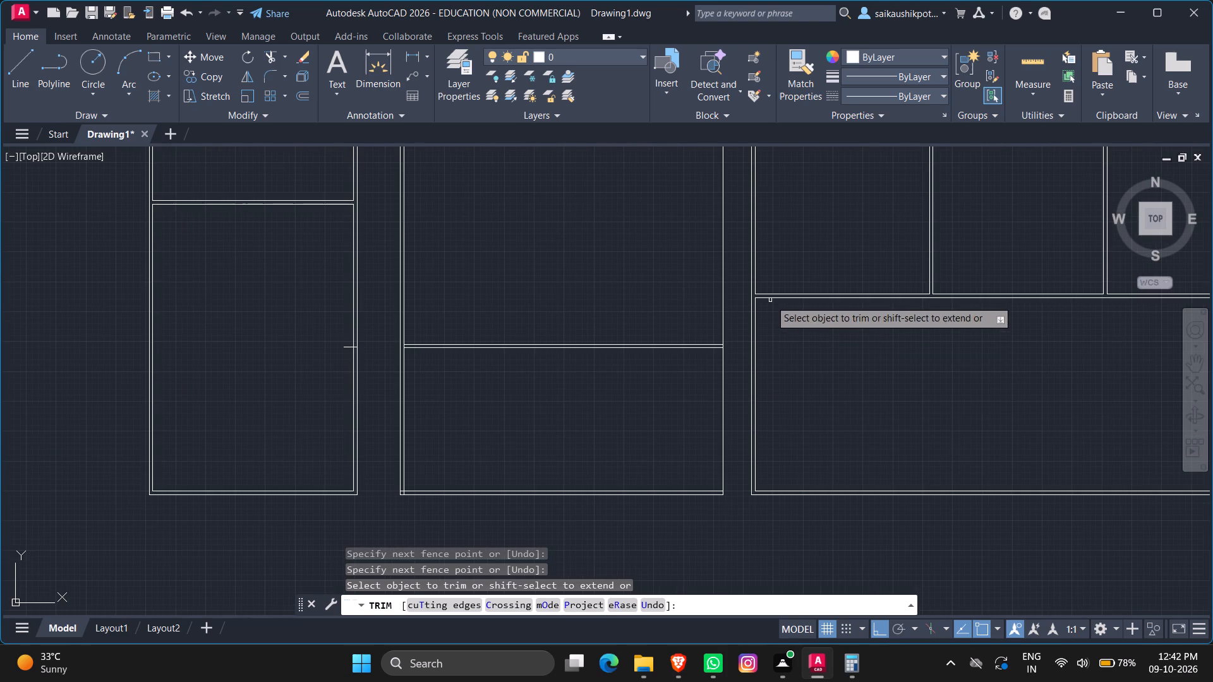
pyautogui.press('Escape')
pyautogui.press('Escape')
pyautogui.press('Escape')
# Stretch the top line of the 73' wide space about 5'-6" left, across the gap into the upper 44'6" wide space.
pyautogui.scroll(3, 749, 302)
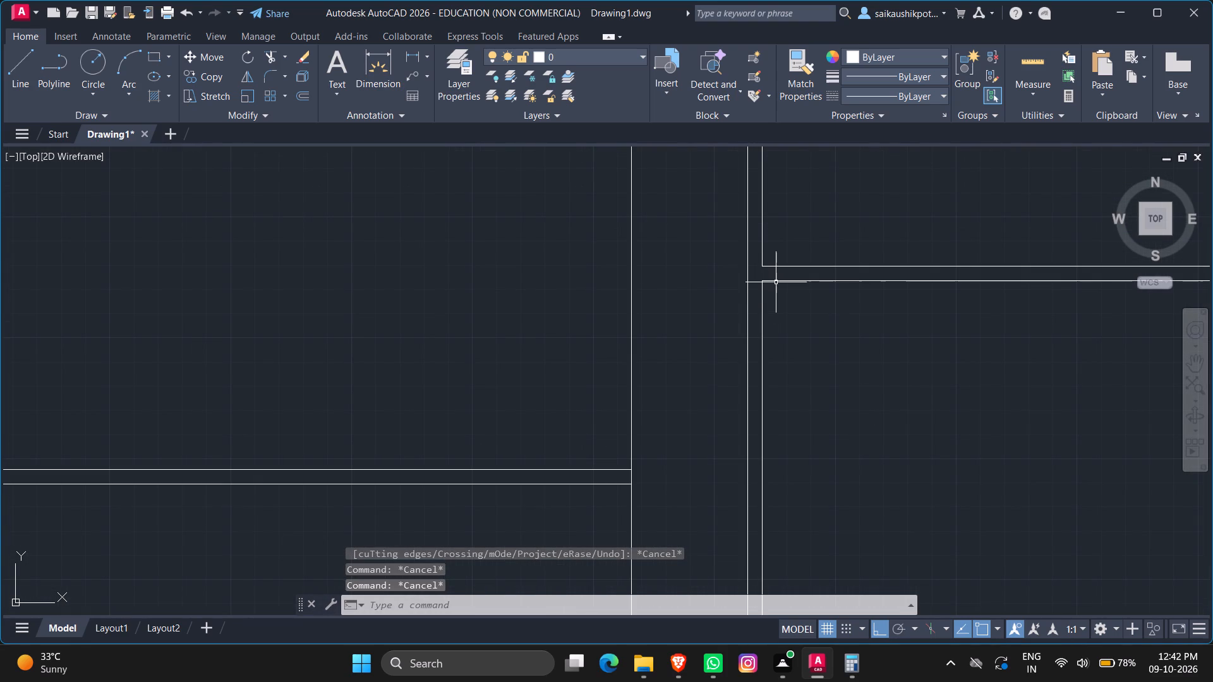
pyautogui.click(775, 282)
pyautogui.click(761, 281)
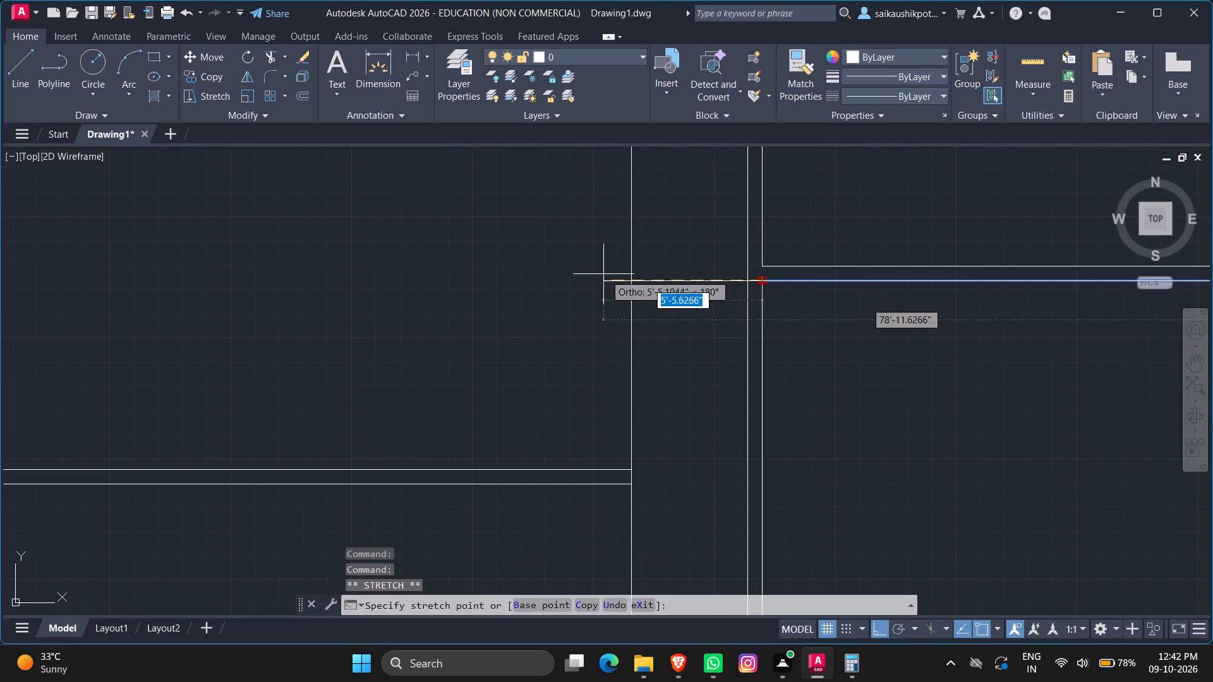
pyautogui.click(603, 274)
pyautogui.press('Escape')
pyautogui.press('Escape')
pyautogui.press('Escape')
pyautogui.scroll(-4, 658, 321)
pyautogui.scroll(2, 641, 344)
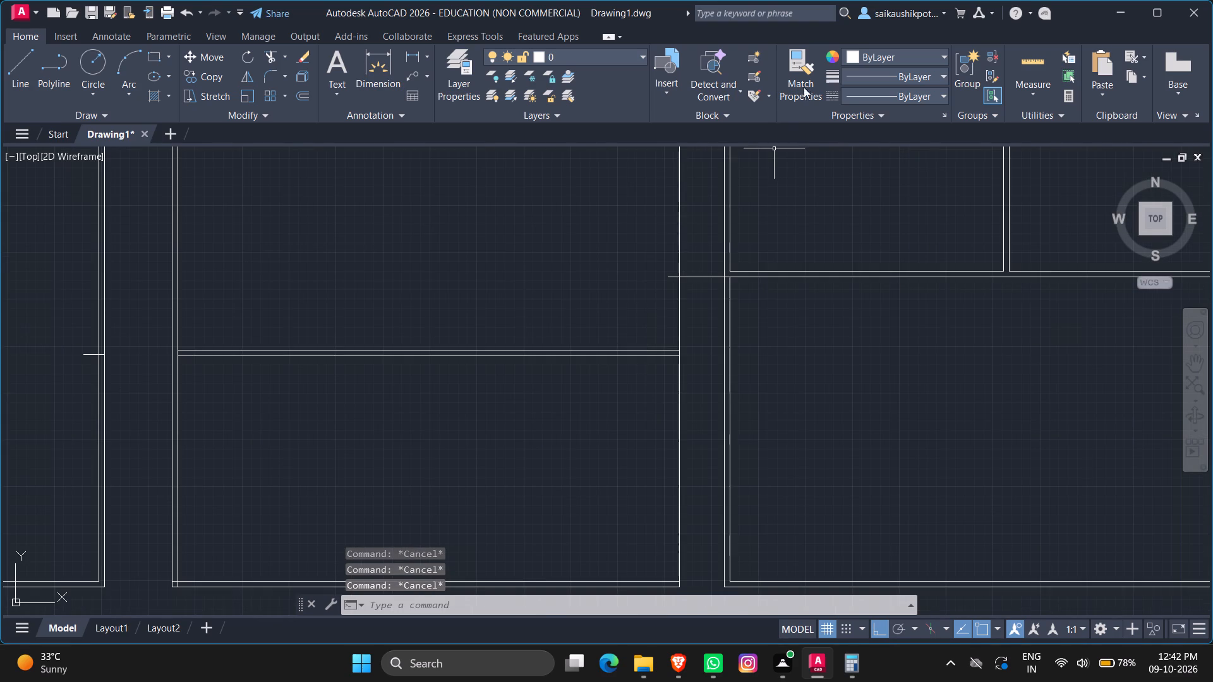
# Measure the vertical distance between the stretched line and the wall dividing the two 44'6" wide spaces.
pyautogui.click(1020, 64)
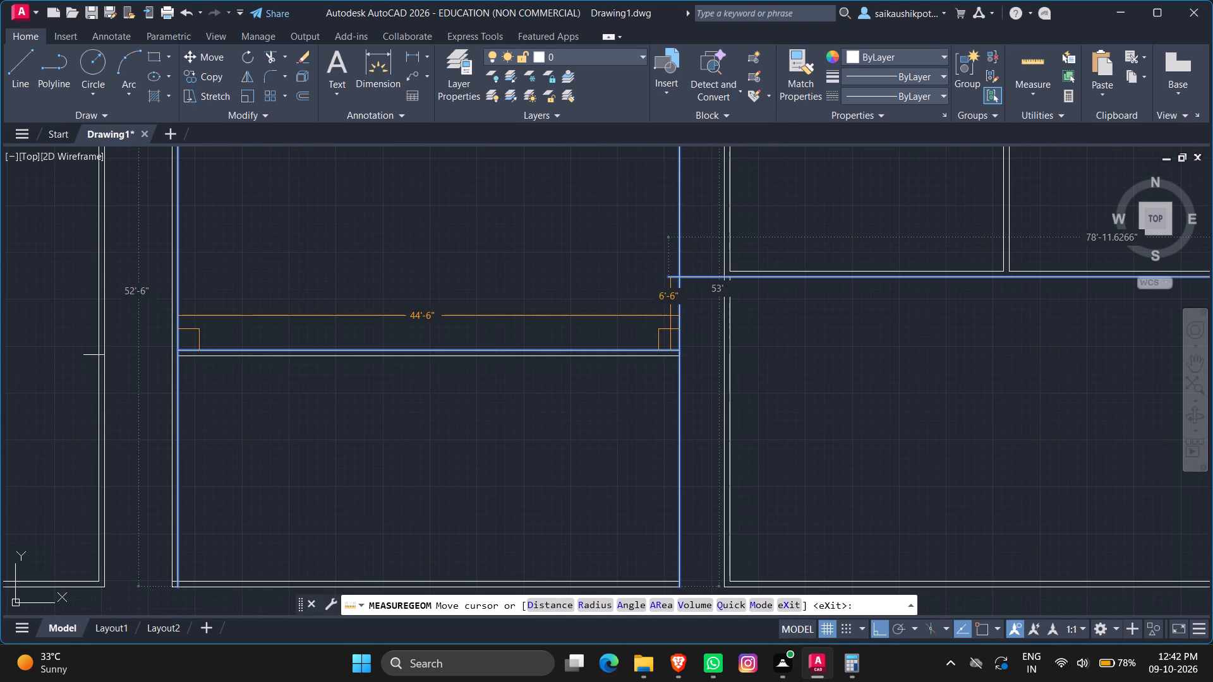
pyautogui.press('Escape')
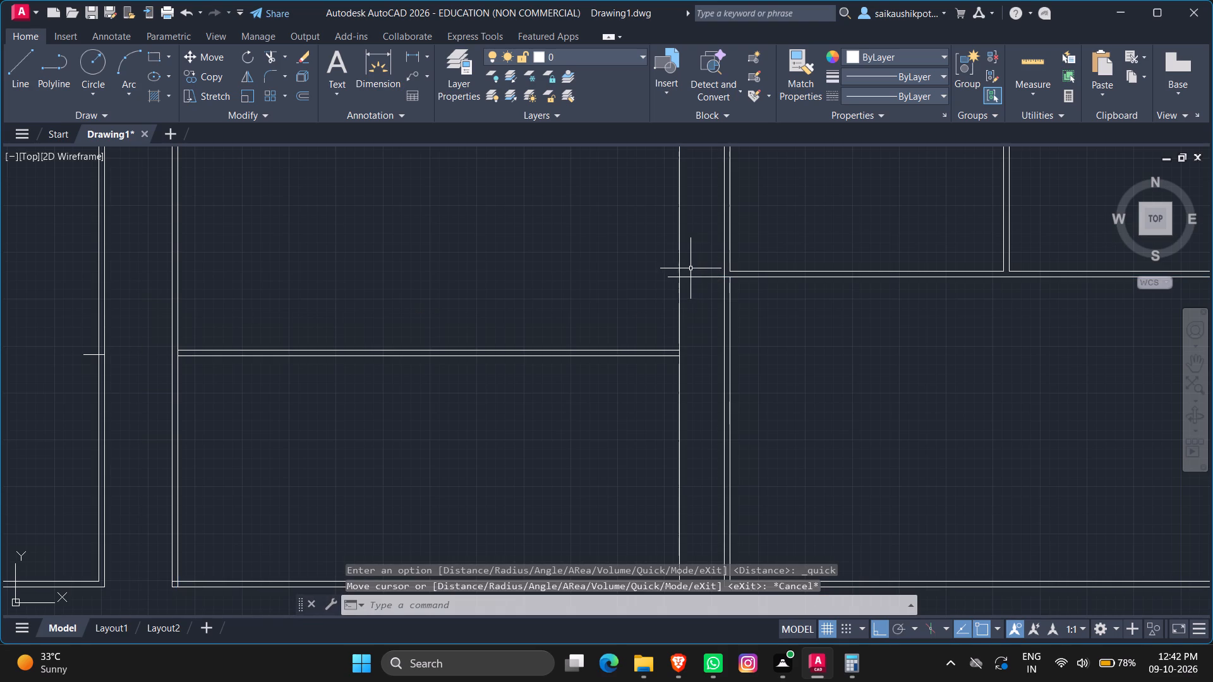
pyautogui.press('Escape')
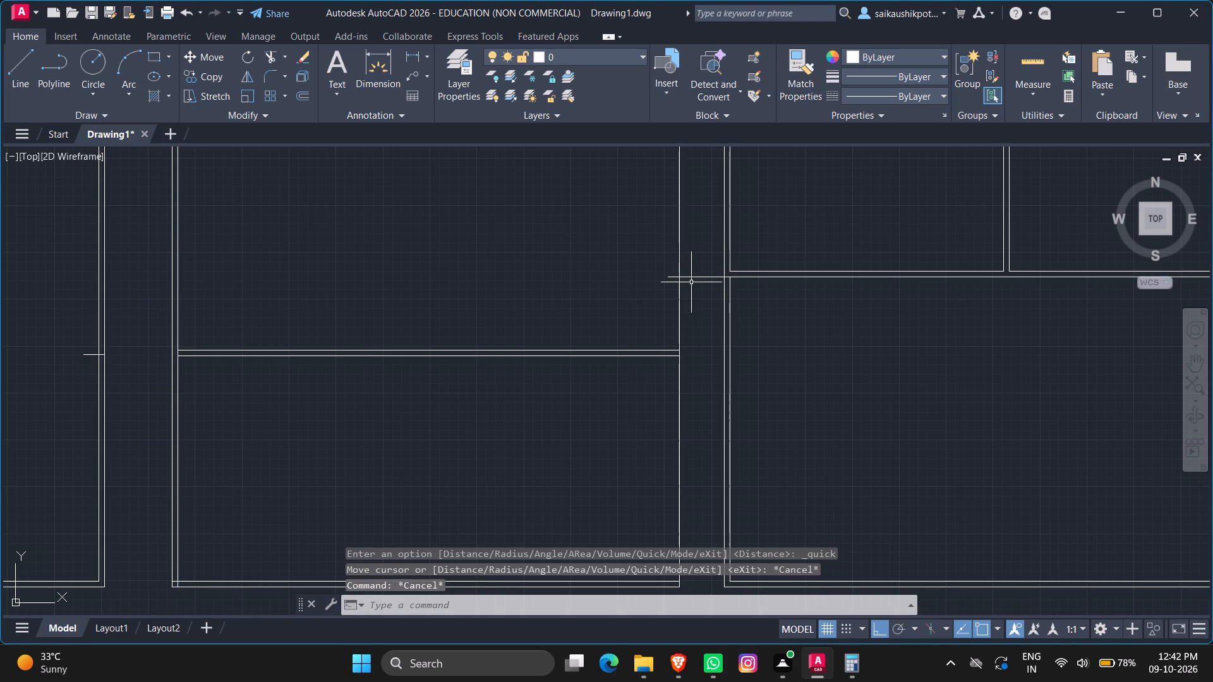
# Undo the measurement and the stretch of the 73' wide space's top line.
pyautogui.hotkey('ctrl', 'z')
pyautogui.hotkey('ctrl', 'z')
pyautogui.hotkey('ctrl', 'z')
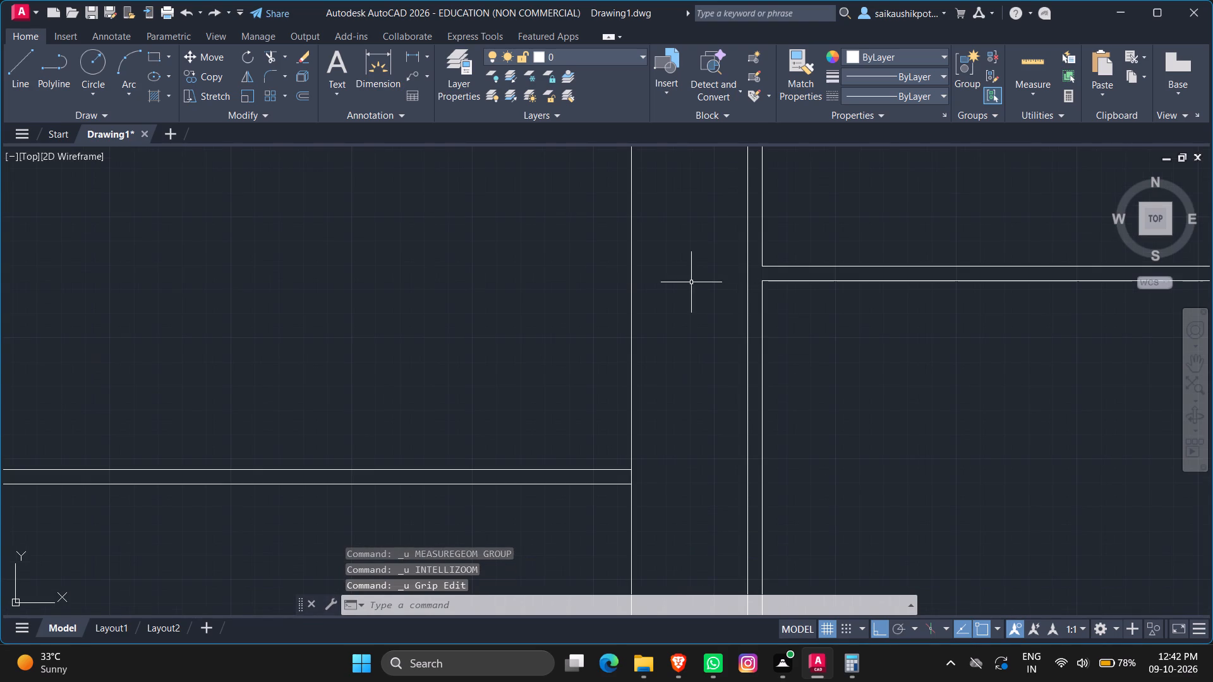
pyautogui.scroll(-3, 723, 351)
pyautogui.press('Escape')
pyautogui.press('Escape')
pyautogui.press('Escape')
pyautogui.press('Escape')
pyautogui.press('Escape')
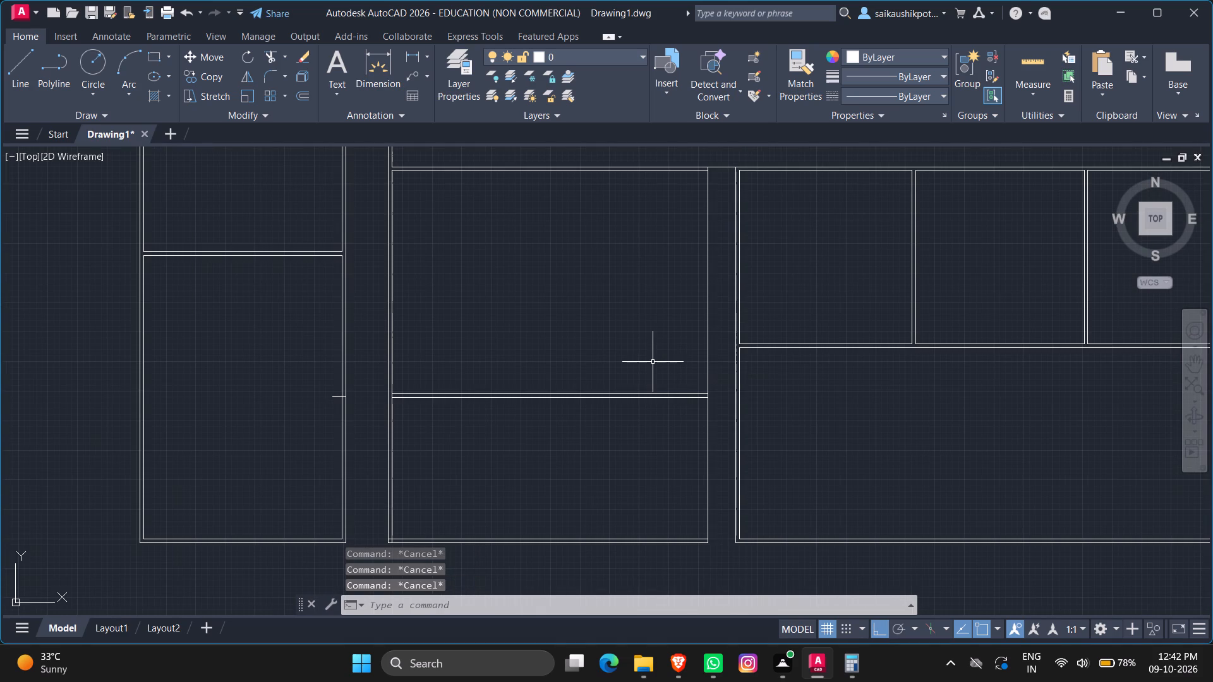
# Offset the upper line of the wall dividing the two 44'6" wide spaces 6' upward.
pyautogui.press('o')
pyautogui.press('Return')
pyautogui.write("6'")
pyautogui.press('Return')
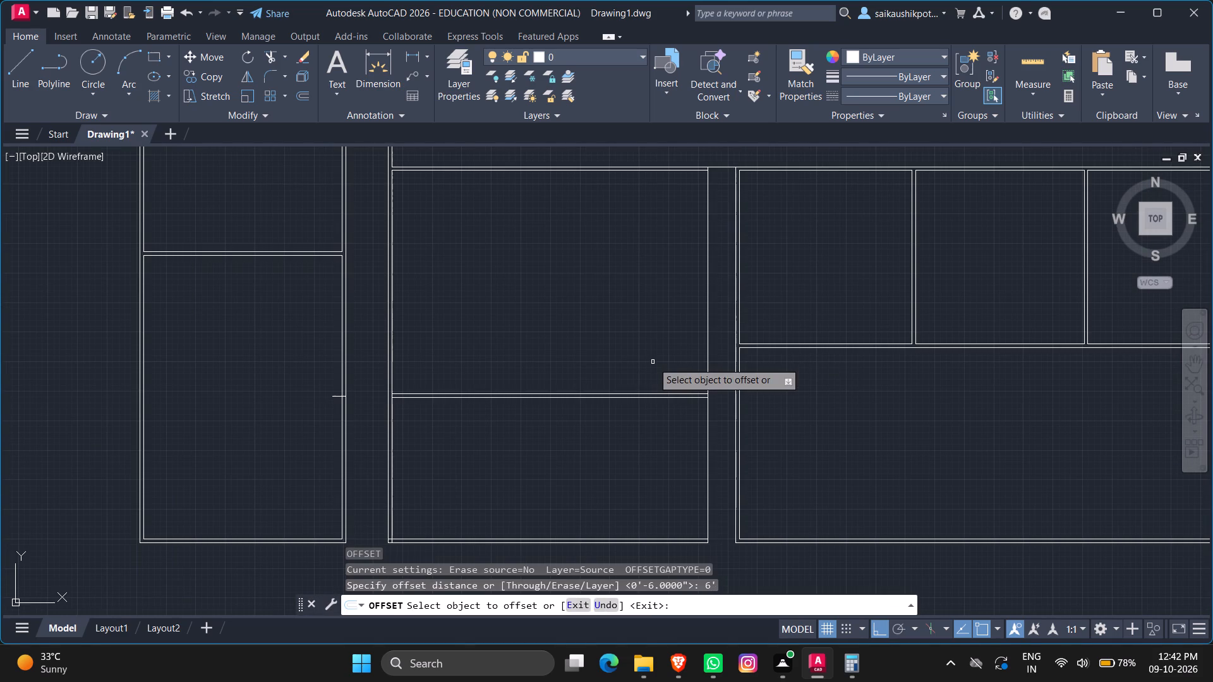
pyautogui.scroll(1, 662, 403)
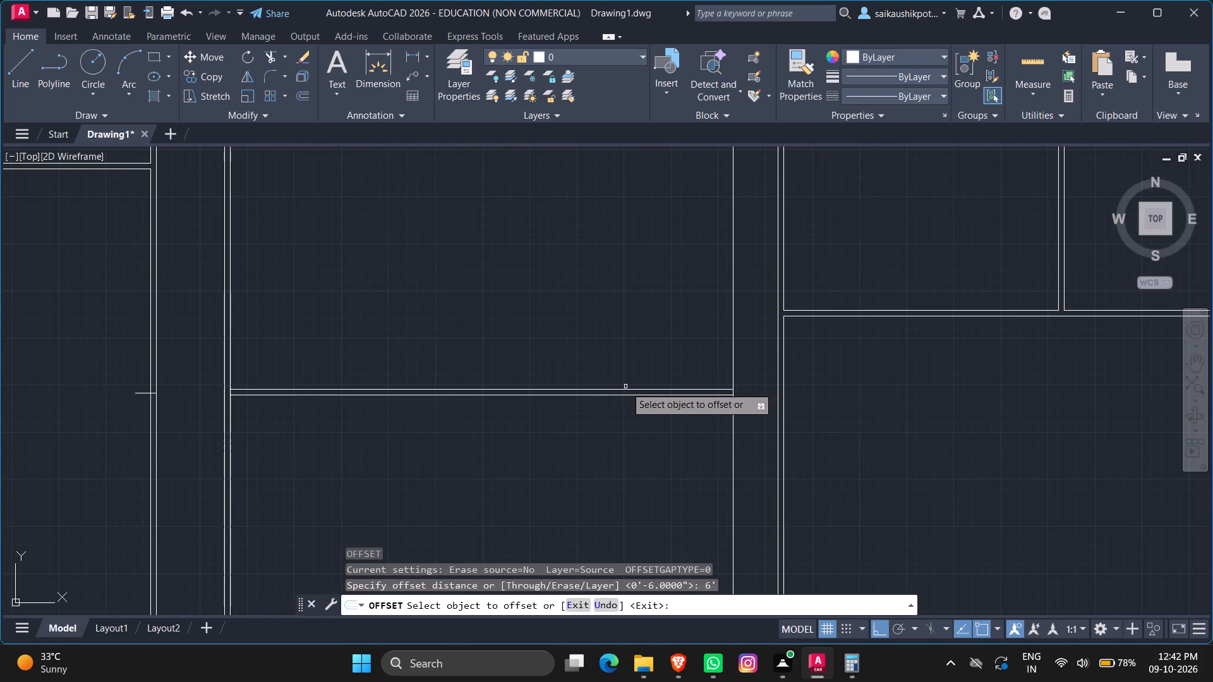
pyautogui.click(628, 388)
pyautogui.click(627, 337)
pyautogui.press('Escape')
pyautogui.press('Escape')
pyautogui.scroll(-2, 627, 337)
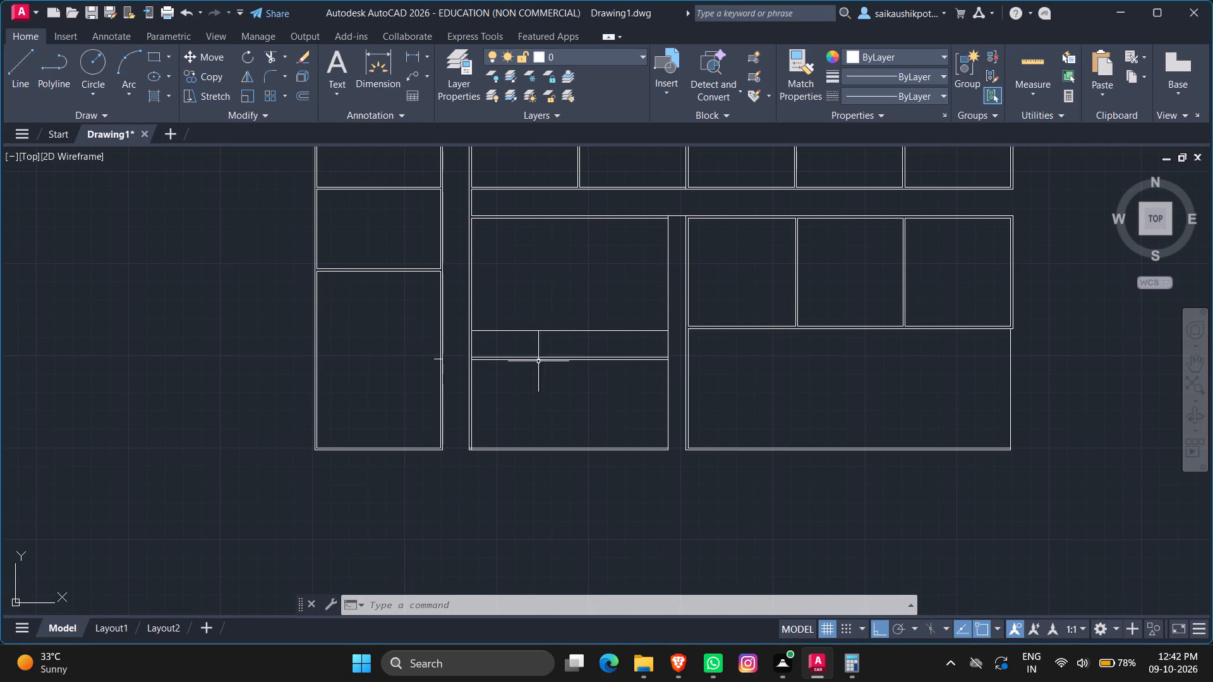
# Stretch the left end of the line 6' above the dividing wall to the outer line of the left wall.
pyautogui.scroll(3, 469, 337)
pyautogui.click(507, 314)
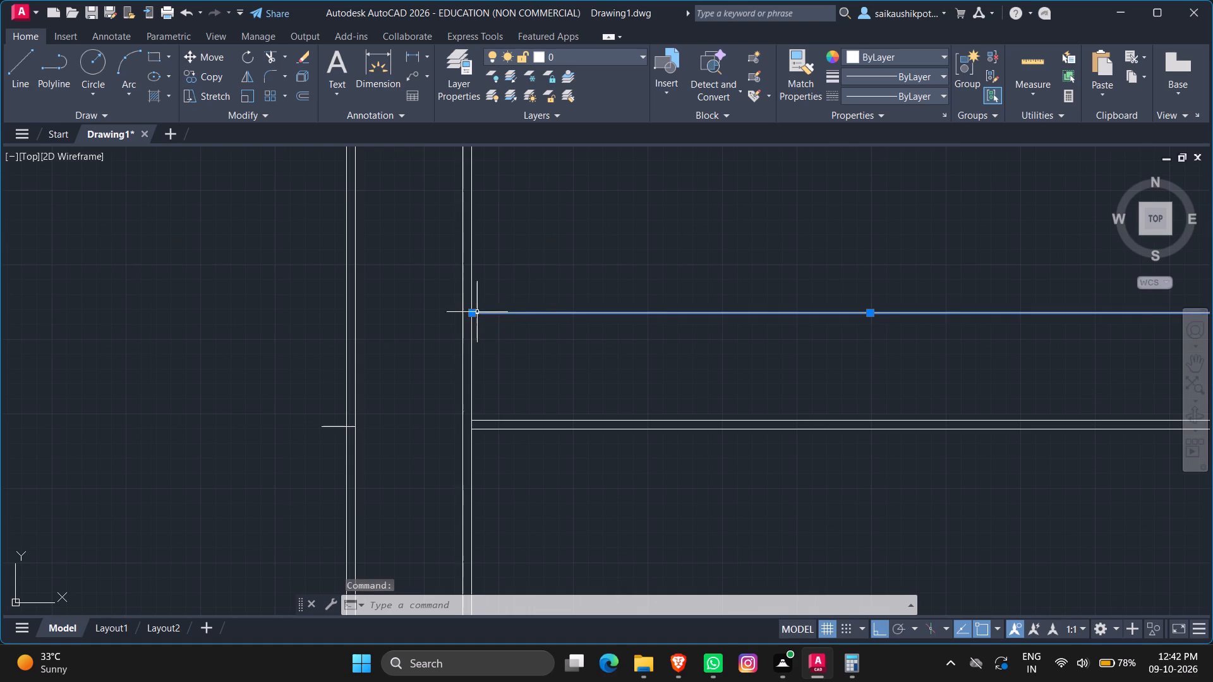
pyautogui.scroll(4, 471, 311)
pyautogui.click(483, 310)
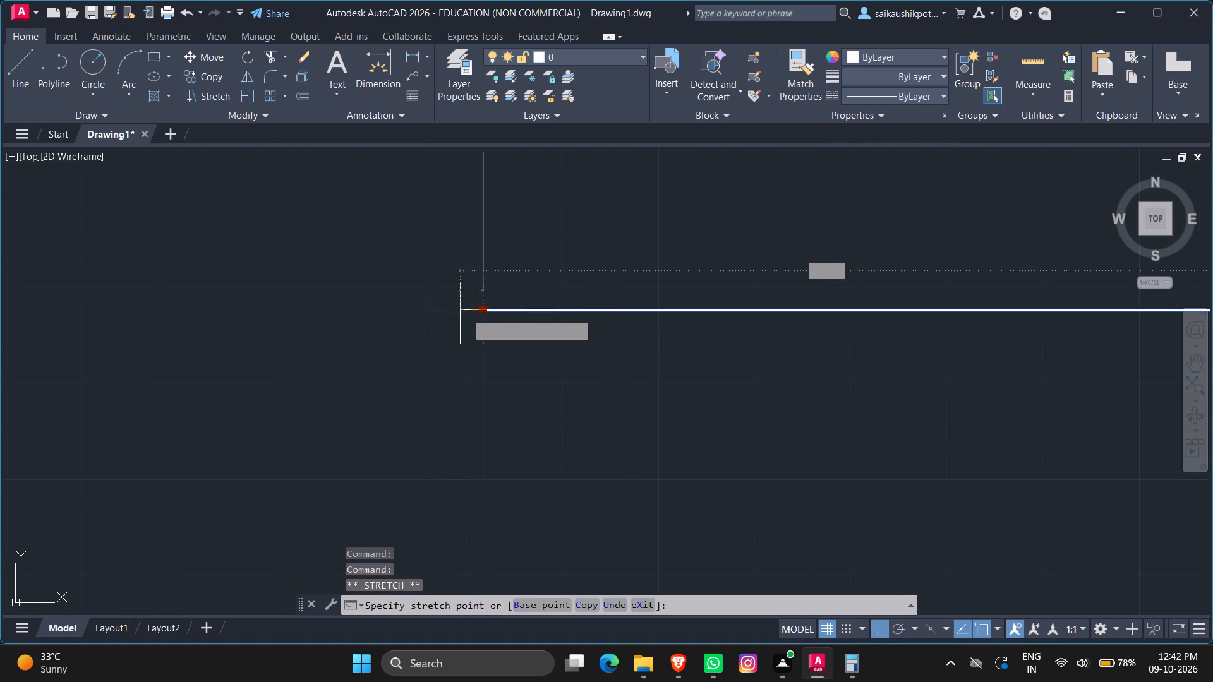
pyautogui.click(423, 308)
pyautogui.scroll(-3, 540, 248)
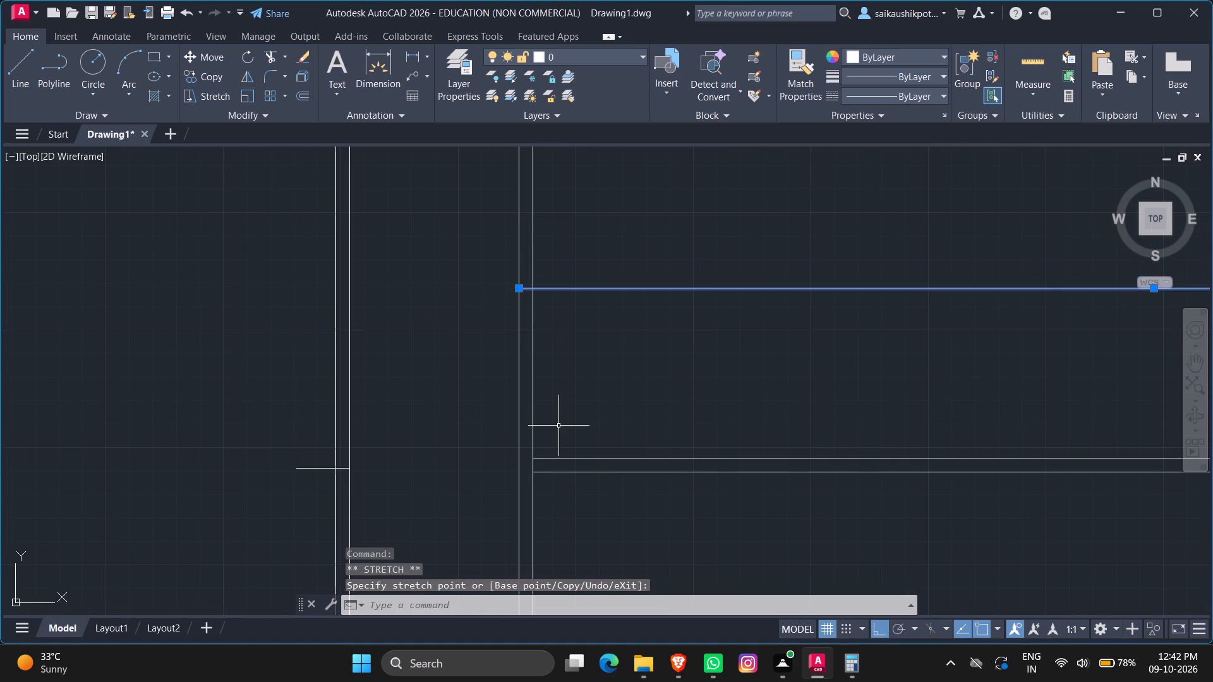
# Stretch the left ends of both dividing wall lines 6" to the outer line of the left wall.
pyautogui.scroll(3, 545, 474)
pyautogui.click(517, 467)
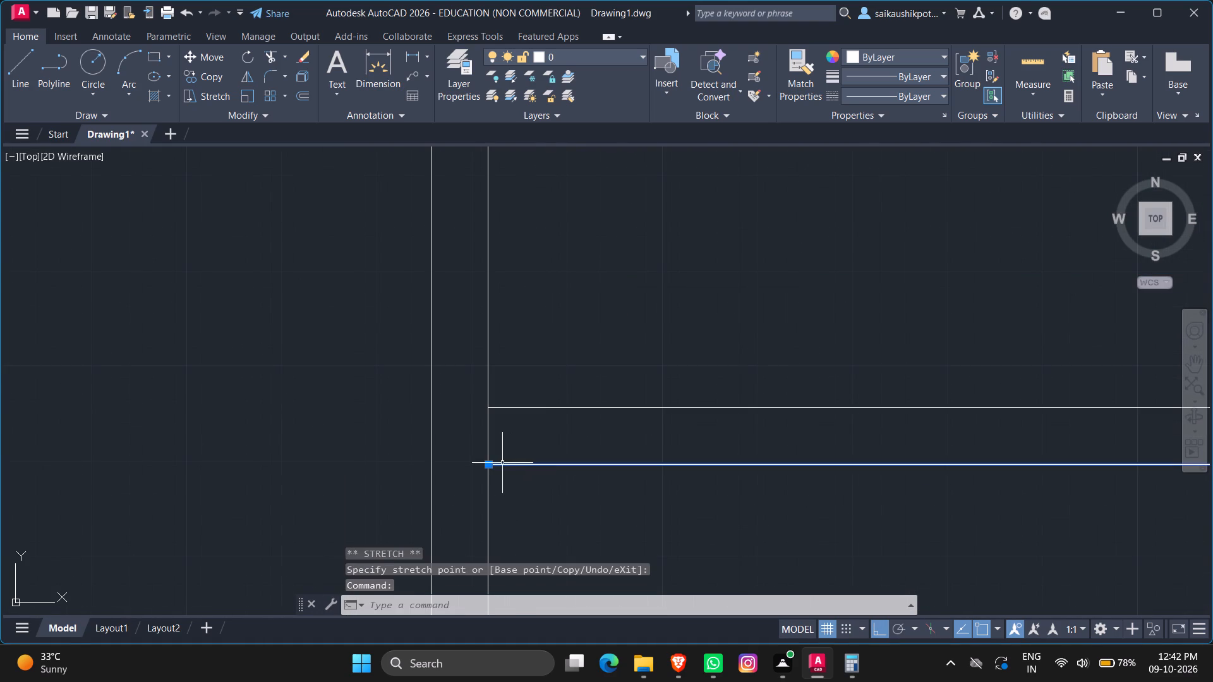
pyautogui.click(486, 463)
pyautogui.click(430, 463)
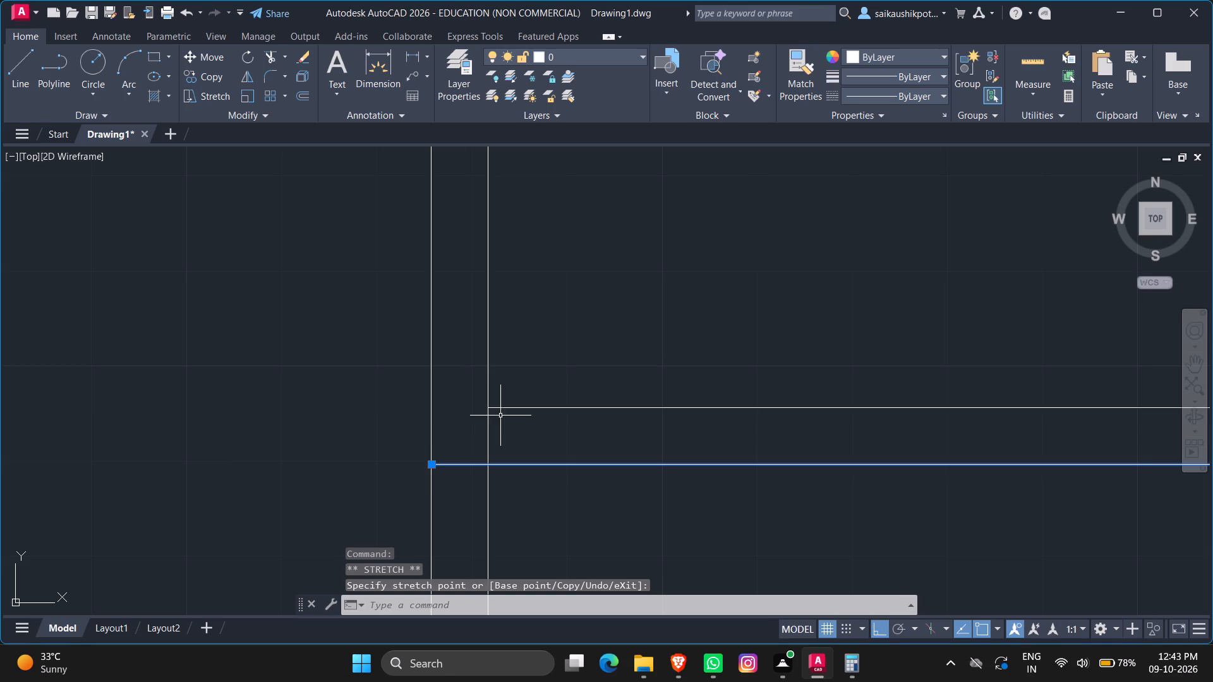
pyautogui.click(502, 407)
pyautogui.click(485, 408)
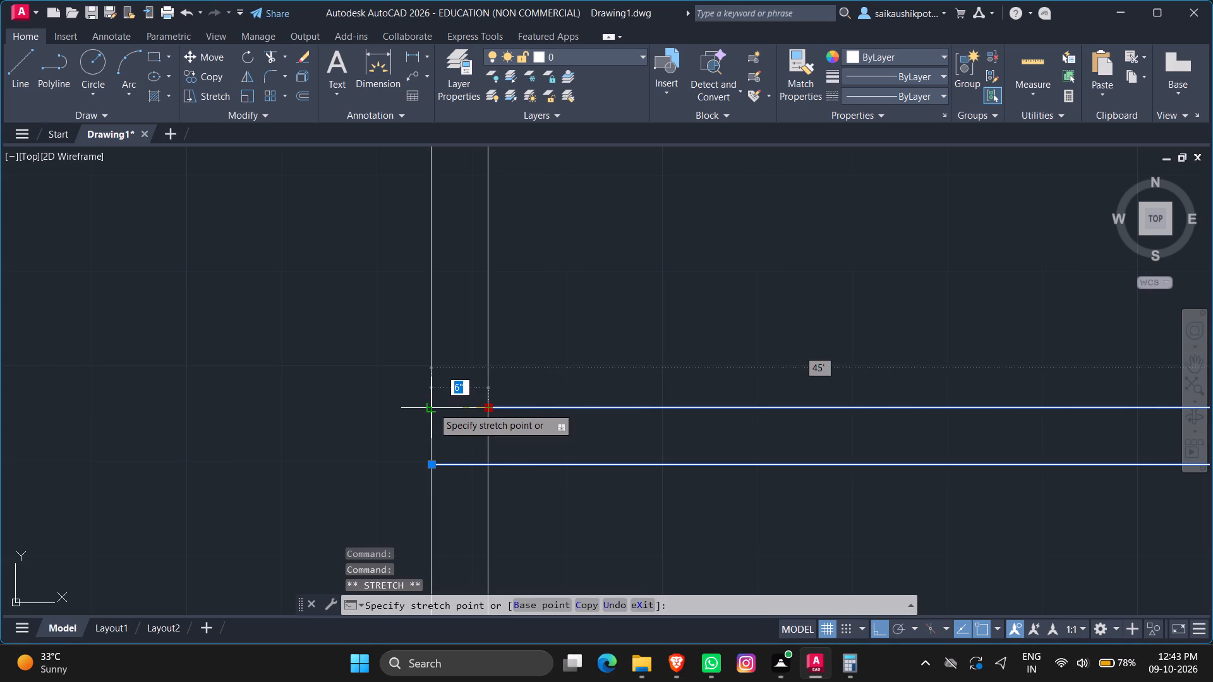
pyautogui.click(433, 407)
pyautogui.press('Escape')
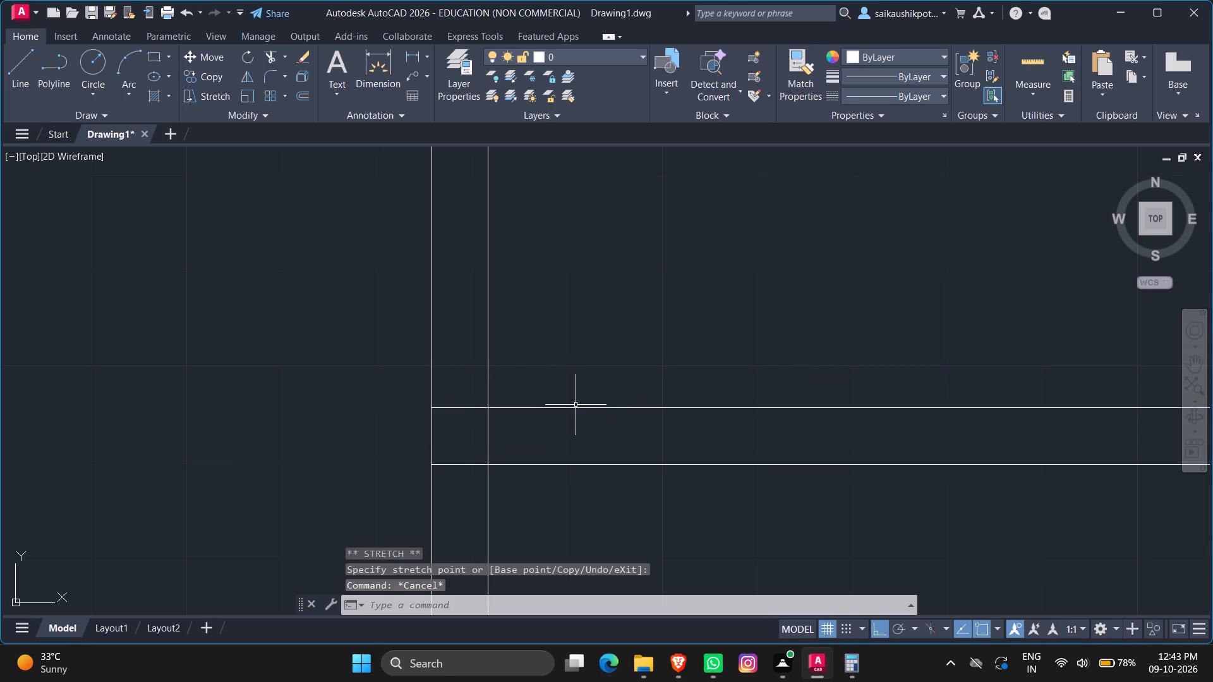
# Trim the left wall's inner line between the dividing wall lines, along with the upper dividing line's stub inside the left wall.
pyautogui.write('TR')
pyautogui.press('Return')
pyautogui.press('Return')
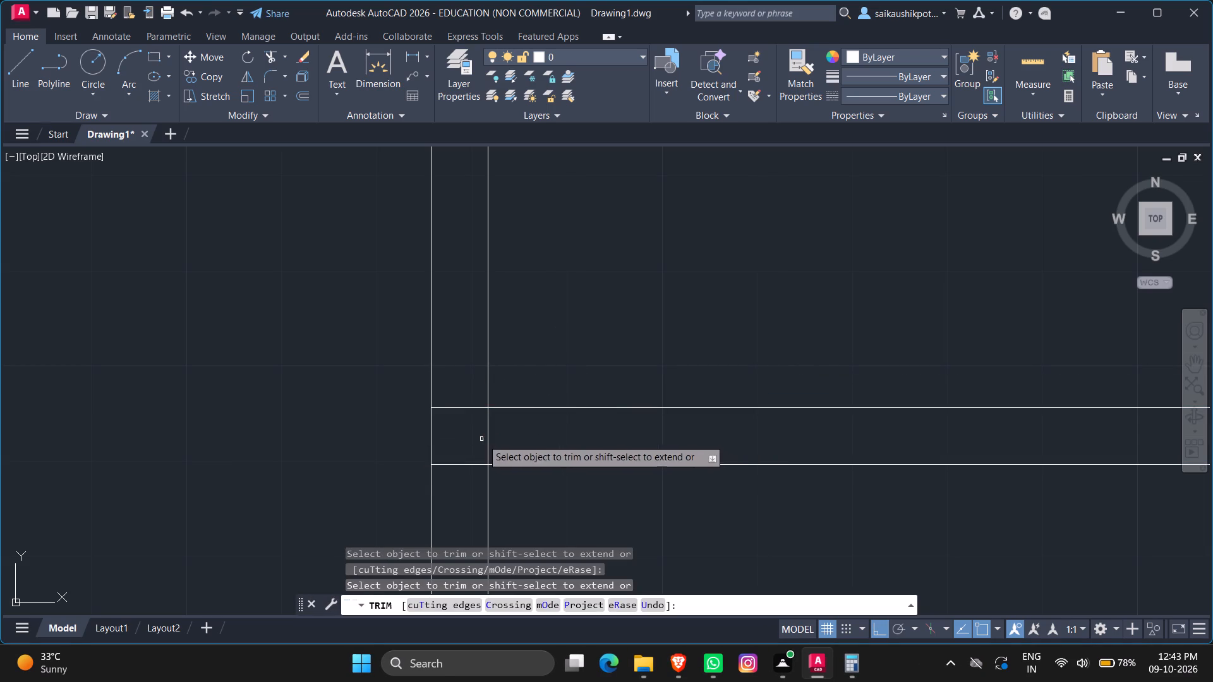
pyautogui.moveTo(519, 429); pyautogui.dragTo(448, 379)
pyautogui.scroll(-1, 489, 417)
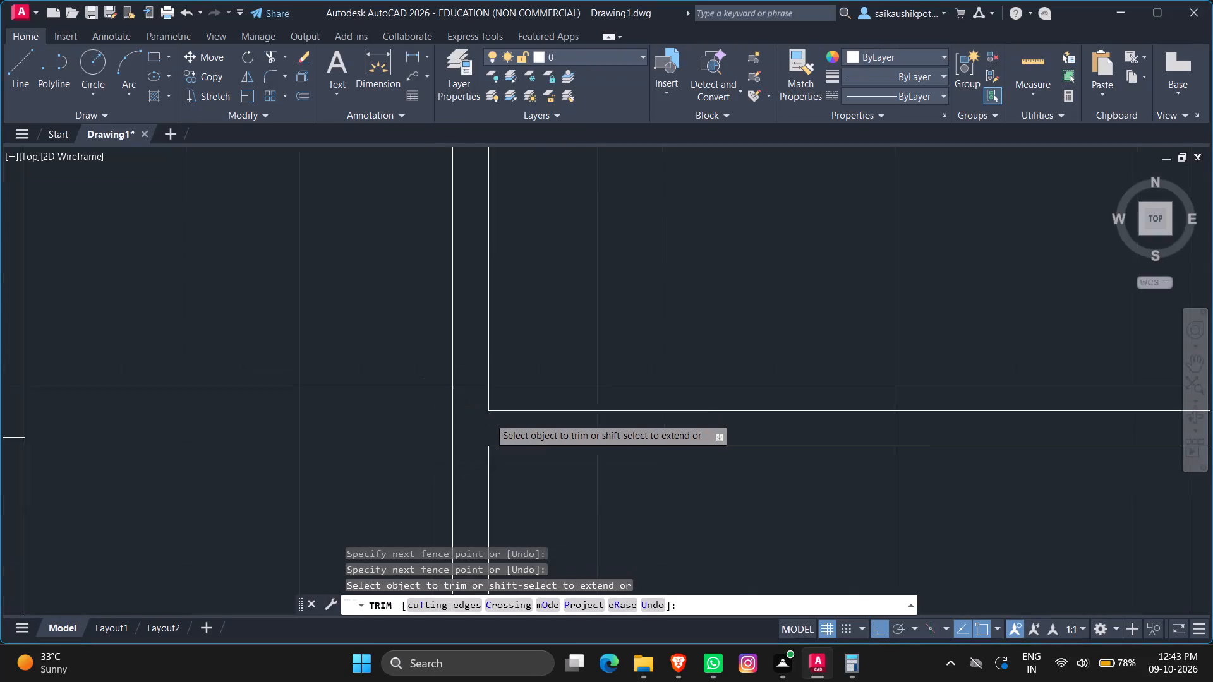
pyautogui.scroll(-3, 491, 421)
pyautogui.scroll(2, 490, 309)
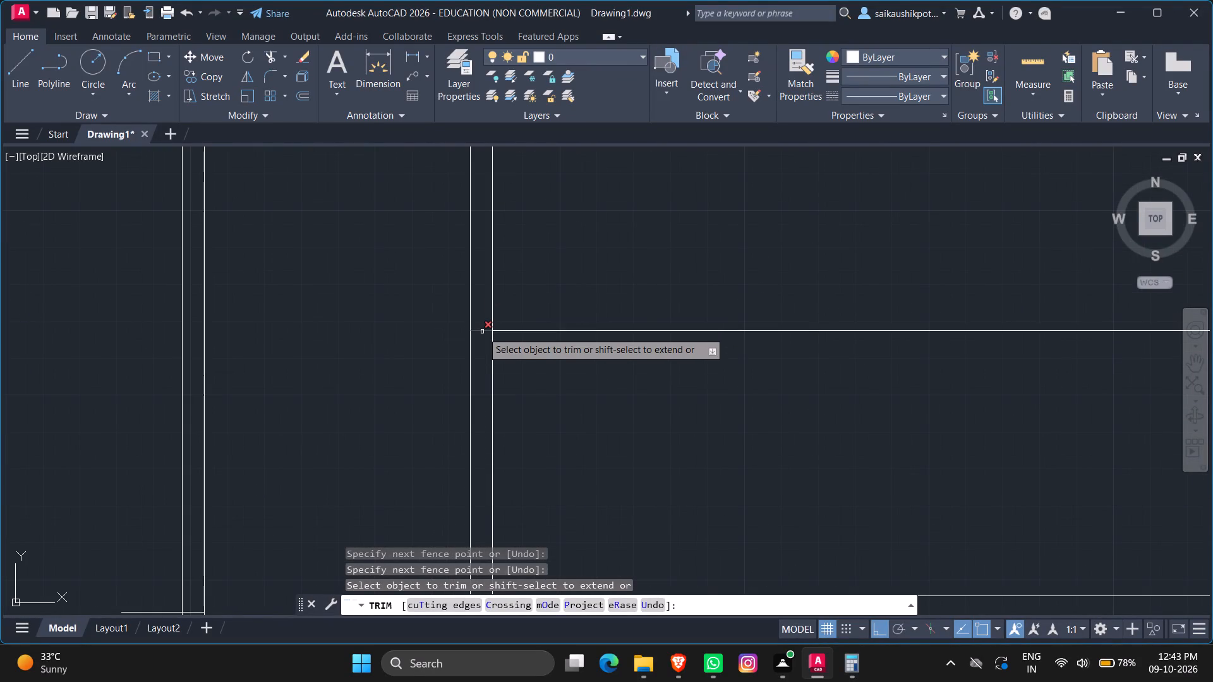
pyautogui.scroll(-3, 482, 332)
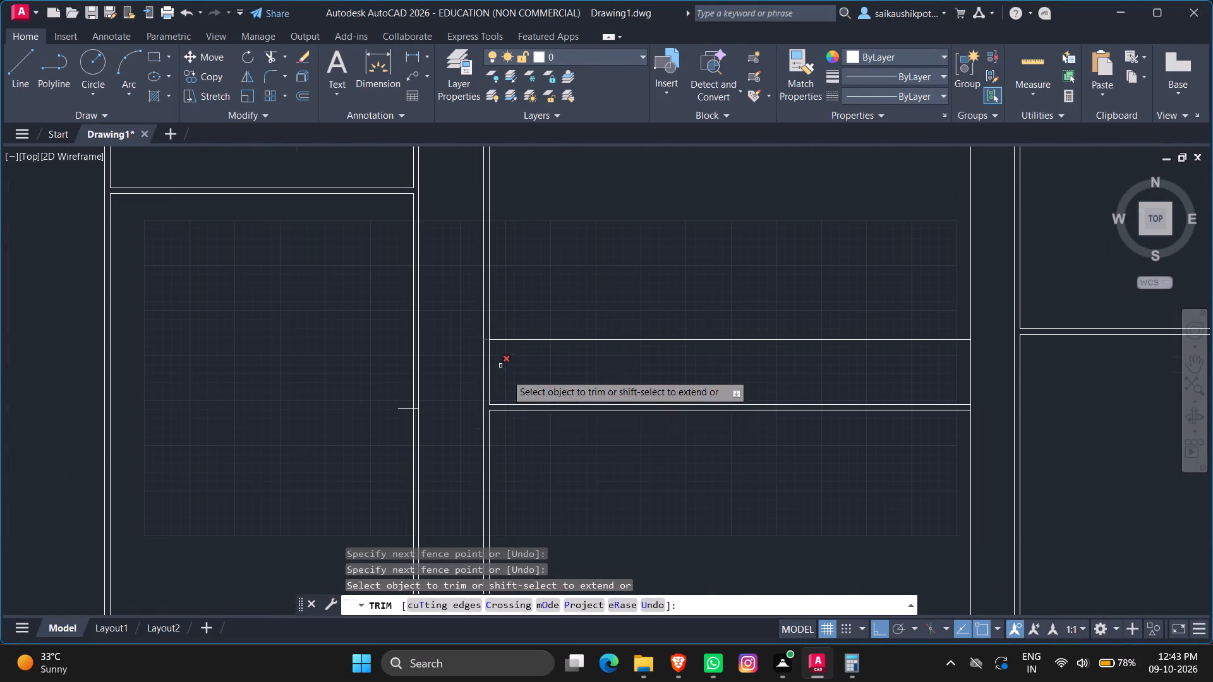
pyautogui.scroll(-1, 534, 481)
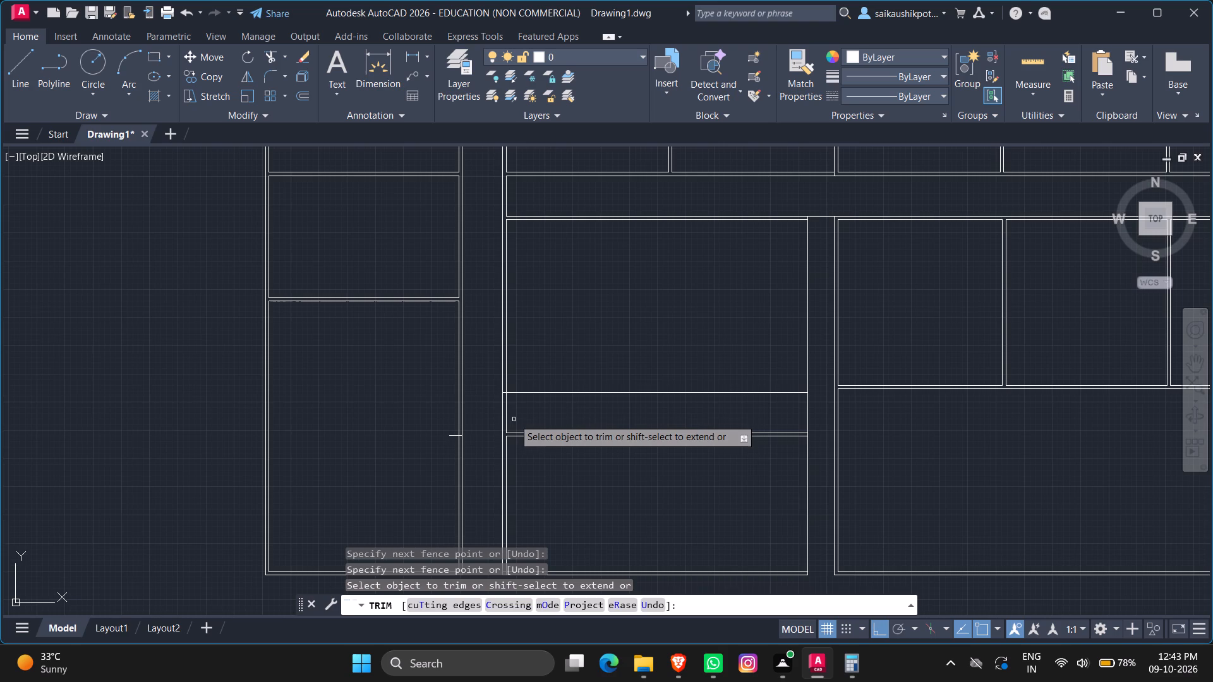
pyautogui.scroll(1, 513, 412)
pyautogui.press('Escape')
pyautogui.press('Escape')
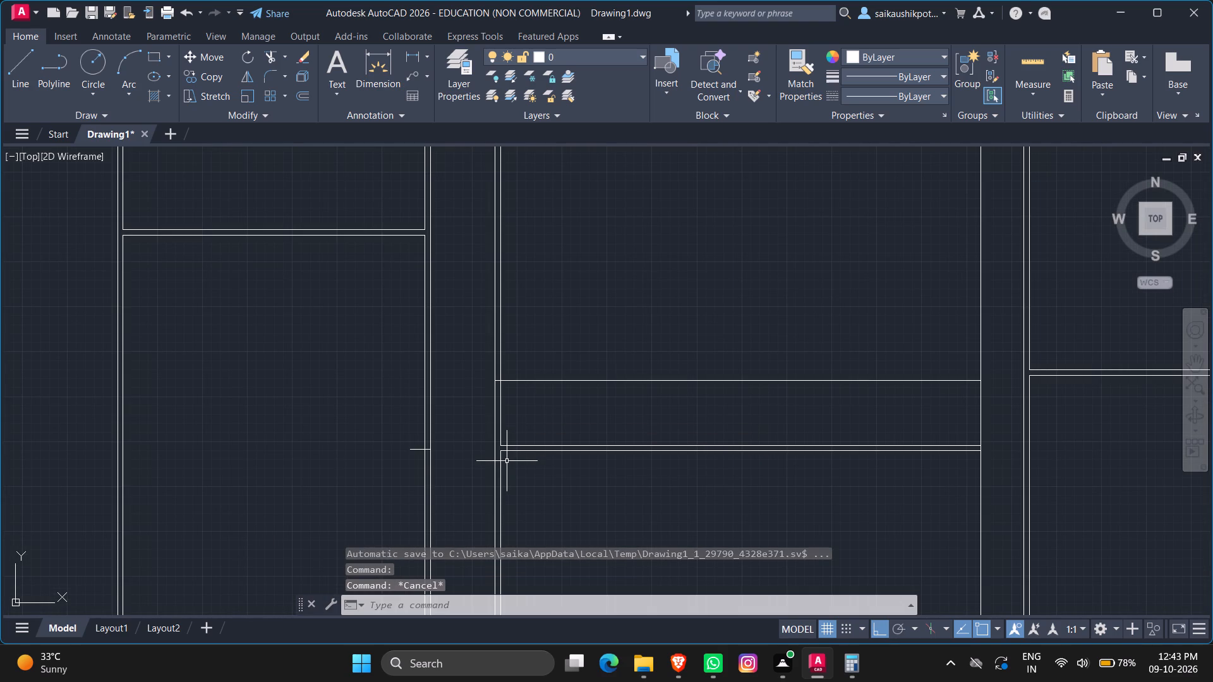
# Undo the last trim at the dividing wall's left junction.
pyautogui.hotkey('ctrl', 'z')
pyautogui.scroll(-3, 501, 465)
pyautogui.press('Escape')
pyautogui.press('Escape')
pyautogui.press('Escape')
# Trim the left wall's inner line between the dividing wall lines, along with the lower dividing line's stub inside the left wall.
pyautogui.write('TR')
pyautogui.press('Return')
pyautogui.press('Return')
pyautogui.scroll(3, 497, 466)
pyautogui.moveTo(510, 447); pyautogui.dragTo(506, 449)
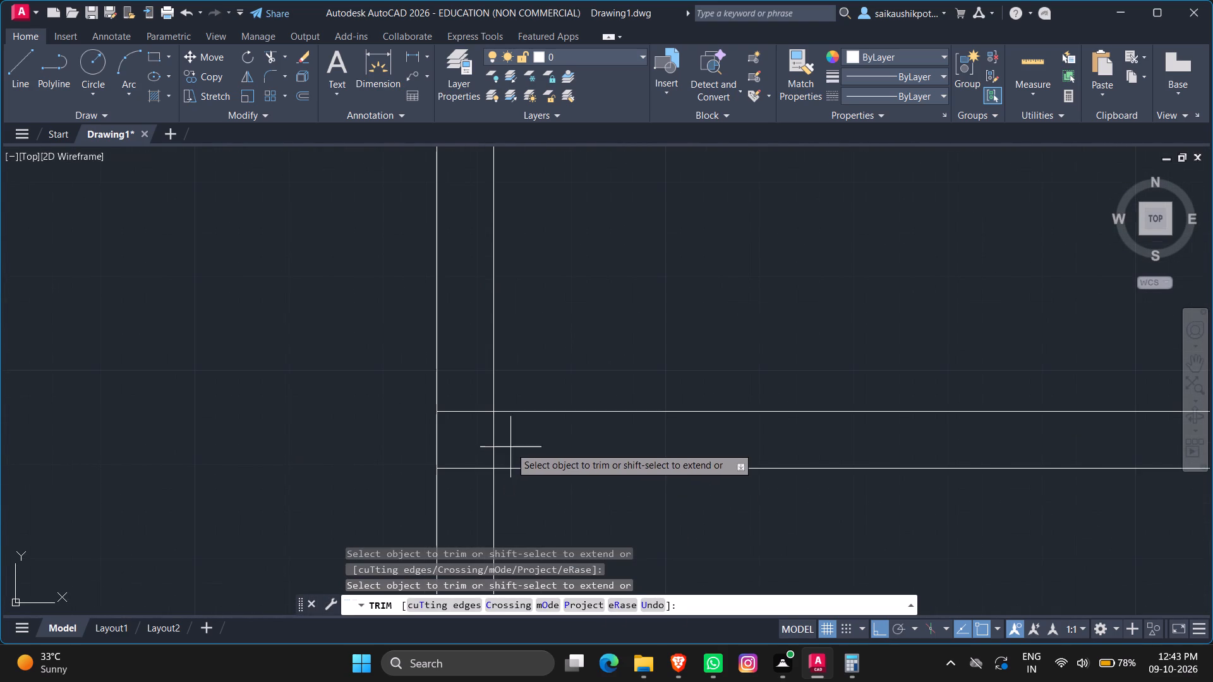
pyautogui.moveTo(506, 449); pyautogui.dragTo(466, 488)
pyautogui.scroll(-3, 470, 481)
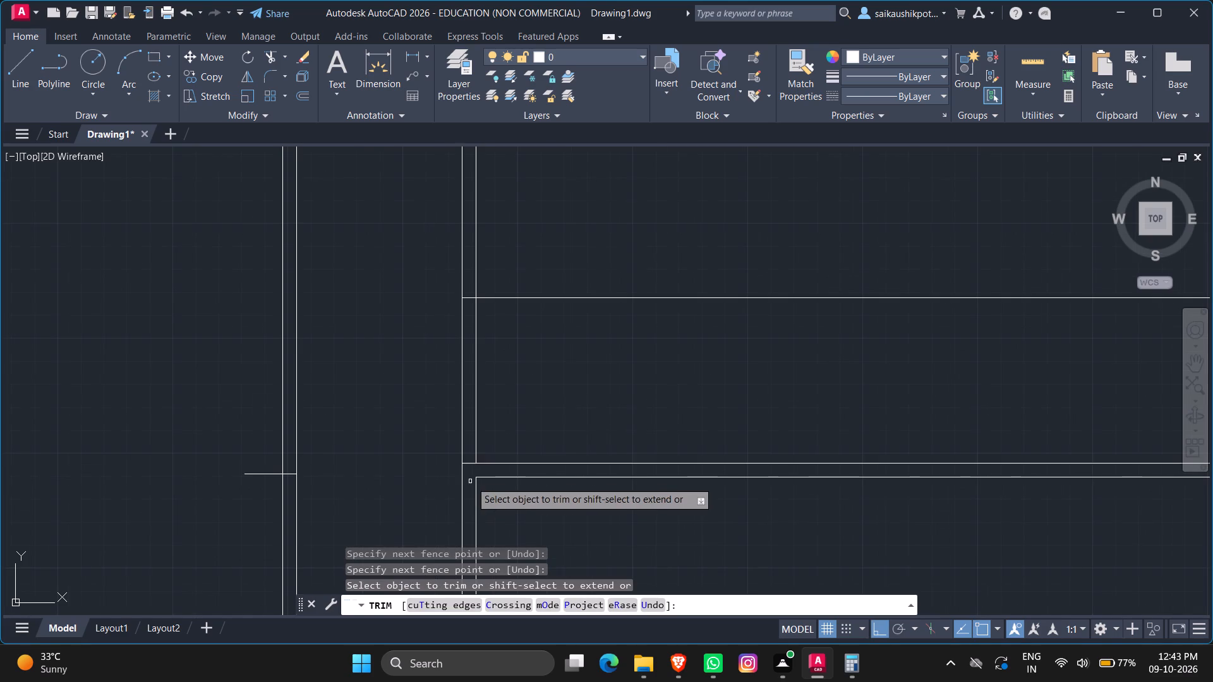
# Trim both left wall lines and the right wall line across the gap between the upper and lower 44'6" wide rooms.
pyautogui.press('Escape')
pyautogui.press('space')
pyautogui.click(502, 409)
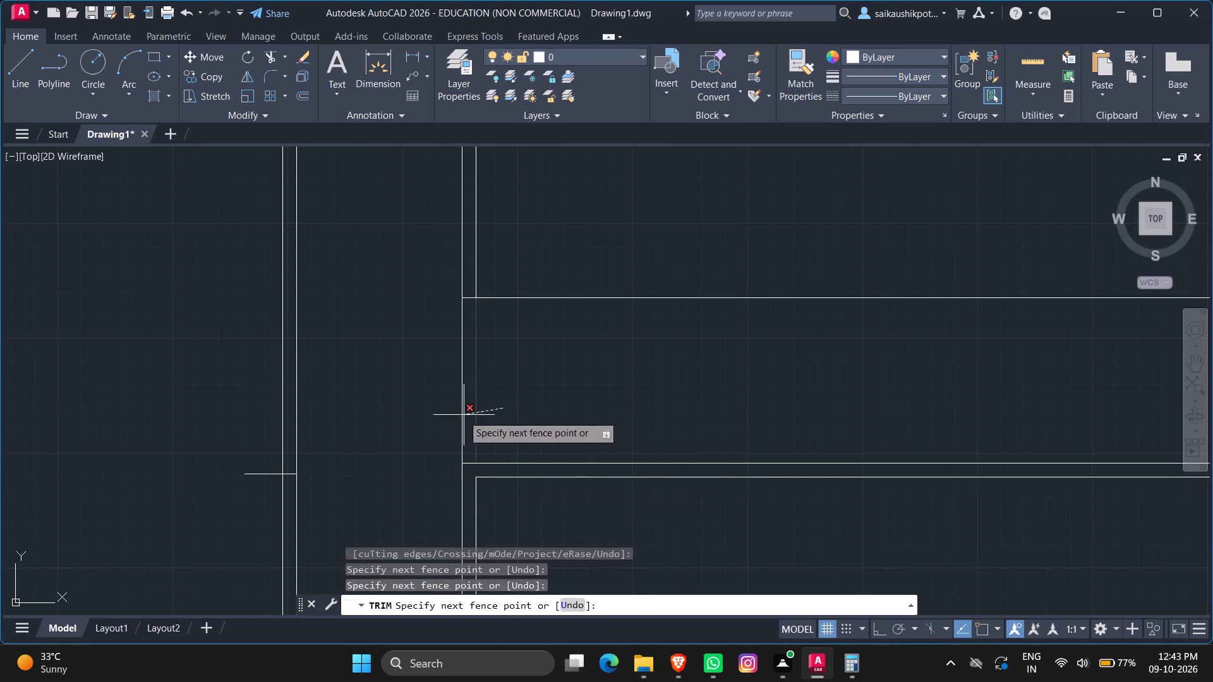
pyautogui.click(443, 415)
pyautogui.scroll(-3, 620, 425)
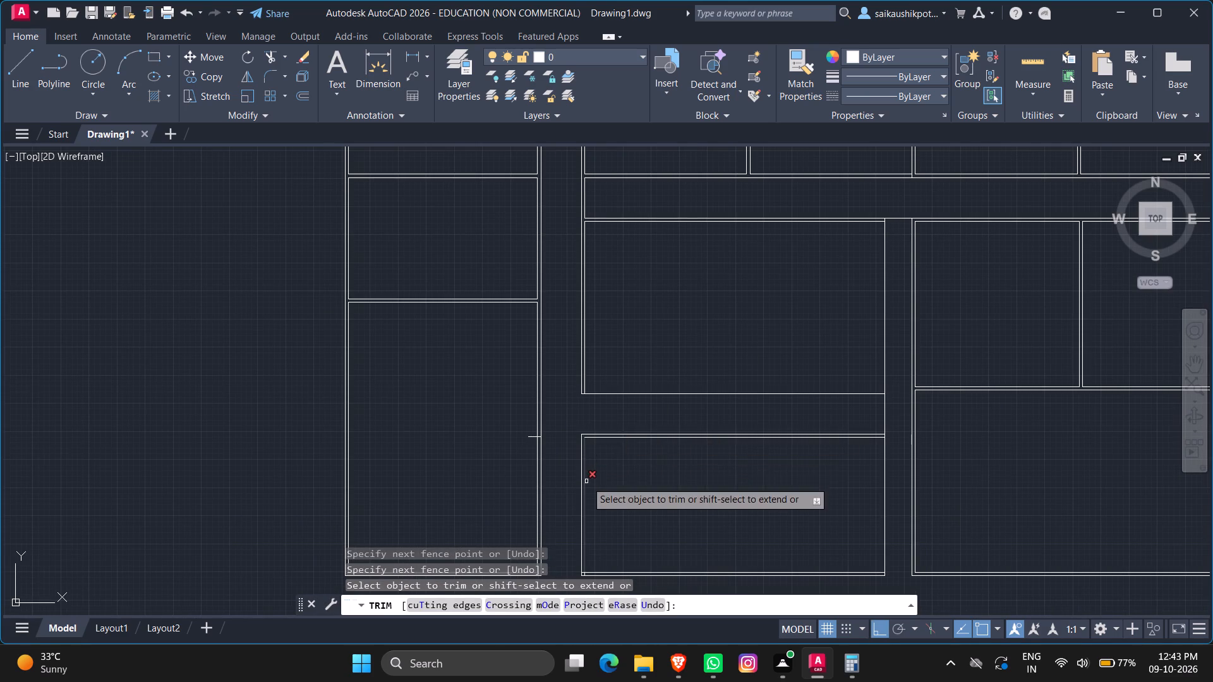
pyautogui.click(883, 410)
pyautogui.scroll(-2, 800, 397)
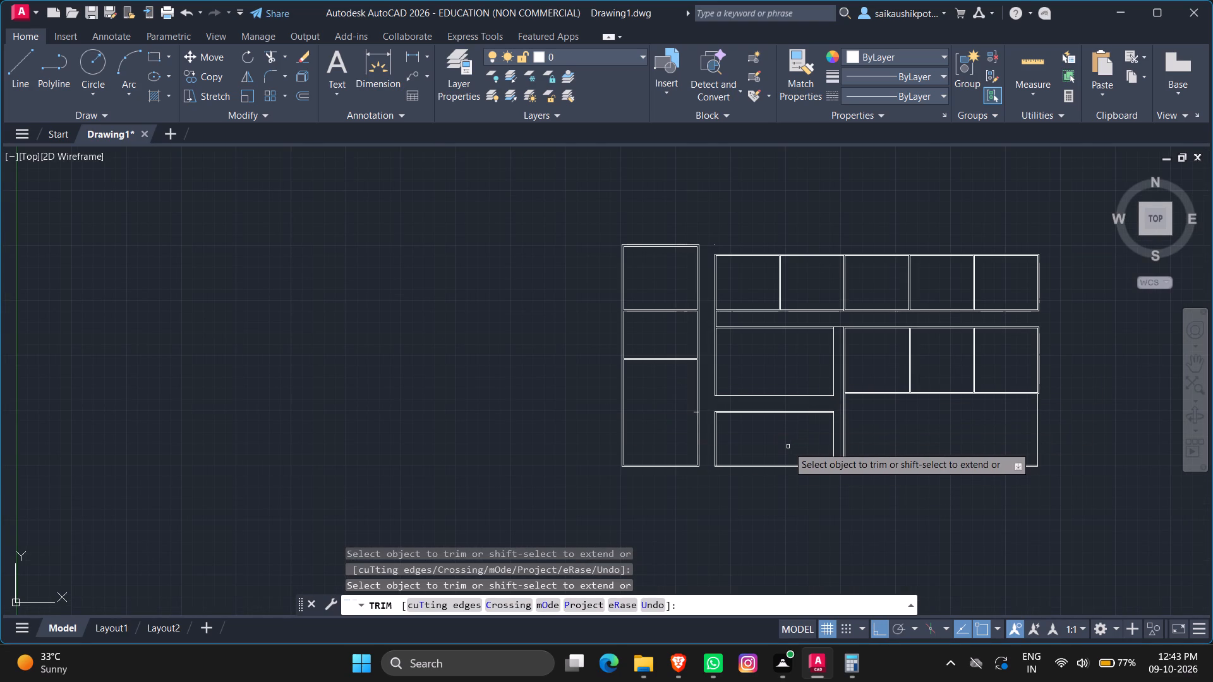
pyautogui.press('Escape')
pyautogui.press('Escape')
# Offset the upper 44'6" wide room's bottom line 6" toward the room's interior.
pyautogui.scroll(3, 731, 409)
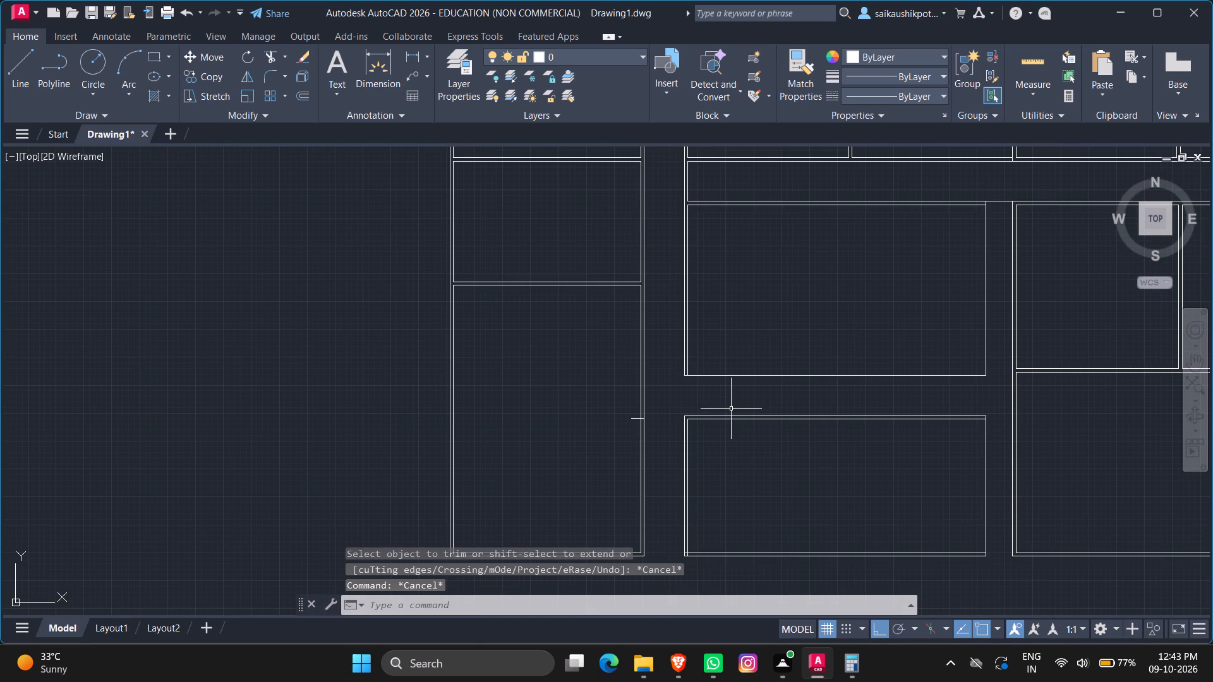
pyautogui.press('o')
pyautogui.press('Return')
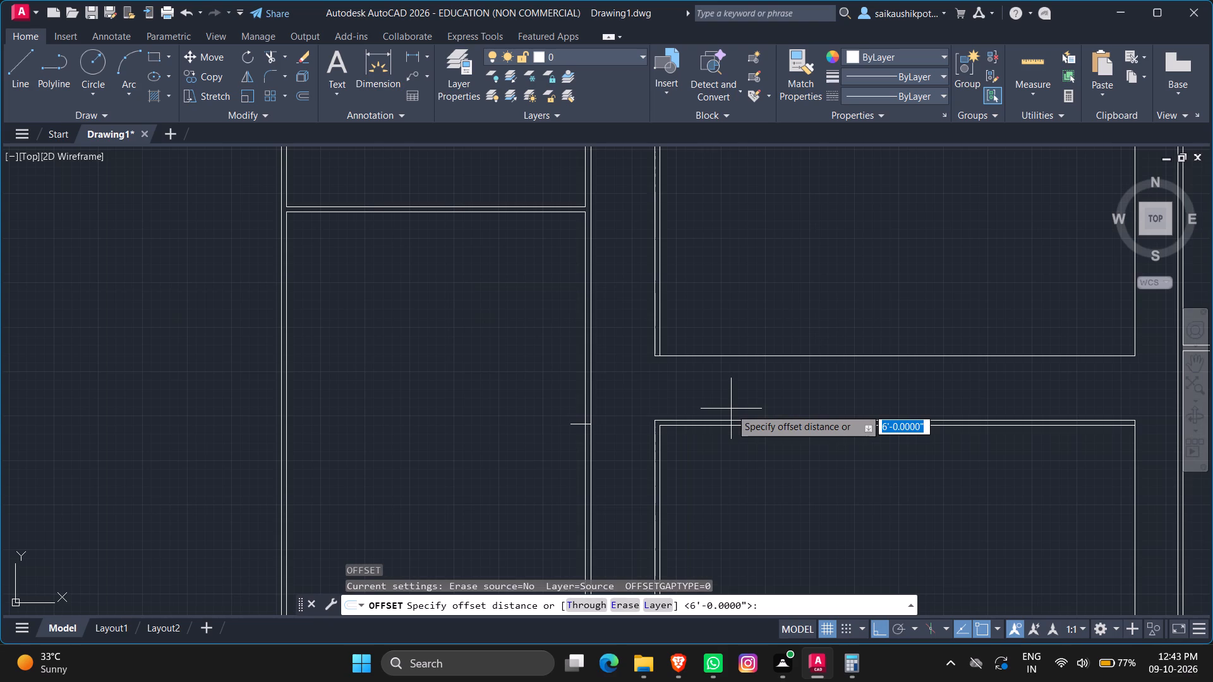
pyautogui.press('6')
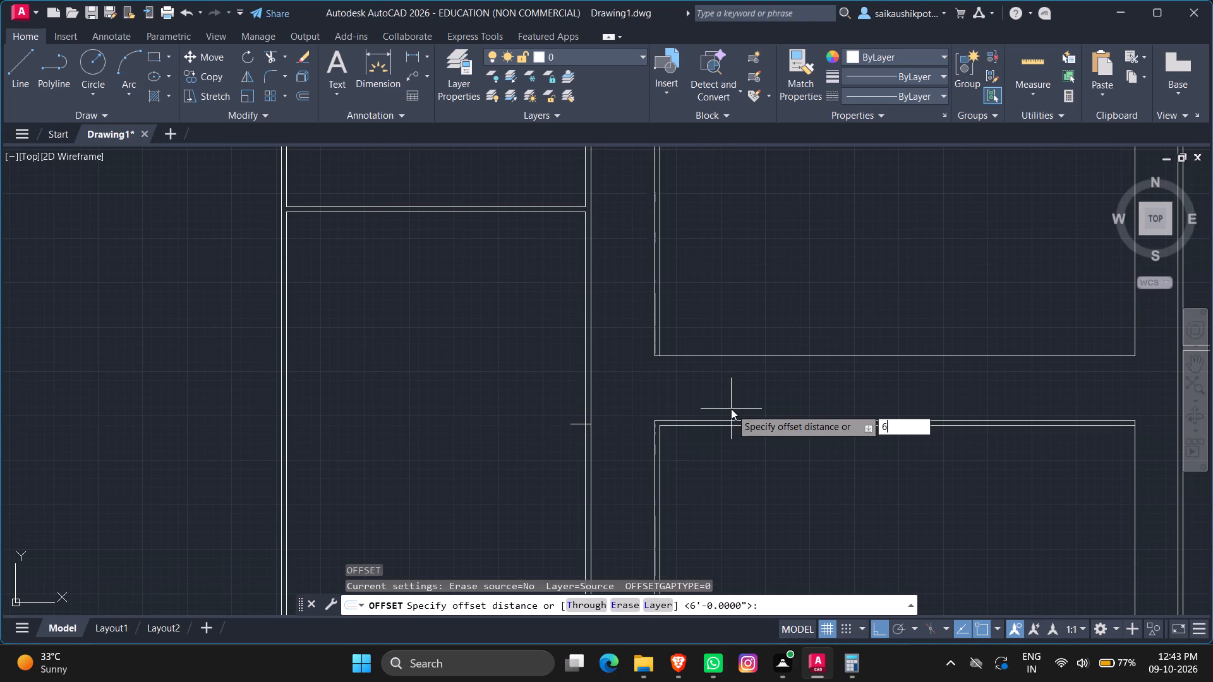
pyautogui.hotkey('shift', '"')
pyautogui.press('Return')
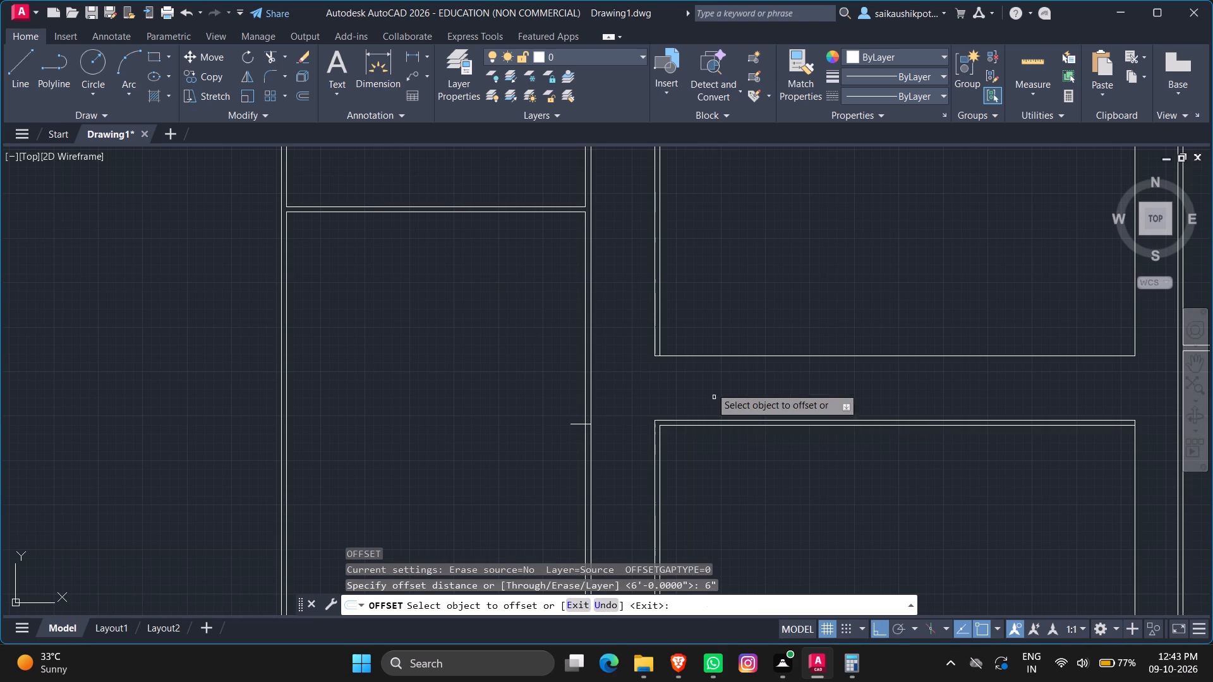
pyautogui.click(687, 354)
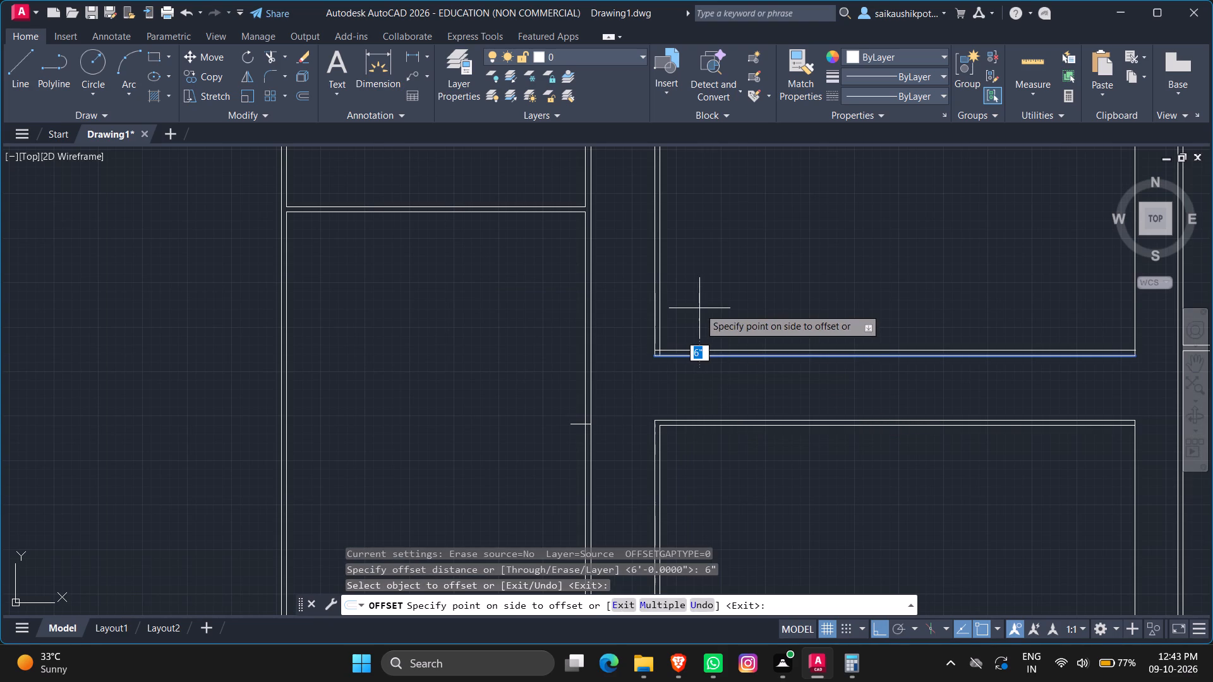
pyautogui.click(699, 308)
pyautogui.scroll(-2, 701, 386)
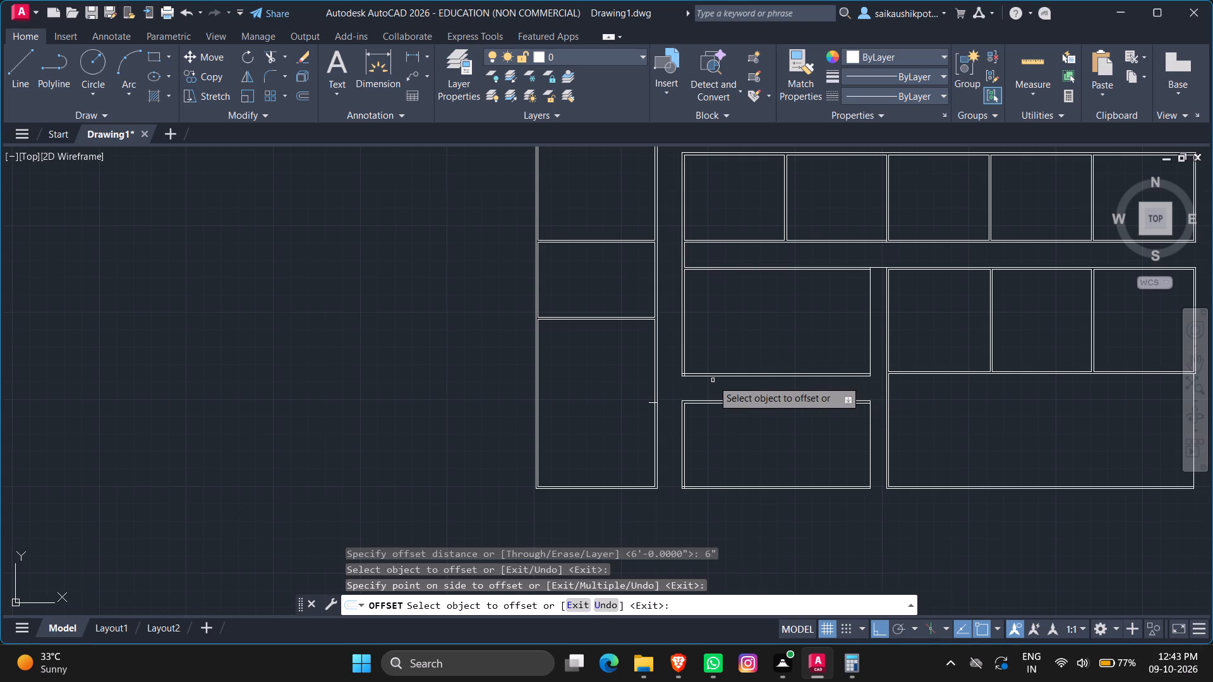
pyautogui.press('Escape')
pyautogui.press('Escape')
pyautogui.press('Escape')
pyautogui.press('Escape')
pyautogui.press('Escape')
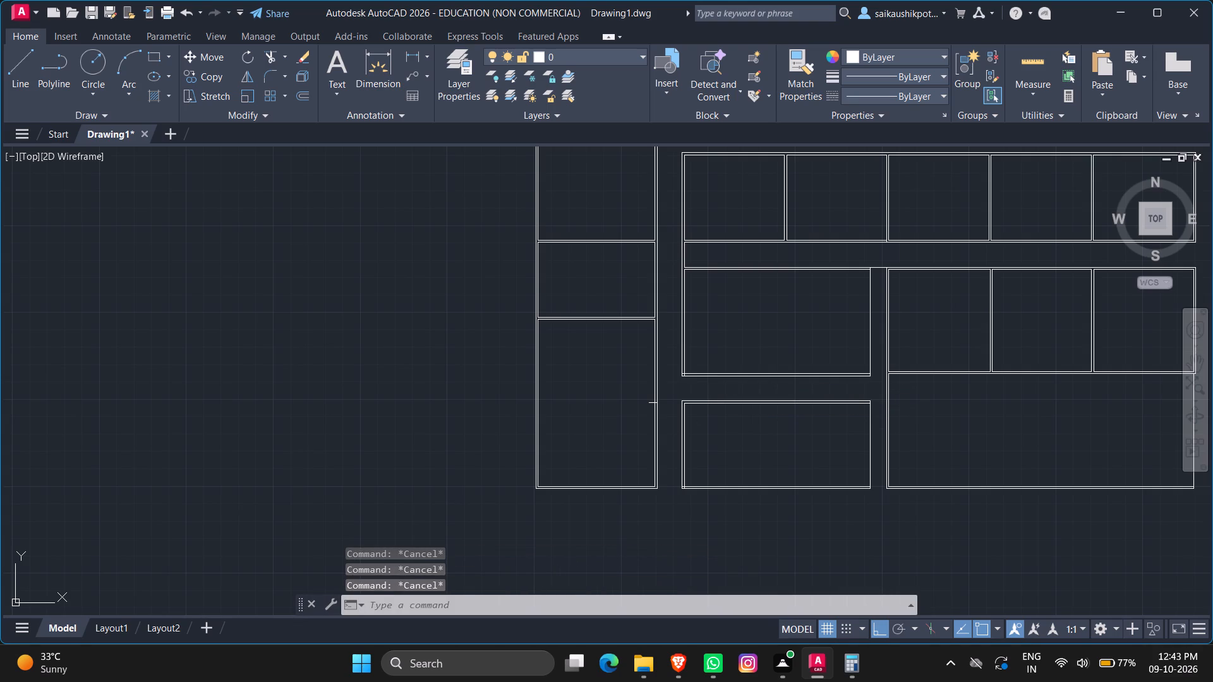
# Trim the overlapping inner wall line stubs at the upper room's bottom-left corner.
pyautogui.write('TR')
pyautogui.press('Return')
pyautogui.press('Return')
pyautogui.scroll(3, 682, 380)
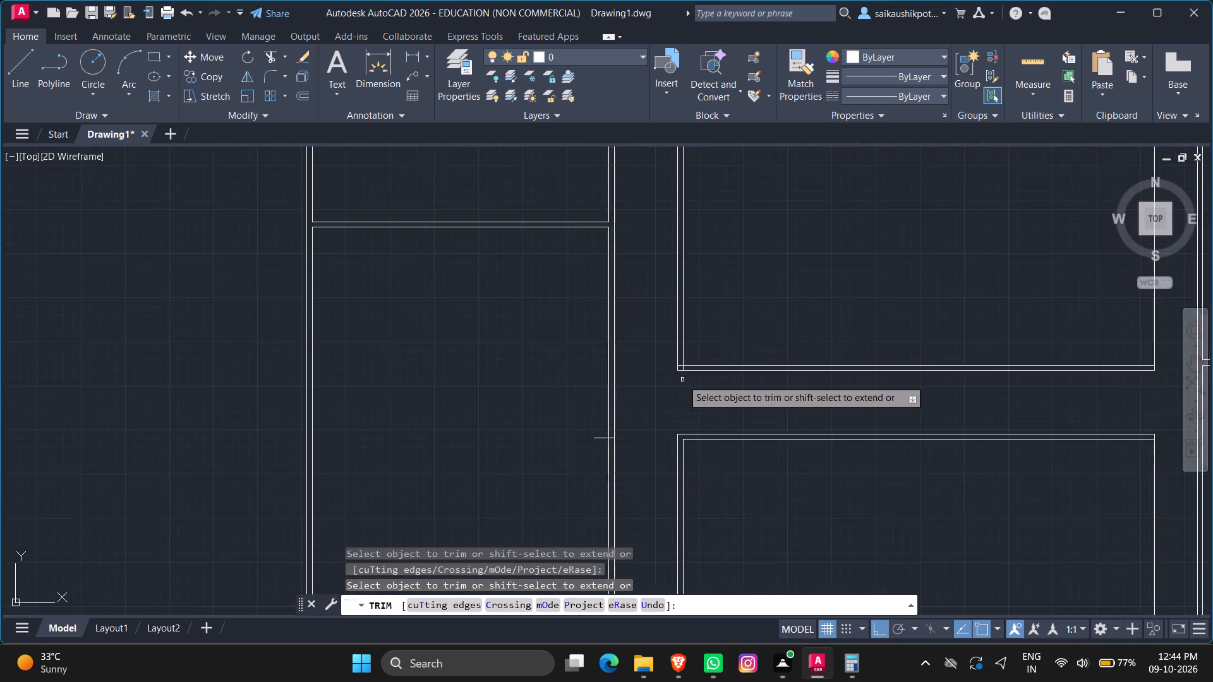
pyautogui.scroll(5, 682, 379)
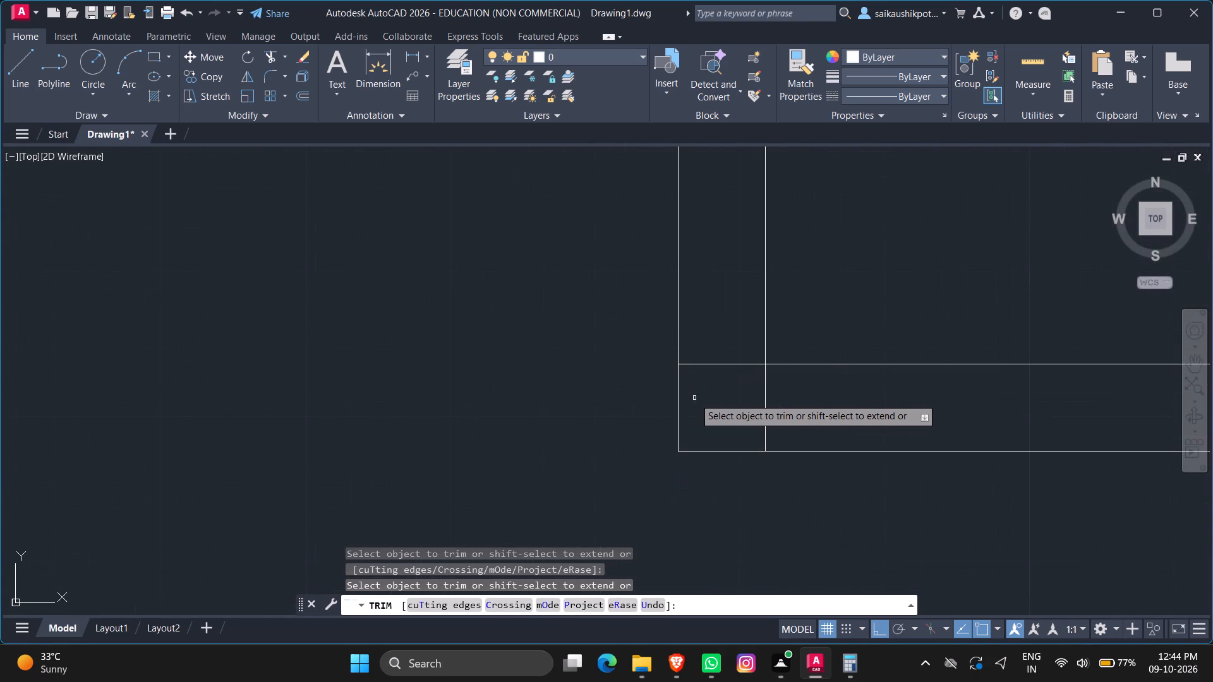
pyautogui.moveTo(790, 400); pyautogui.dragTo(723, 340)
pyautogui.scroll(-4, 727, 441)
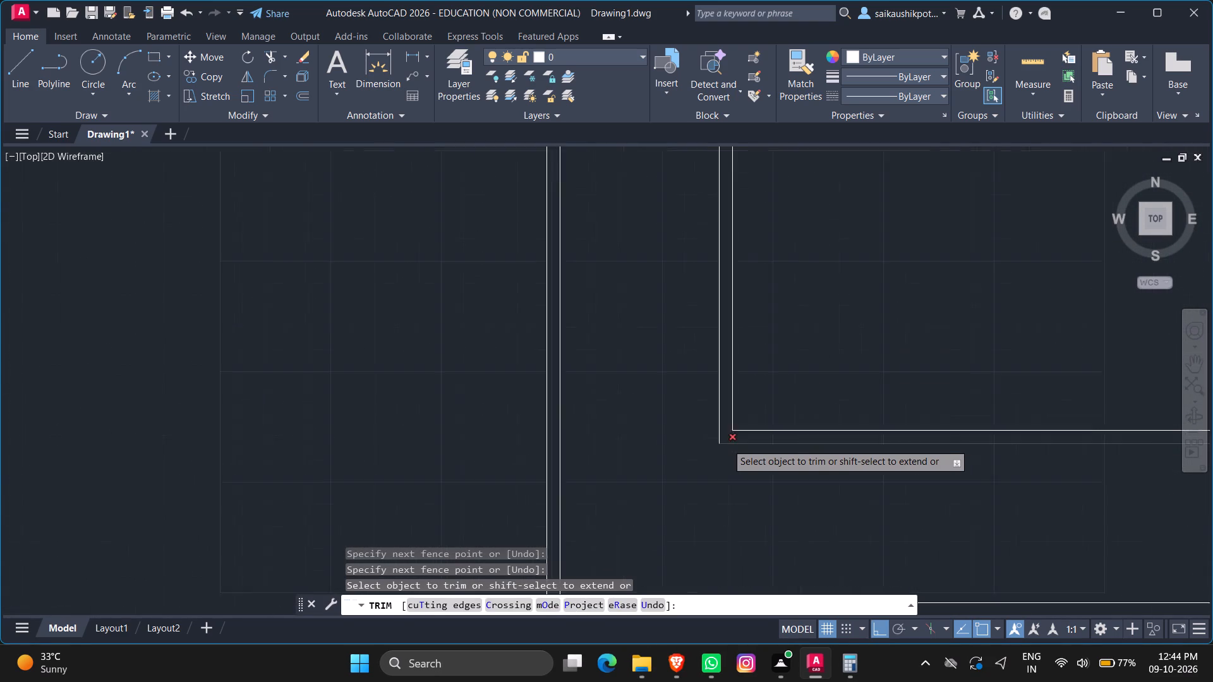
pyautogui.scroll(-2, 727, 443)
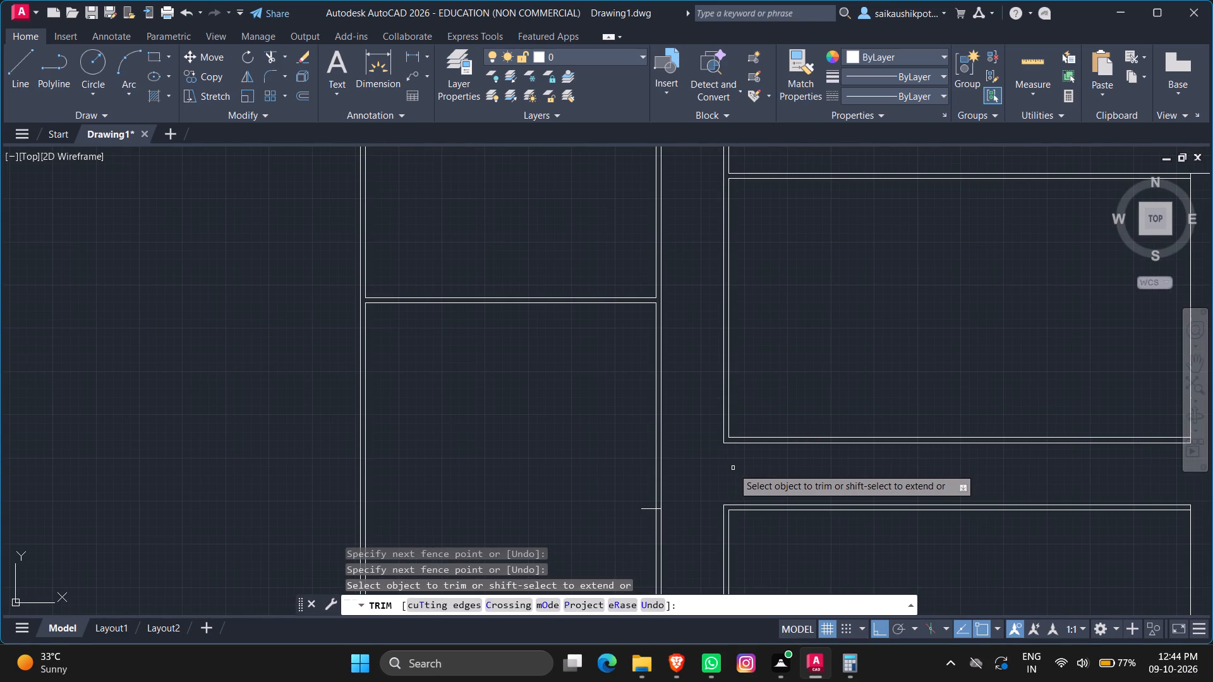
pyautogui.press('Escape')
pyautogui.press('Escape')
pyautogui.press('Escape')
pyautogui.press('Escape')
pyautogui.press('Escape')
# Delete the short stray line crossing the right wall of the stacked spaces.
pyautogui.scroll(-1, 761, 419)
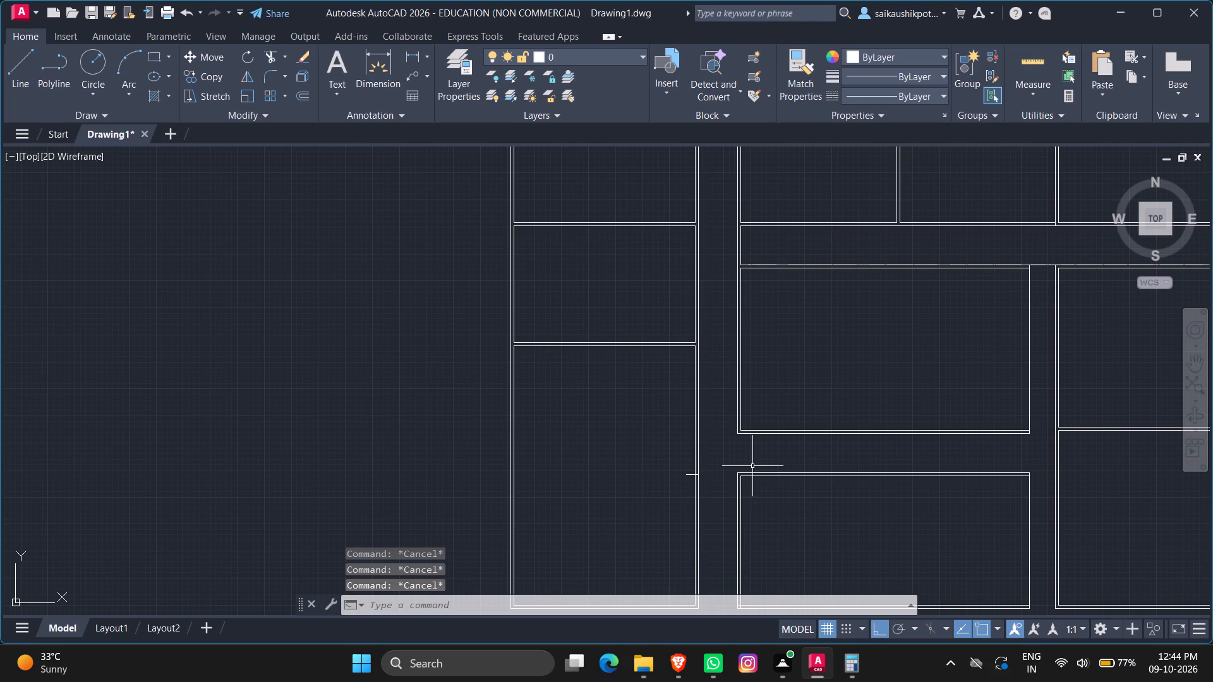
pyautogui.scroll(2, 696, 495)
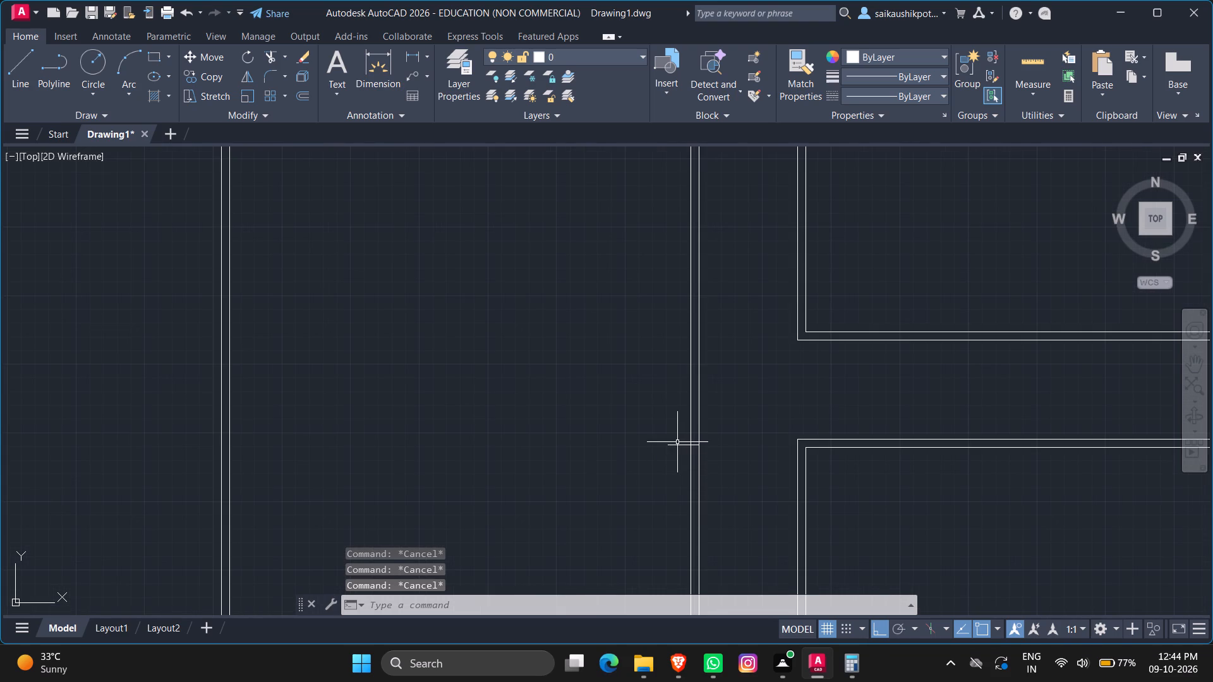
pyautogui.click(675, 445)
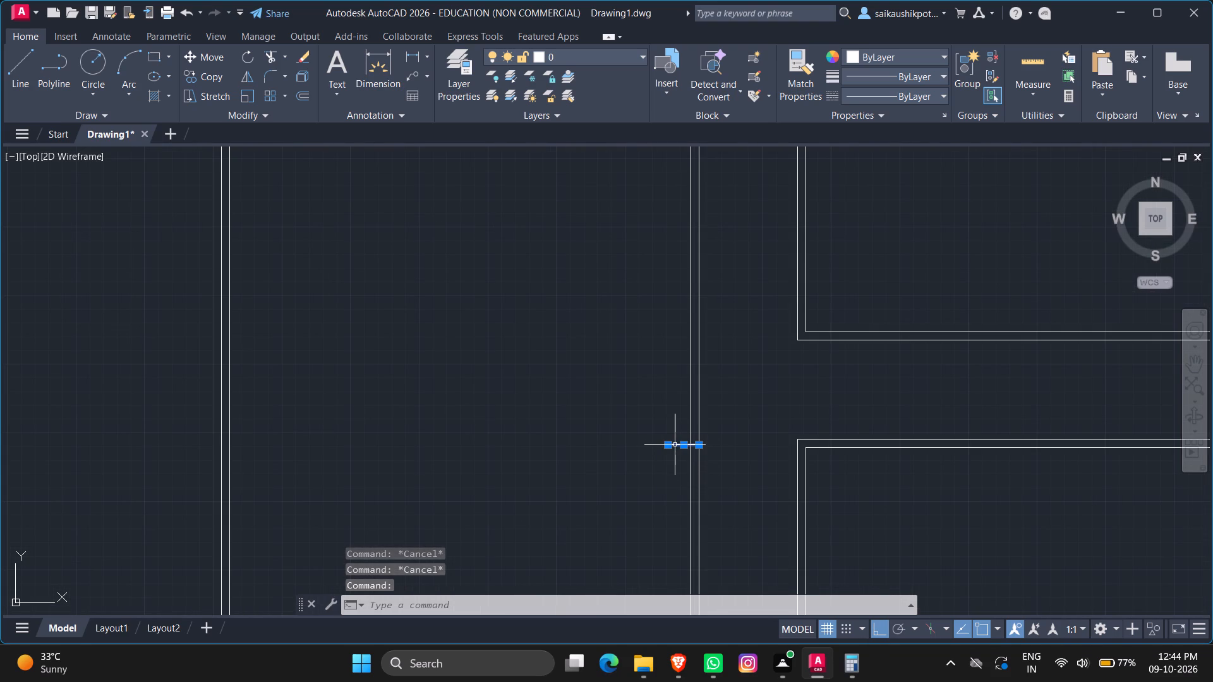
pyautogui.press('Delete')
# Delete both left wall lines of the lower 44'6" wide room.
pyautogui.scroll(-4, 742, 383)
pyautogui.scroll(1, 745, 443)
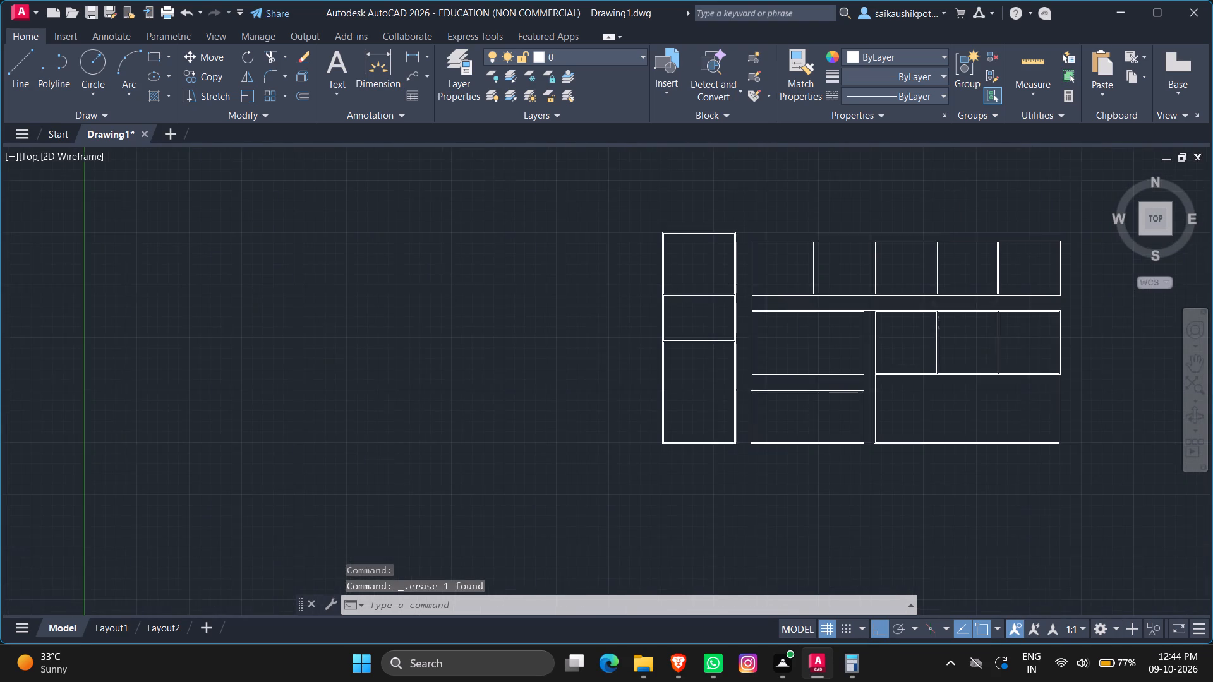
pyautogui.scroll(1, 745, 443)
pyautogui.scroll(-1, 771, 438)
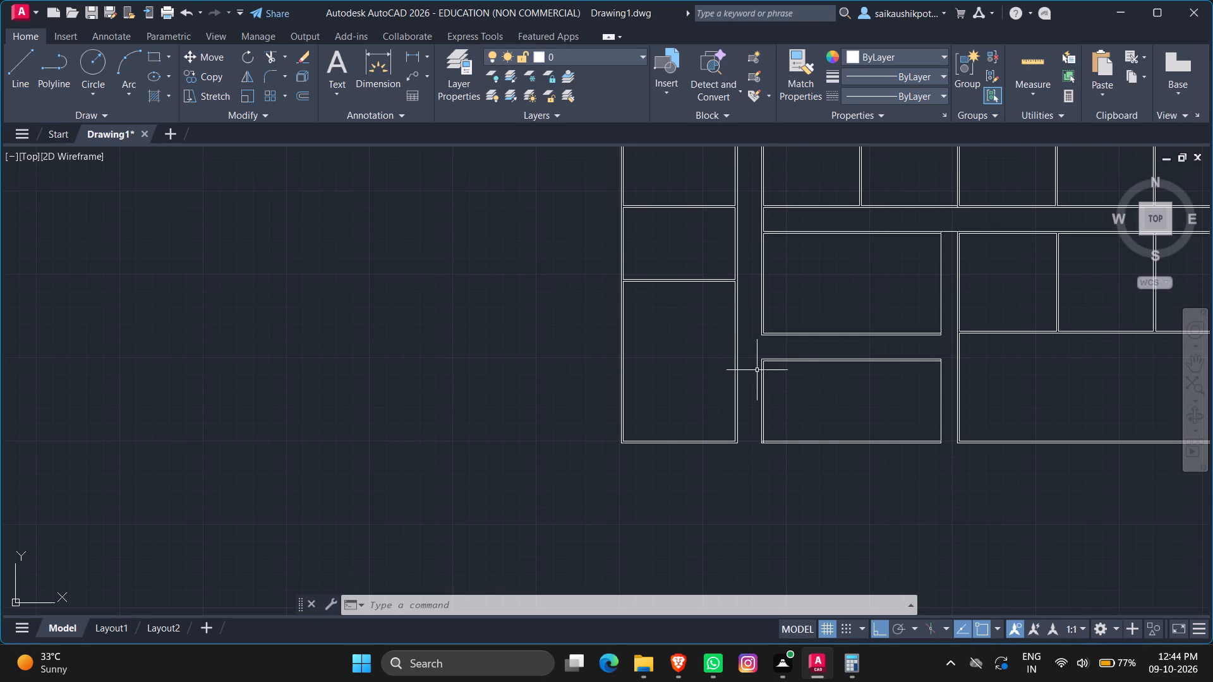
pyautogui.scroll(4, 774, 368)
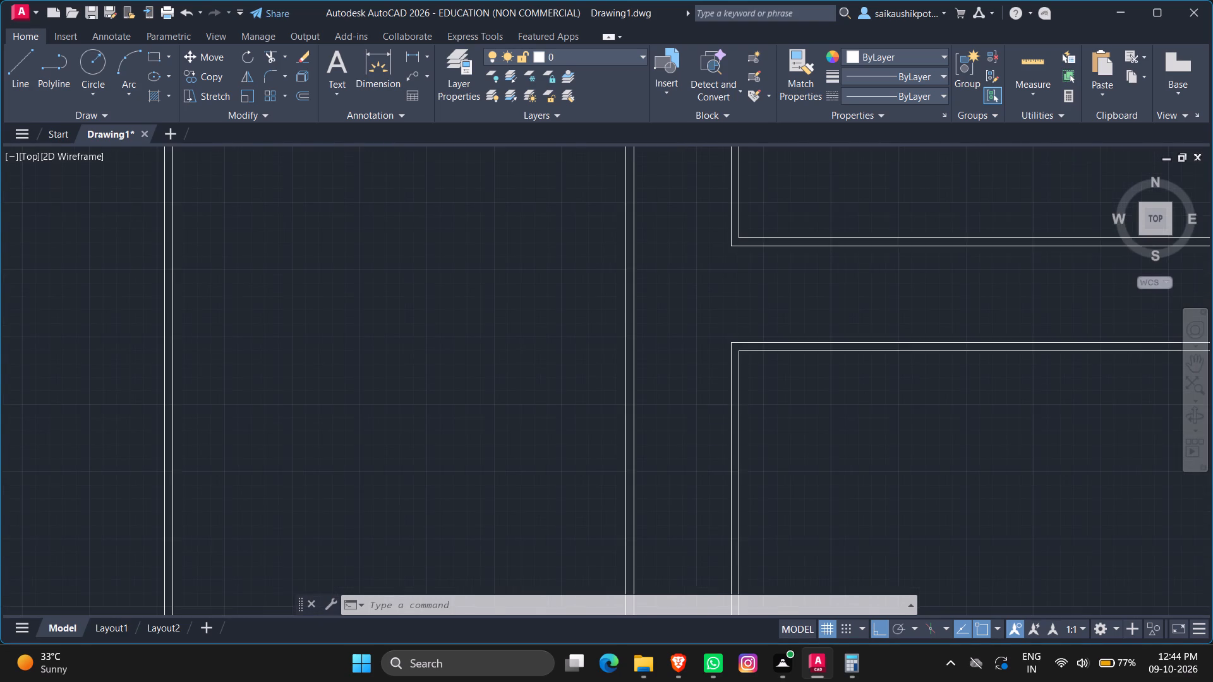
pyautogui.moveTo(749, 394); pyautogui.dragTo(739, 397)
pyautogui.click(696, 390)
pyautogui.press('Delete')
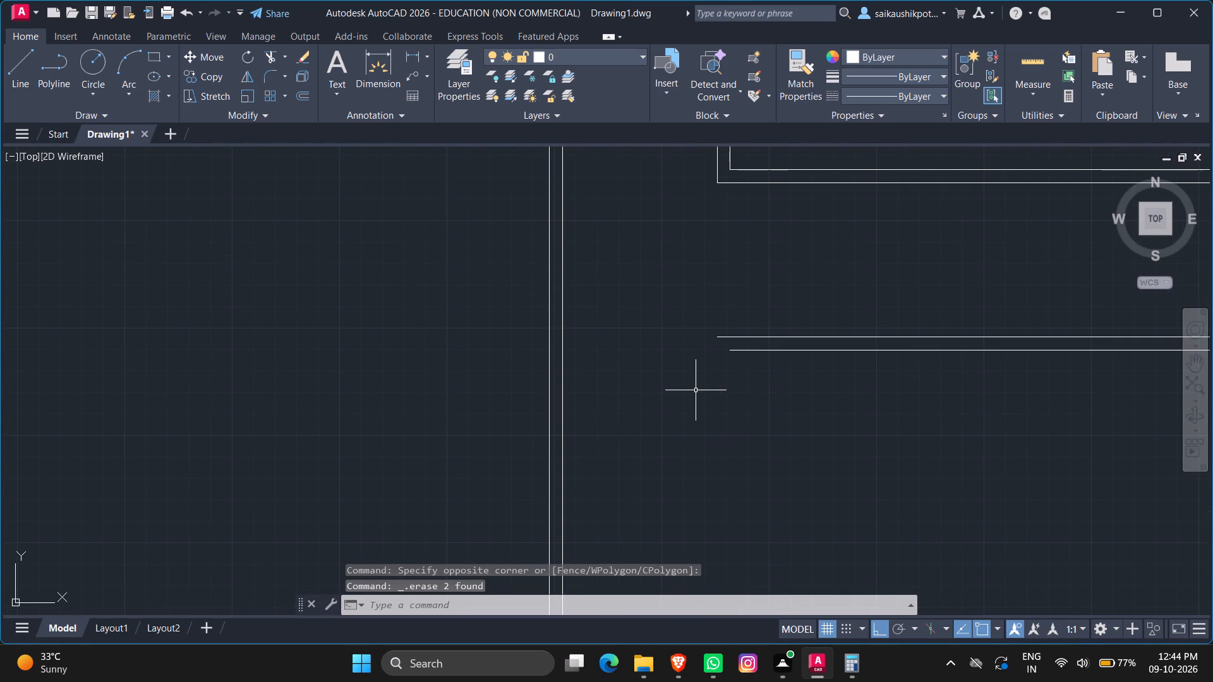
# Stretch the left end of the lower room's top outer wall line to the outer line of the stacked spaces' right wall.
pyautogui.doubleClick(715, 337)
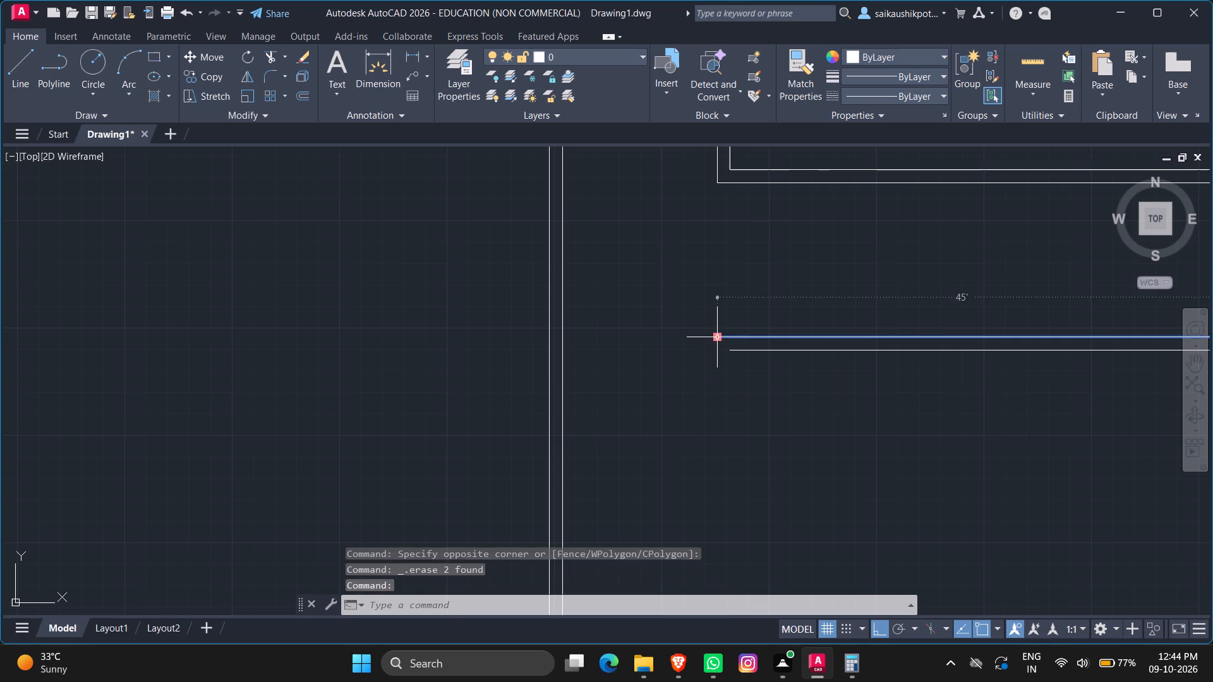
pyautogui.press('Escape')
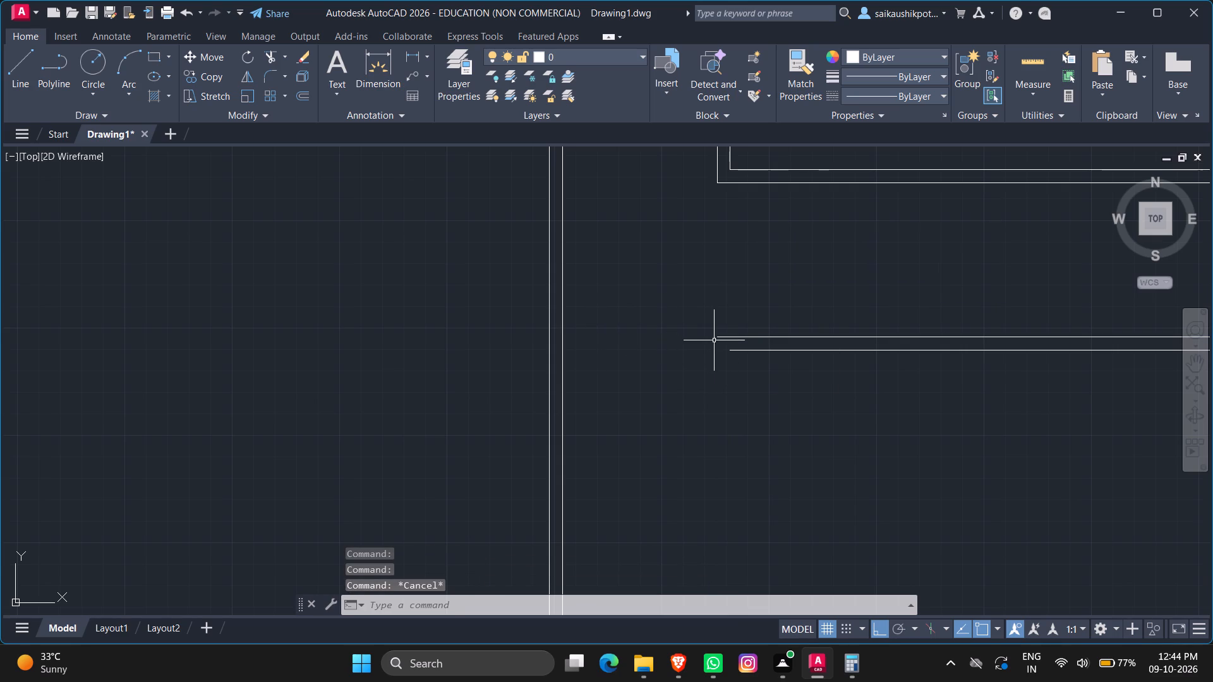
pyautogui.click(718, 335)
pyautogui.click(720, 339)
pyautogui.click(716, 338)
pyautogui.click(716, 338)
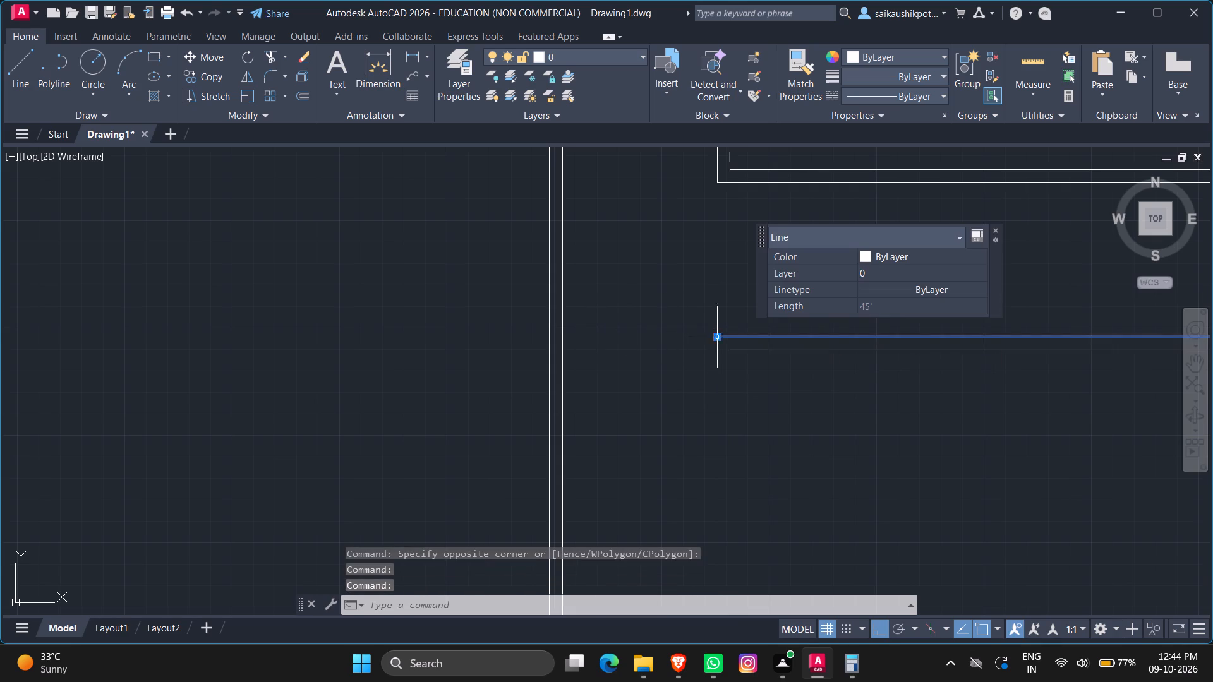
pyautogui.click(718, 337)
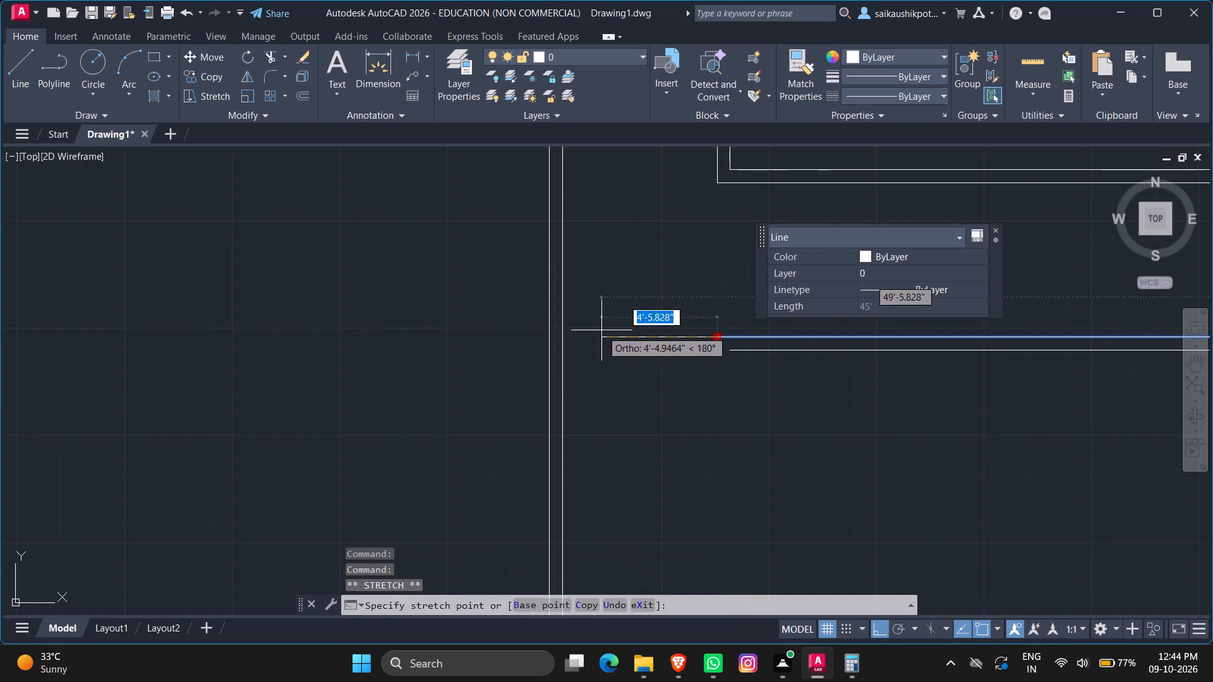
pyautogui.click(558, 331)
pyautogui.press('Escape')
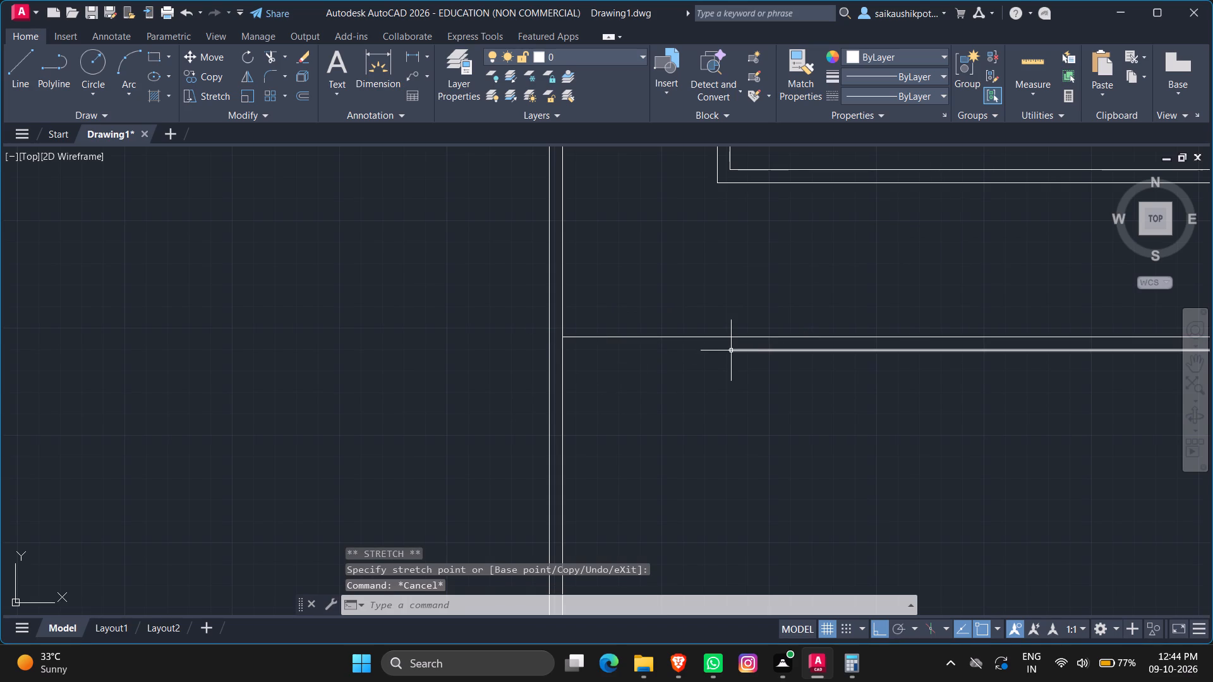
# Stretch the left end of the lower room's top inner wall line to the outer line of the stacked spaces' right wall.
pyautogui.click(731, 350)
pyautogui.click(732, 350)
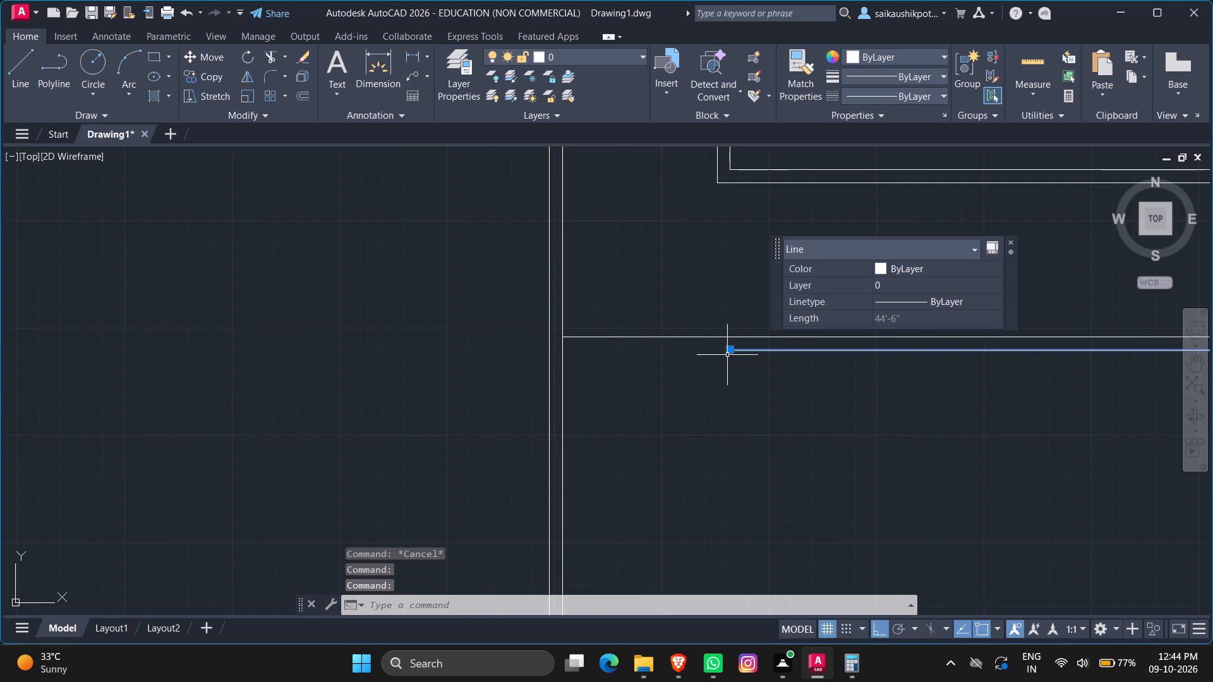
pyautogui.click(729, 353)
pyautogui.click(565, 347)
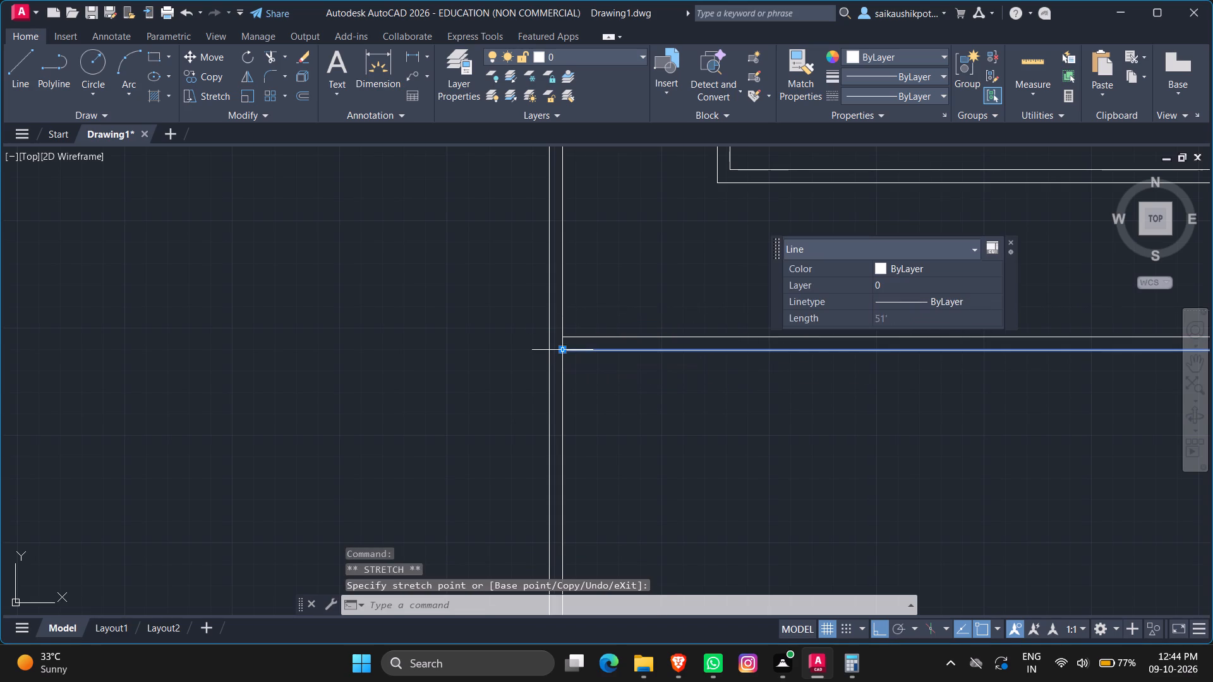
pyautogui.press('Escape')
pyautogui.scroll(-1, 620, 395)
pyautogui.press('Escape')
pyautogui.press('Escape')
pyautogui.scroll(-2, 630, 412)
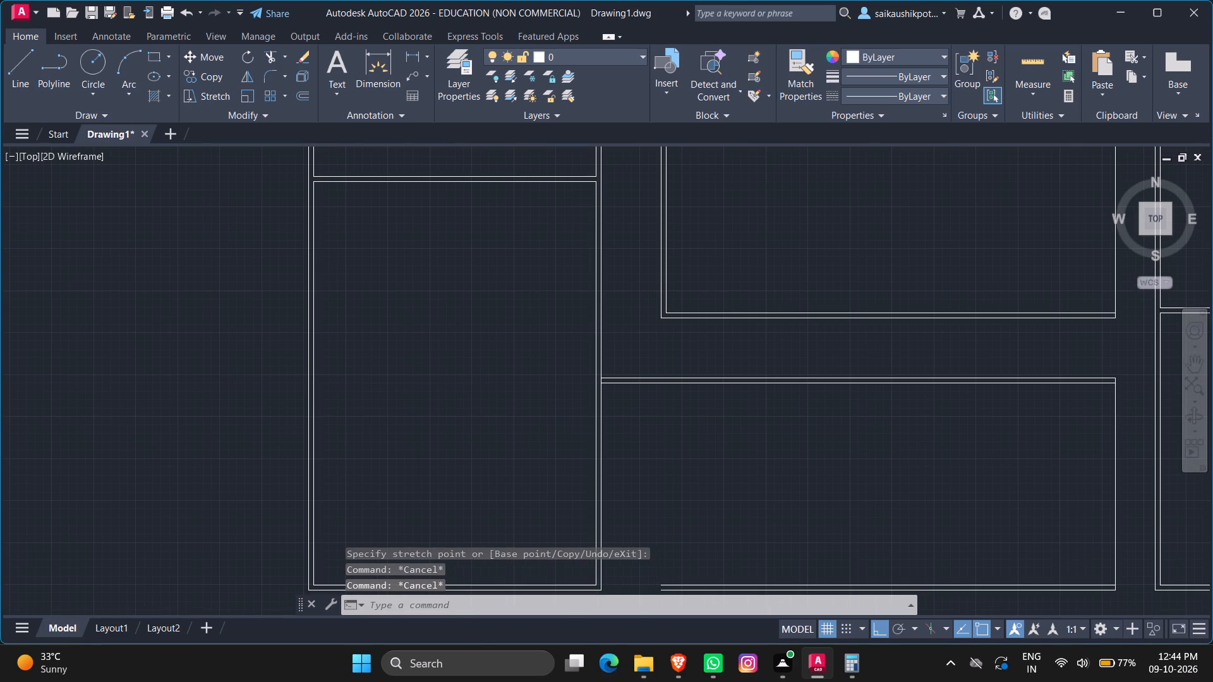
# Trim the stacked spaces' right outer wall line between the lower room's two top wall lines.
pyautogui.write('TR')
pyautogui.press('Return')
pyautogui.press('Return')
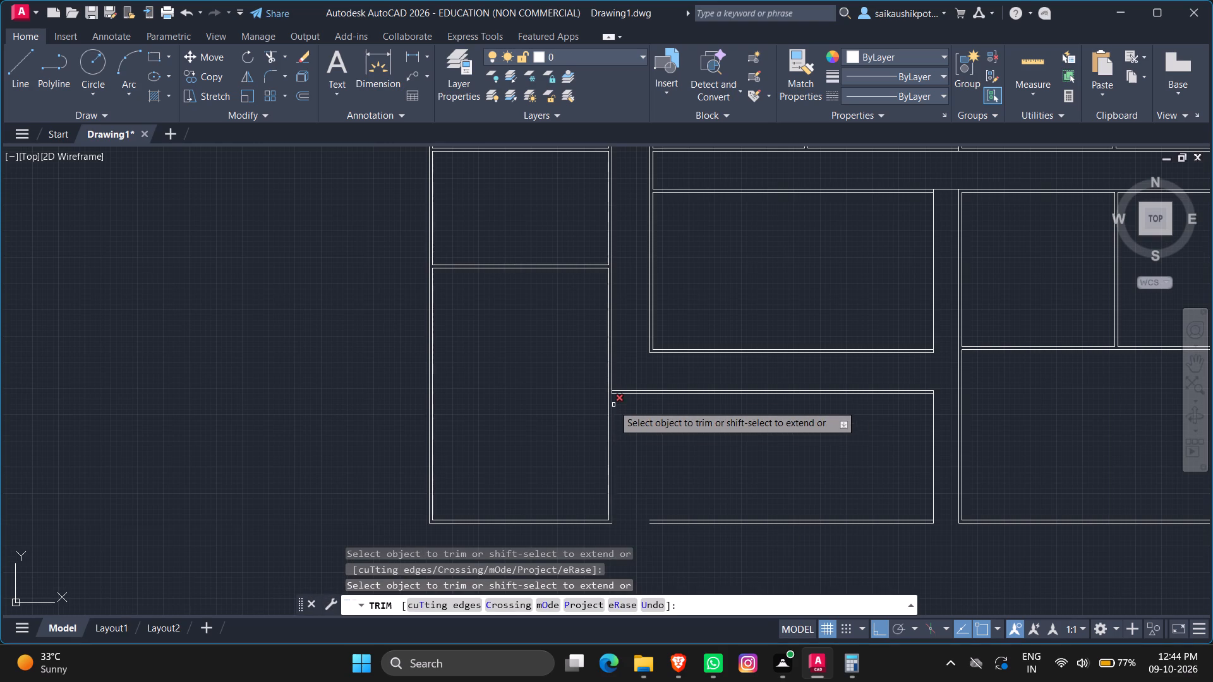
pyautogui.scroll(5, 613, 396)
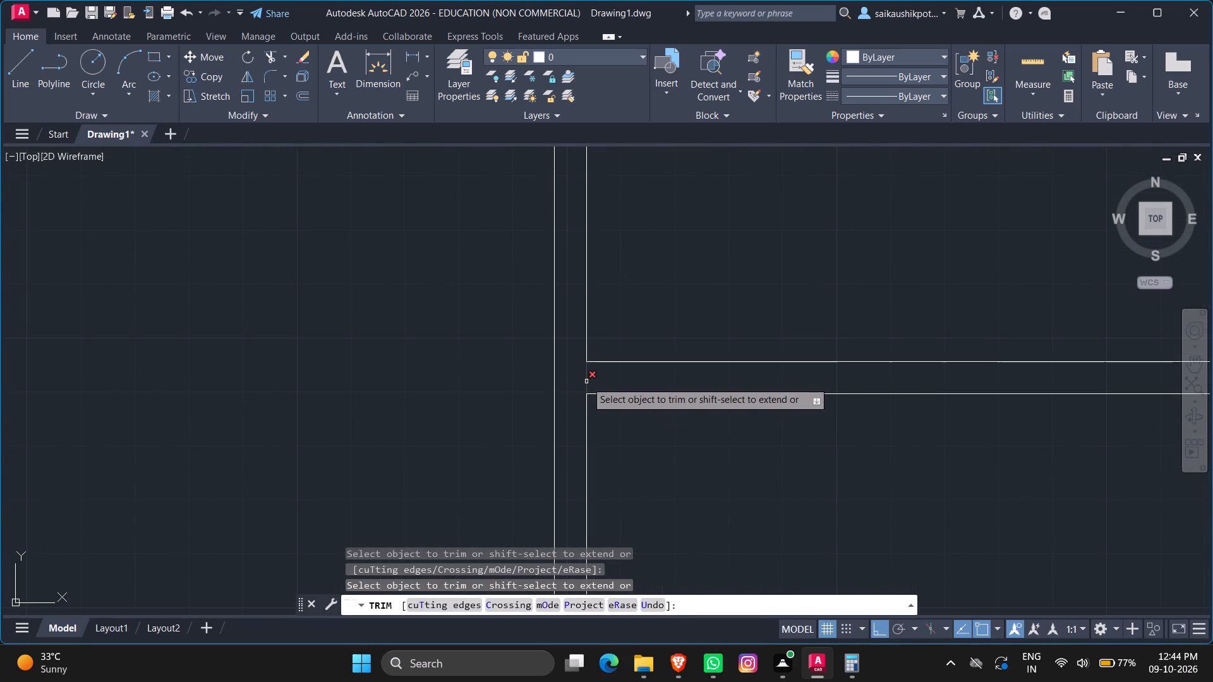
pyautogui.click(586, 381)
pyautogui.scroll(-6, 607, 416)
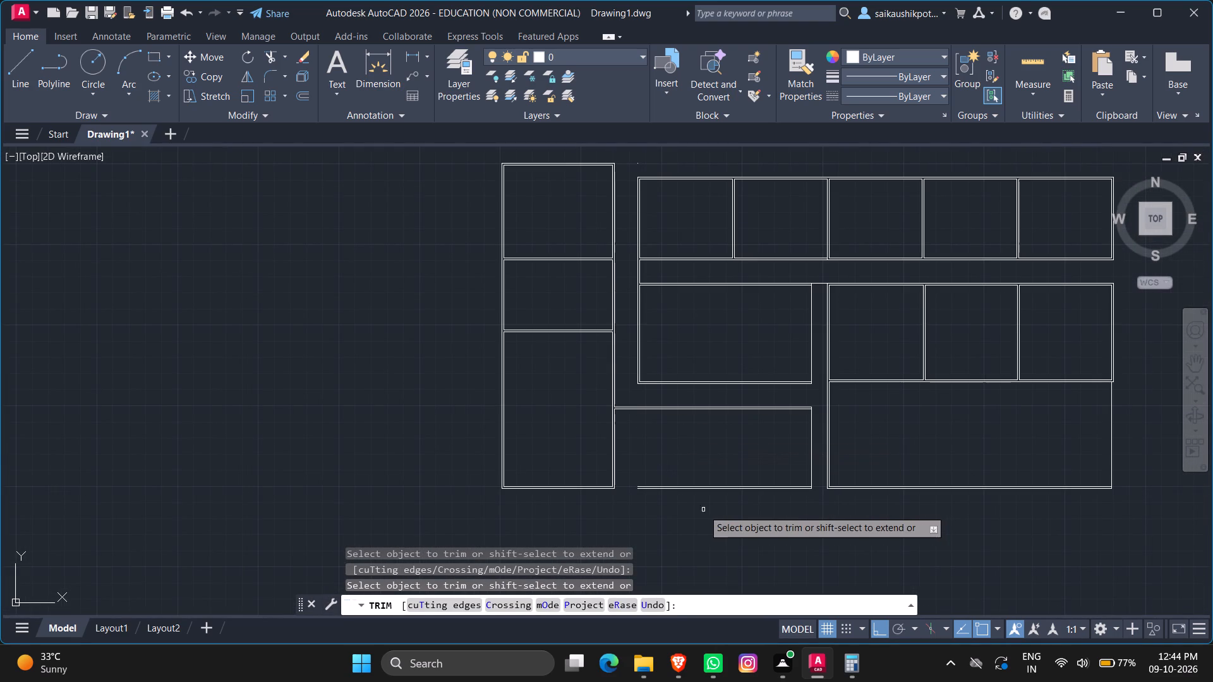
pyautogui.press('Escape')
pyautogui.press('Escape')
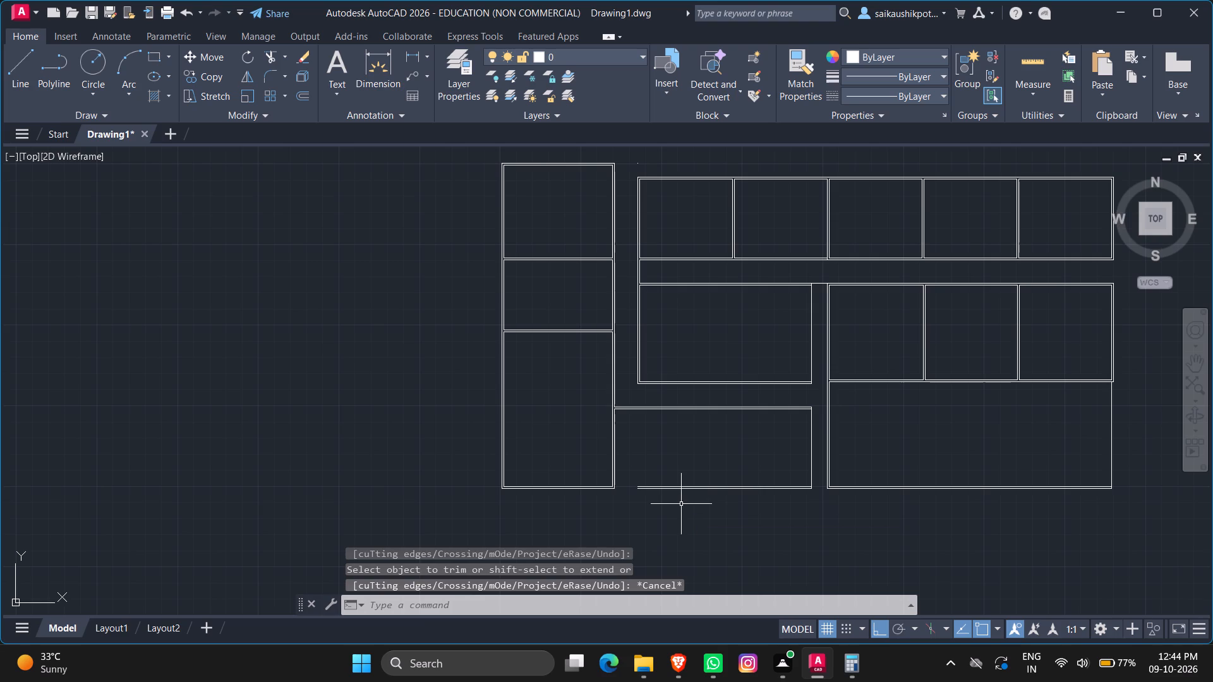
# Stretch the left end of the lower room's bottom outer wall line to the stacked spaces' bottom outer corner.
pyautogui.scroll(1, 604, 484)
pyautogui.scroll(-2, 729, 450)
pyautogui.scroll(4, 671, 485)
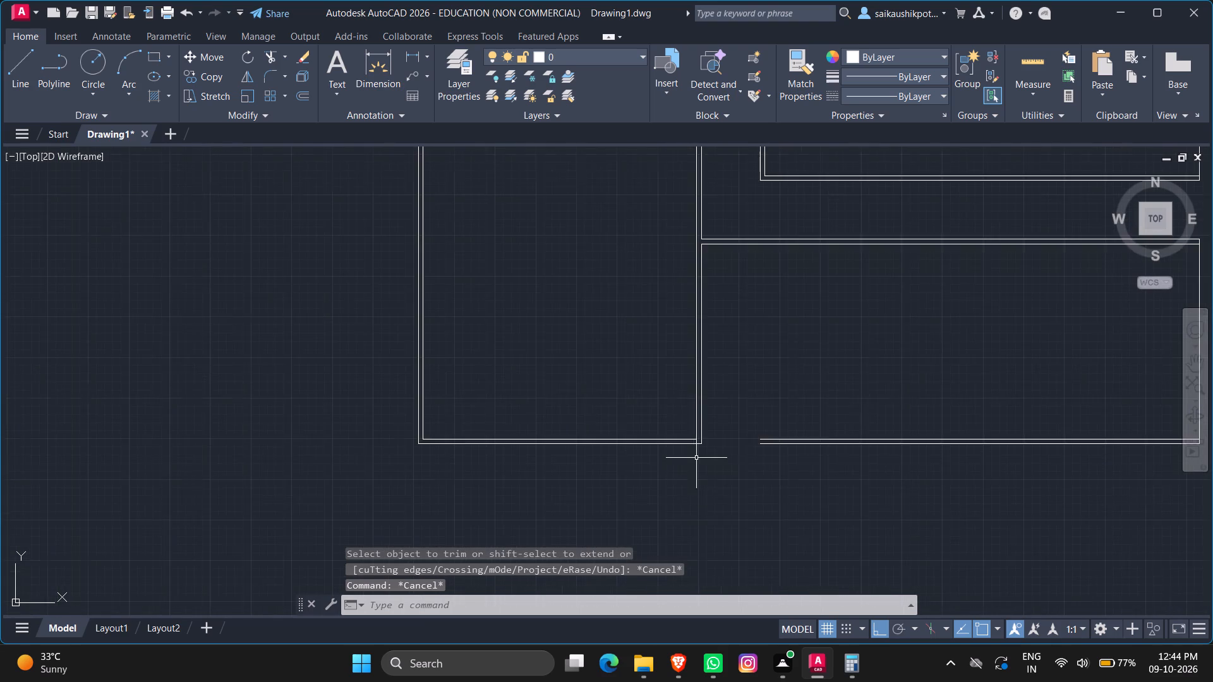
pyautogui.scroll(2, 696, 458)
pyautogui.click(951, 402)
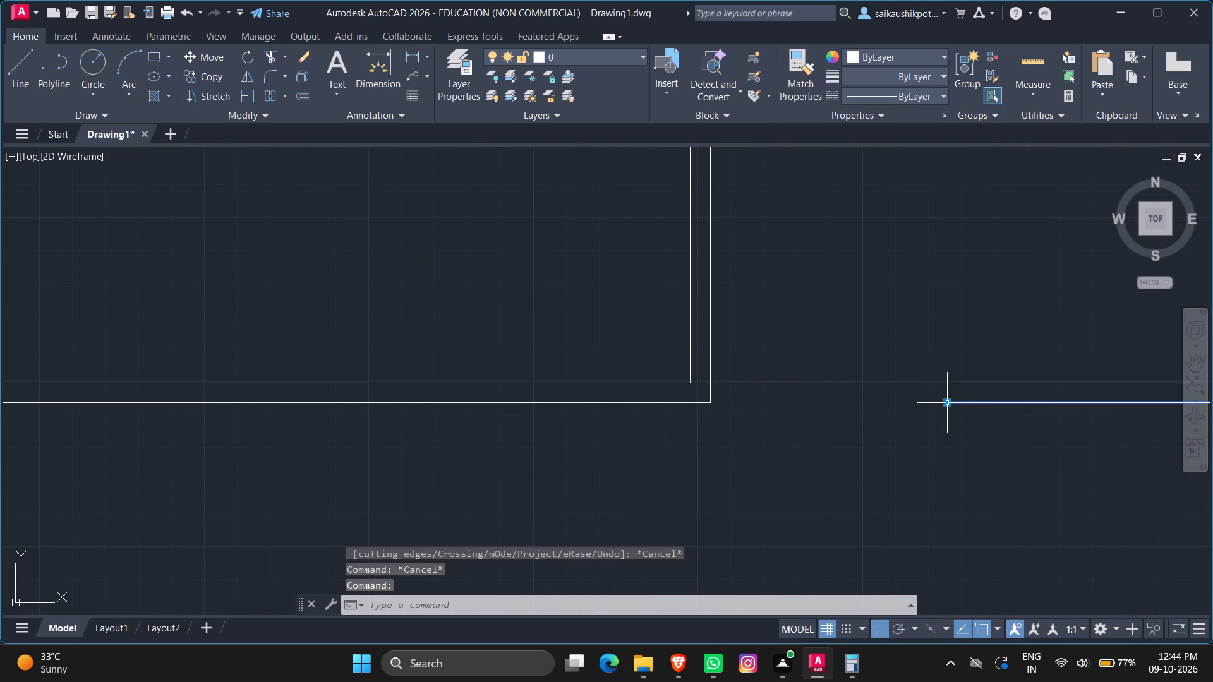
pyautogui.click(949, 403)
pyautogui.click(708, 399)
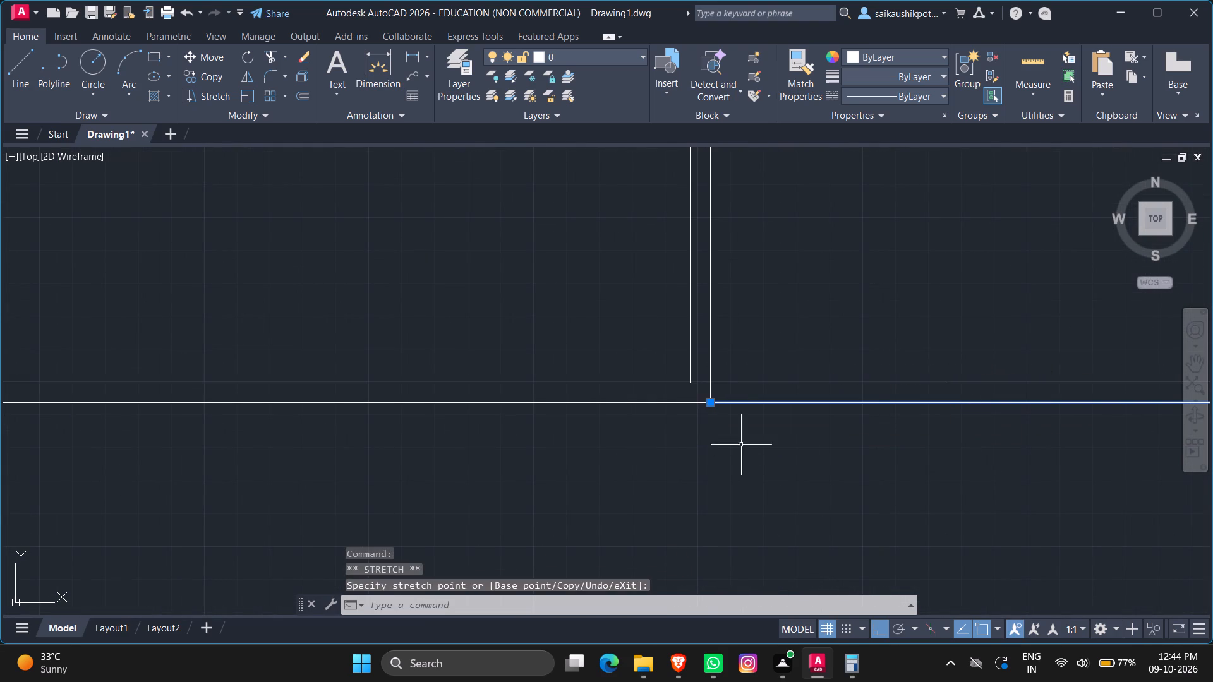
# Stretch the left end of the lower room's bottom inner wall line to the outer line of the stacked spaces' right wall.
pyautogui.click(957, 382)
pyautogui.click(948, 382)
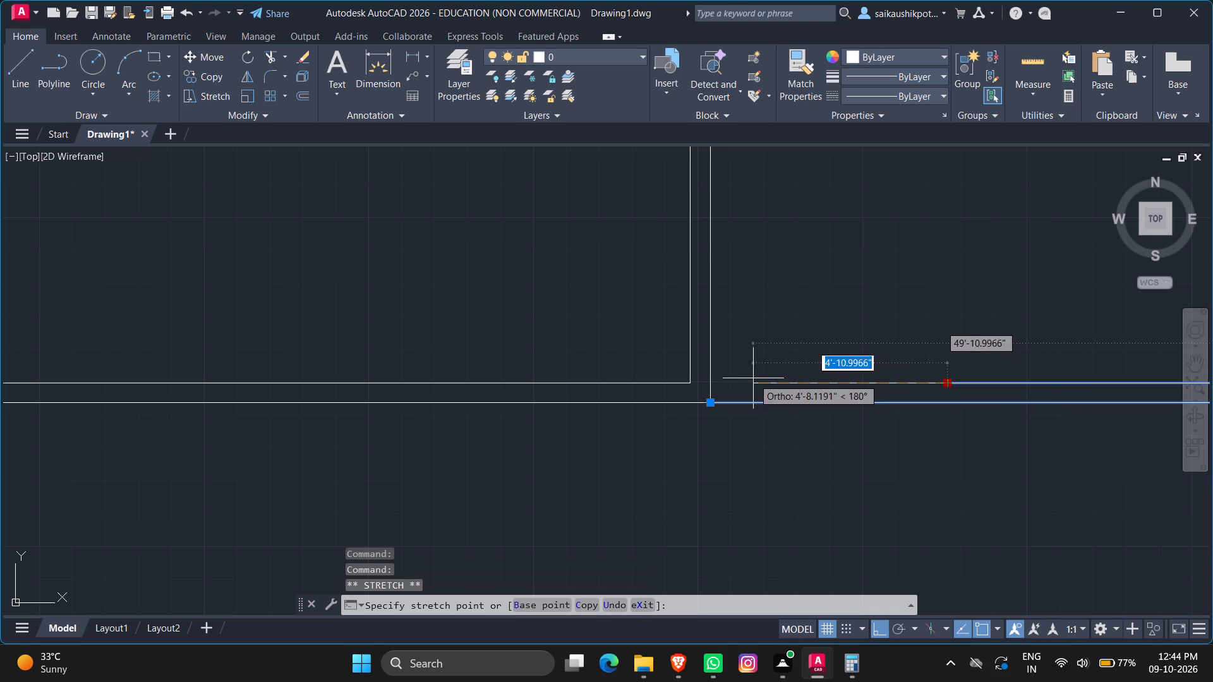
pyautogui.click(709, 379)
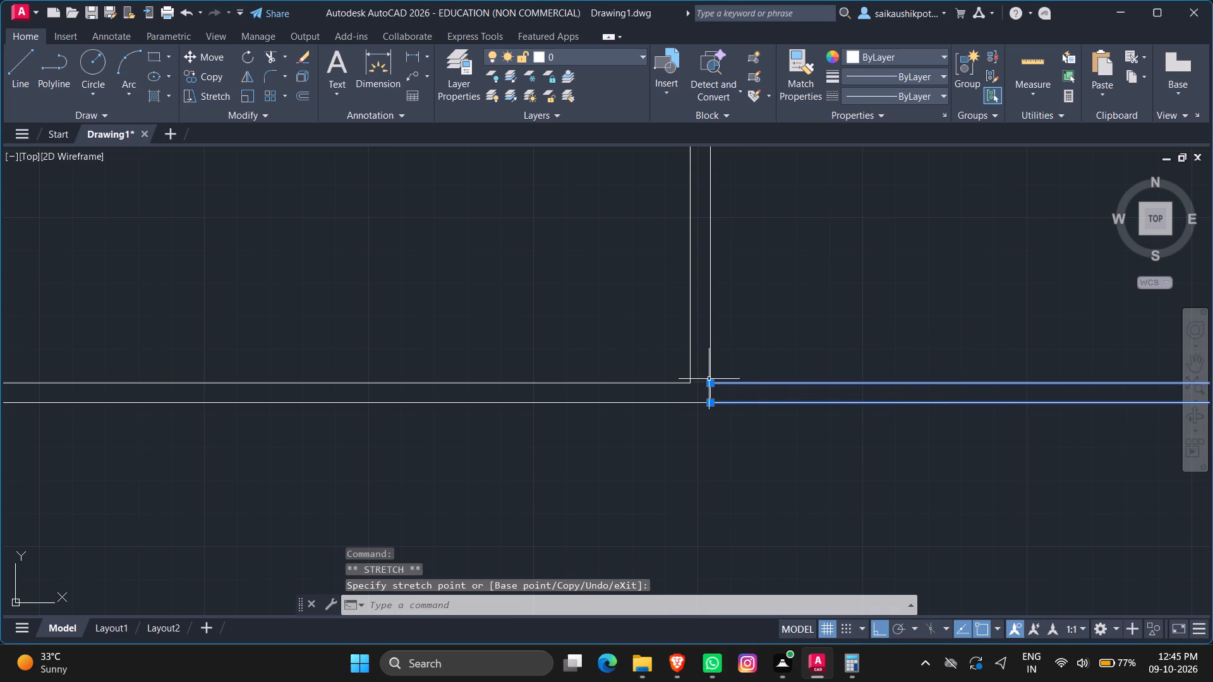
pyautogui.press('Escape')
pyautogui.press('Escape')
# Trim the stacked spaces' right outer wall line between the lower room's two bottom wall lines.
pyautogui.write('TR')
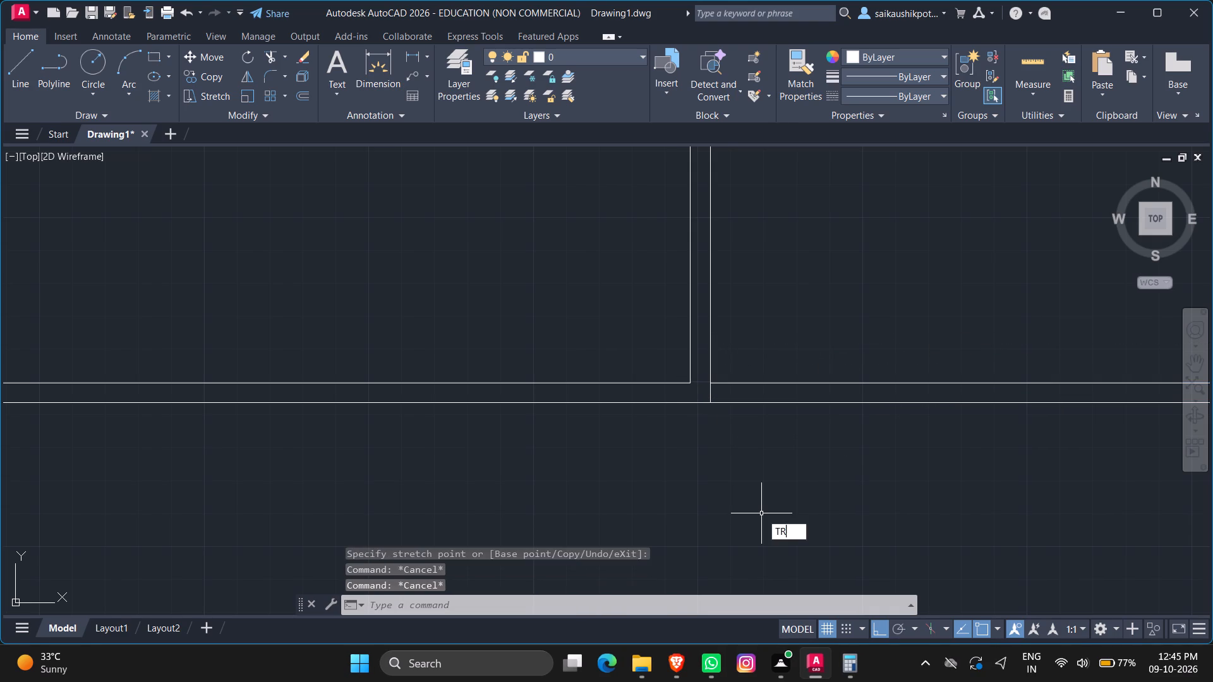
pyautogui.press('Return')
pyautogui.press('Return')
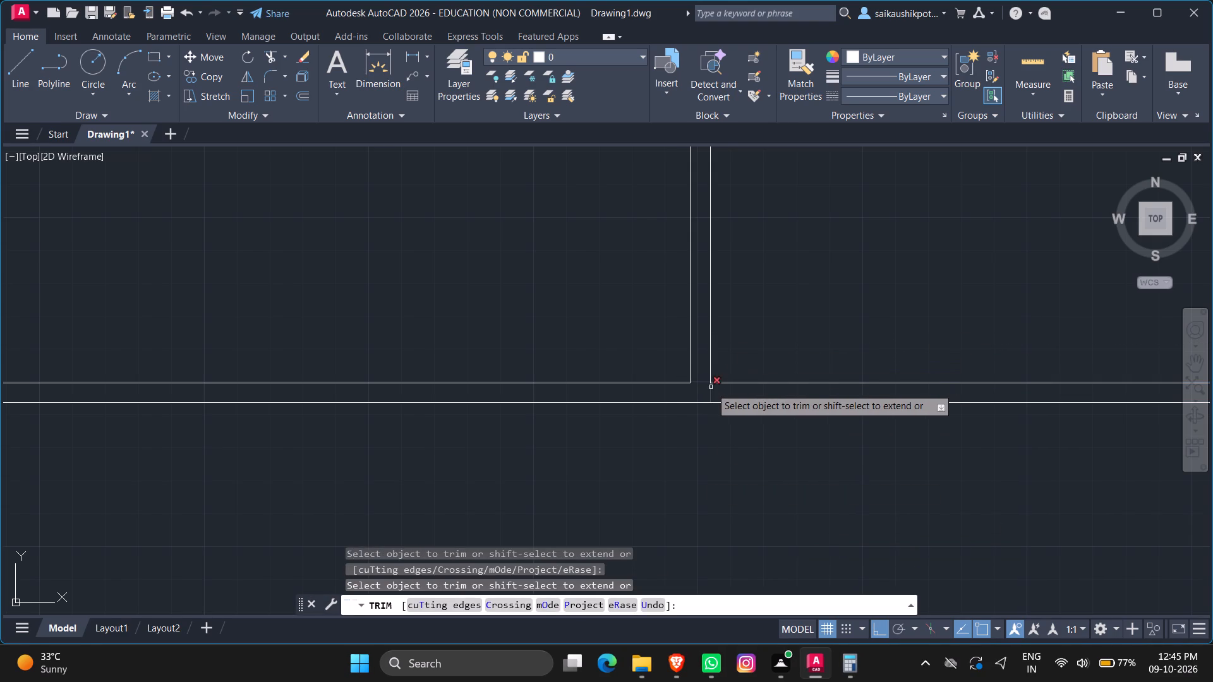
pyautogui.click(710, 389)
pyautogui.scroll(-3, 733, 395)
pyautogui.scroll(-1, 745, 470)
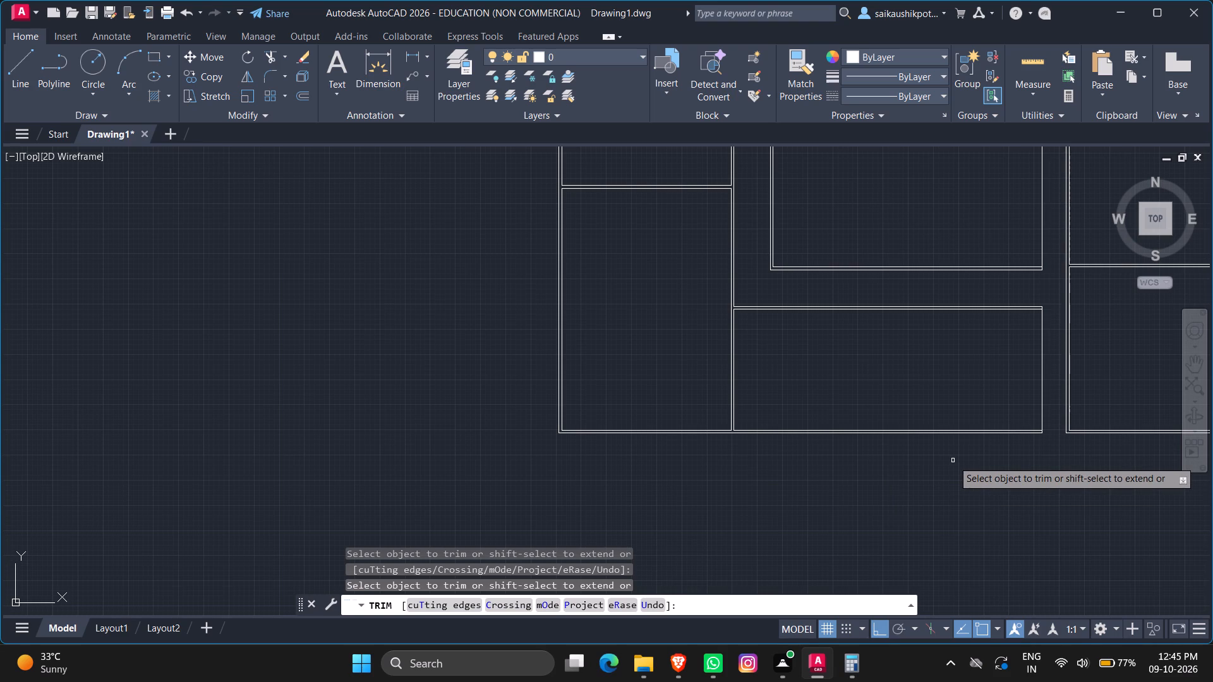
pyautogui.scroll(2, 788, 439)
pyautogui.scroll(-2, 783, 488)
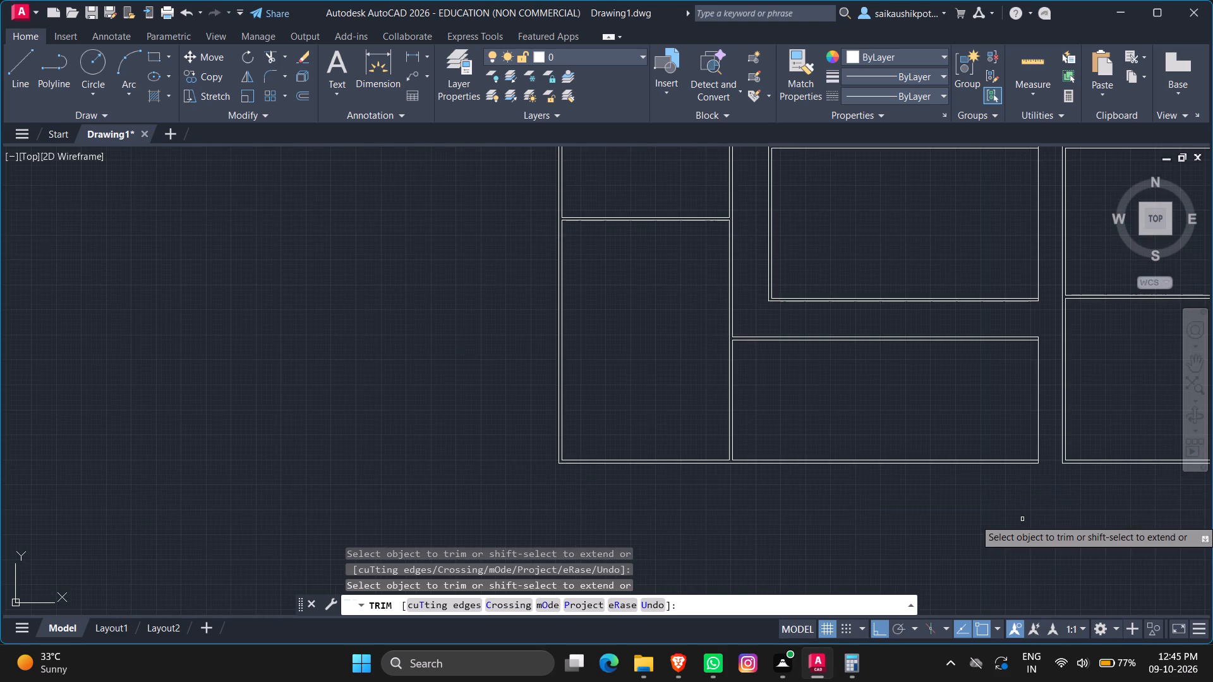
pyautogui.scroll(2, 1046, 455)
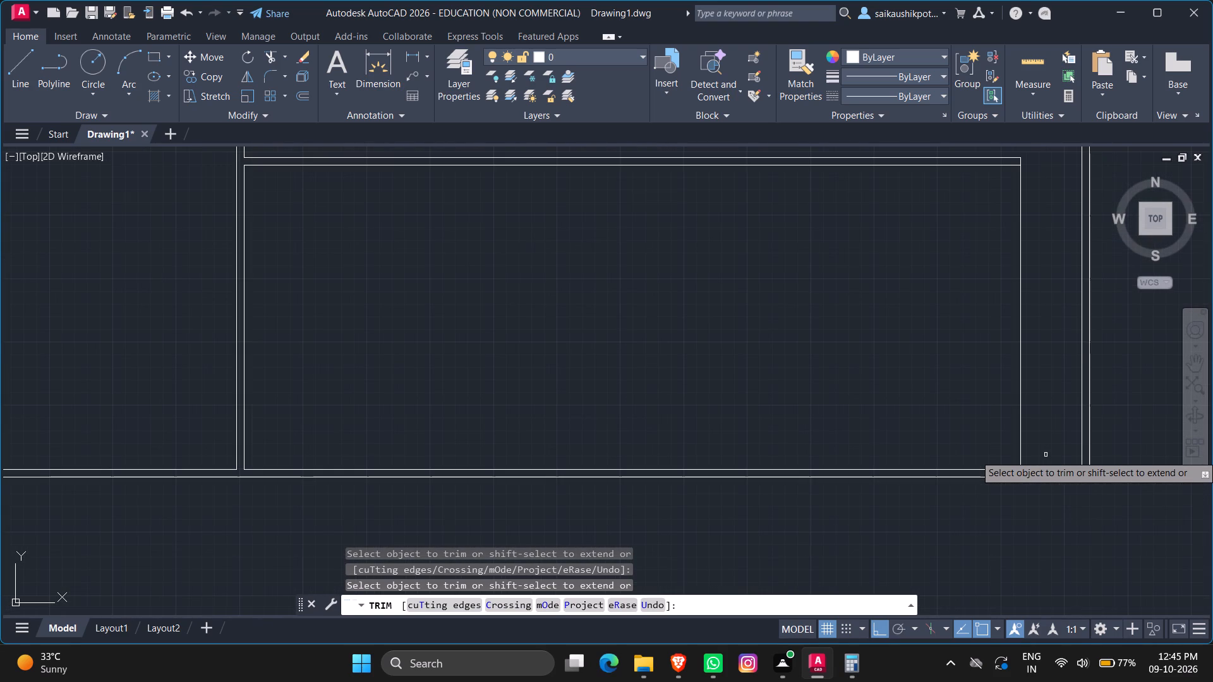
pyautogui.scroll(-2, 986, 456)
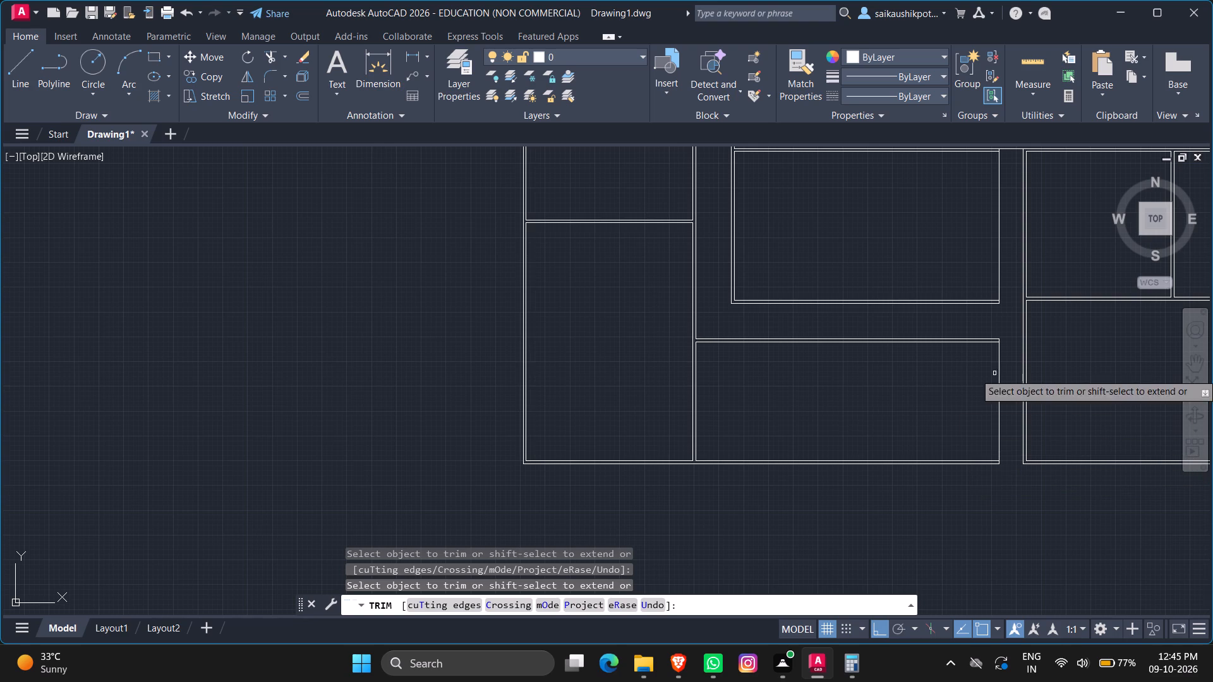
pyautogui.press('Escape')
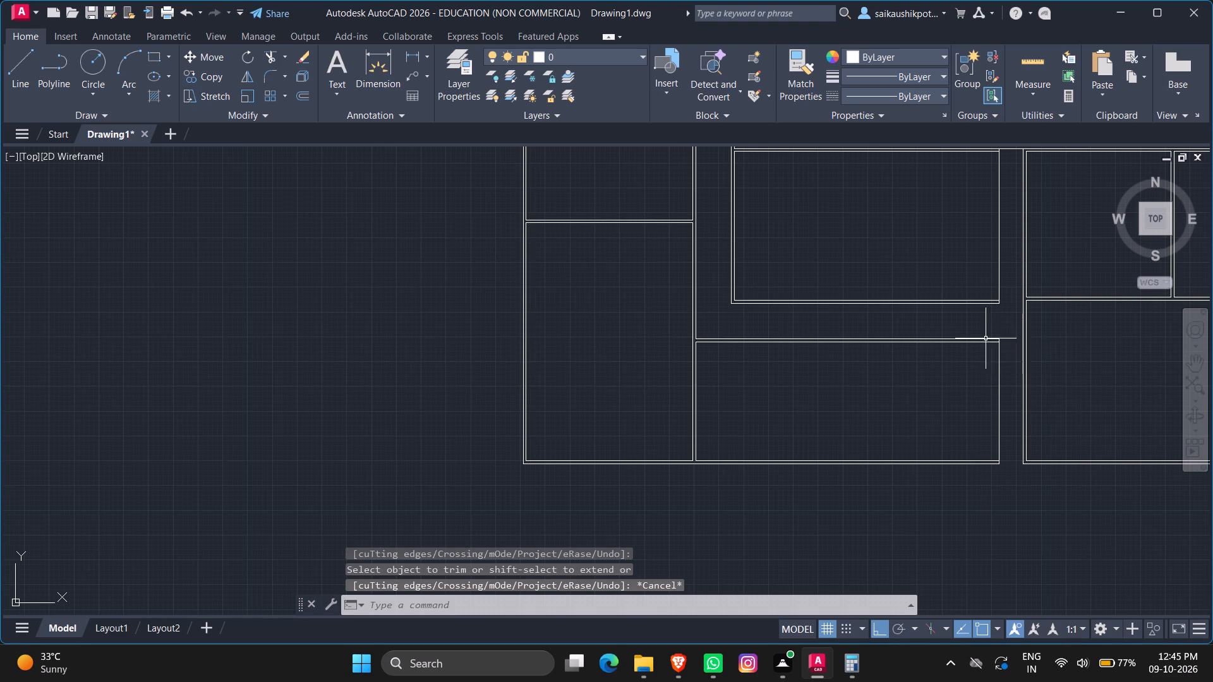
# Delete the lower room's right wall line.
pyautogui.scroll(3, 974, 337)
pyautogui.scroll(-2, 1014, 356)
pyautogui.click(1037, 390)
pyautogui.click(1018, 390)
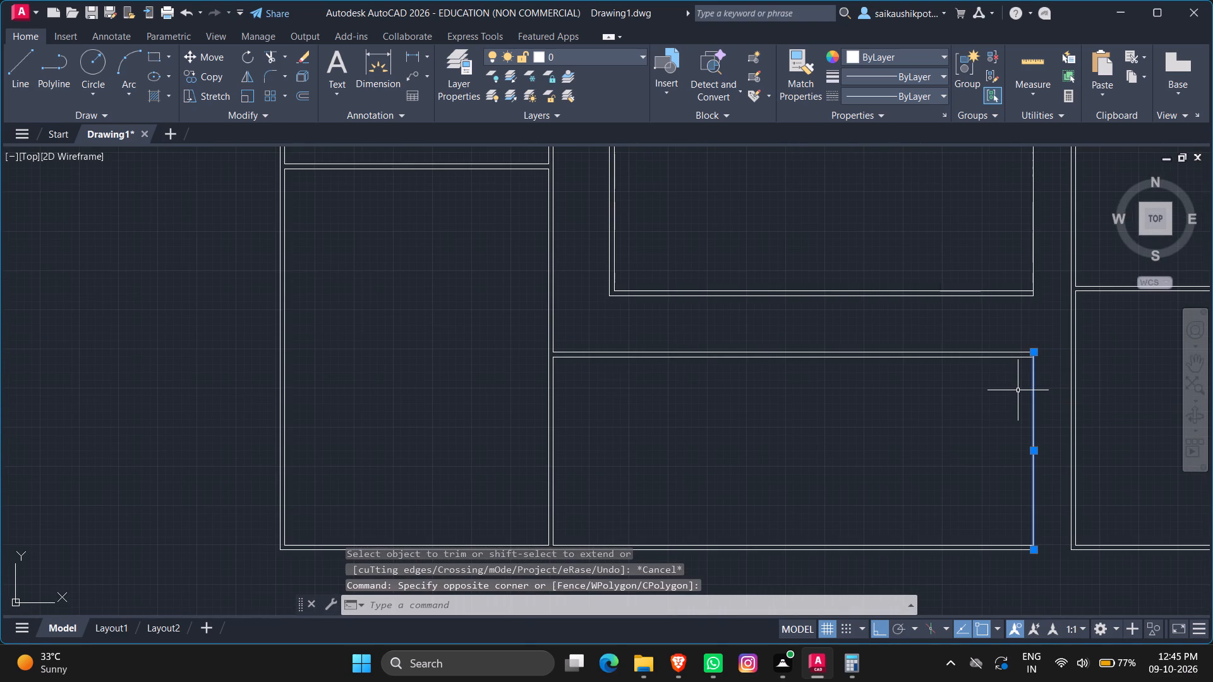
pyautogui.press('Delete')
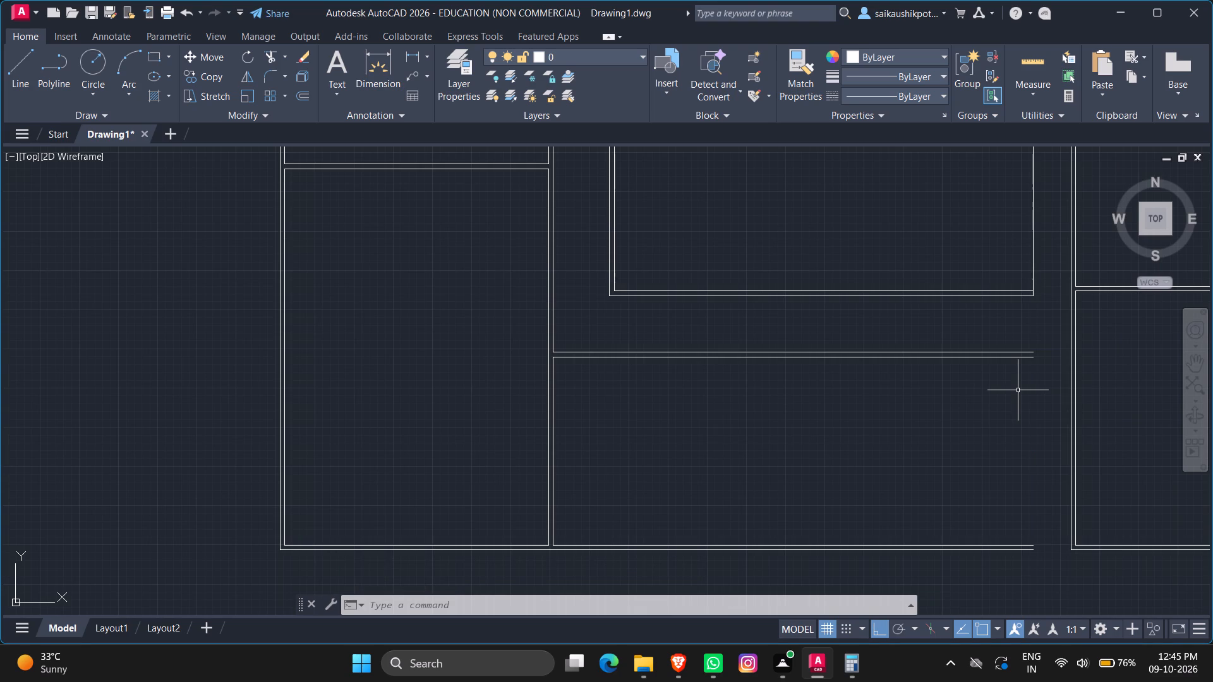
# Stretch the right end of the lower room's top inner wall line to the outer line of the 73' wide space's left wall.
pyautogui.scroll(2, 1035, 377)
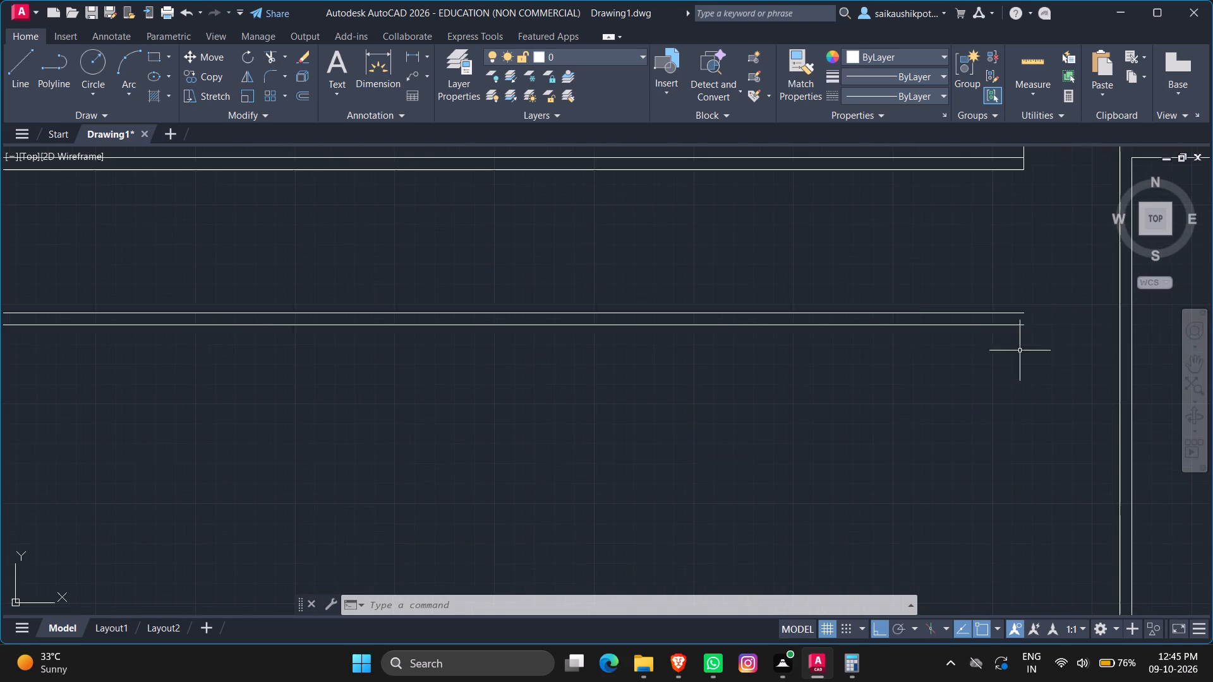
pyautogui.click(895, 318)
pyautogui.click(920, 402)
pyautogui.click(922, 386)
pyautogui.click(900, 295)
pyautogui.scroll(-2, 864, 401)
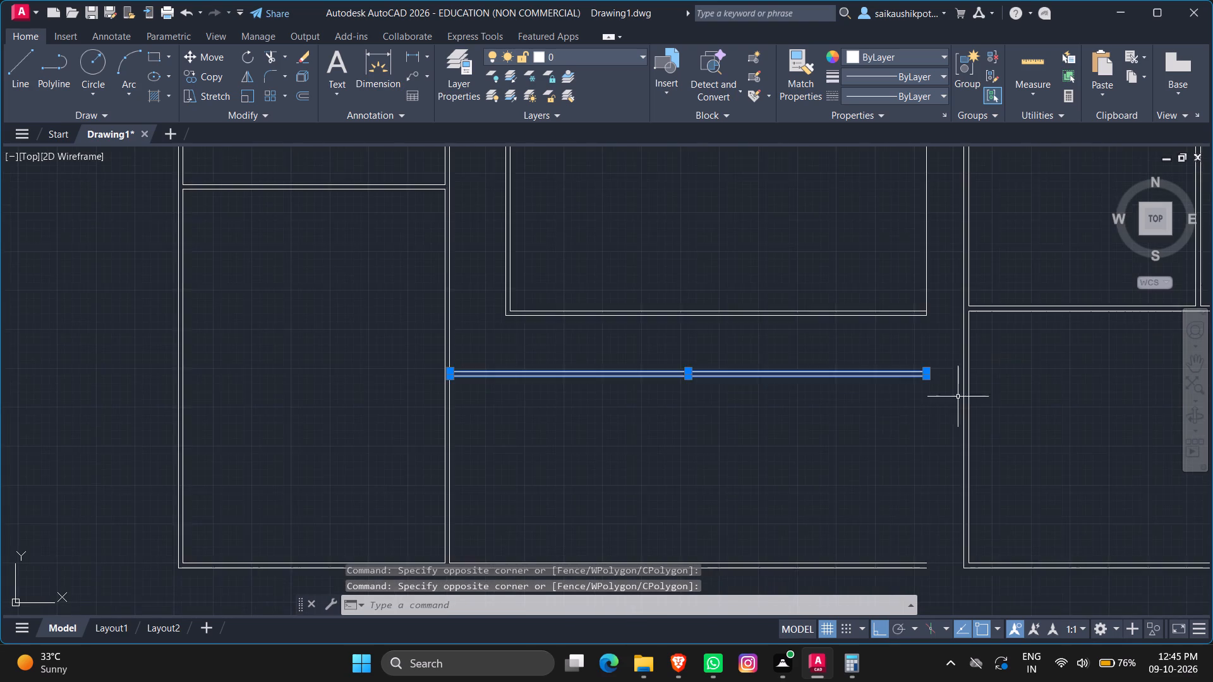
pyautogui.scroll(3, 996, 379)
pyautogui.click(752, 383)
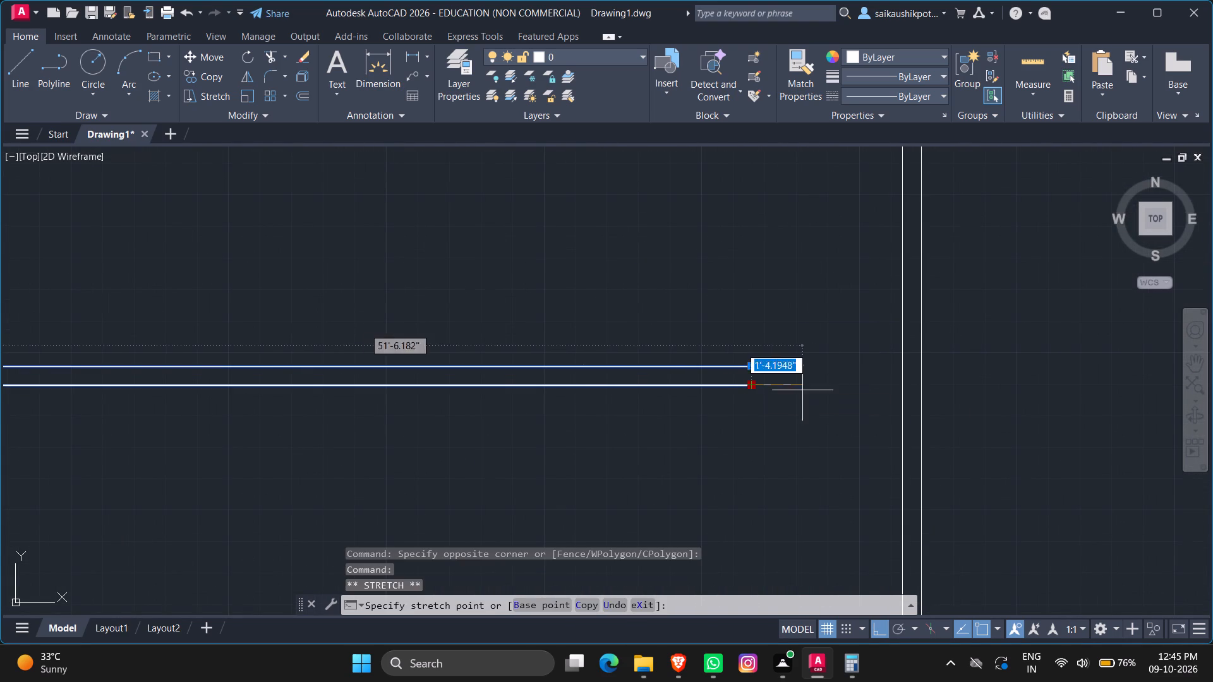
pyautogui.click(901, 387)
pyautogui.press('Escape')
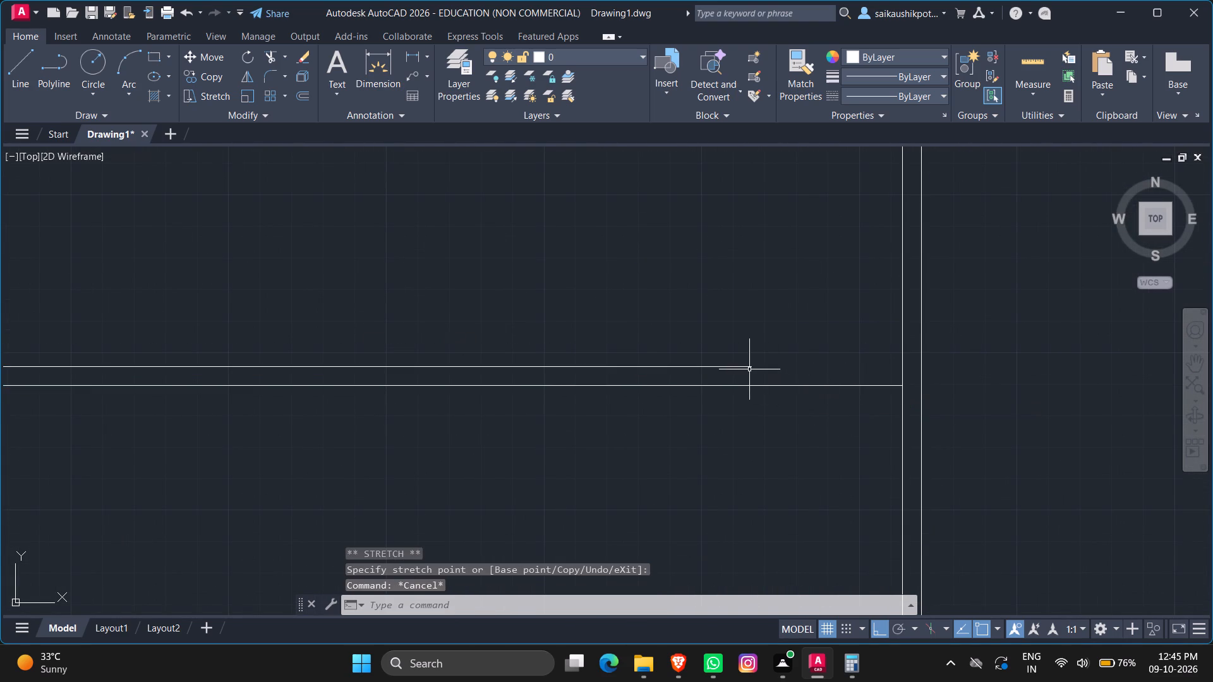
# Stretch the right end of the lower room's top outer wall line to the outer line of the 73' wide space's left wall.
pyautogui.click(739, 366)
pyautogui.click(751, 370)
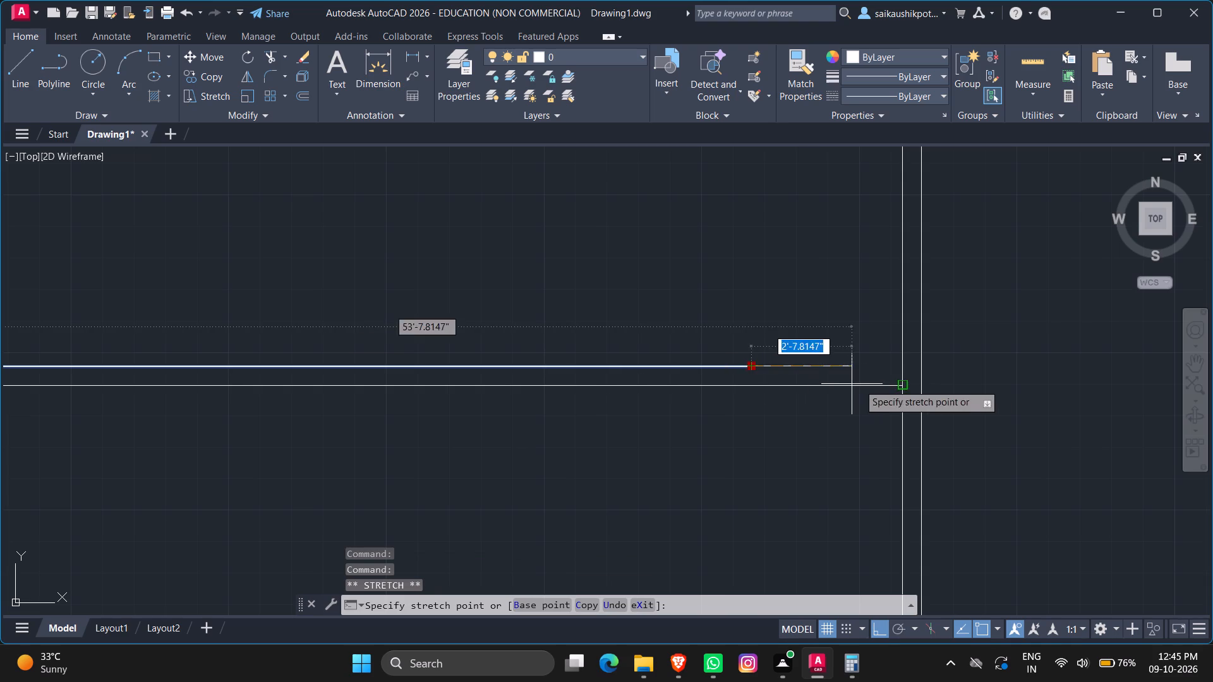
pyautogui.click(900, 366)
pyautogui.press('Escape')
pyautogui.press('Escape')
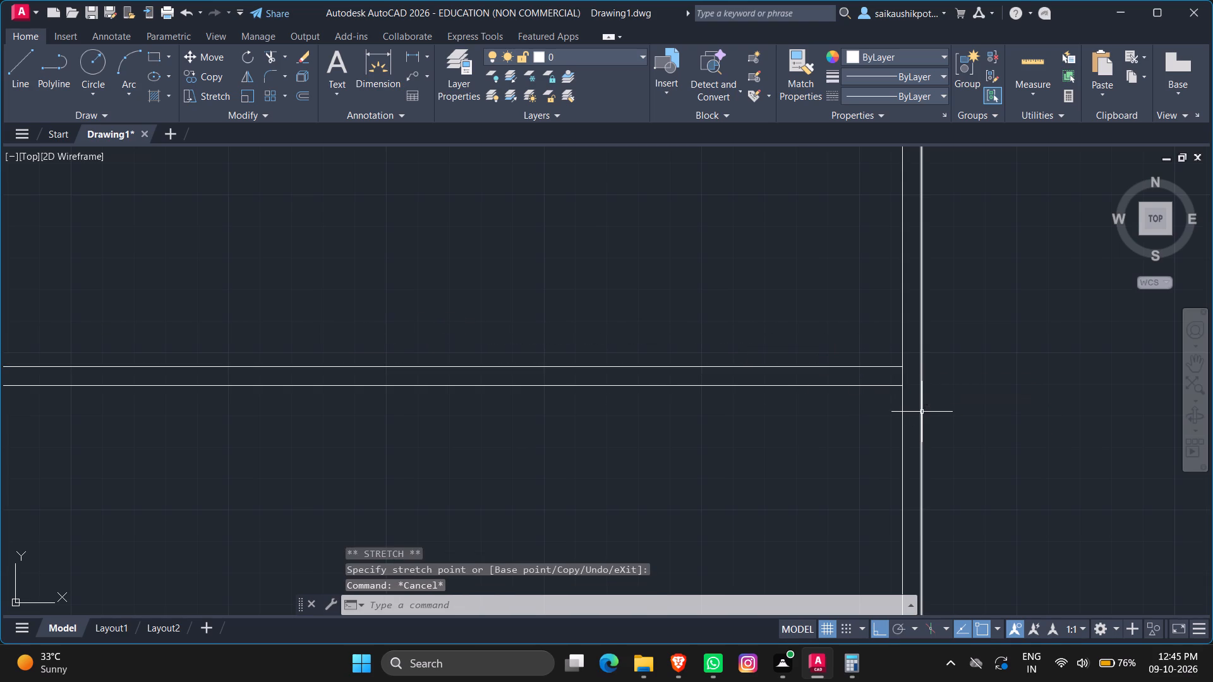
pyautogui.press('Escape')
pyautogui.press('Escape')
# Trim the 73' wide space's left outer wall line between the lower room's two top wall lines.
pyautogui.scroll(-1, 934, 419)
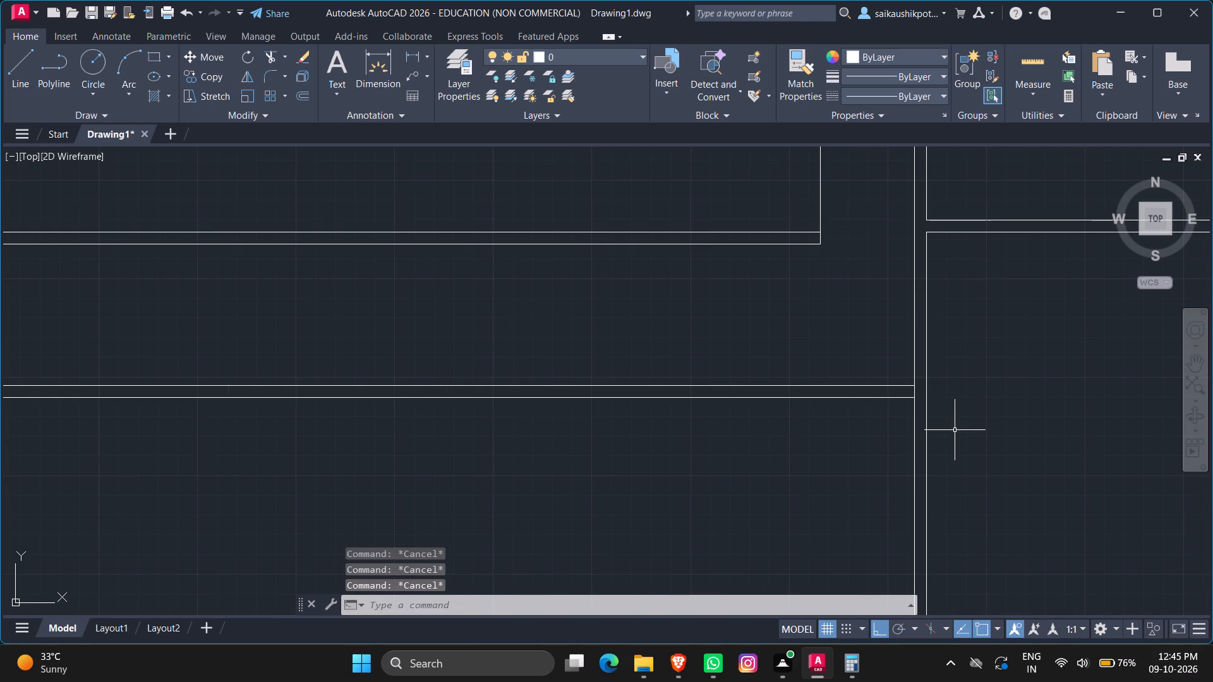
pyautogui.write('TR')
pyautogui.press('Return')
pyautogui.press('Return')
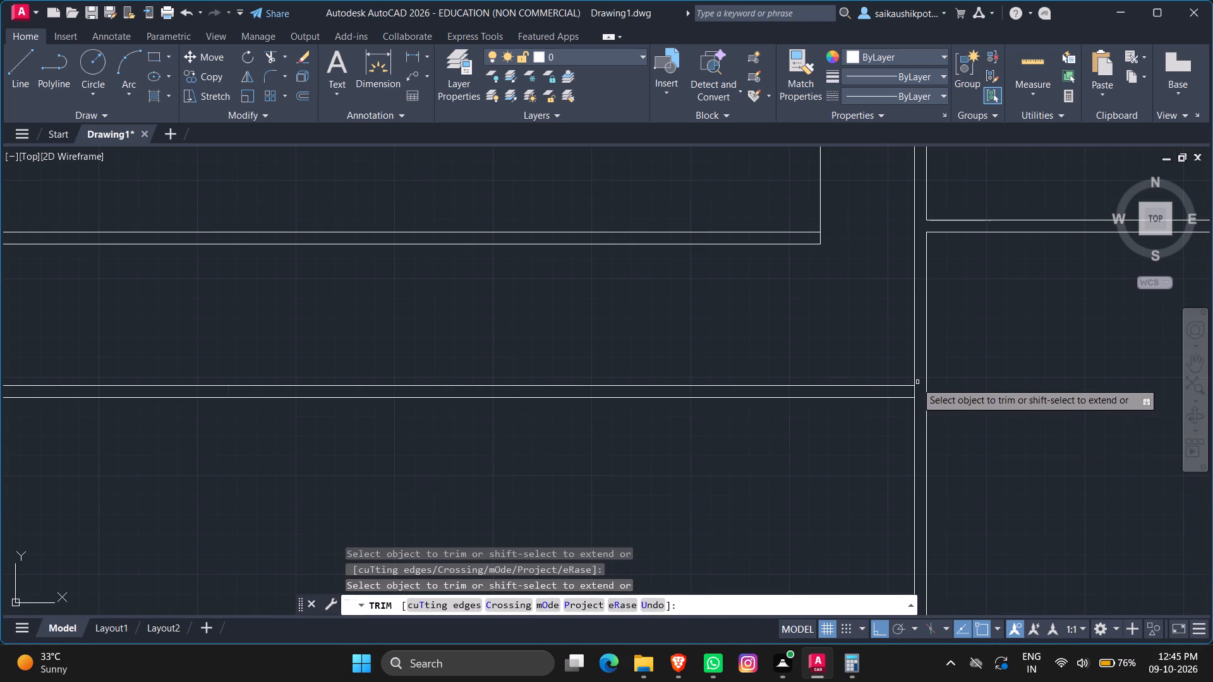
pyautogui.click(914, 392)
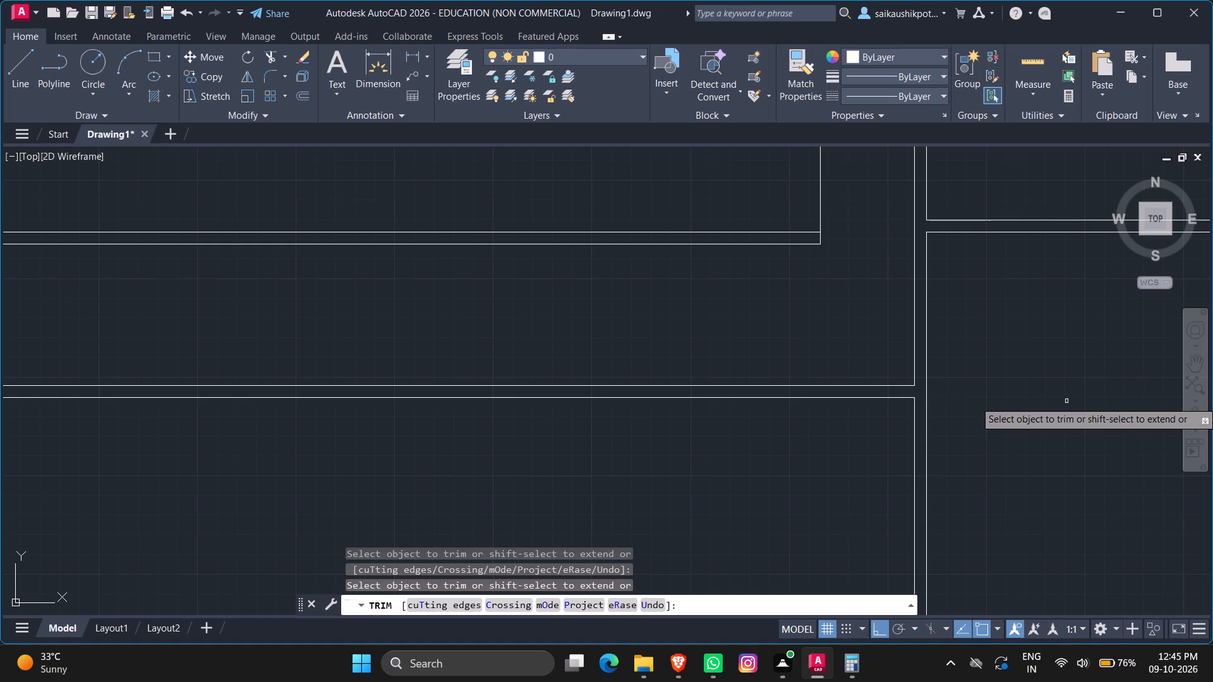
pyautogui.press('Escape')
pyautogui.press('Escape')
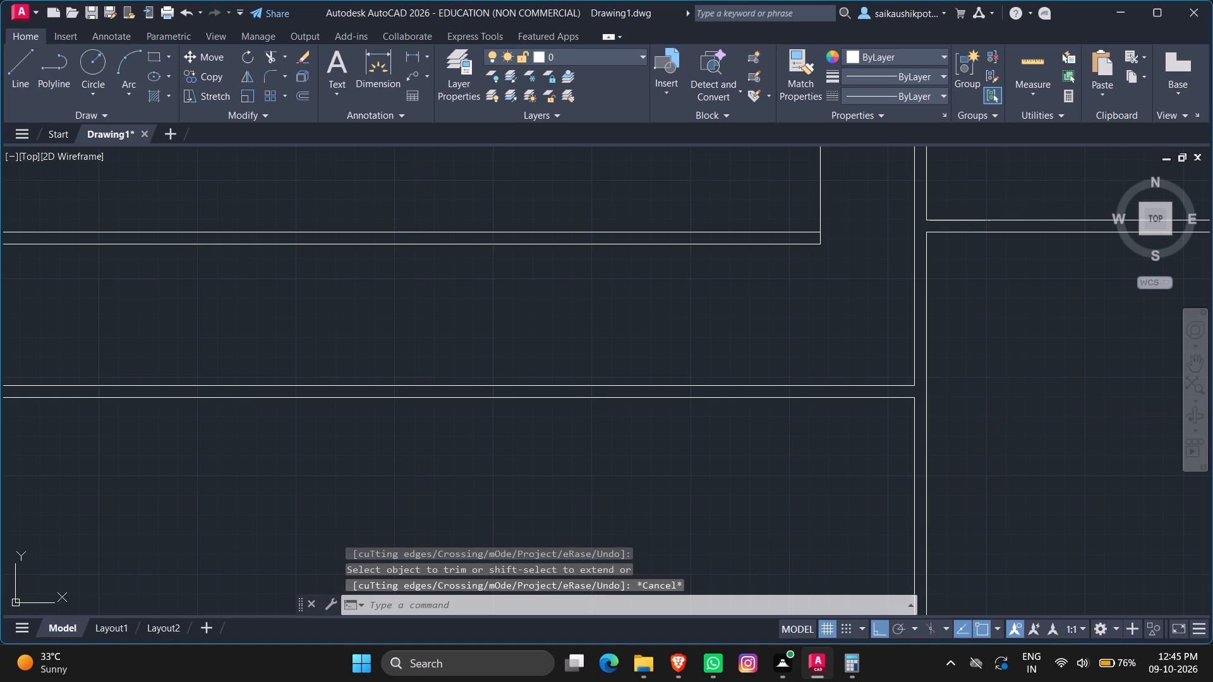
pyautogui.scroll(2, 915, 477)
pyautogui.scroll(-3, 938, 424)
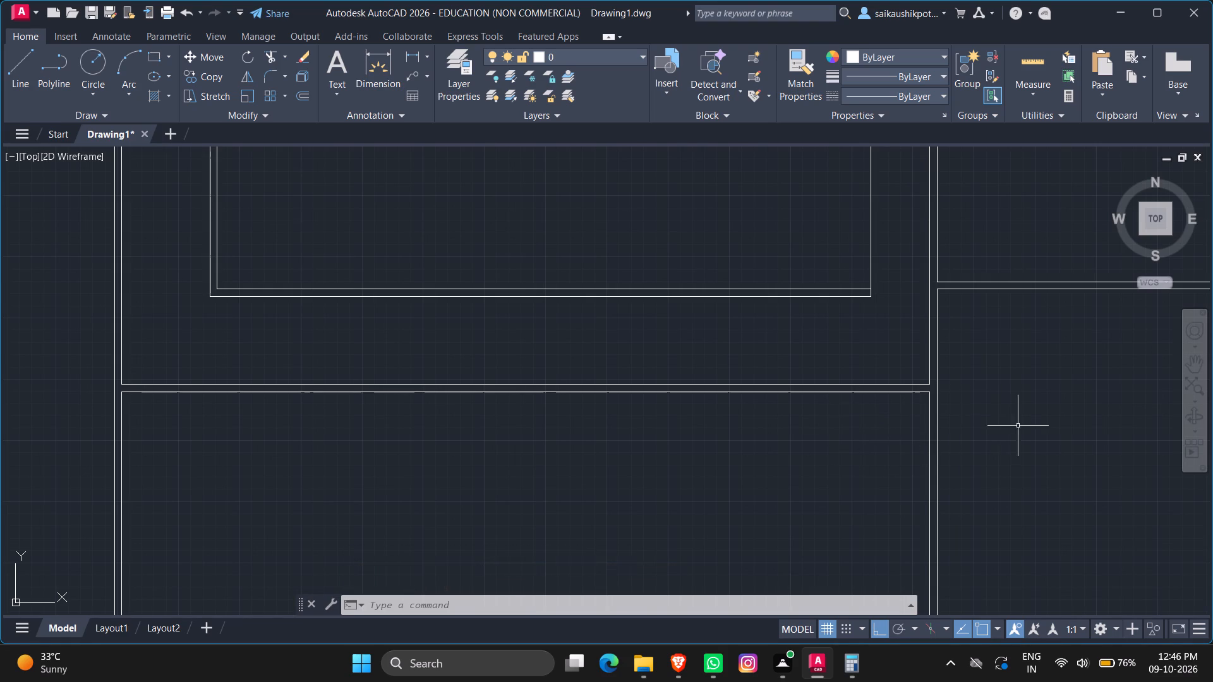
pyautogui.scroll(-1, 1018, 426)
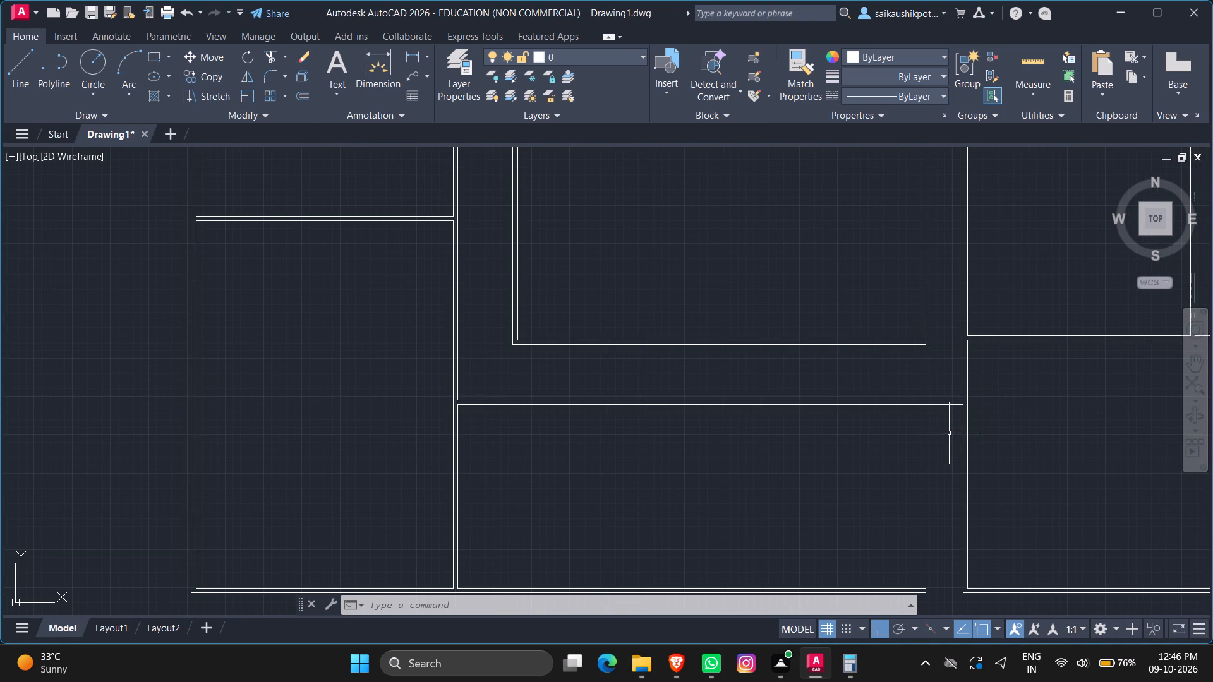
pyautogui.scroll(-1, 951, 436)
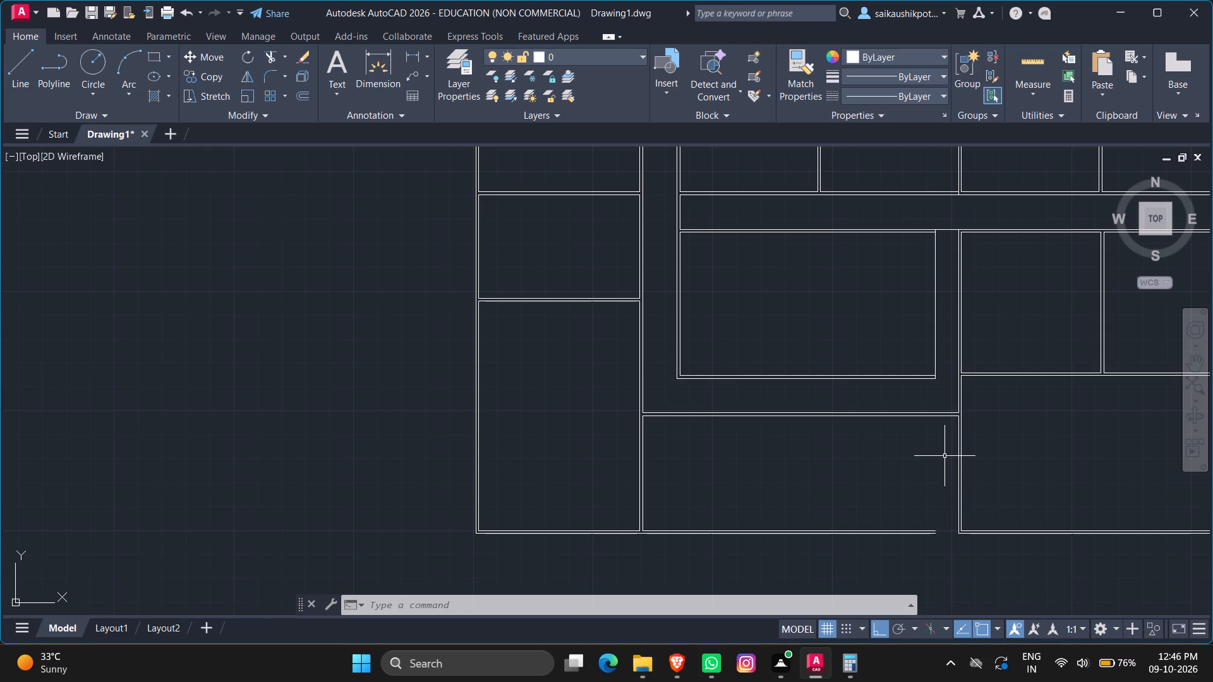
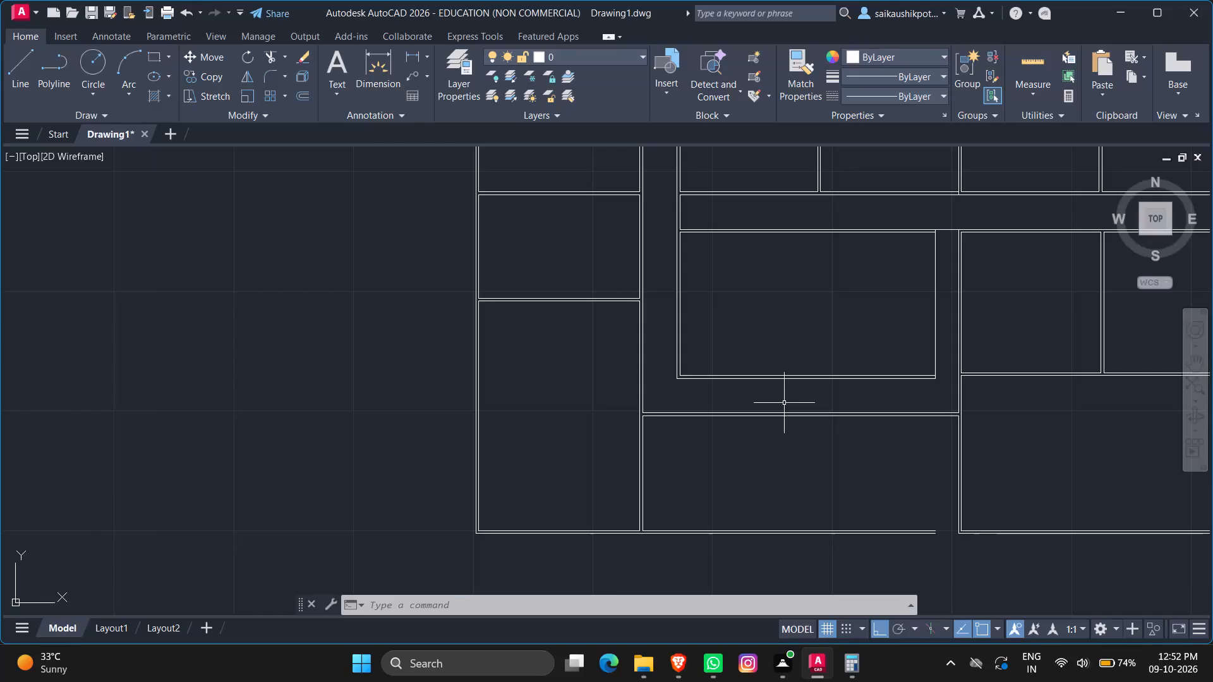
# Stretch the right end of the lower room's bottom outer wall line to the 73' wide space's bottom-left outer corner.
pyautogui.scroll(1, 888, 502)
pyautogui.scroll(-2, 938, 551)
pyautogui.scroll(4, 950, 564)
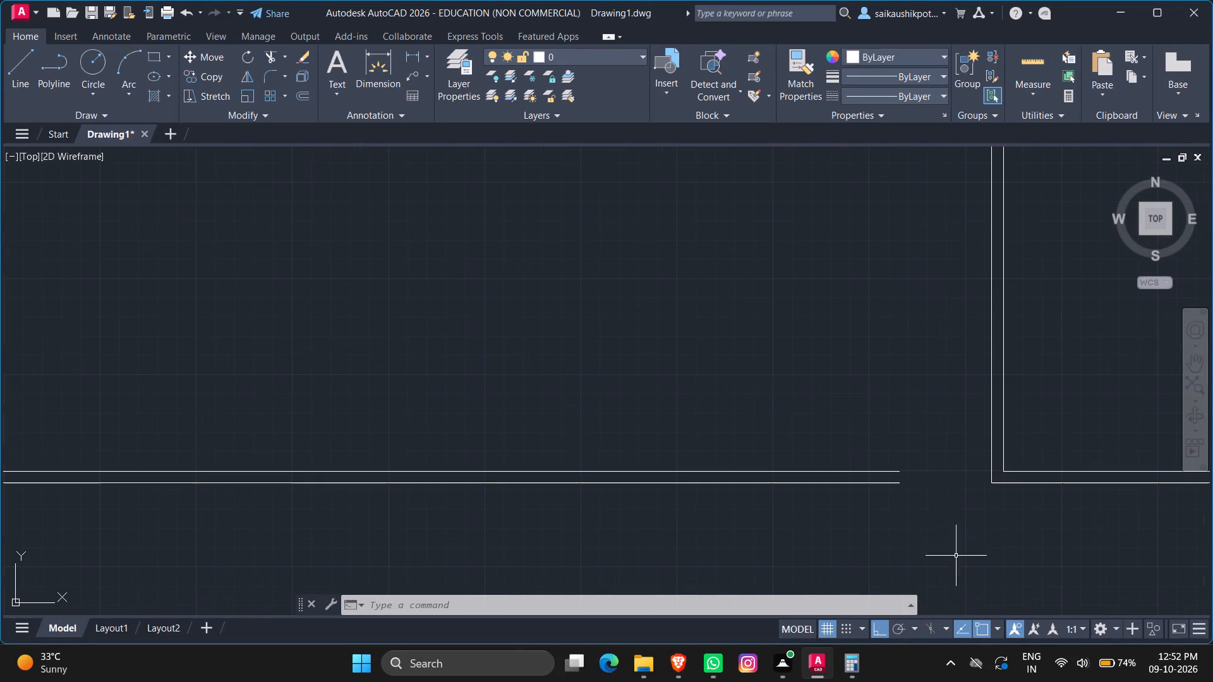
pyautogui.click(848, 503)
pyautogui.click(847, 419)
pyautogui.scroll(3, 924, 503)
pyautogui.scroll(-3, 833, 466)
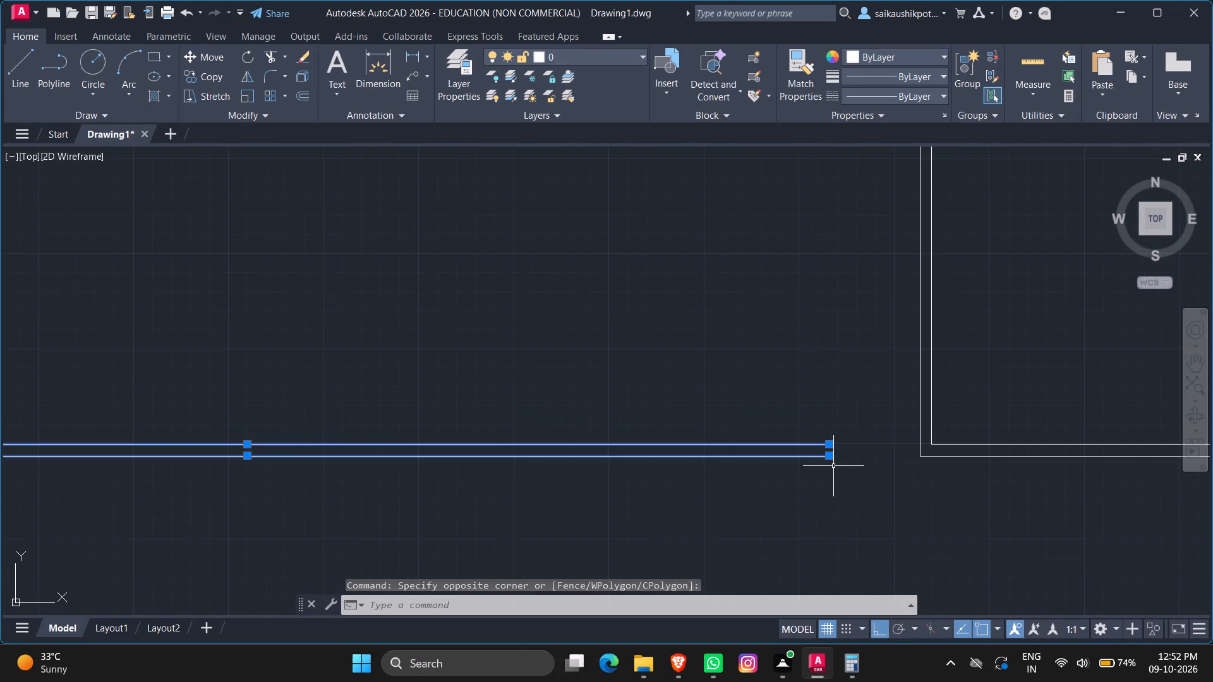
pyautogui.scroll(3, 927, 481)
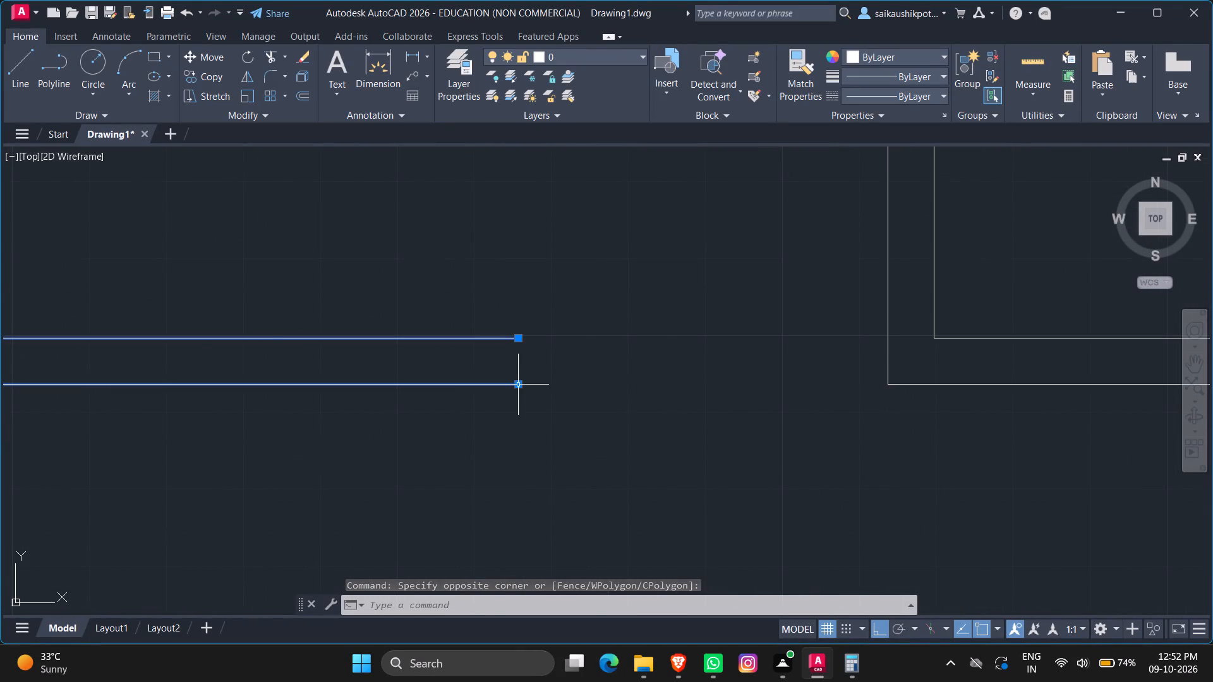
pyautogui.click(519, 385)
pyautogui.click(896, 383)
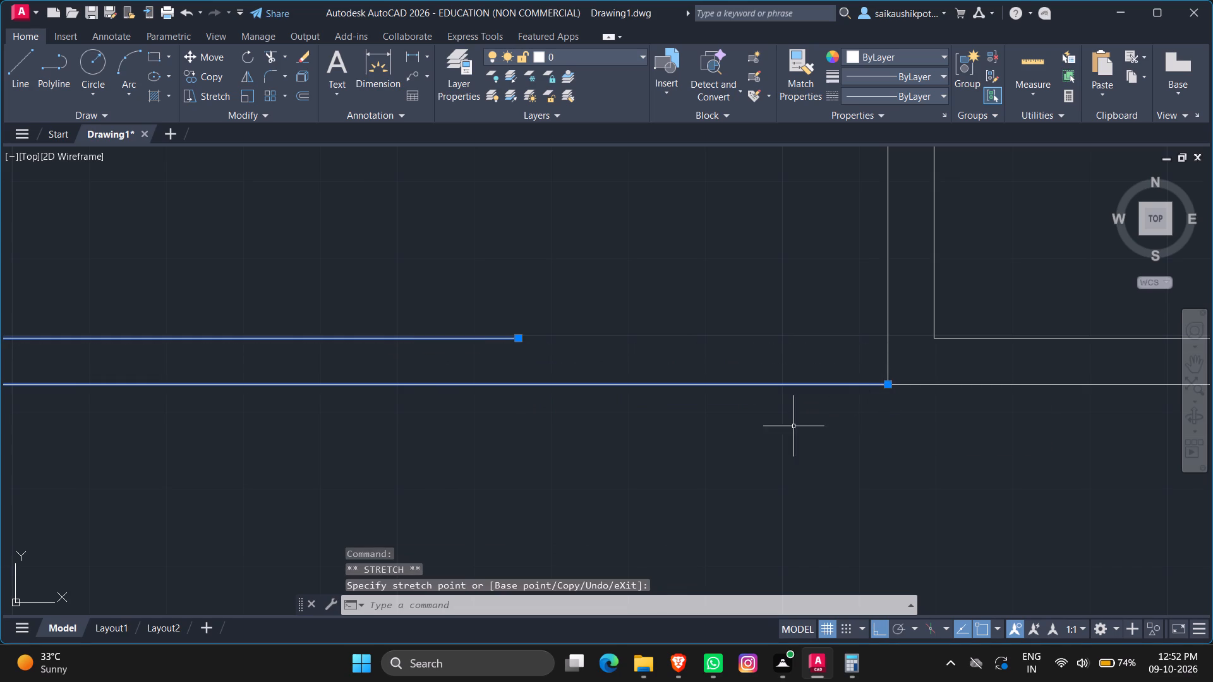
pyautogui.press('Escape')
# Stretch the right end of the lower room's bottom inner wall line to the outer line of the 73' wide space's left wall.
pyautogui.click(484, 338)
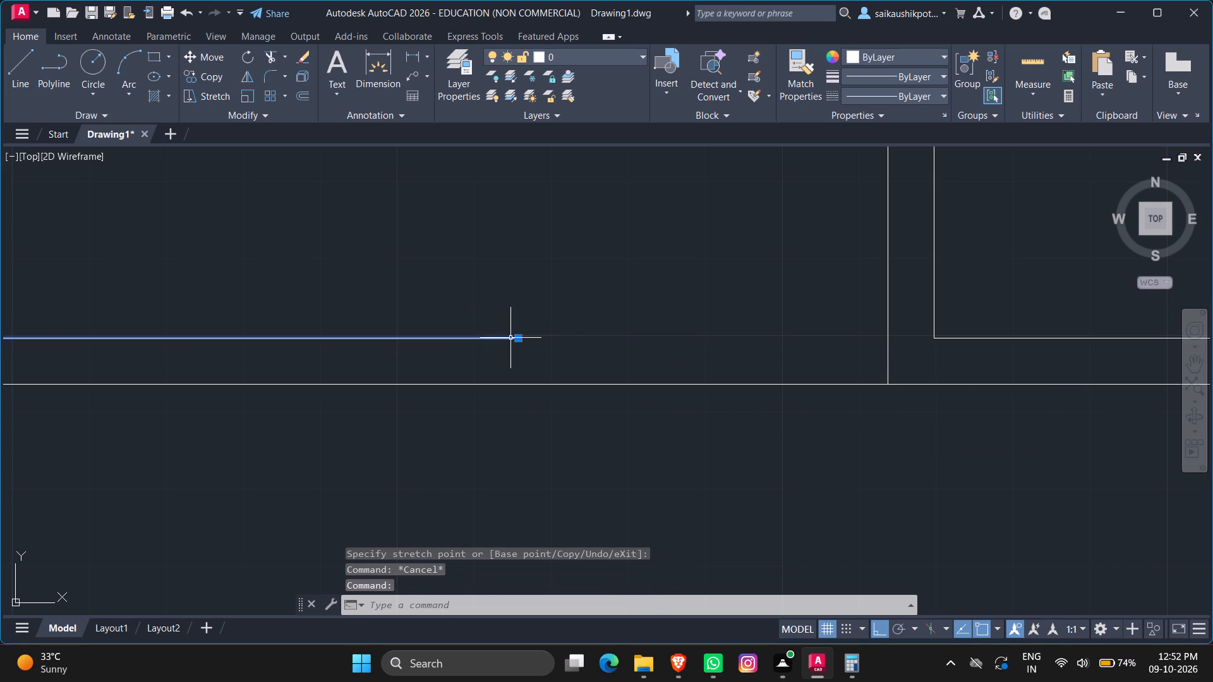
pyautogui.click(517, 336)
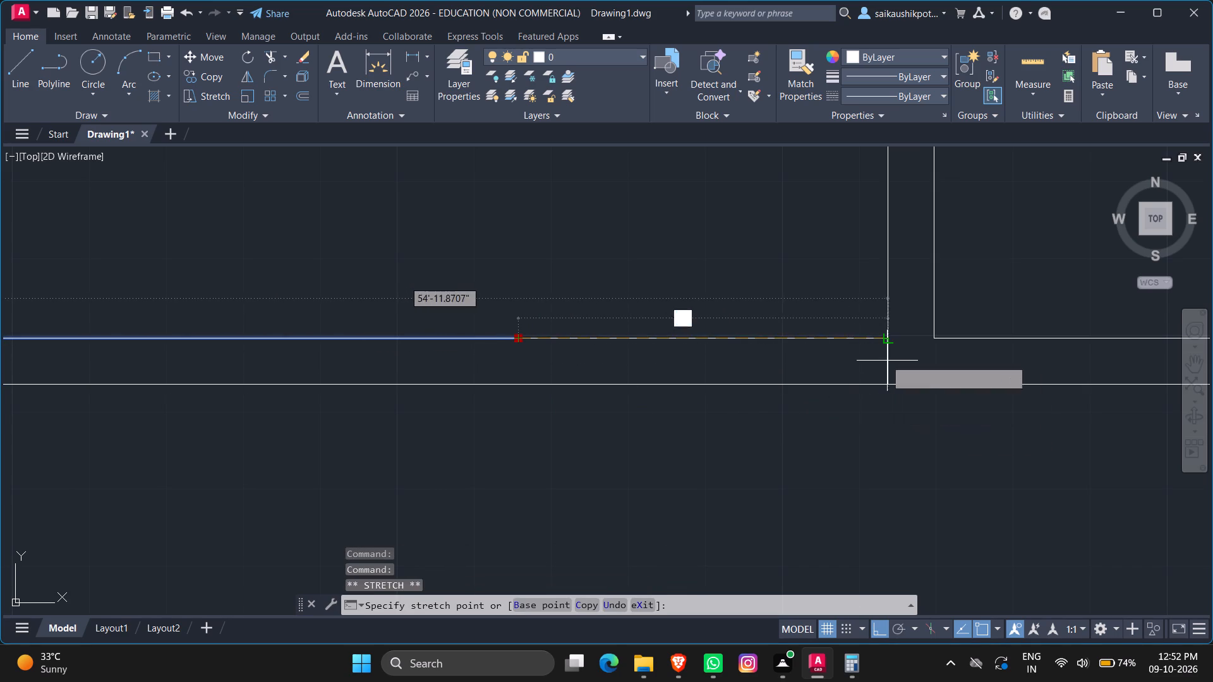
pyautogui.click(884, 338)
pyautogui.press('Escape')
# Trim the 73' wide space's left outer wall line between the lower room's two bottom wall lines.
pyautogui.scroll(-2, 818, 404)
pyautogui.scroll(2, 718, 434)
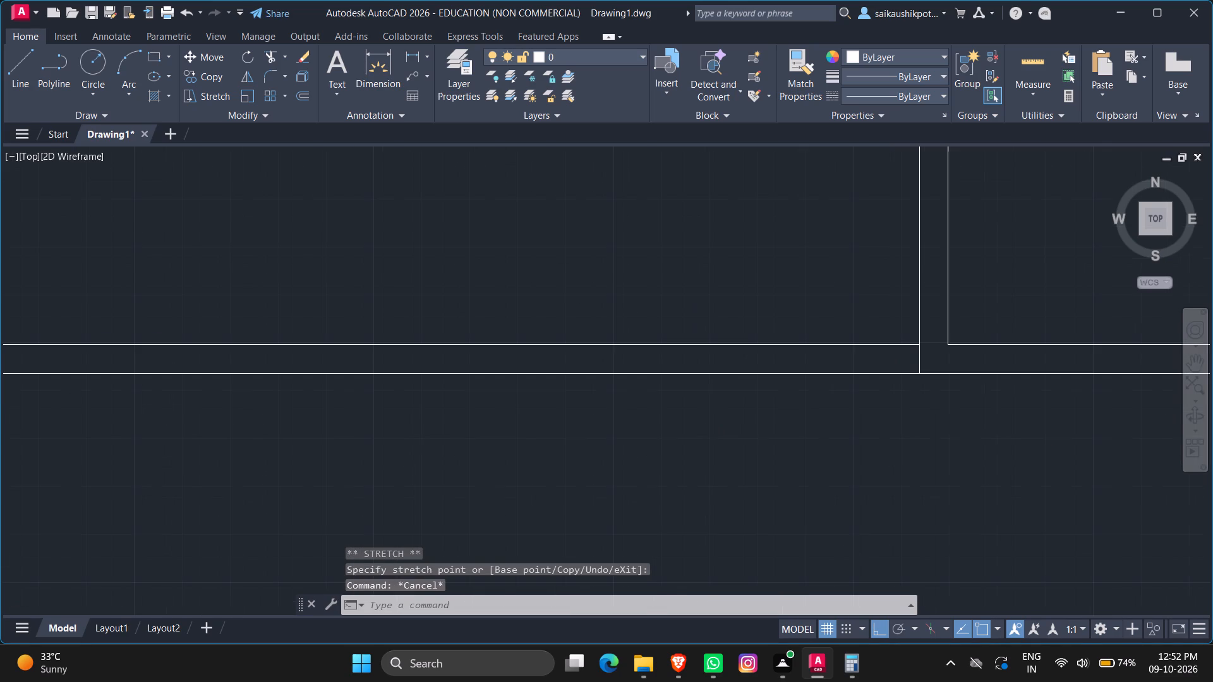
pyautogui.scroll(-2, 699, 410)
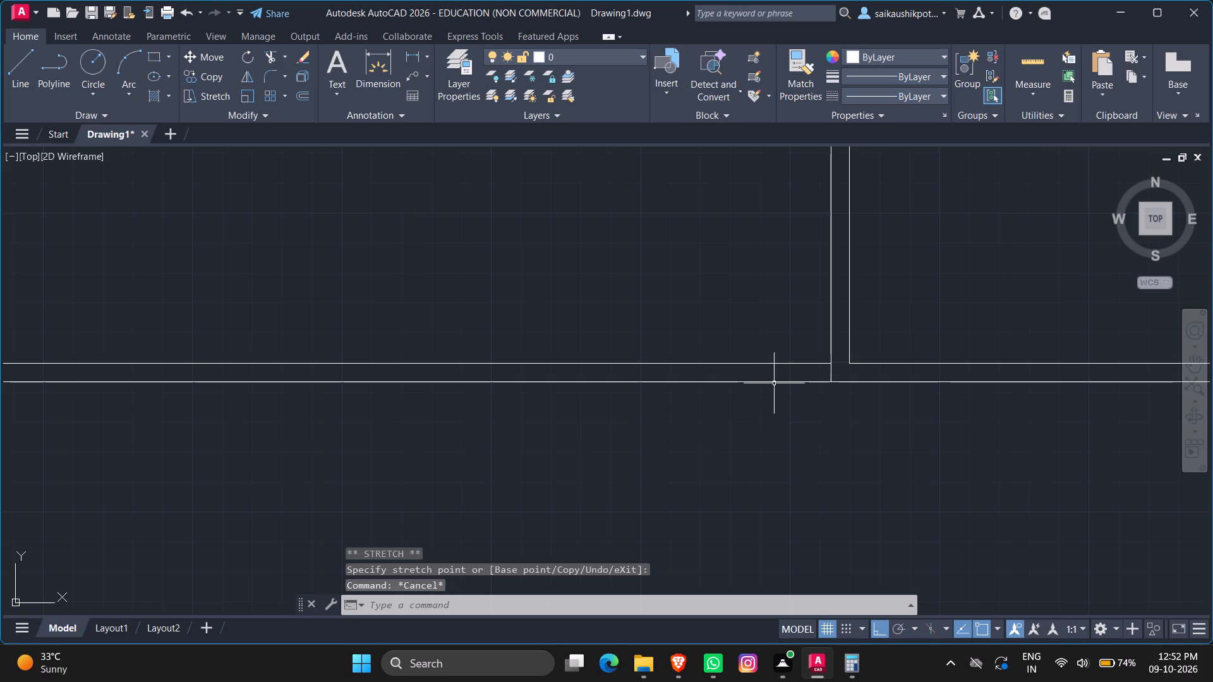
pyautogui.write('TR')
pyautogui.press('Return')
pyautogui.press('Return')
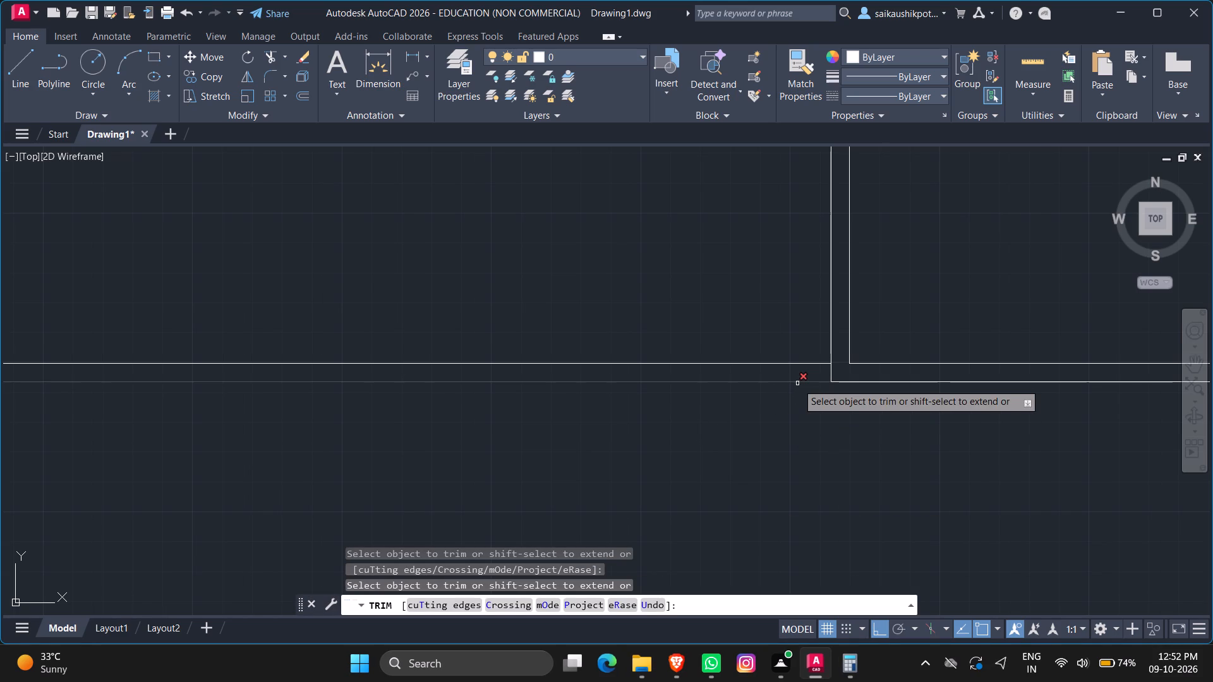
pyautogui.scroll(3, 797, 383)
pyautogui.click(926, 332)
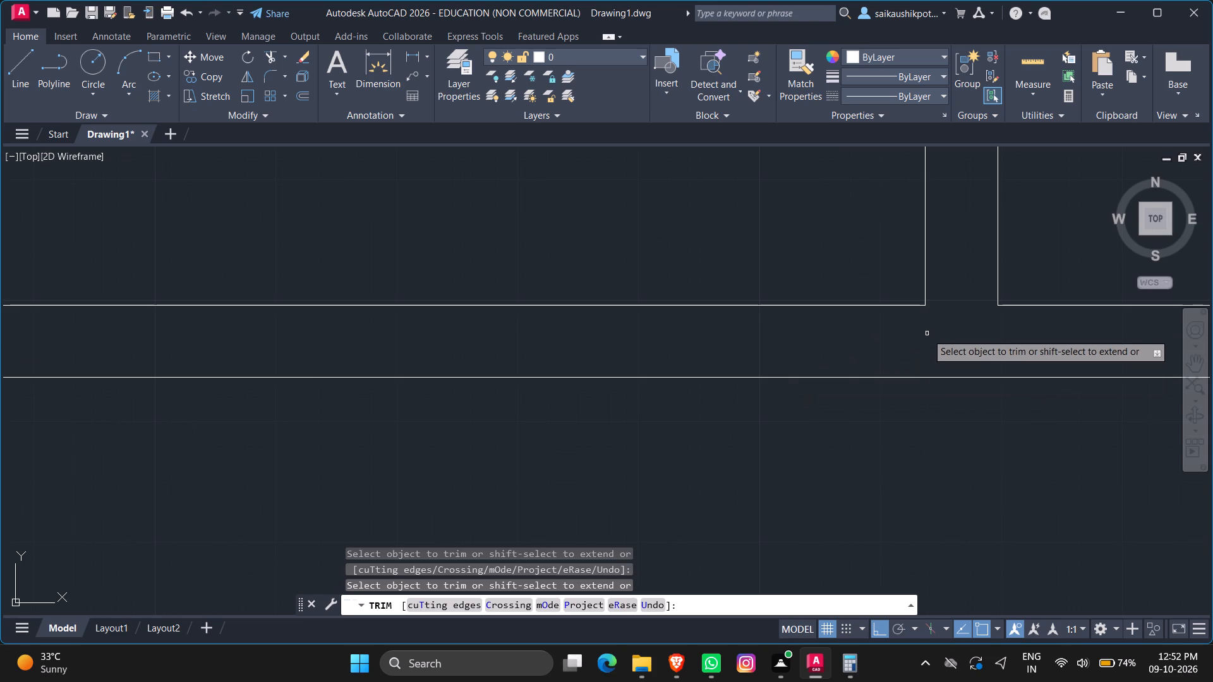
pyautogui.scroll(-3, 919, 384)
pyautogui.press('Escape')
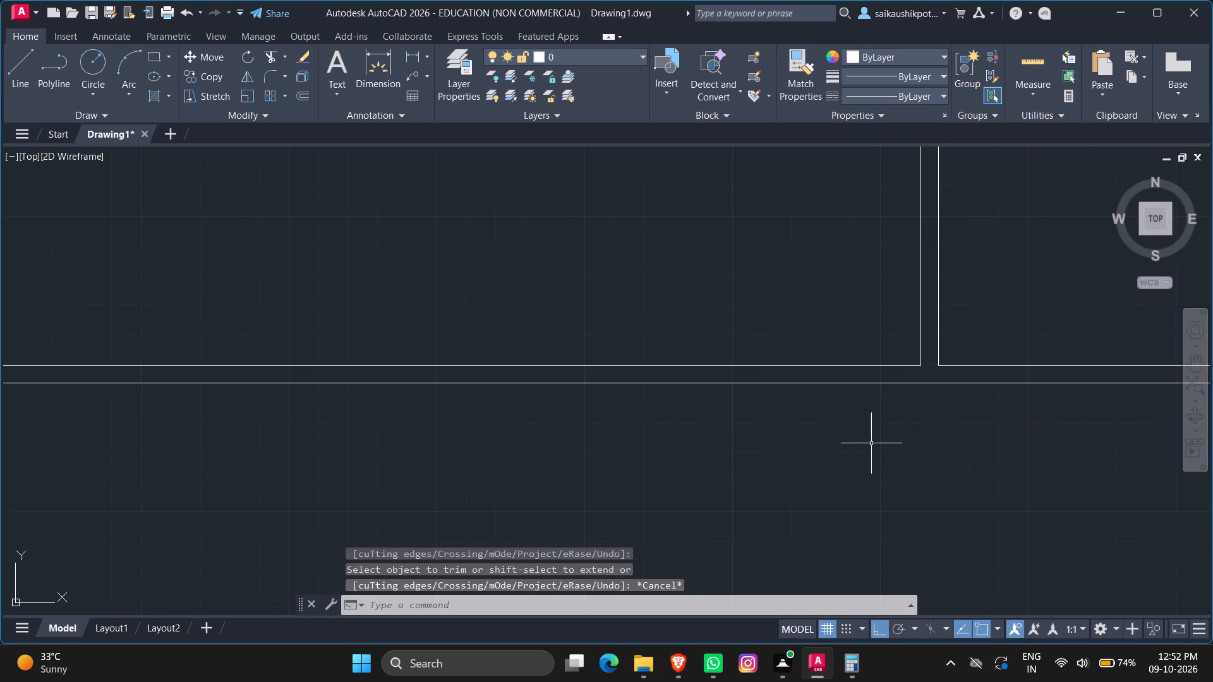
# Measure the lower room's inner width and height.
pyautogui.scroll(-5, 871, 443)
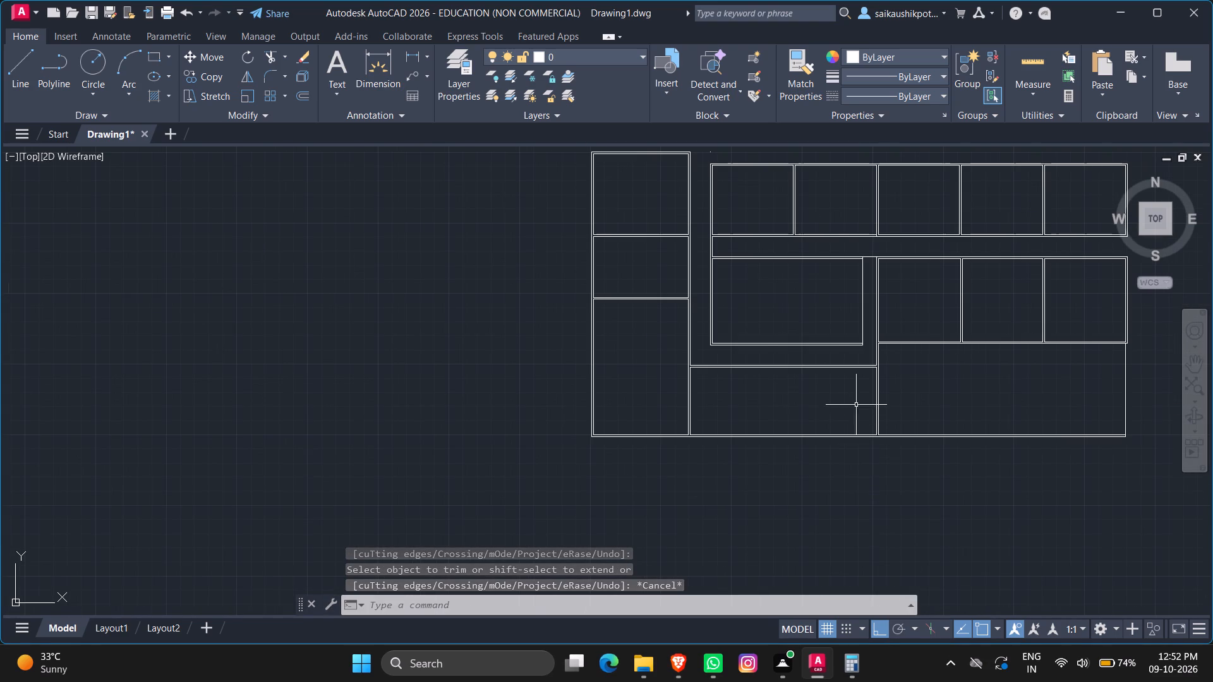
pyautogui.scroll(-2, 893, 340)
pyautogui.scroll(3, 785, 421)
pyautogui.scroll(-4, 785, 421)
pyautogui.scroll(3, 820, 359)
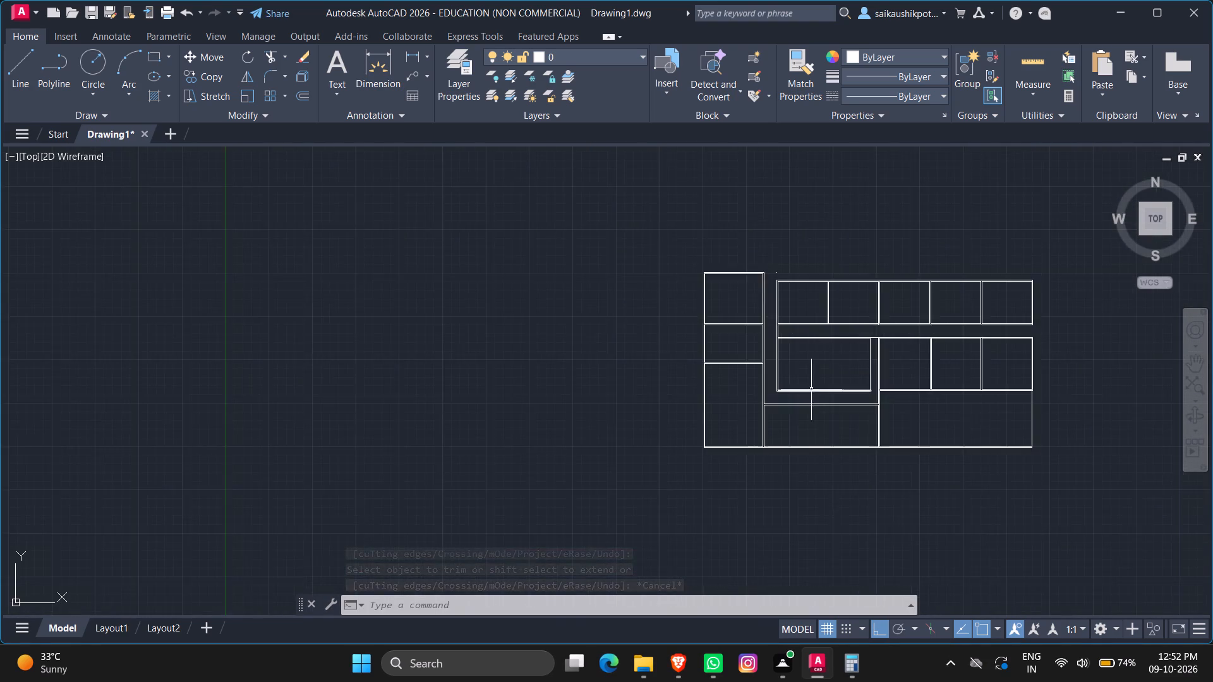
pyautogui.scroll(3, 809, 411)
pyautogui.scroll(-2, 807, 432)
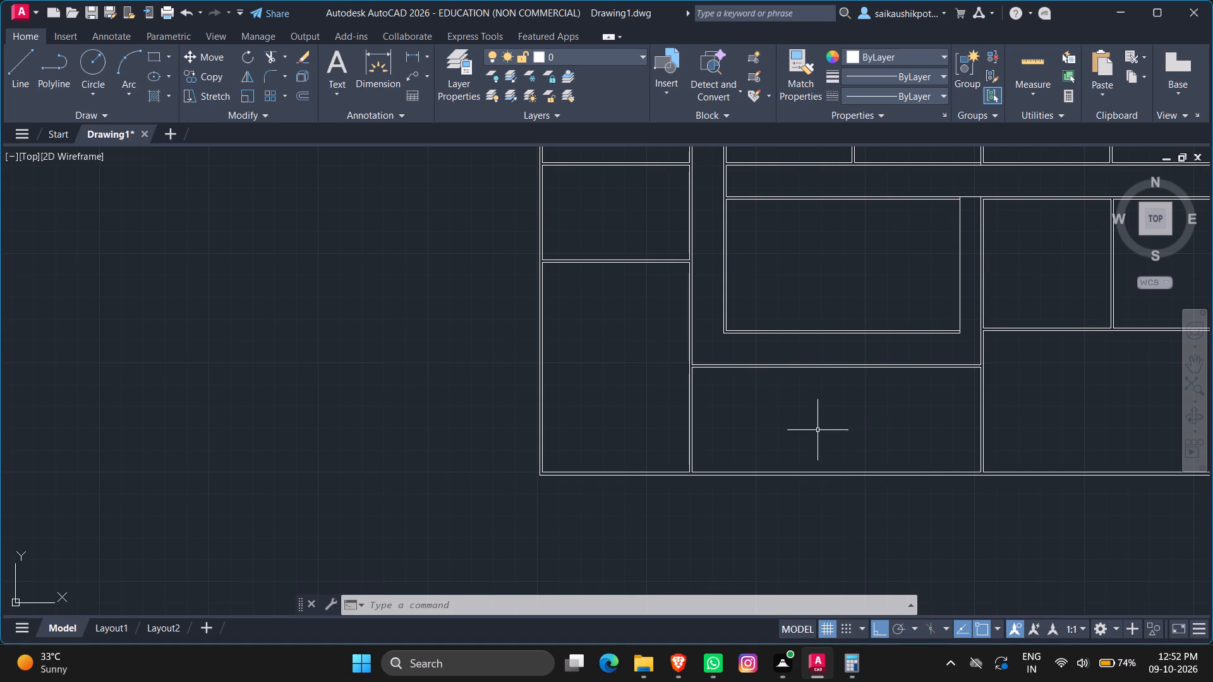
pyautogui.click(1018, 70)
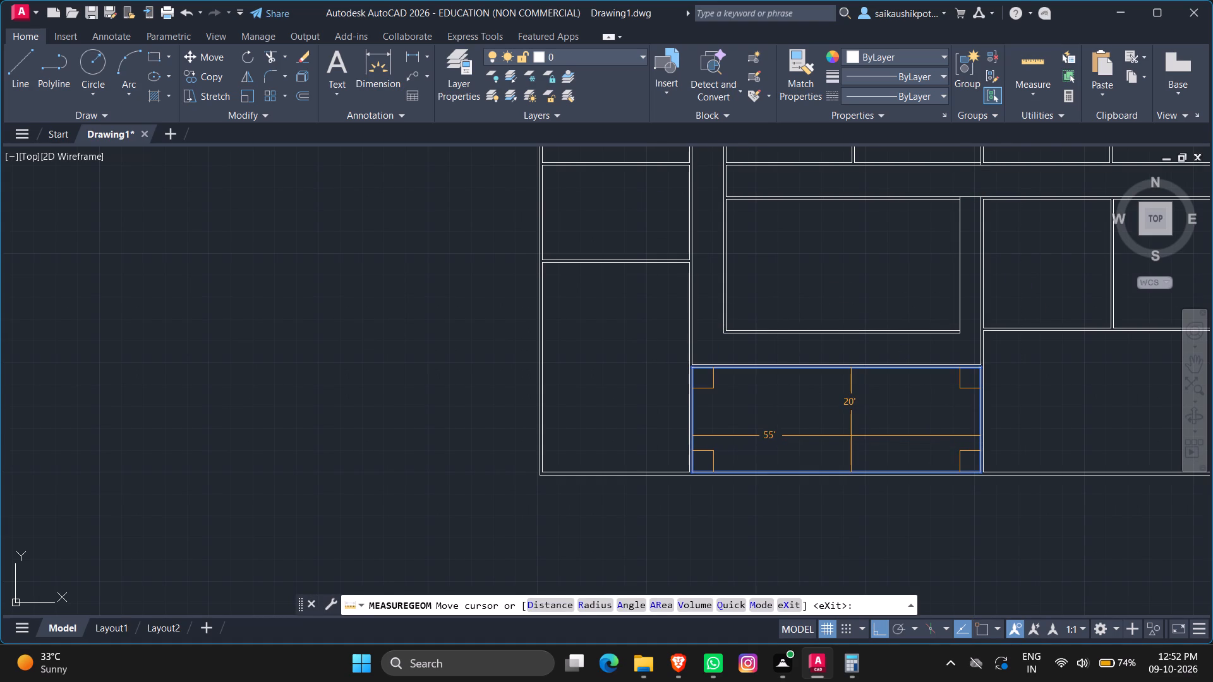
# Switch to Calculator, divide 55 by 3, then close it and end the measurement in the drawing.
pyautogui.hotkey('alt', 'Tab')
pyautogui.hotkey('alt', 'Tab')
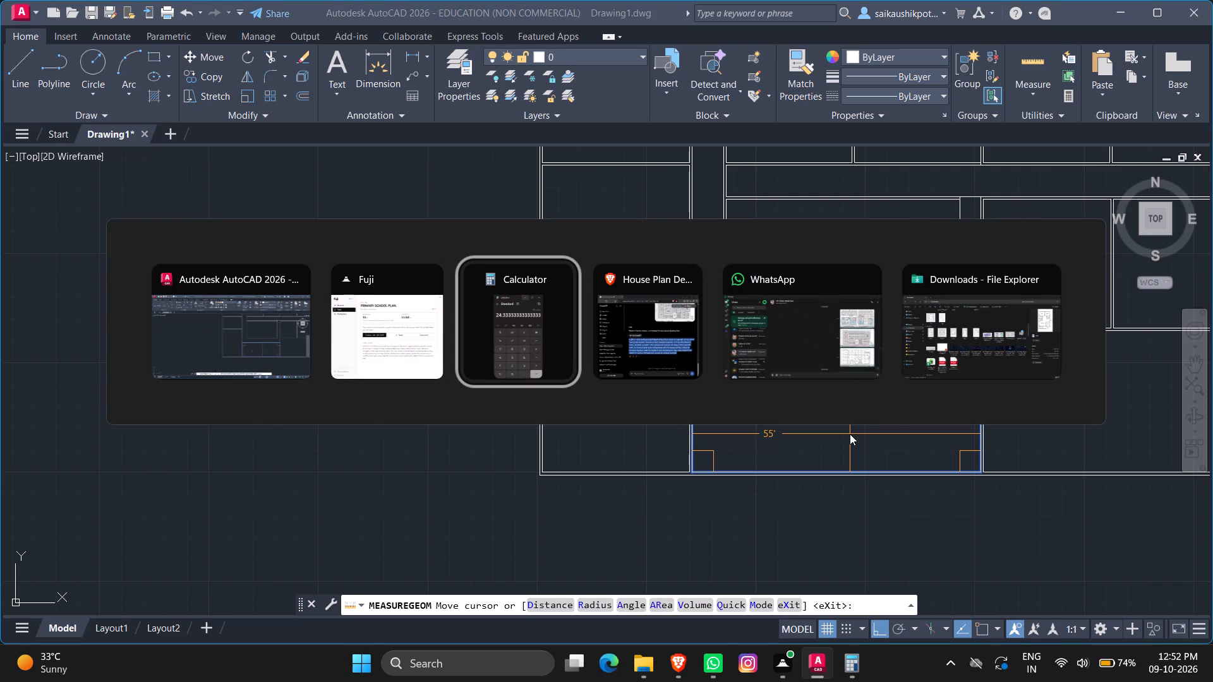
pyautogui.hotkey('alt', 'Tab')
pyautogui.hotkey('alt', 'Tab')
pyautogui.hotkey('alt', 'Tab')
pyautogui.hotkey('alt', 'Tab')
pyautogui.hotkey('alt', 'Tab')
pyautogui.hotkey('alt', 'Tab')
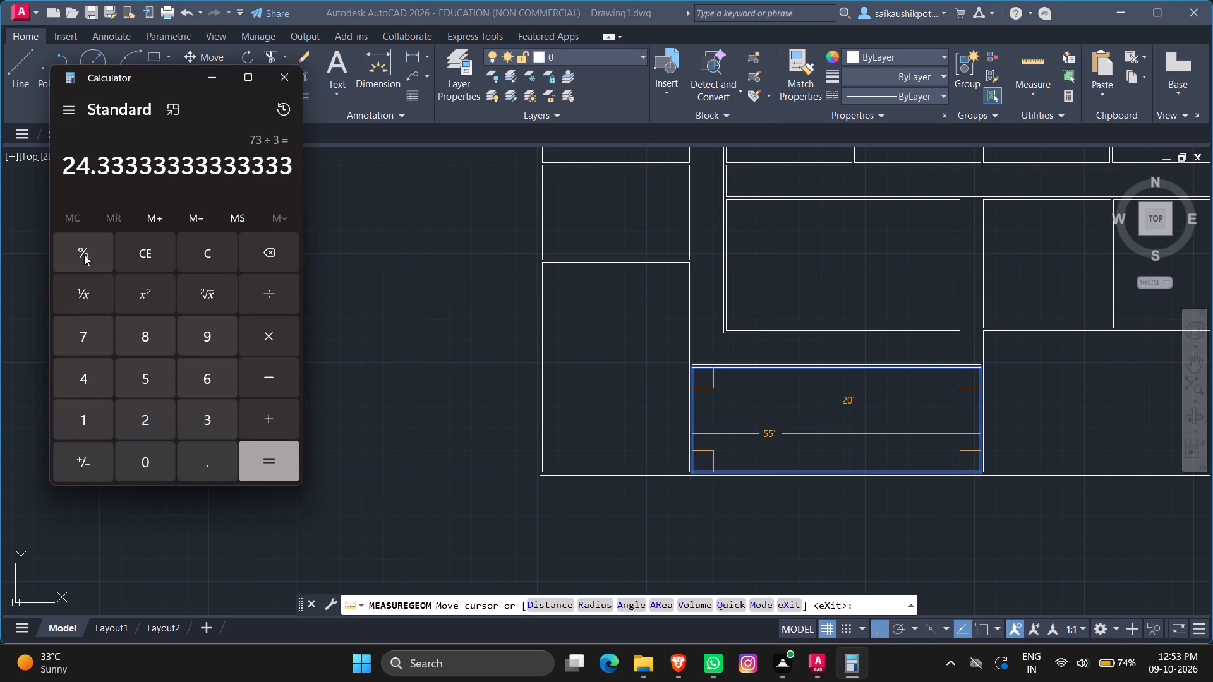
pyautogui.click(203, 249)
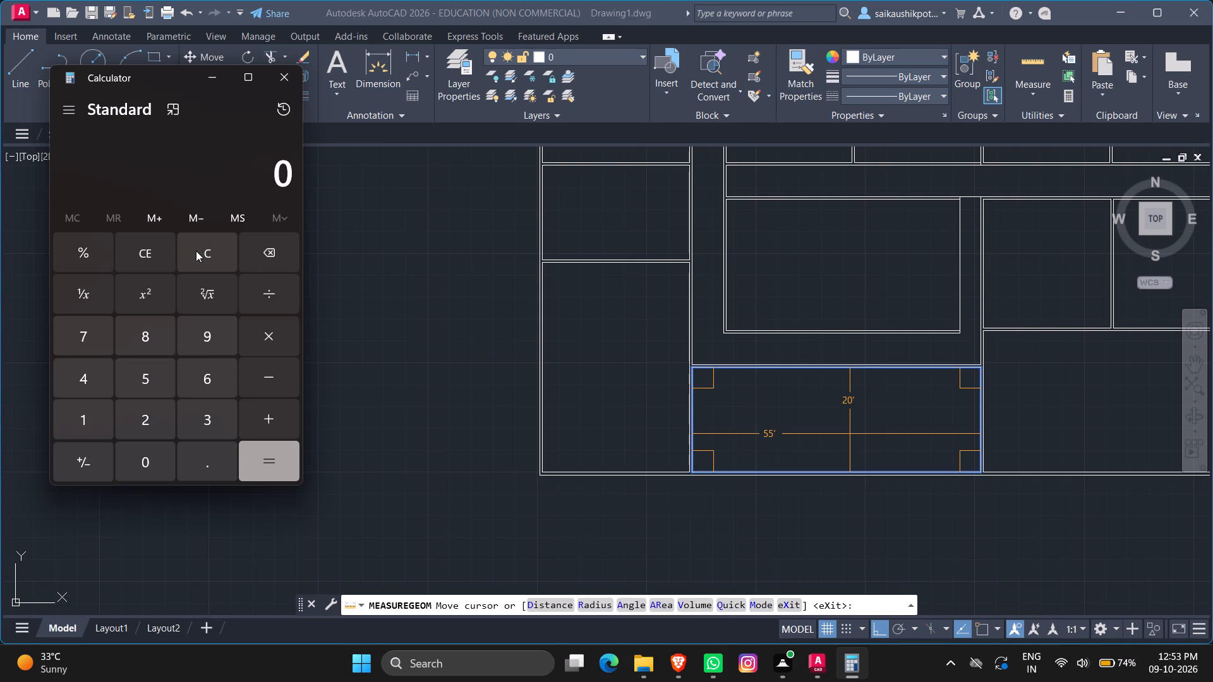
pyautogui.write('55')
pyautogui.press('/')
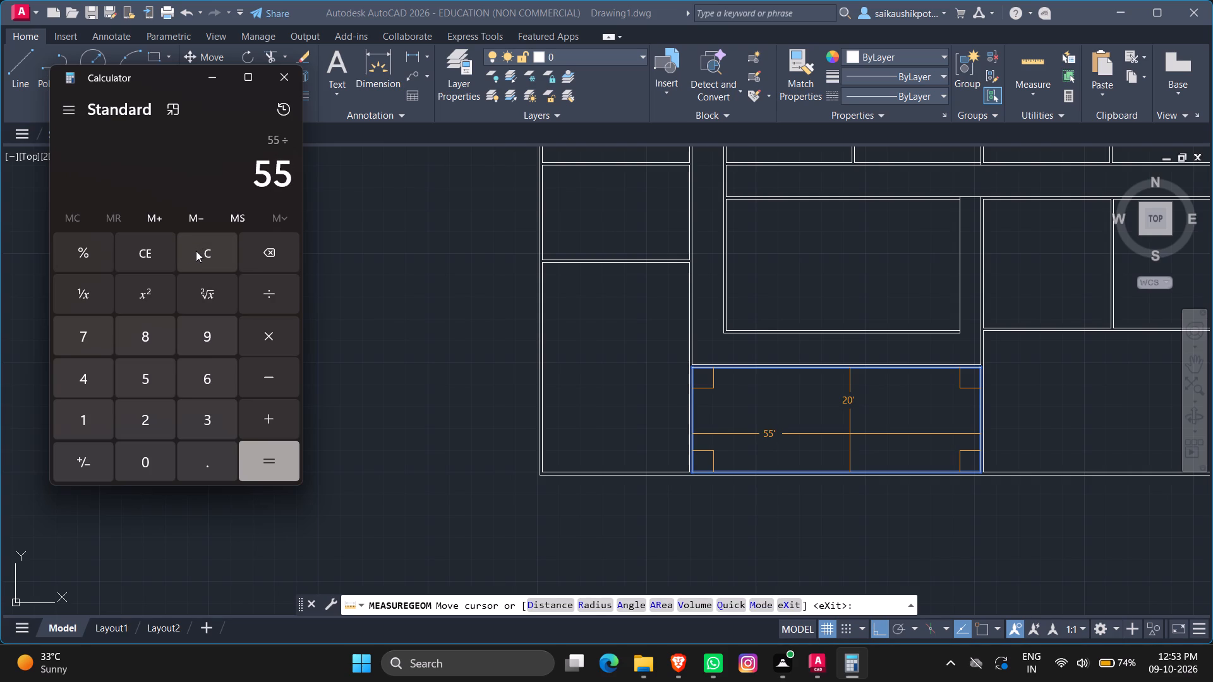
pyautogui.press('3')
pyautogui.press('Return')
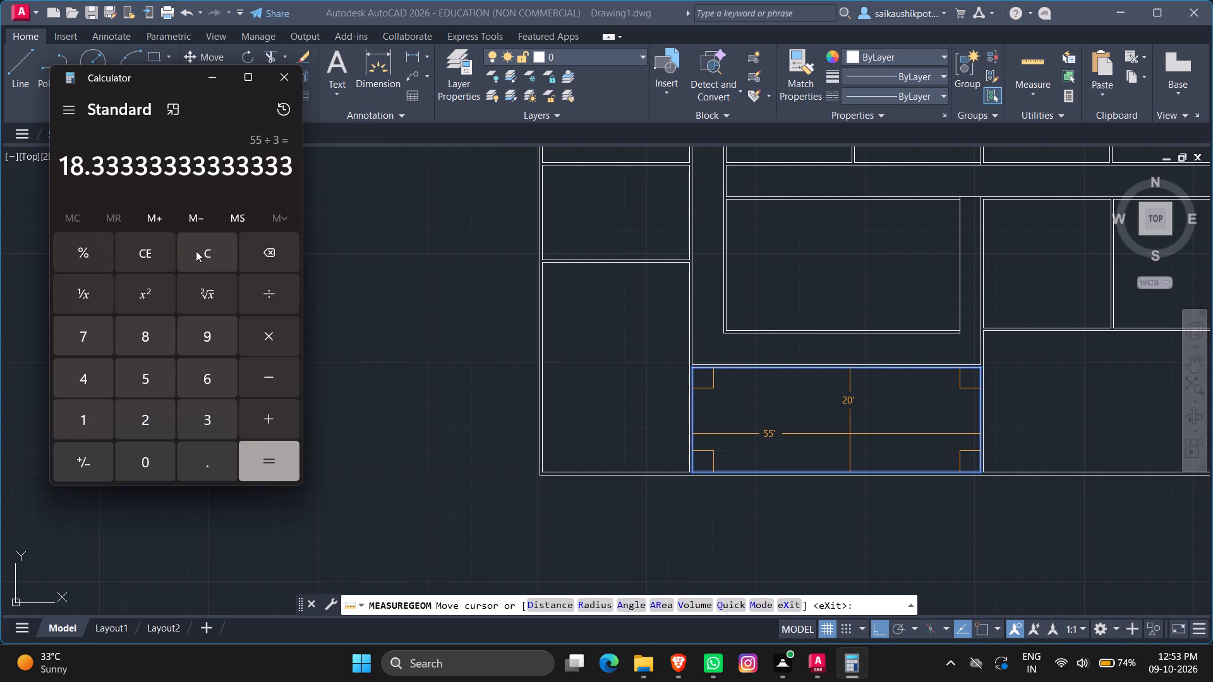
pyautogui.press('Escape')
pyautogui.press('Escape')
pyautogui.press('Escape')
pyautogui.click(279, 73)
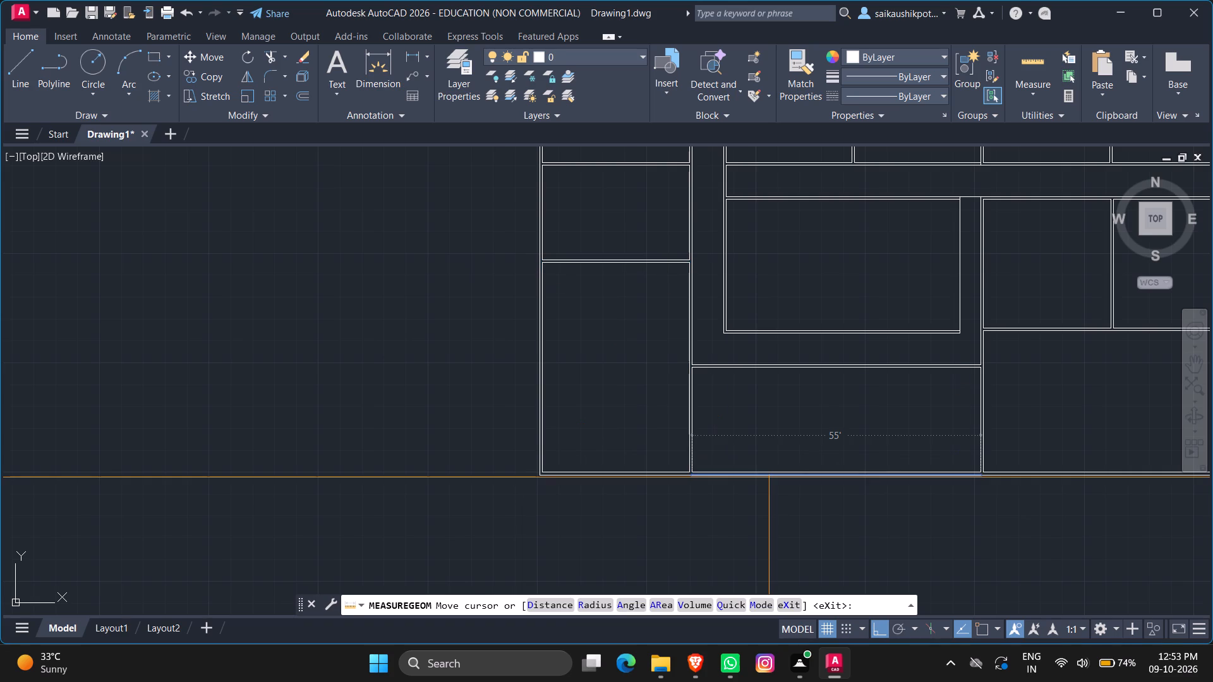
pyautogui.press('Escape')
pyautogui.press('Escape')
pyautogui.press('Escape')
pyautogui.press('Escape')
# Offset the lower room's left inner wall line 18.3' into the room, and offset the resulting line another 18.3' the same way.
pyautogui.press('o')
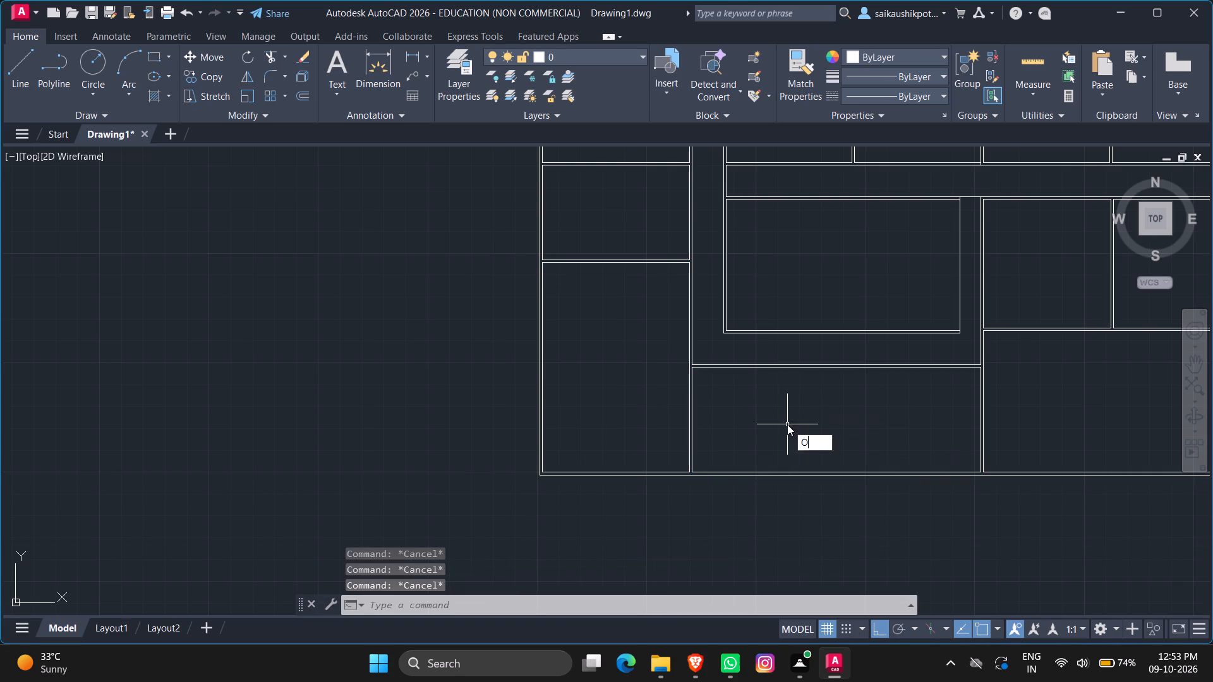
pyautogui.press('Return')
pyautogui.write('18')
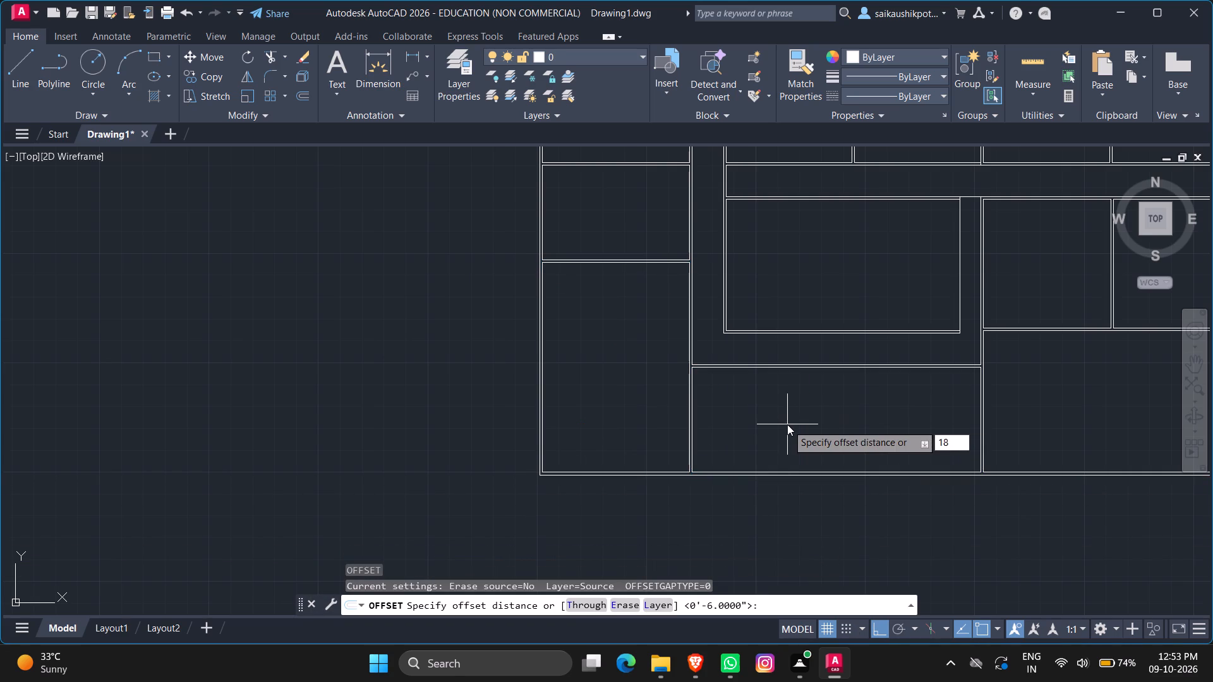
pyautogui.write(".3'")
pyautogui.press('Return')
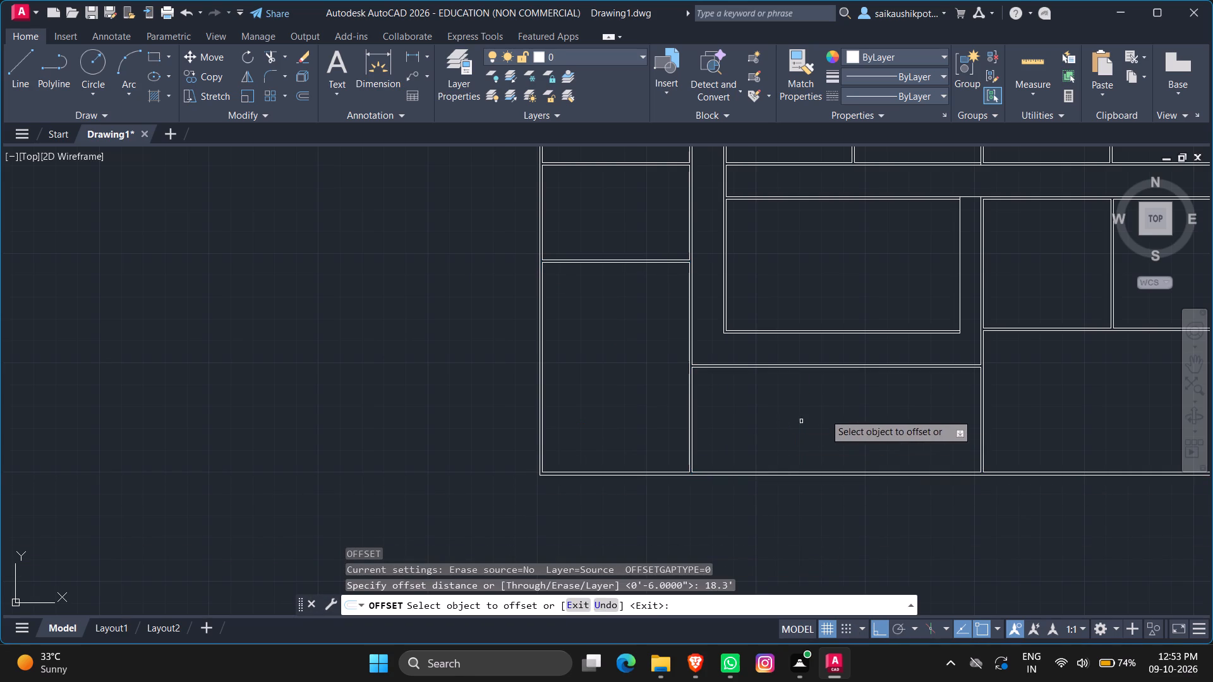
pyautogui.scroll(2, 715, 428)
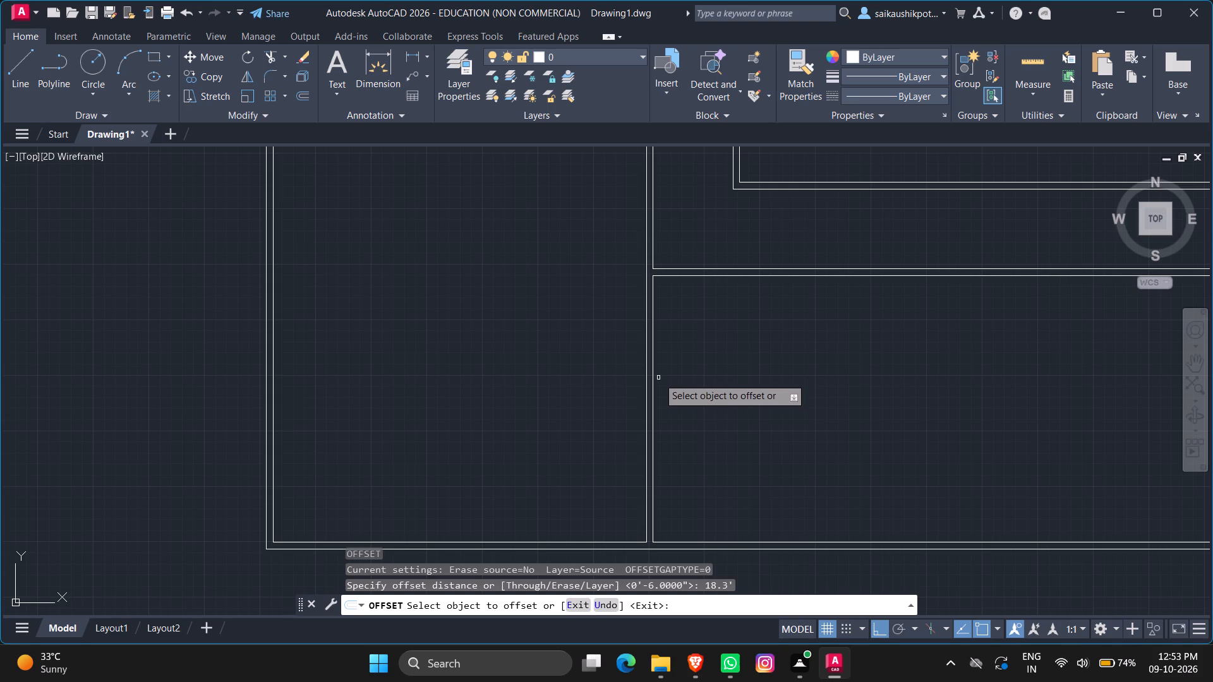
pyautogui.click(653, 374)
pyautogui.click(823, 381)
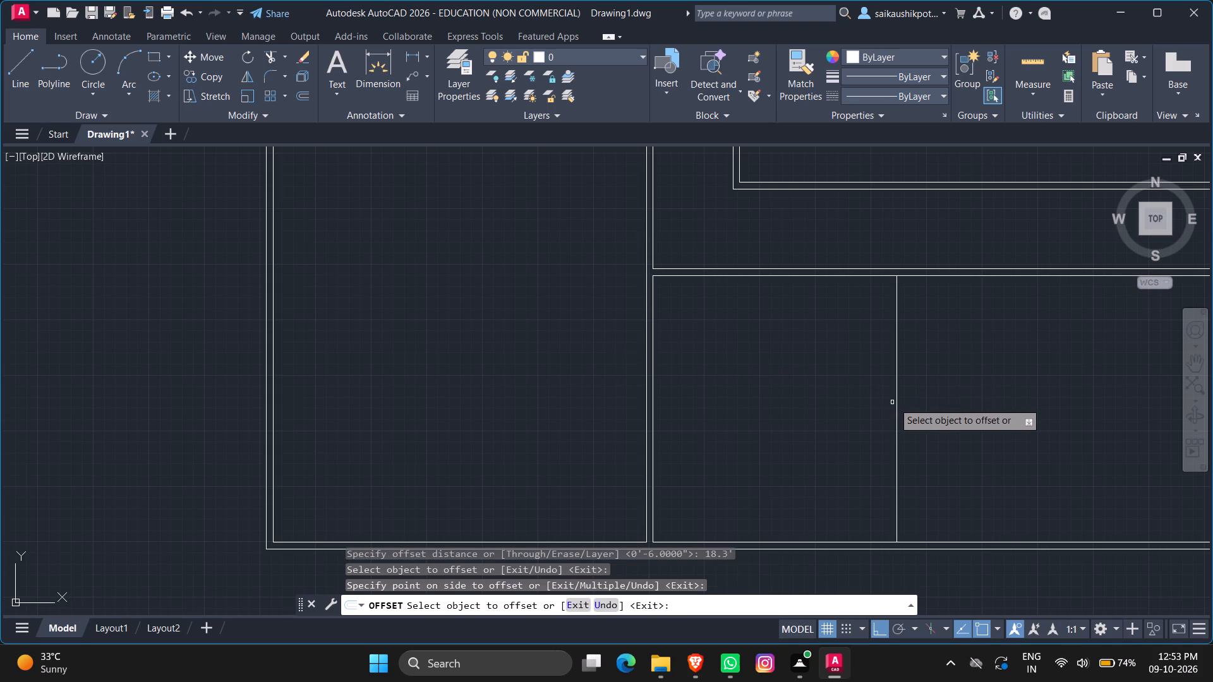
pyautogui.click(897, 403)
pyautogui.scroll(-1, 927, 438)
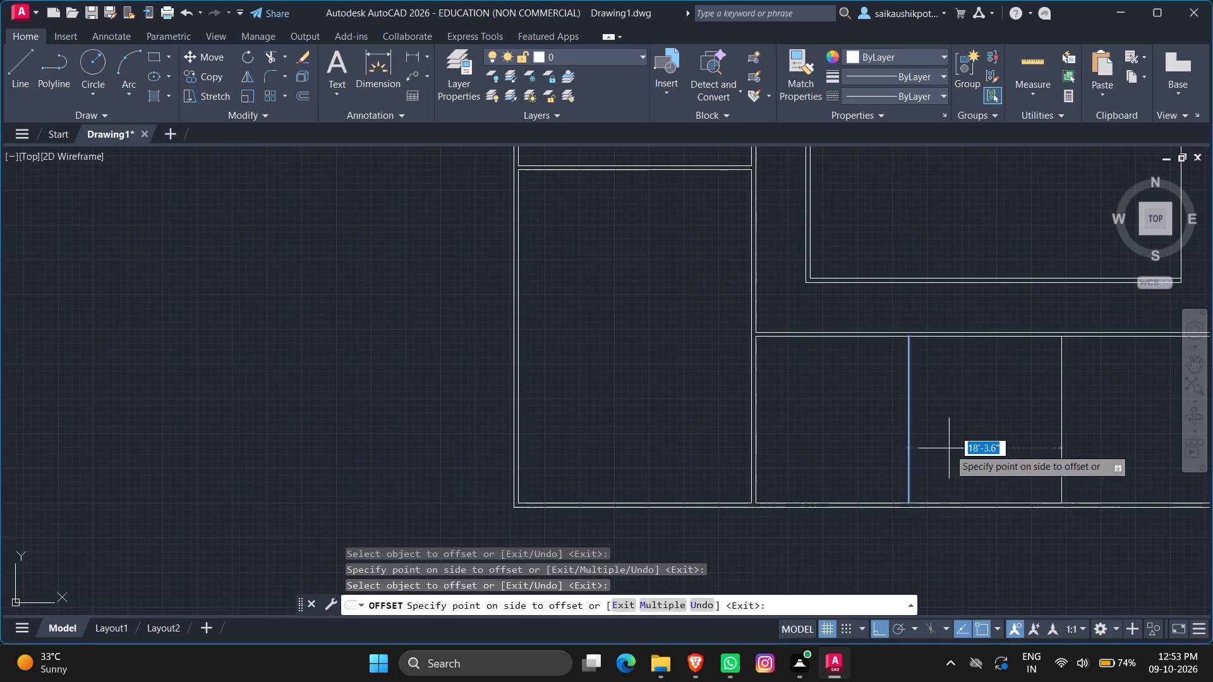
pyautogui.scroll(2, 949, 448)
pyautogui.scroll(-3, 949, 448)
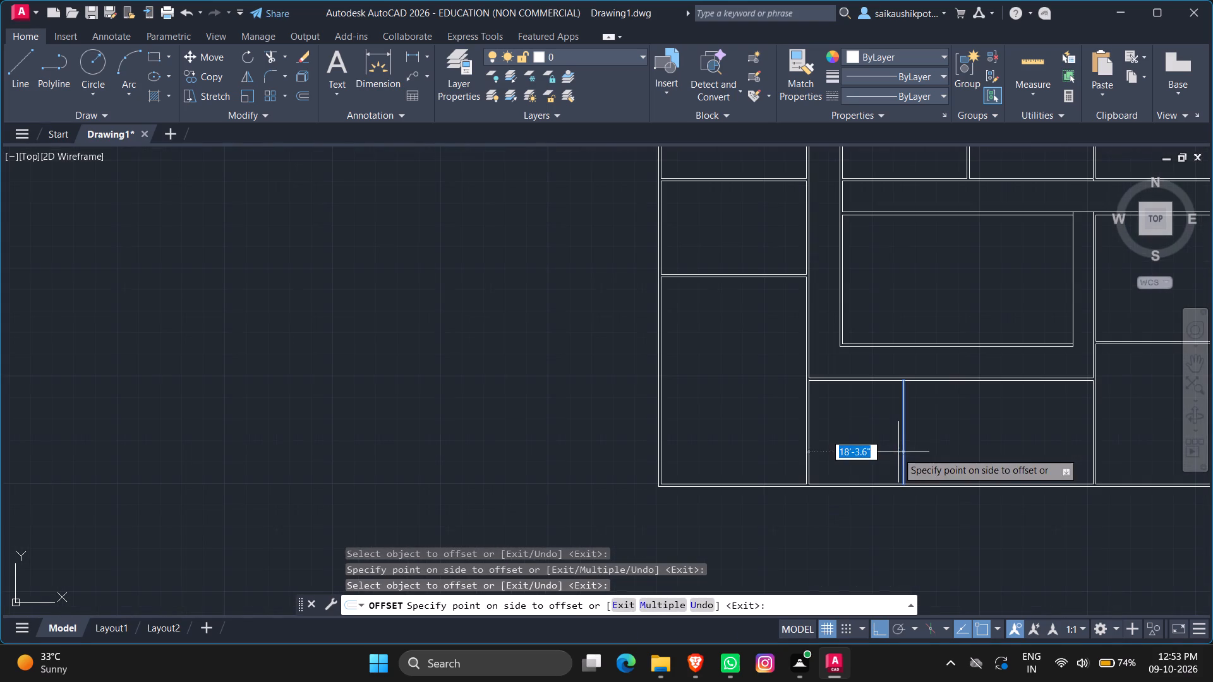
pyautogui.click(943, 446)
pyautogui.press('Escape')
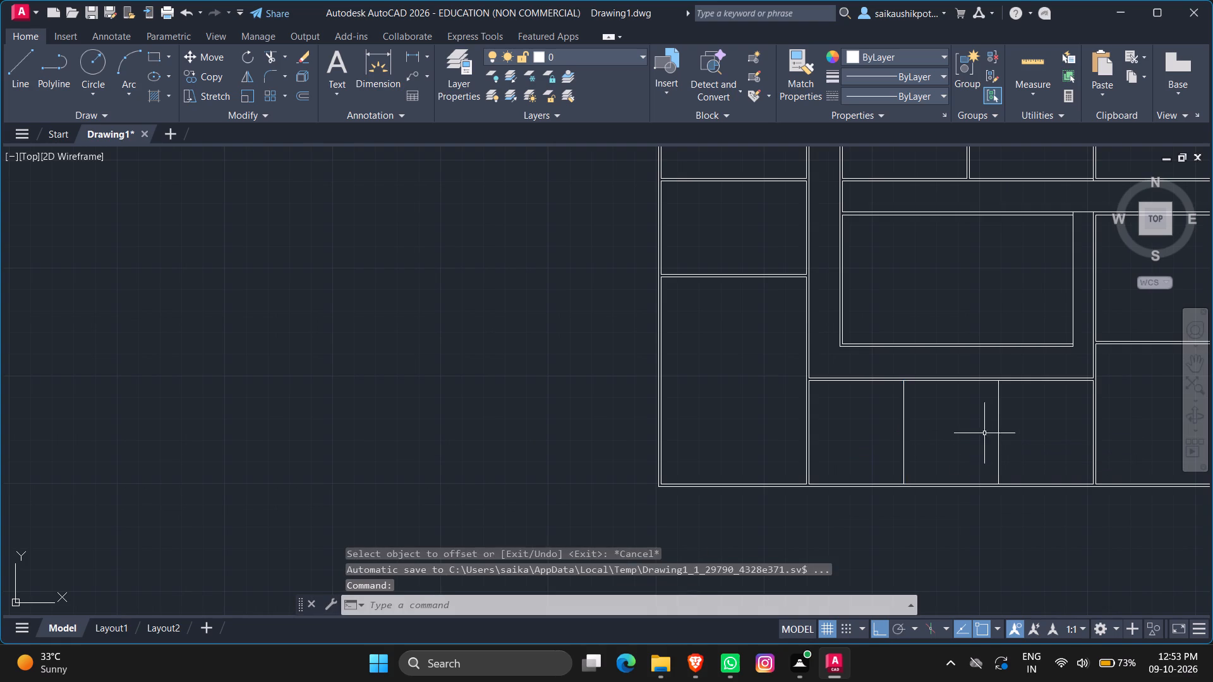
pyautogui.press('Escape')
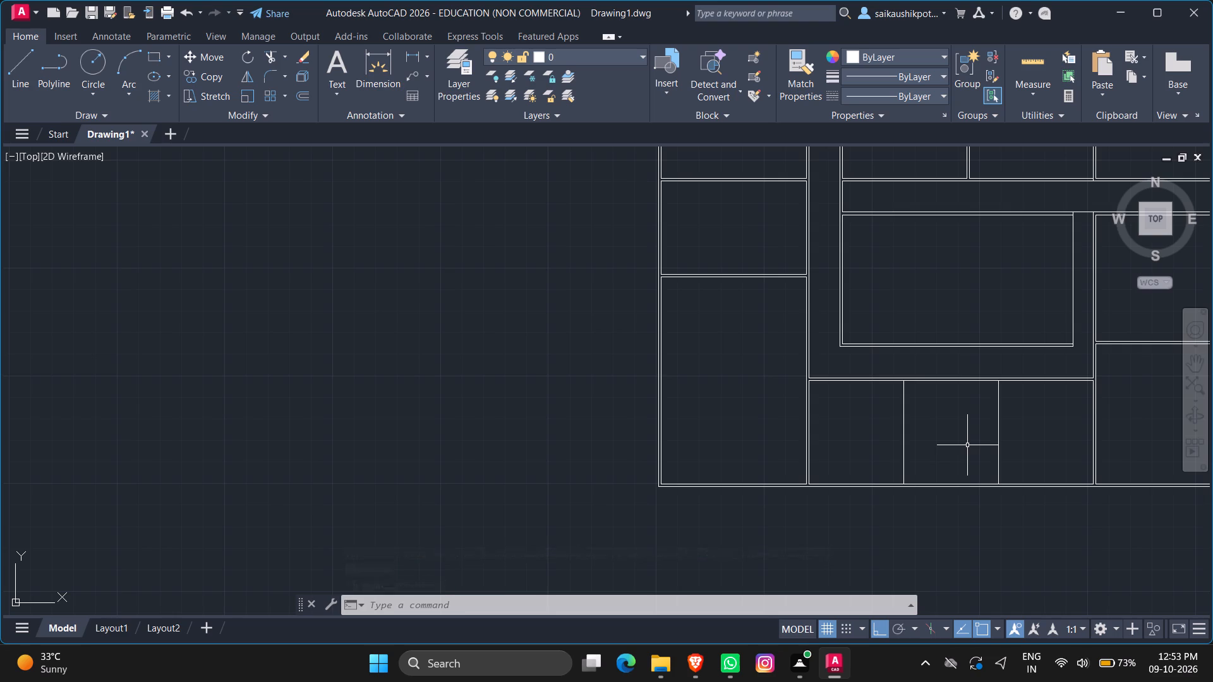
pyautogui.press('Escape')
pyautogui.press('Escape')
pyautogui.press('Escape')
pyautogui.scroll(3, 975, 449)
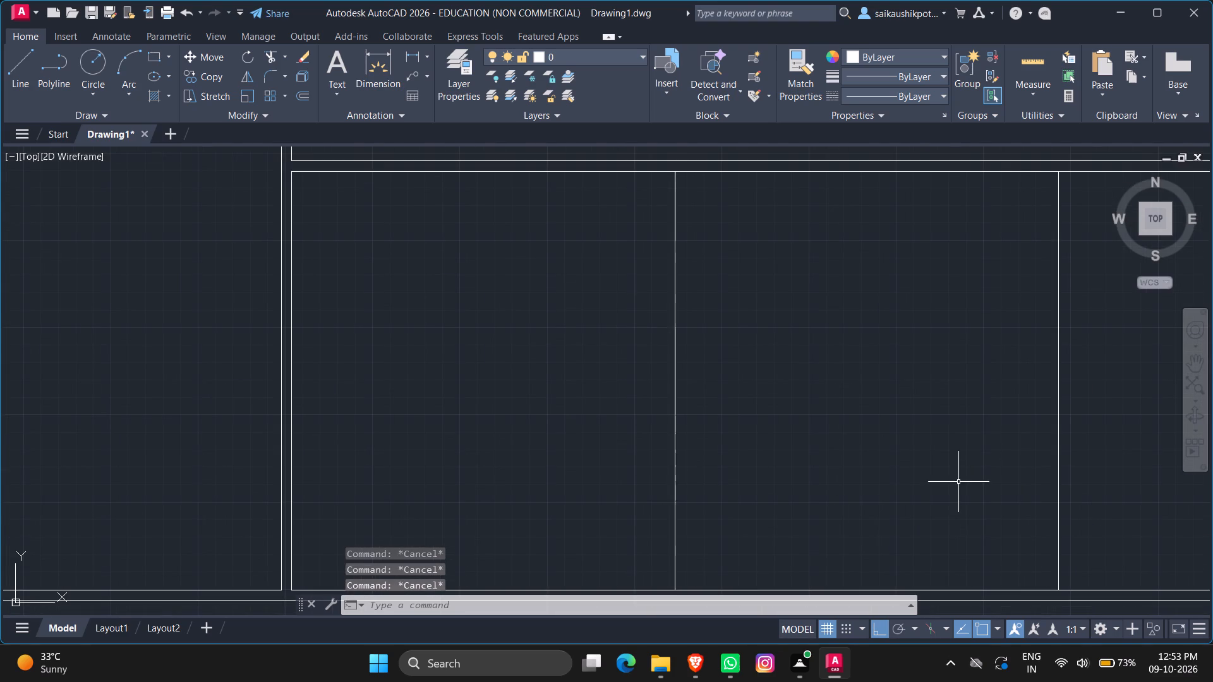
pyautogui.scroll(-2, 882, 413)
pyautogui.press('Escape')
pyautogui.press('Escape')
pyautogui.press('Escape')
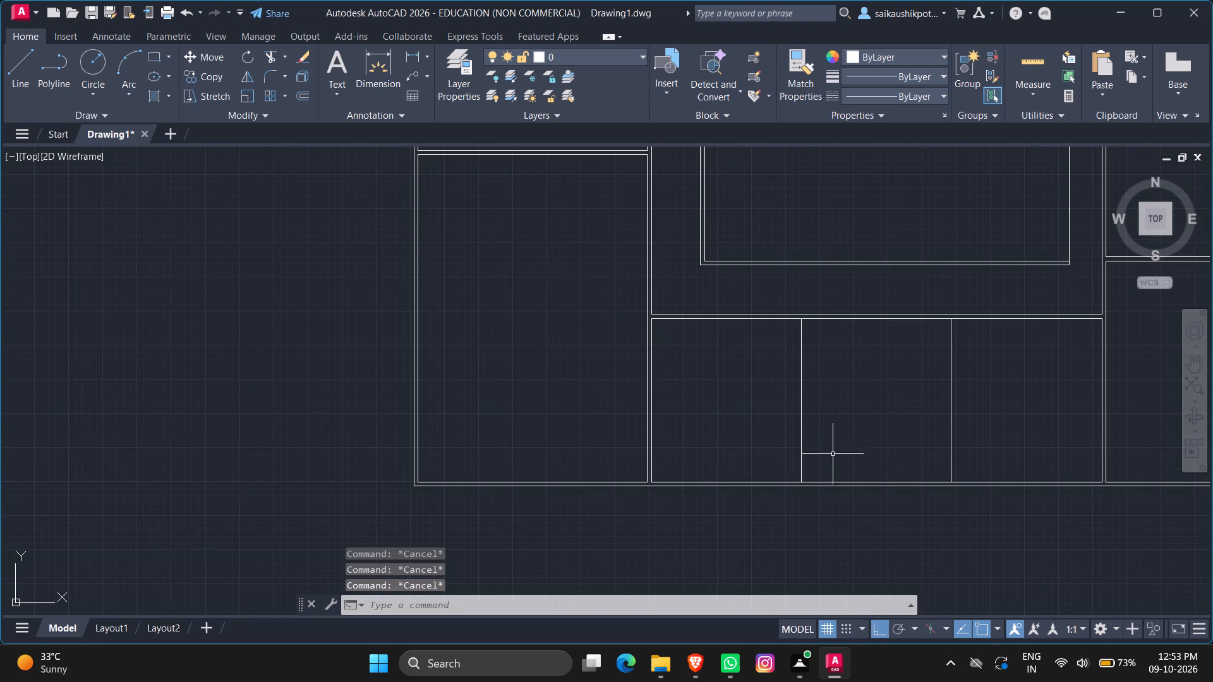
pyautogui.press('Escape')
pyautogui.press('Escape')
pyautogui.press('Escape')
# Offset the lower room's two divider lines 2' outward, the left one to the left and the right one to the right.
pyautogui.press('o')
pyautogui.press('Return')
pyautogui.press('2')
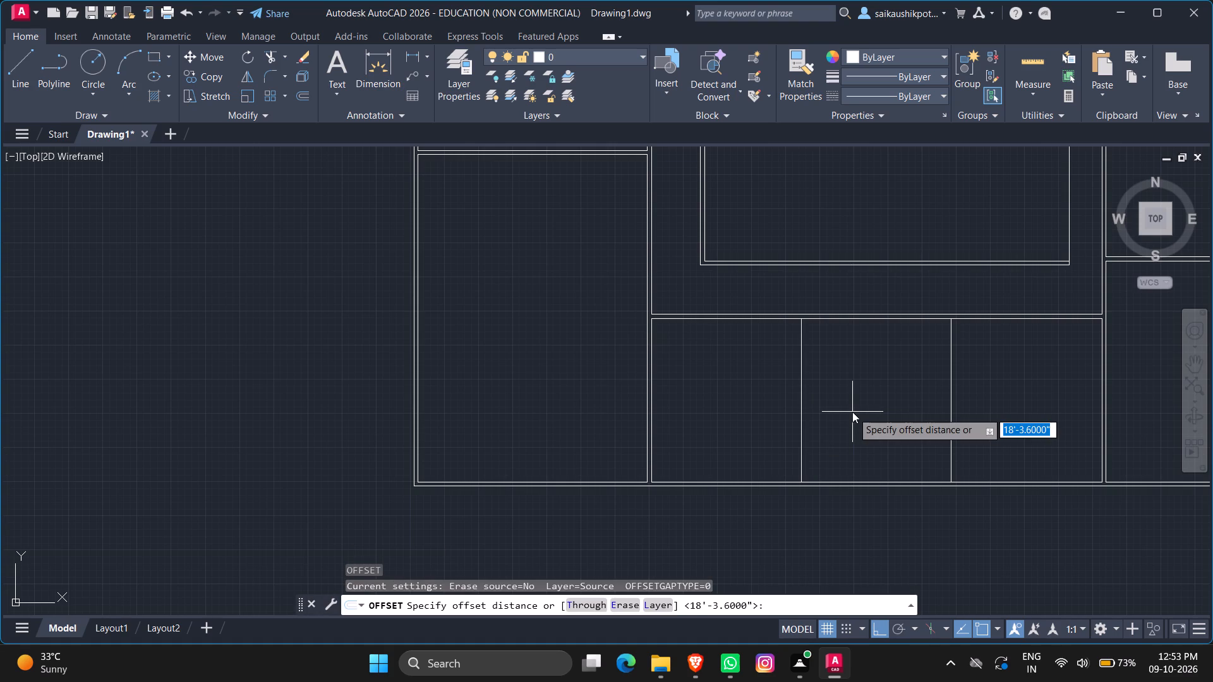
pyautogui.press("'")
pyautogui.press('Return')
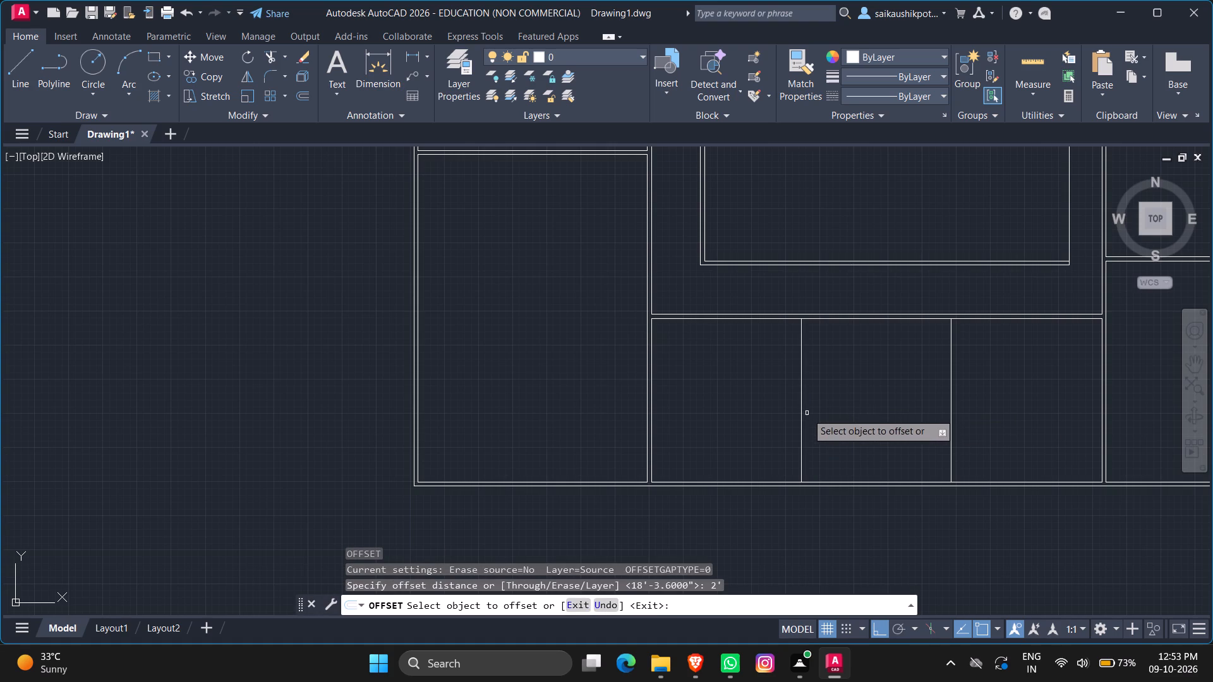
pyautogui.click(802, 409)
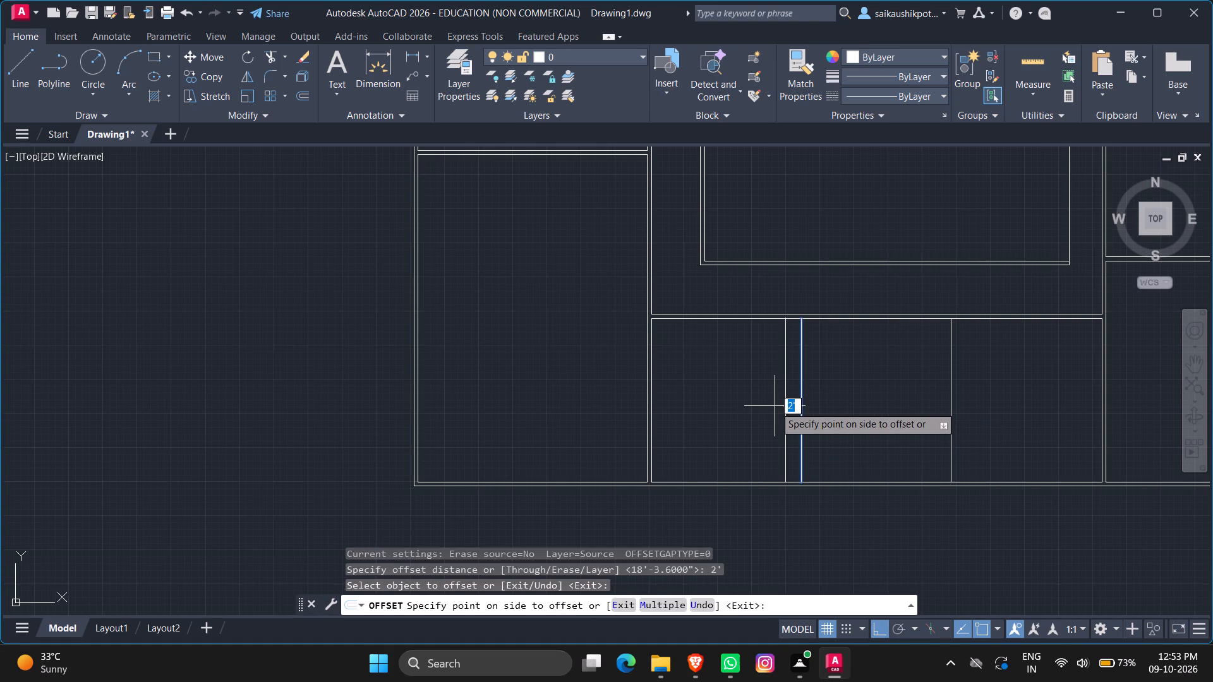
pyautogui.click(775, 406)
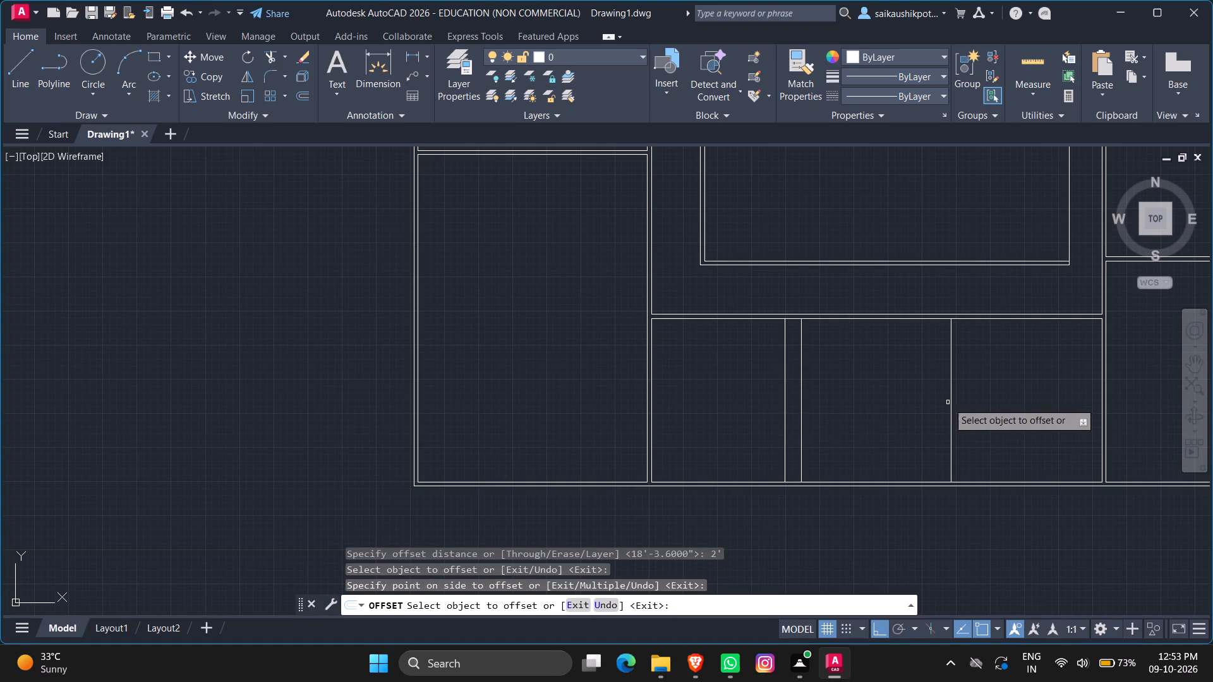
pyautogui.click(952, 405)
pyautogui.click(992, 410)
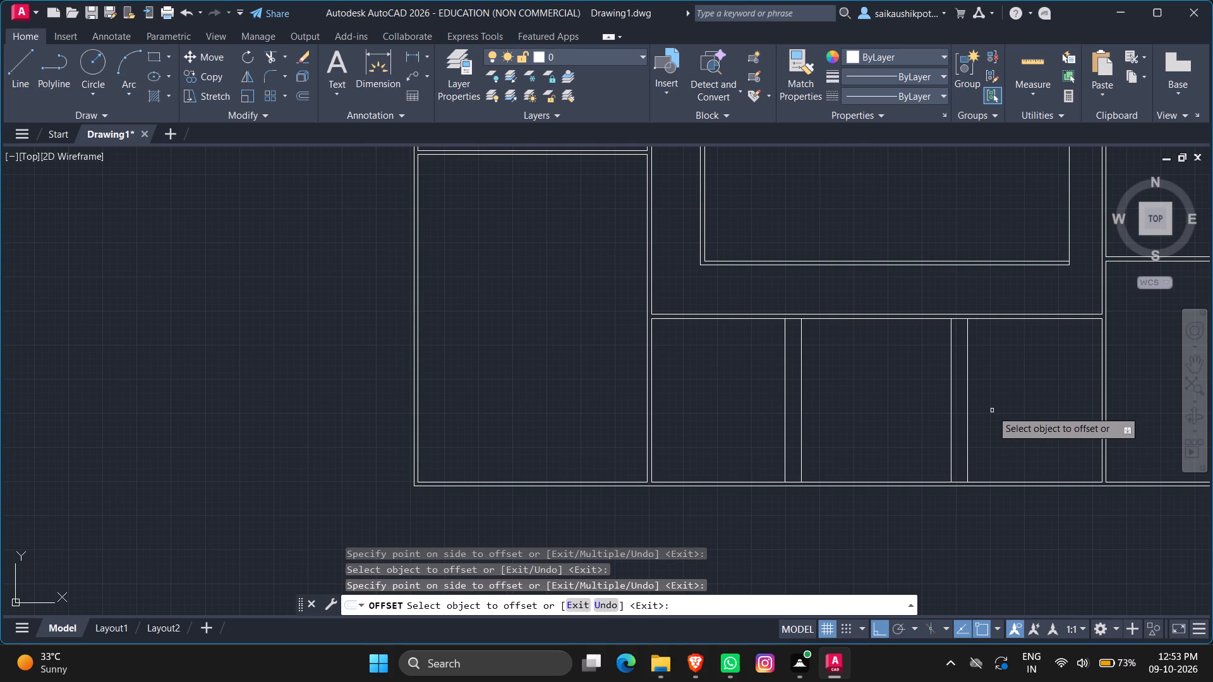
pyautogui.press('Escape')
pyautogui.press('Escape')
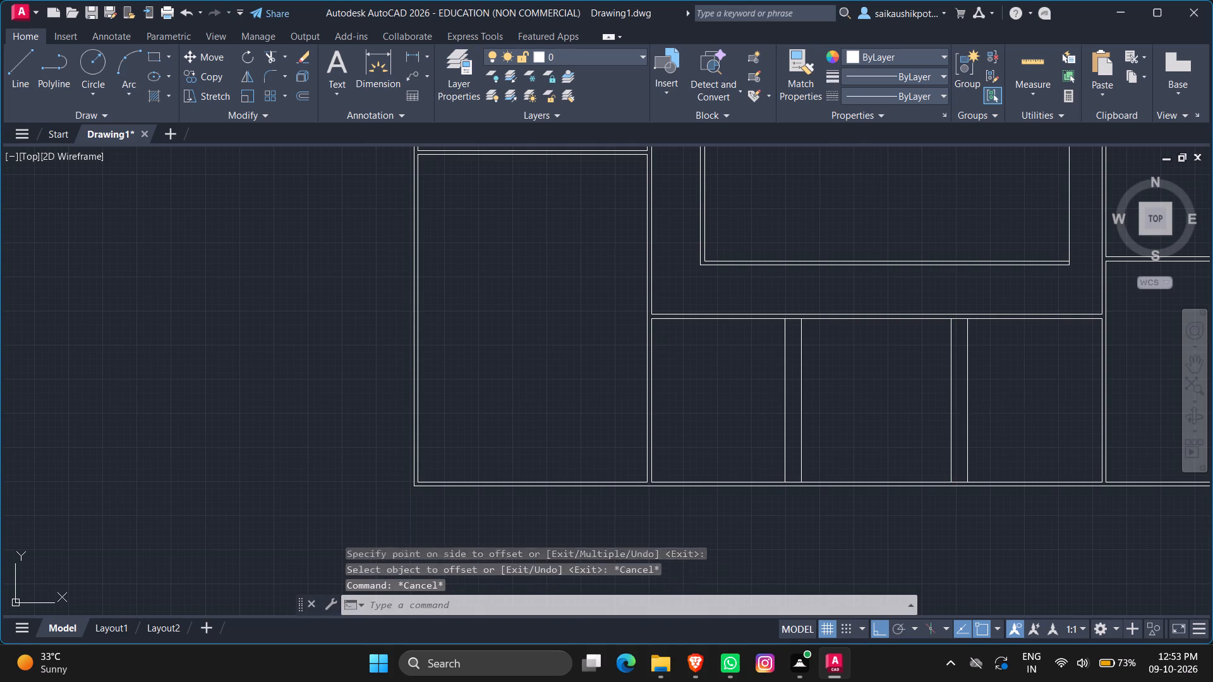
pyautogui.press('Escape')
# Delete the two original divider lines, keeping the outer offset copies in the lower room.
pyautogui.click(954, 395)
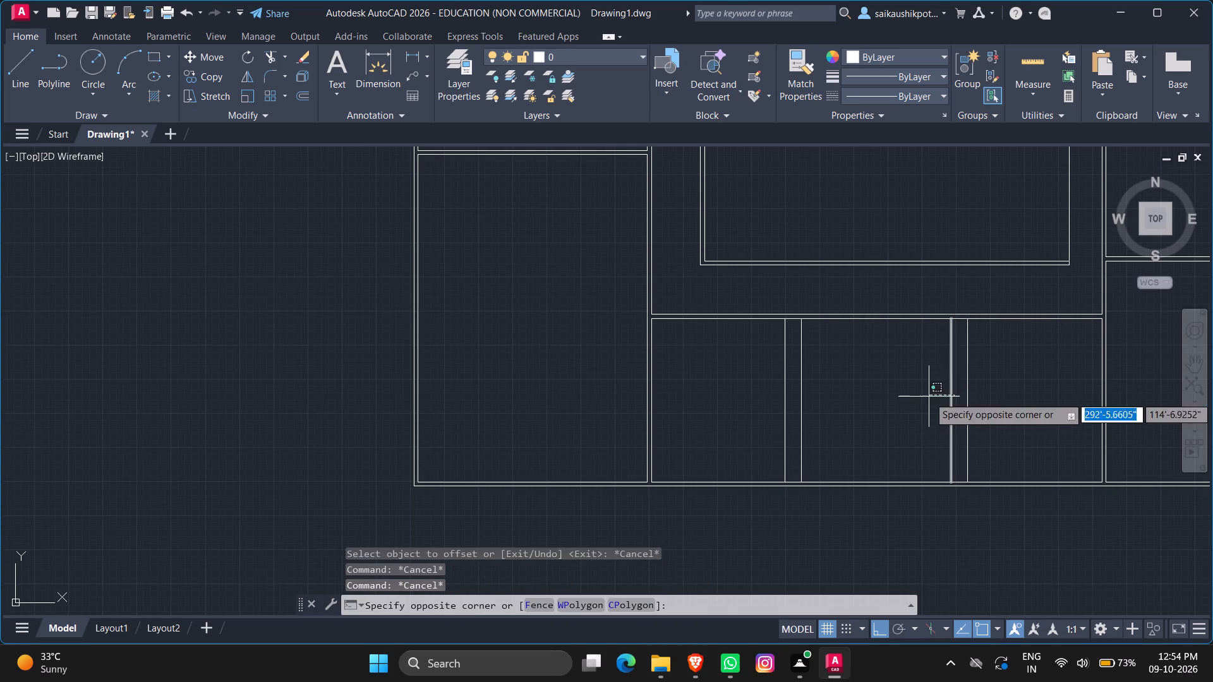
pyautogui.click(929, 397)
pyautogui.press('Delete')
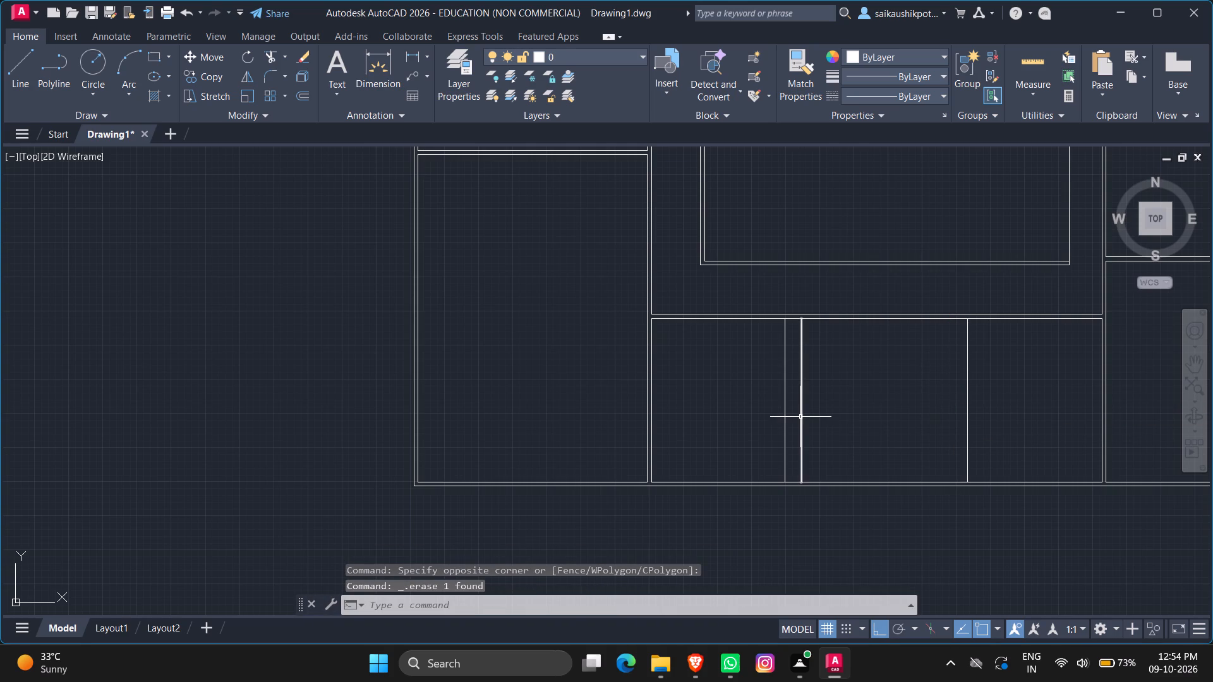
pyautogui.click(800, 416)
pyautogui.press('Delete')
pyautogui.press('Escape')
pyautogui.press('Escape')
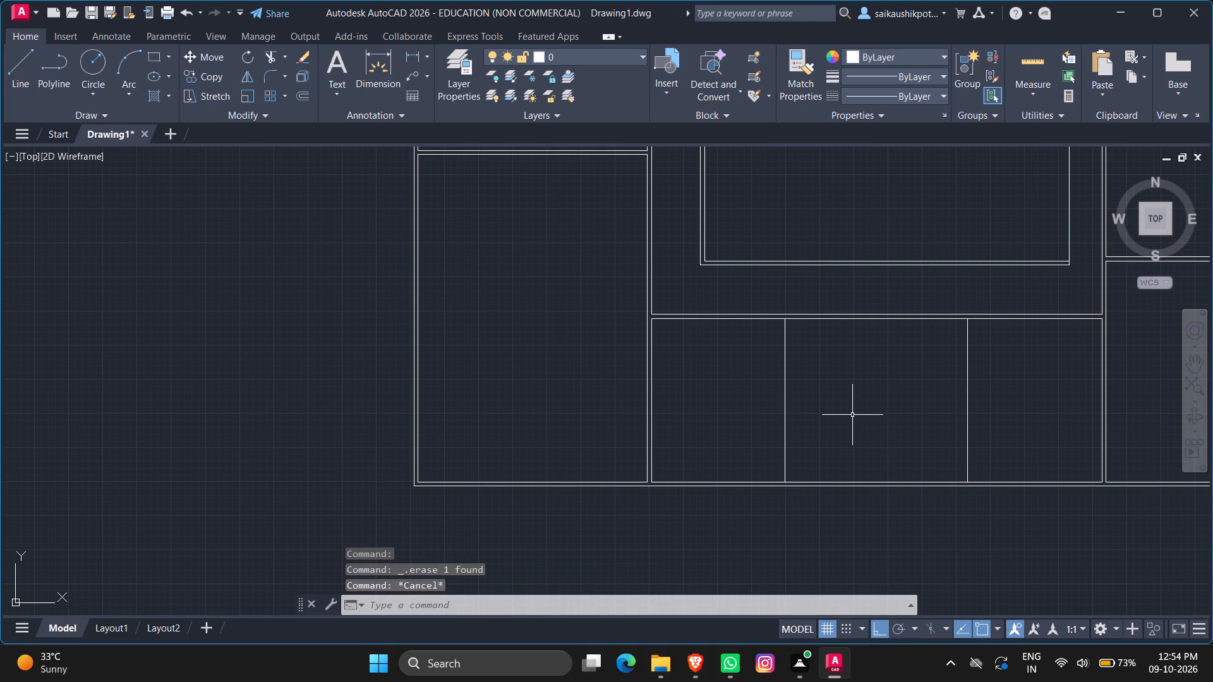
pyautogui.press('Escape')
# Offset the lower room's left divider line 3" to each side.
pyautogui.press('o')
pyautogui.press('Return')
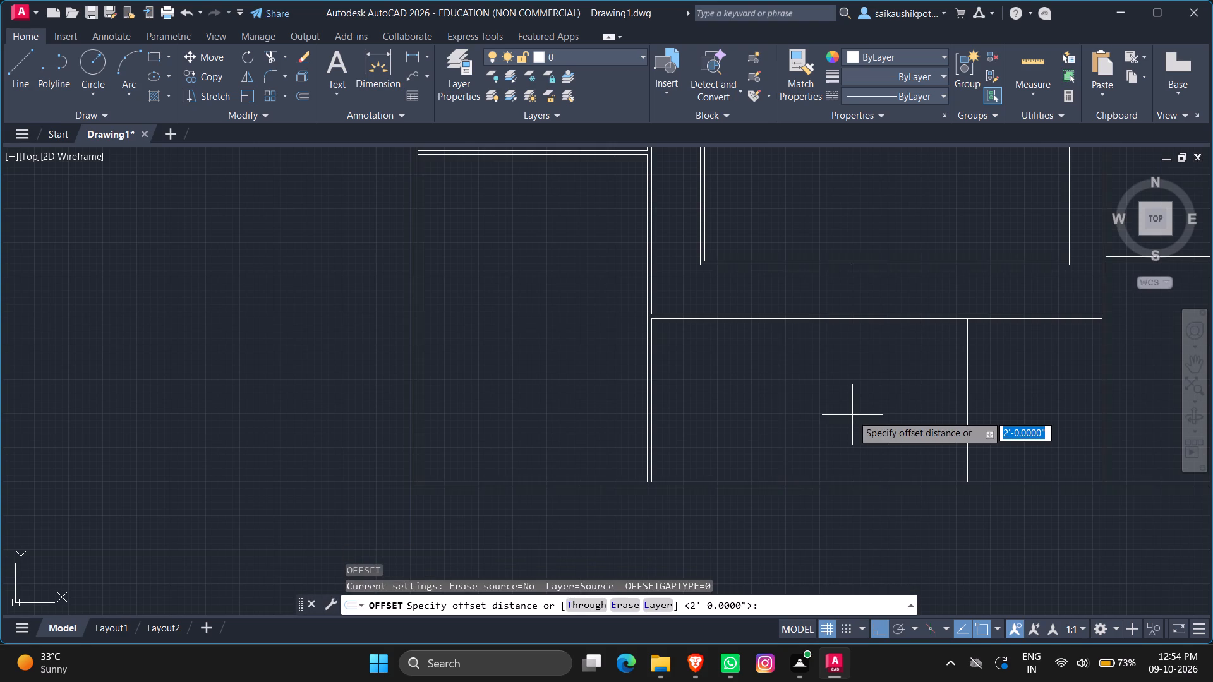
pyautogui.press('3')
pyautogui.hotkey('shift', '"')
pyautogui.press('Return')
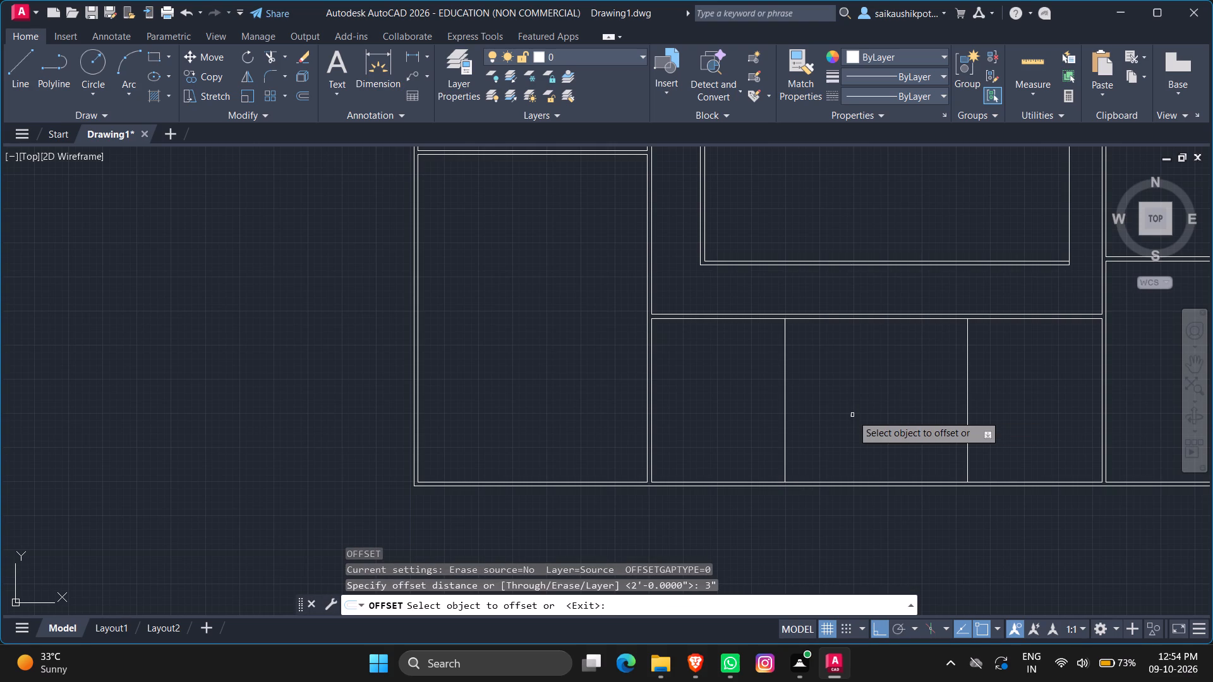
pyautogui.scroll(2, 811, 407)
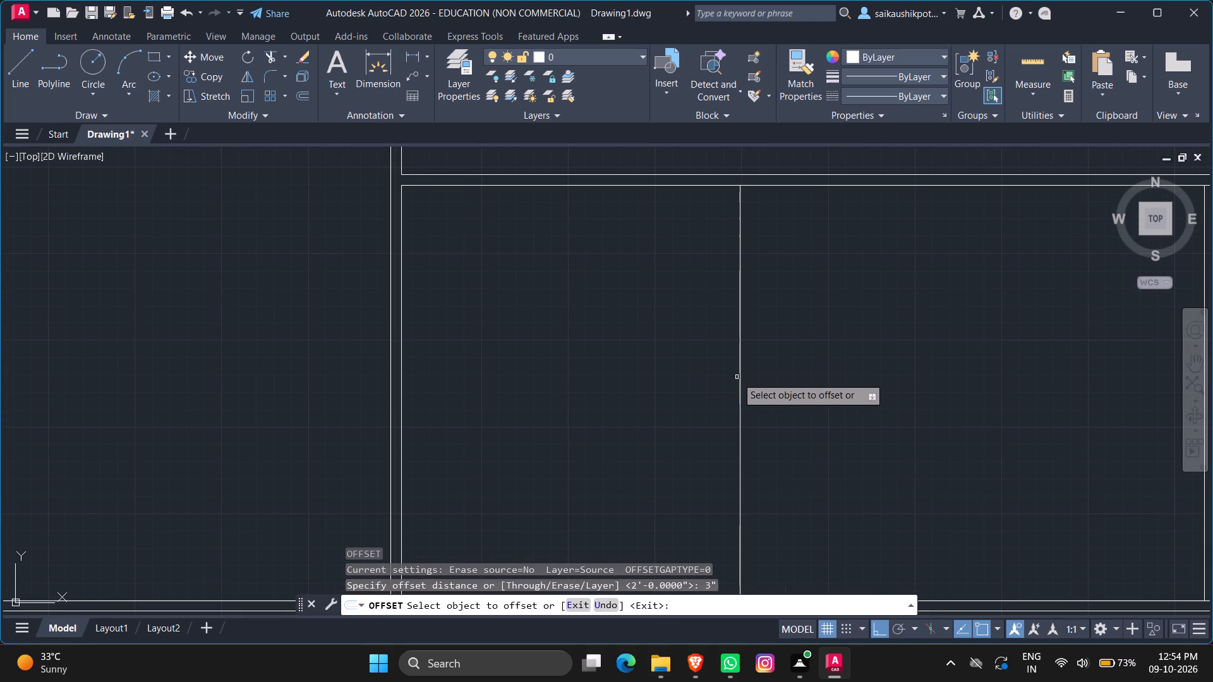
pyautogui.click(740, 378)
pyautogui.click(823, 407)
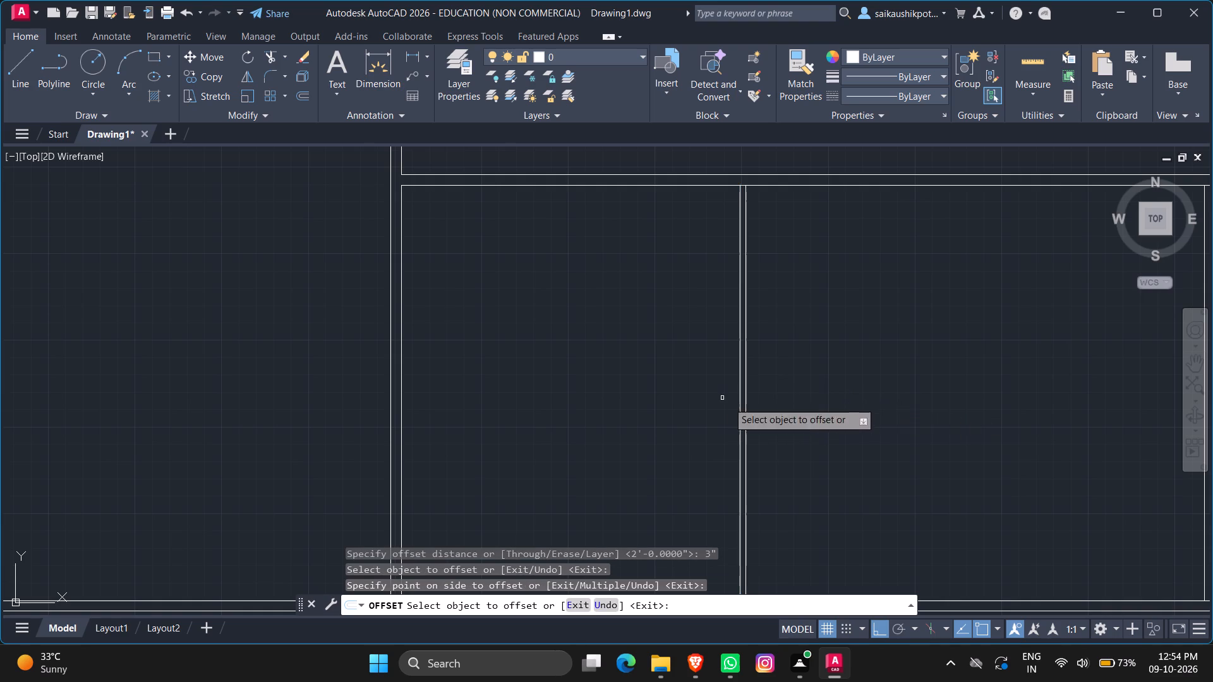
pyautogui.scroll(2, 738, 409)
pyautogui.click(735, 406)
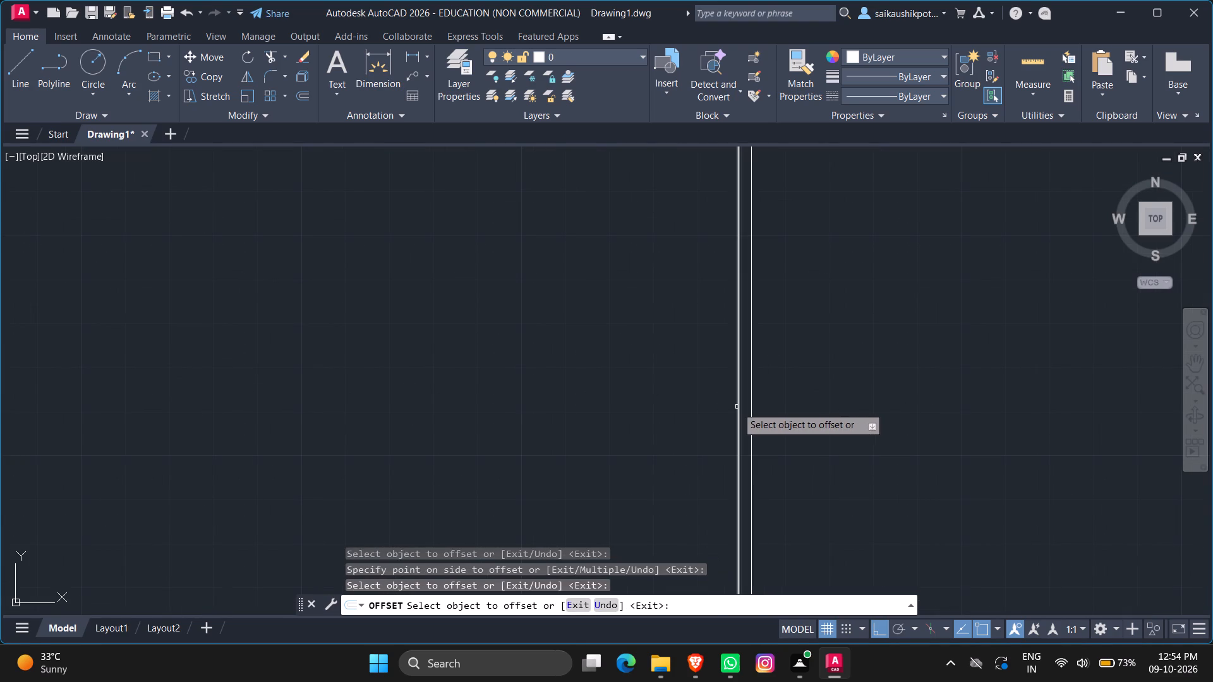
pyautogui.click(737, 407)
pyautogui.click(641, 411)
pyautogui.scroll(-2, 662, 419)
pyautogui.press('Escape')
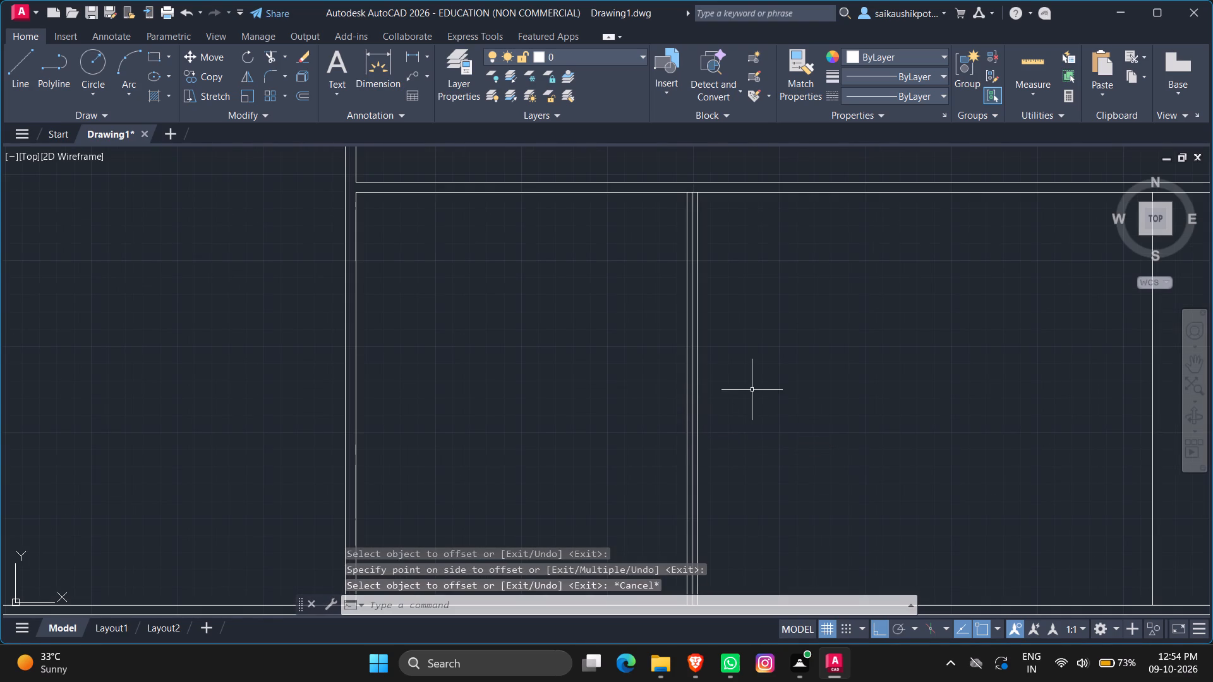
# Delete the centre line of the lower room's left divider wall.
pyautogui.scroll(2, 694, 402)
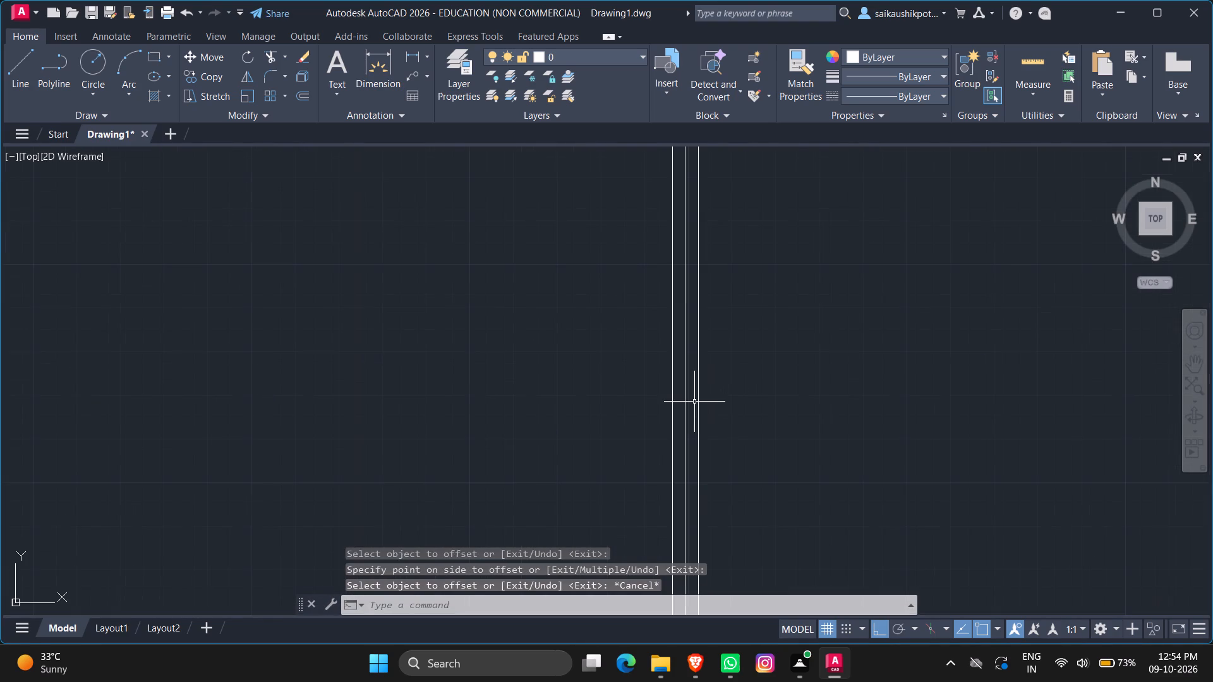
pyautogui.click(686, 396)
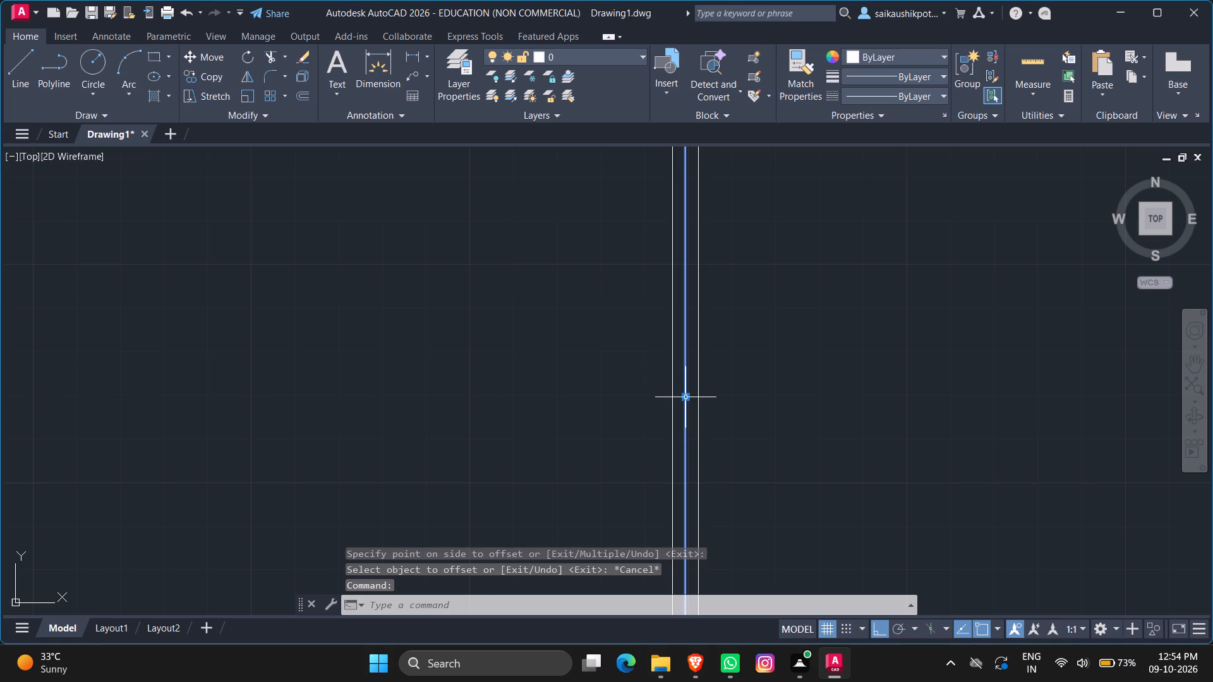
pyautogui.press('Delete')
pyautogui.scroll(-2, 682, 393)
pyautogui.scroll(-2, 810, 366)
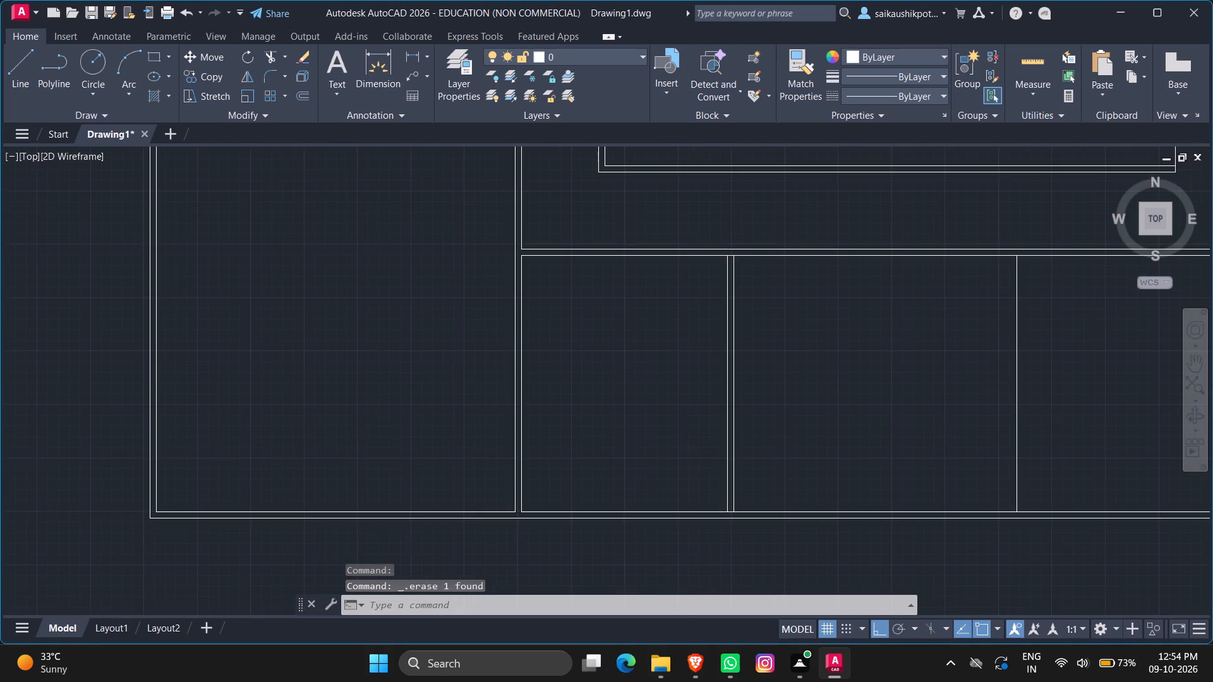
pyautogui.scroll(-1, 835, 376)
pyautogui.scroll(3, 932, 370)
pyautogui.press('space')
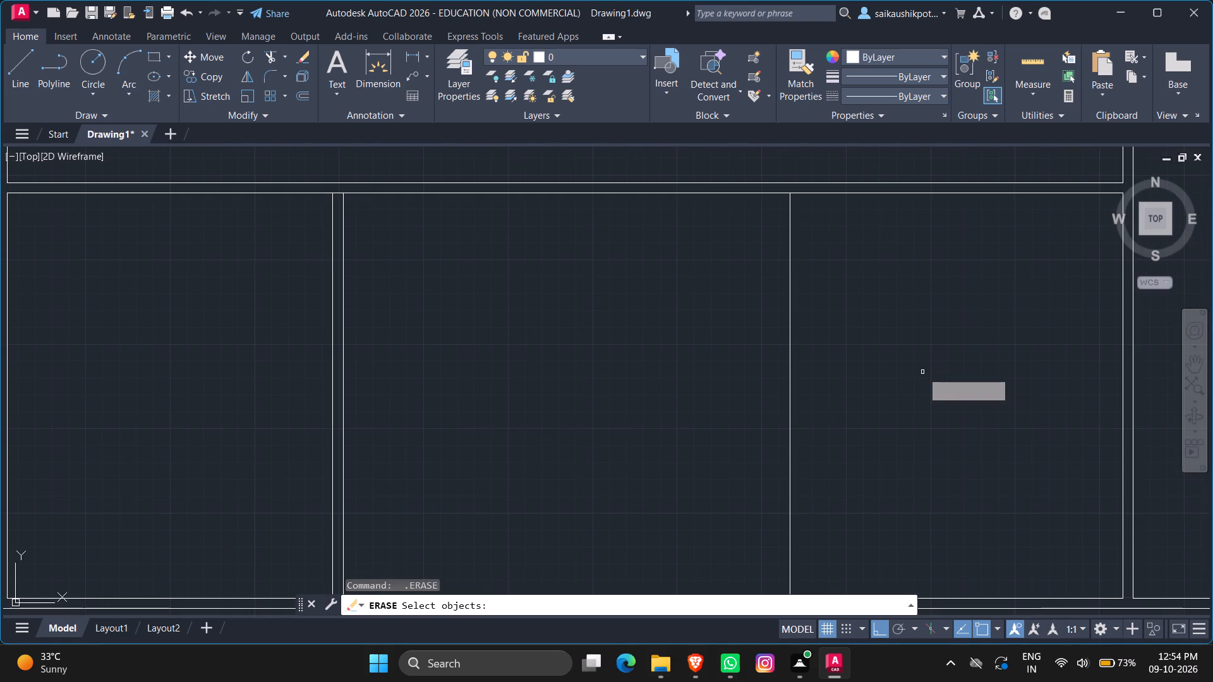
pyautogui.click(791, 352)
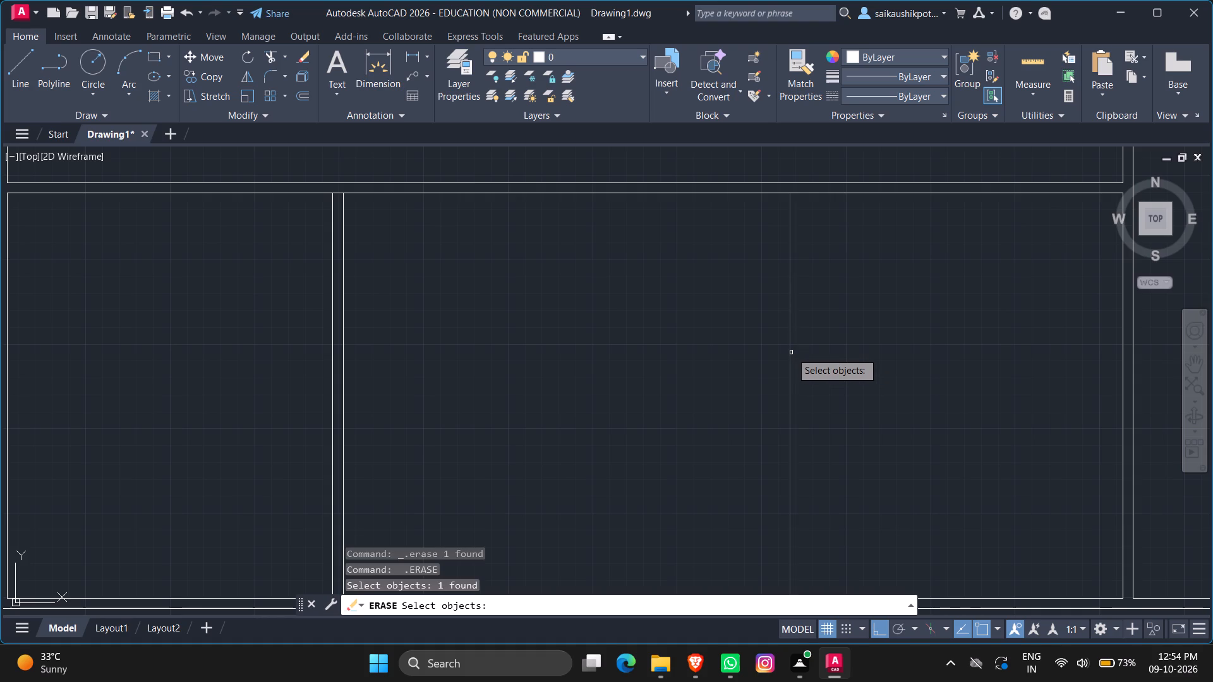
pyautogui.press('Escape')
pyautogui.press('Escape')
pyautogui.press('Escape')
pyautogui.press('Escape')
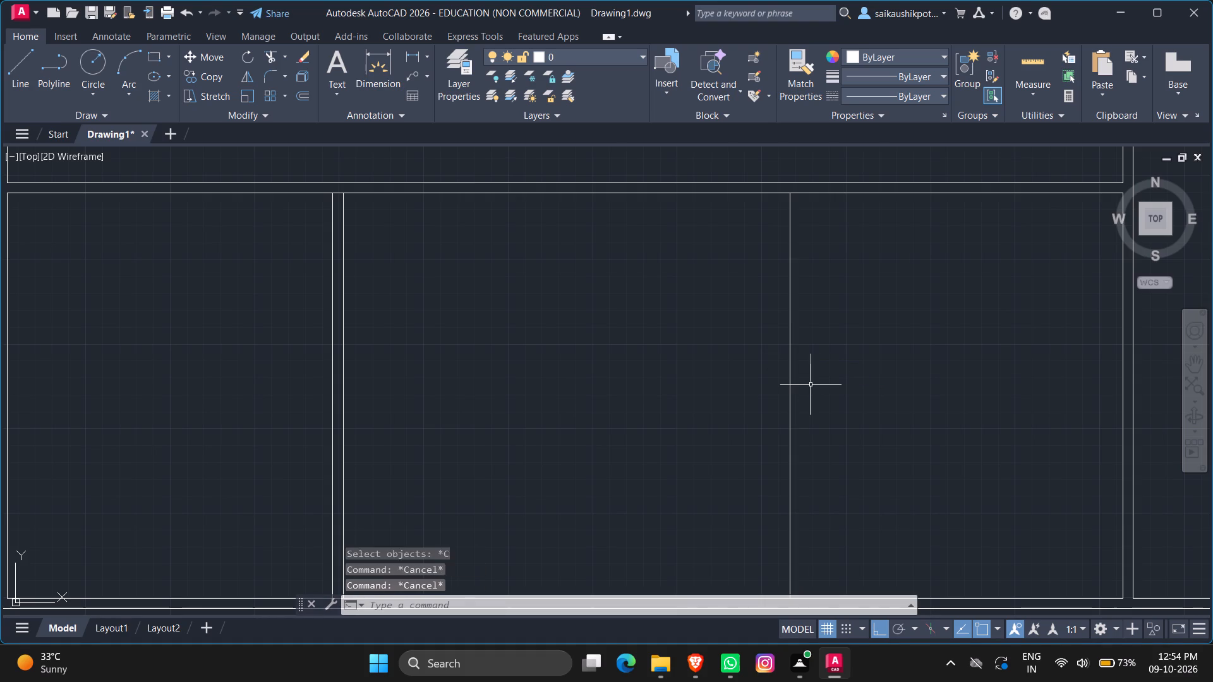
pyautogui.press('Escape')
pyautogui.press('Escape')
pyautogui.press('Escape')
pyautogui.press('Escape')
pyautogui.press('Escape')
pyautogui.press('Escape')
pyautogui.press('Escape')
# Offset the lower room's right divider line 3" to each side.
pyautogui.press('o')
pyautogui.press('Return')
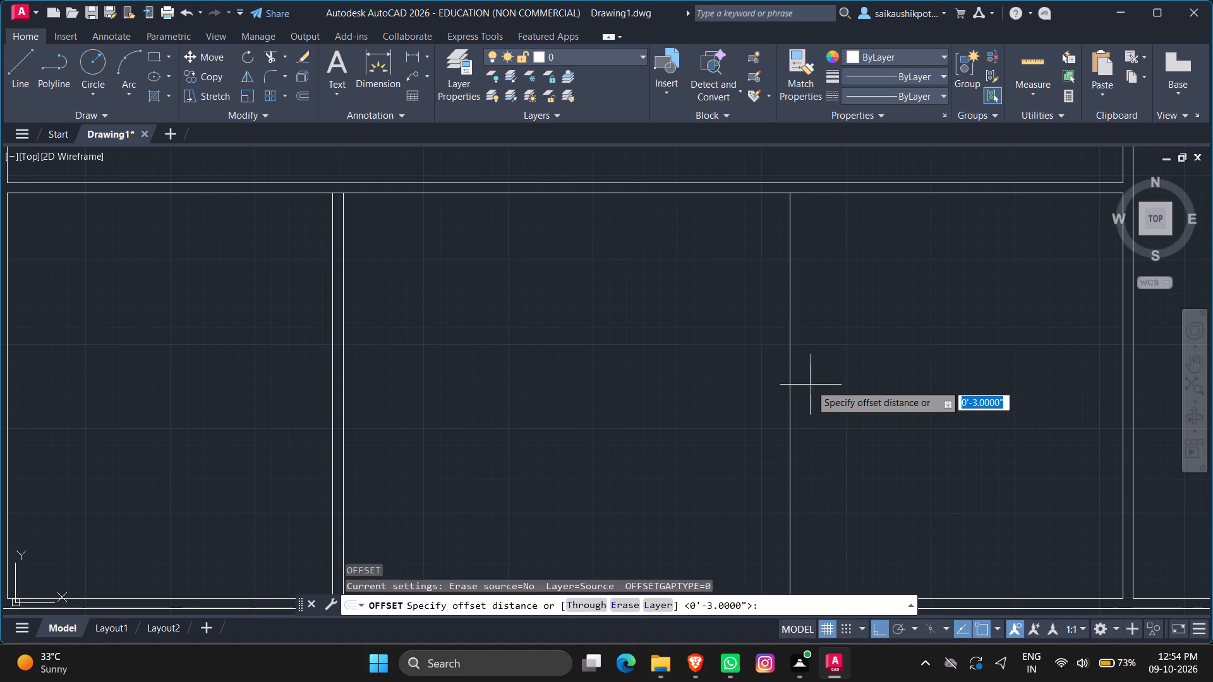
pyautogui.press('3')
pyautogui.hotkey('shift', '"')
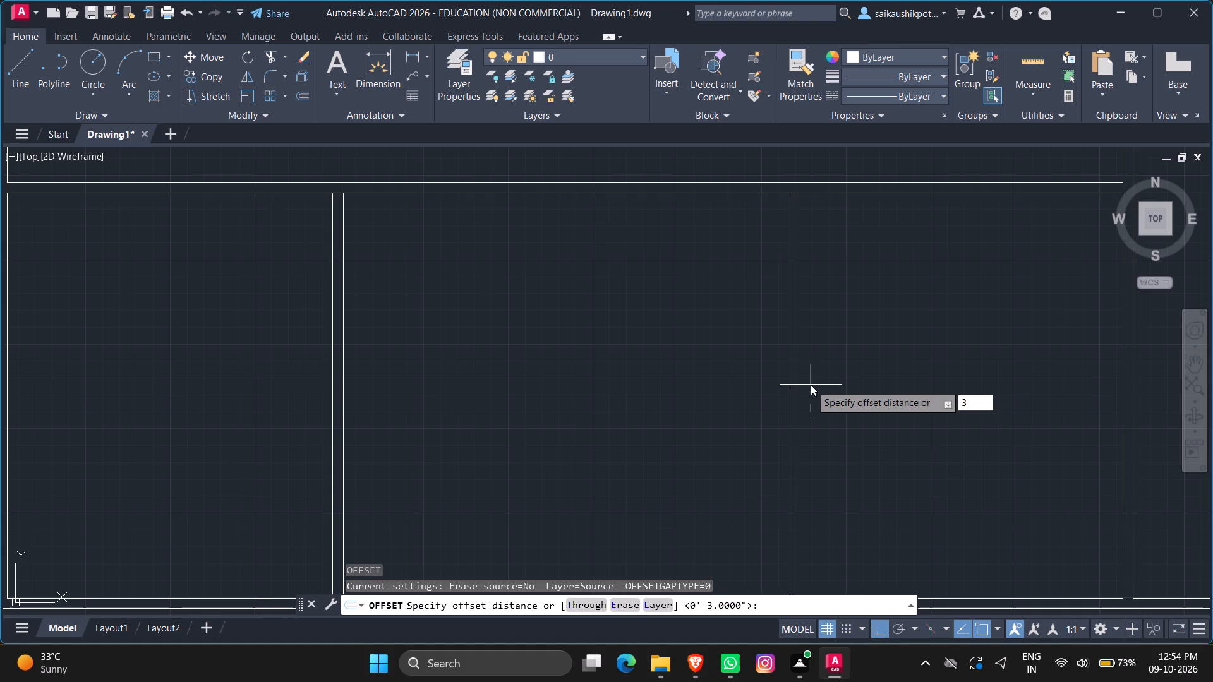
pyautogui.press('Return')
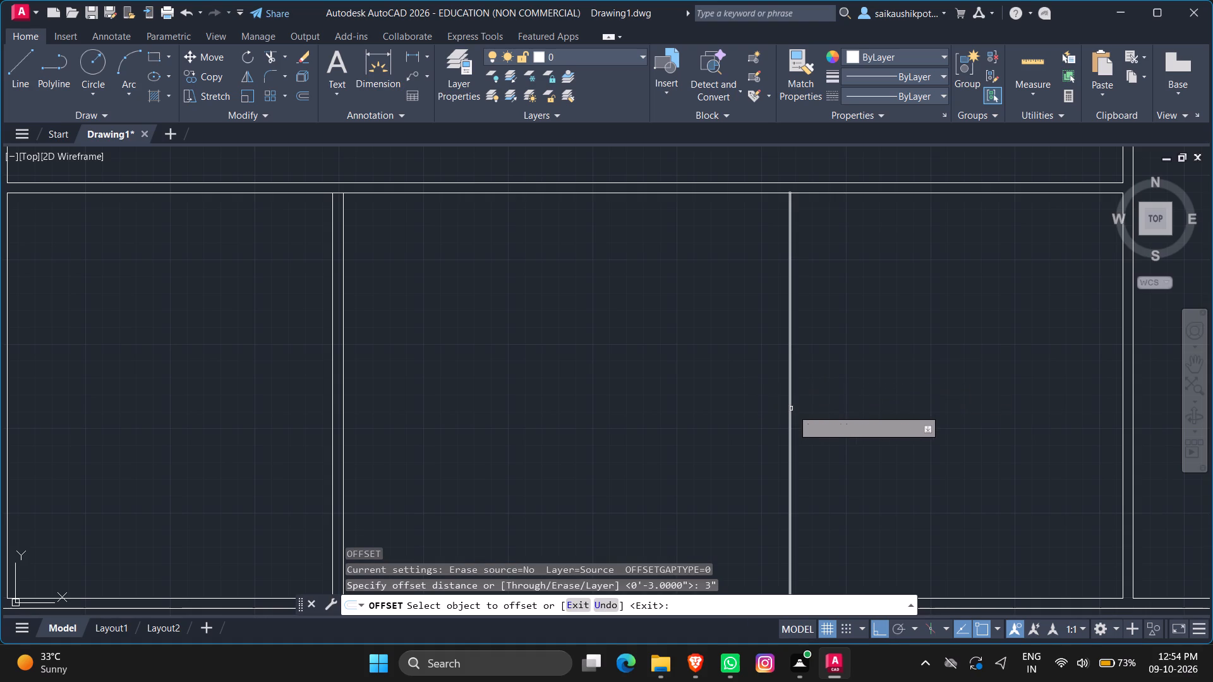
pyautogui.click(788, 411)
pyautogui.click(826, 441)
pyautogui.scroll(2, 782, 423)
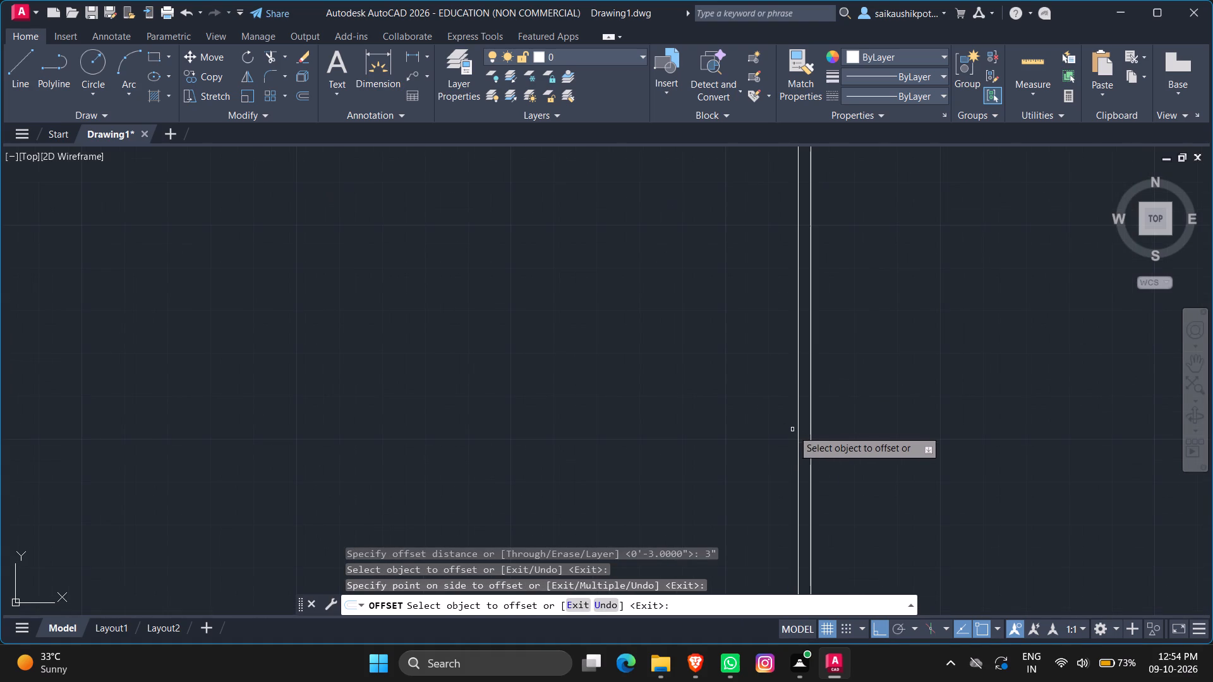
pyautogui.click(798, 433)
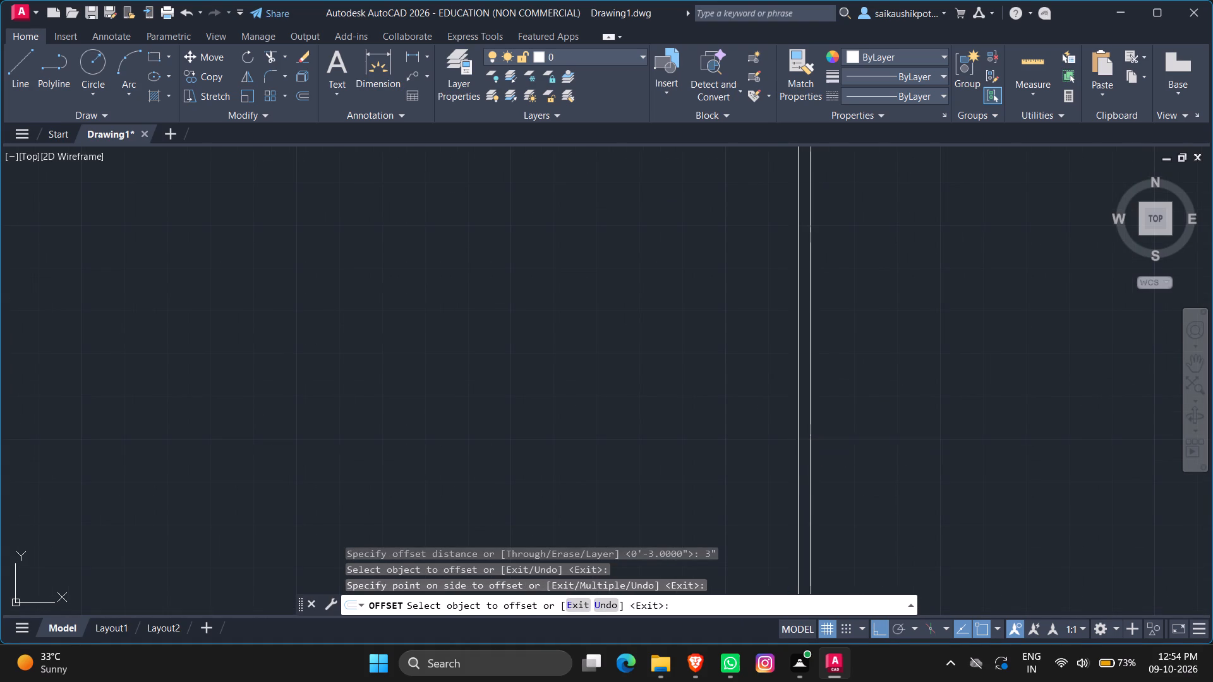
pyautogui.click(738, 431)
pyautogui.scroll(-3, 738, 431)
pyautogui.scroll(-1, 779, 466)
pyautogui.press('Escape')
pyautogui.press('Escape')
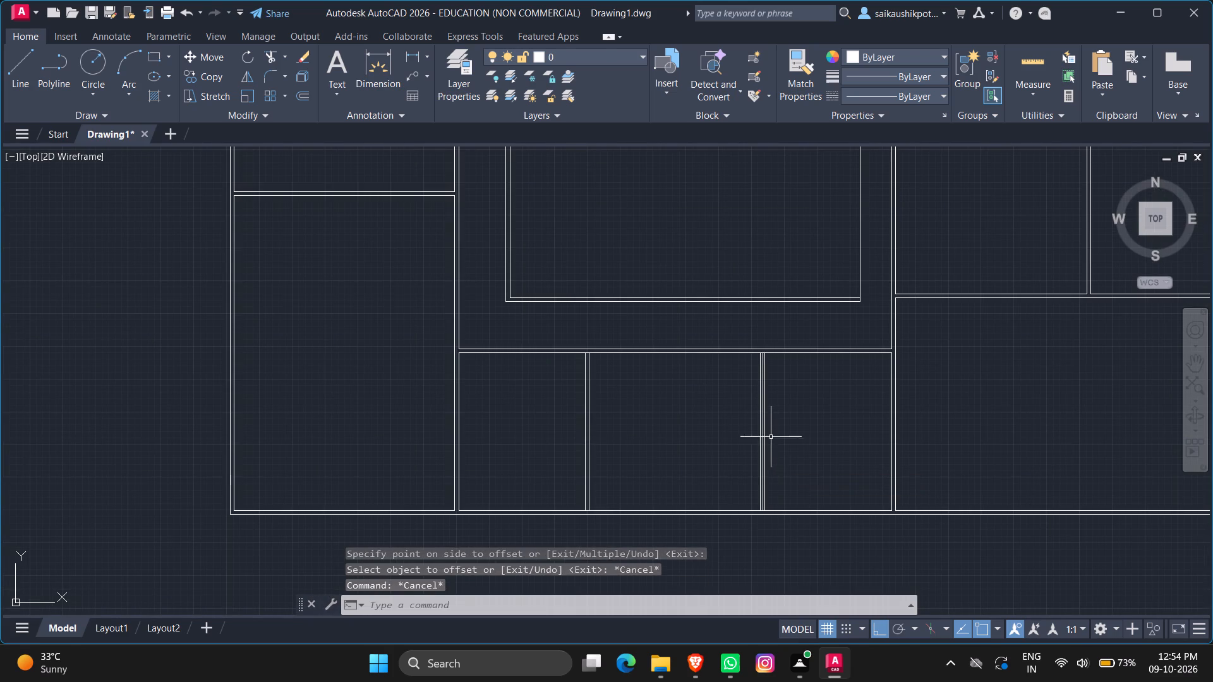
pyautogui.press('Escape')
pyautogui.press('Escape')
# Remove the centre line of the lower room's right divider wall with Trim.
pyautogui.write('TR')
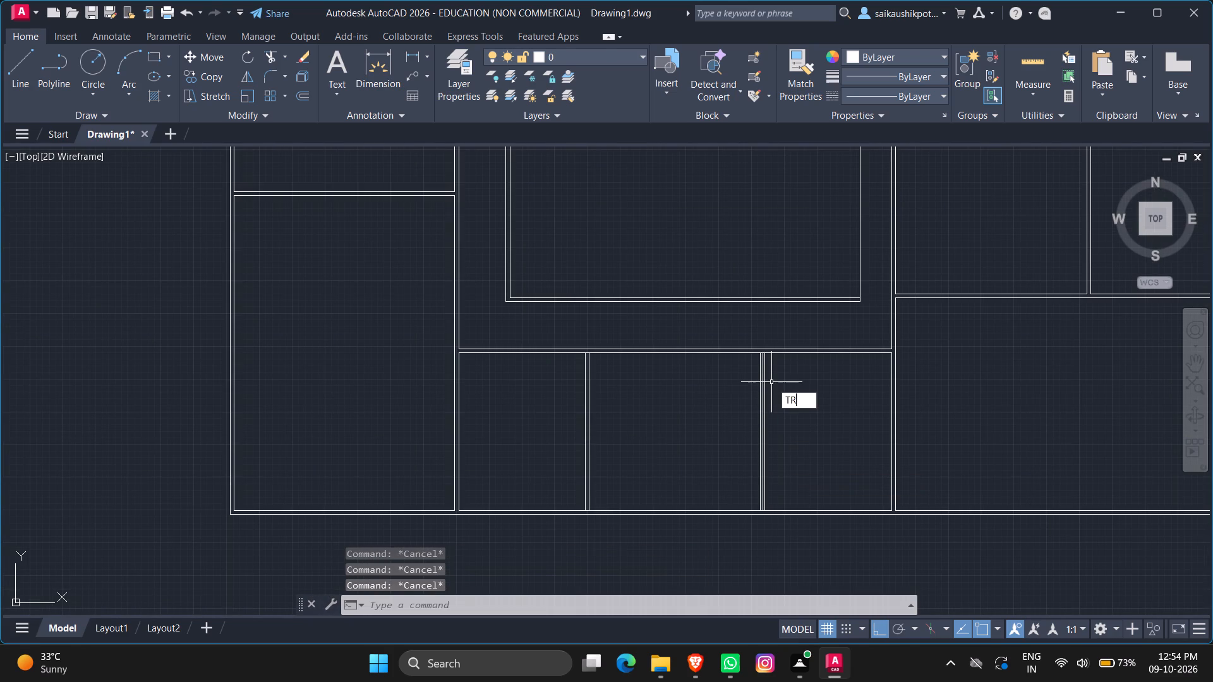
pyautogui.press('Return')
pyautogui.press('Return')
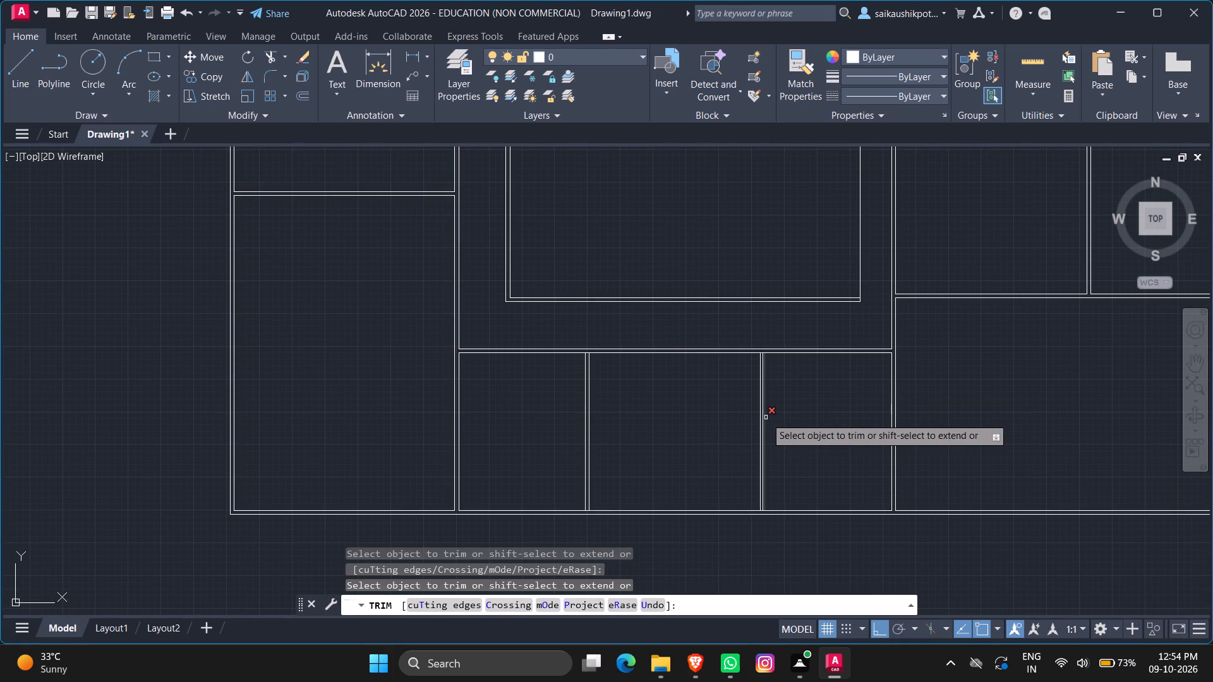
pyautogui.scroll(3, 760, 404)
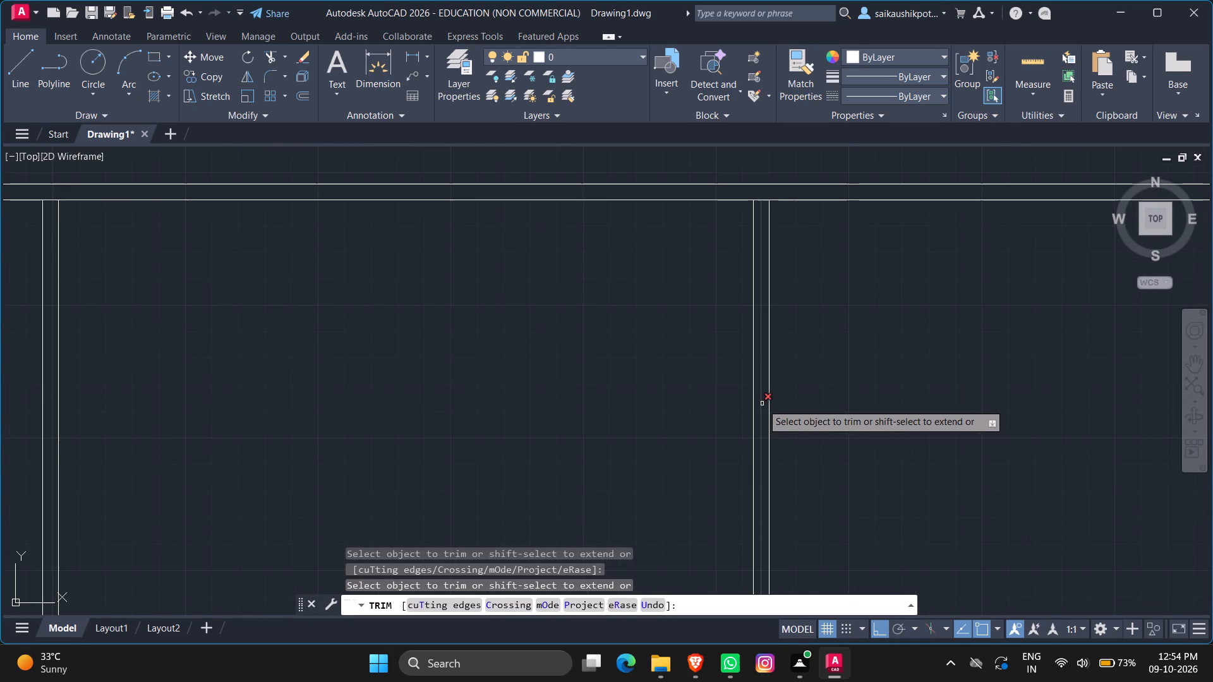
pyautogui.click(762, 404)
# Trim the bottom wall's inner line between the faces of both divider walls in the lower room.
pyautogui.scroll(-3, 856, 399)
pyautogui.scroll(2, 833, 512)
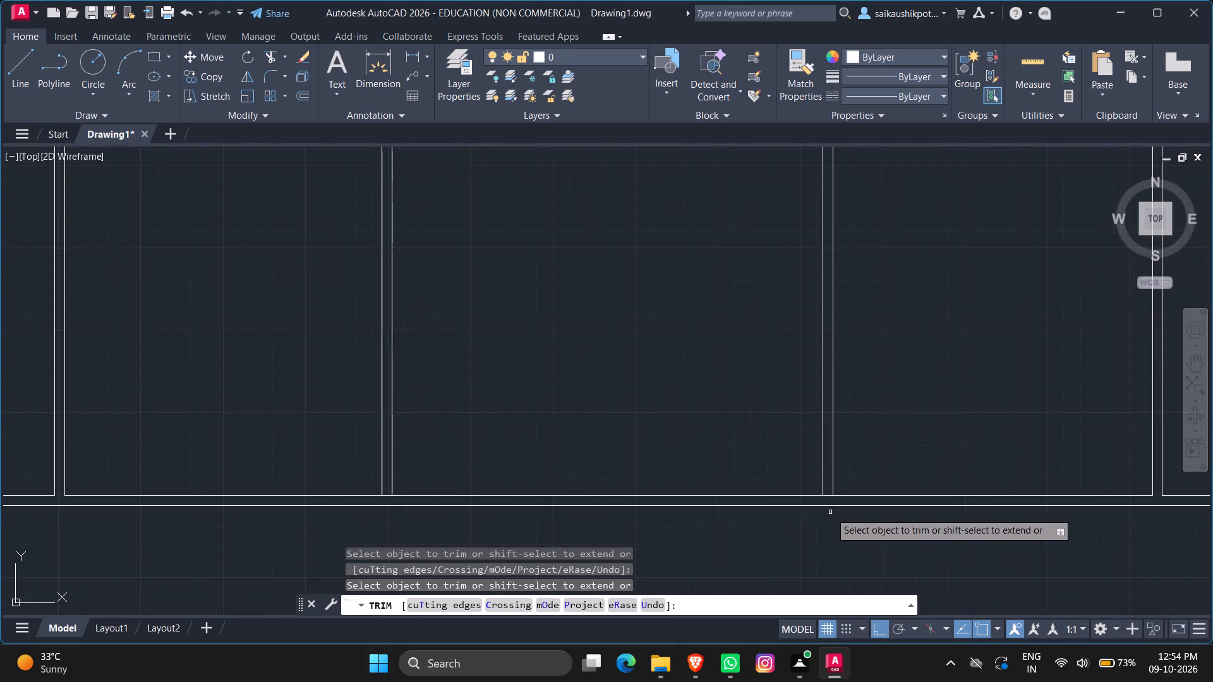
pyautogui.scroll(-2, 521, 466)
pyautogui.scroll(2, 456, 464)
pyautogui.scroll(-1, 537, 469)
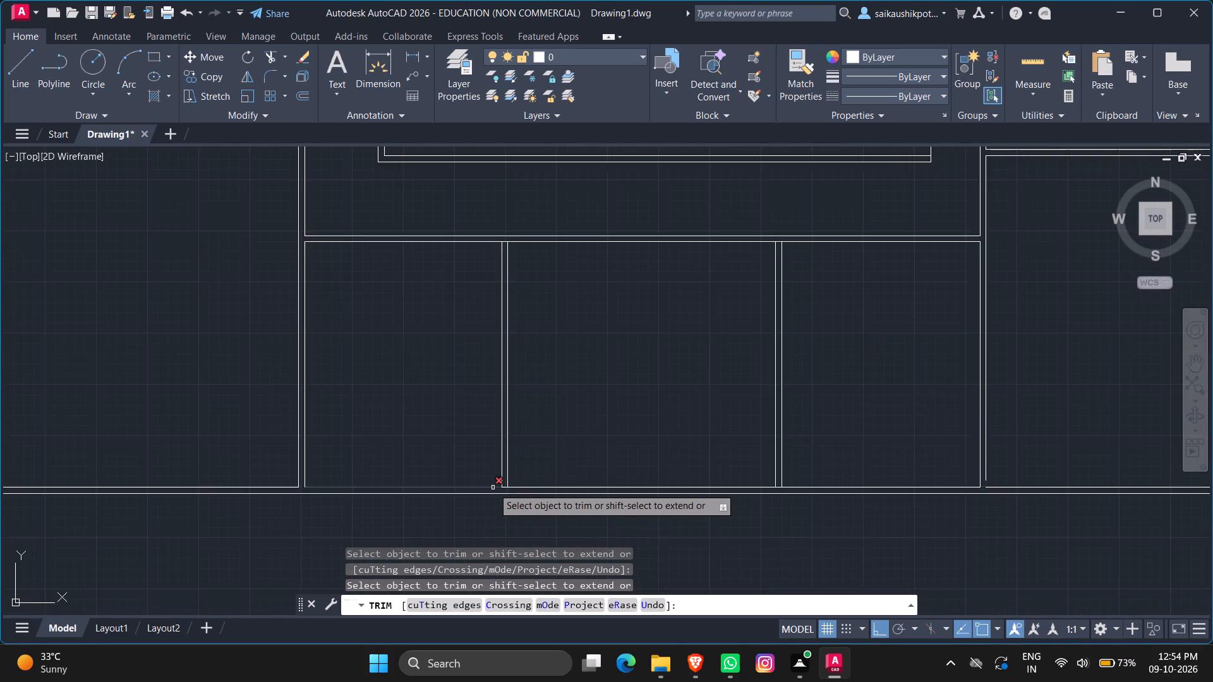
pyautogui.scroll(4, 493, 488)
pyautogui.click(531, 486)
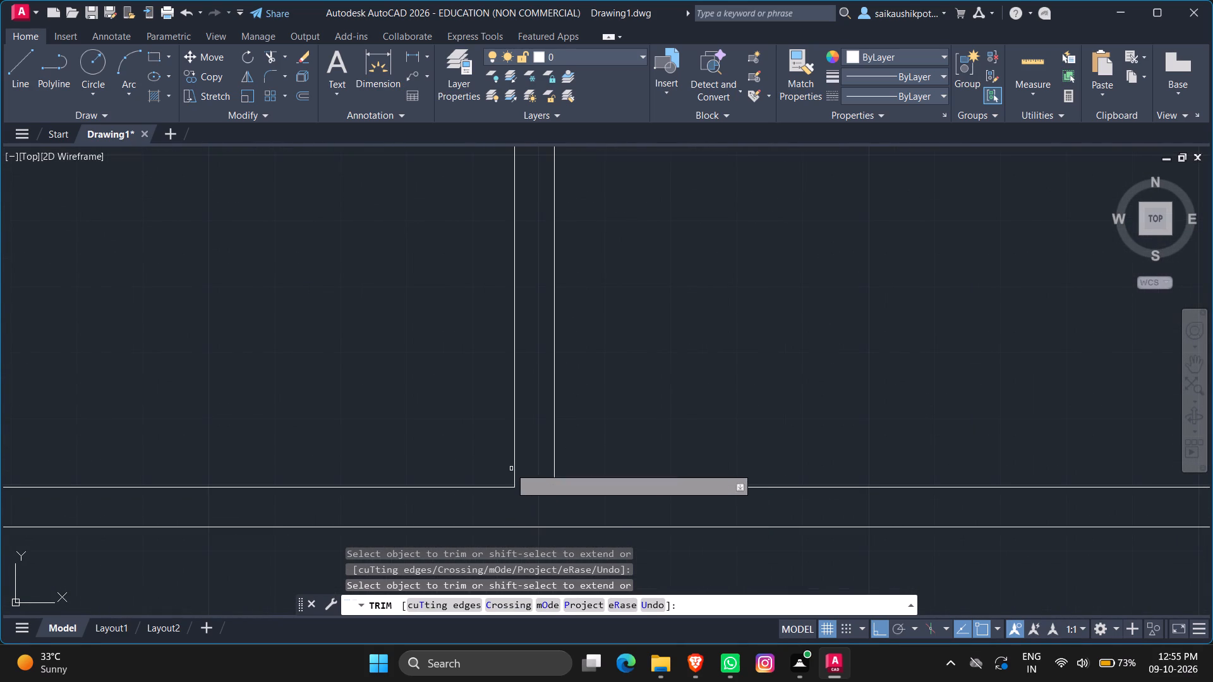
pyautogui.scroll(-4, 509, 467)
pyautogui.scroll(5, 759, 478)
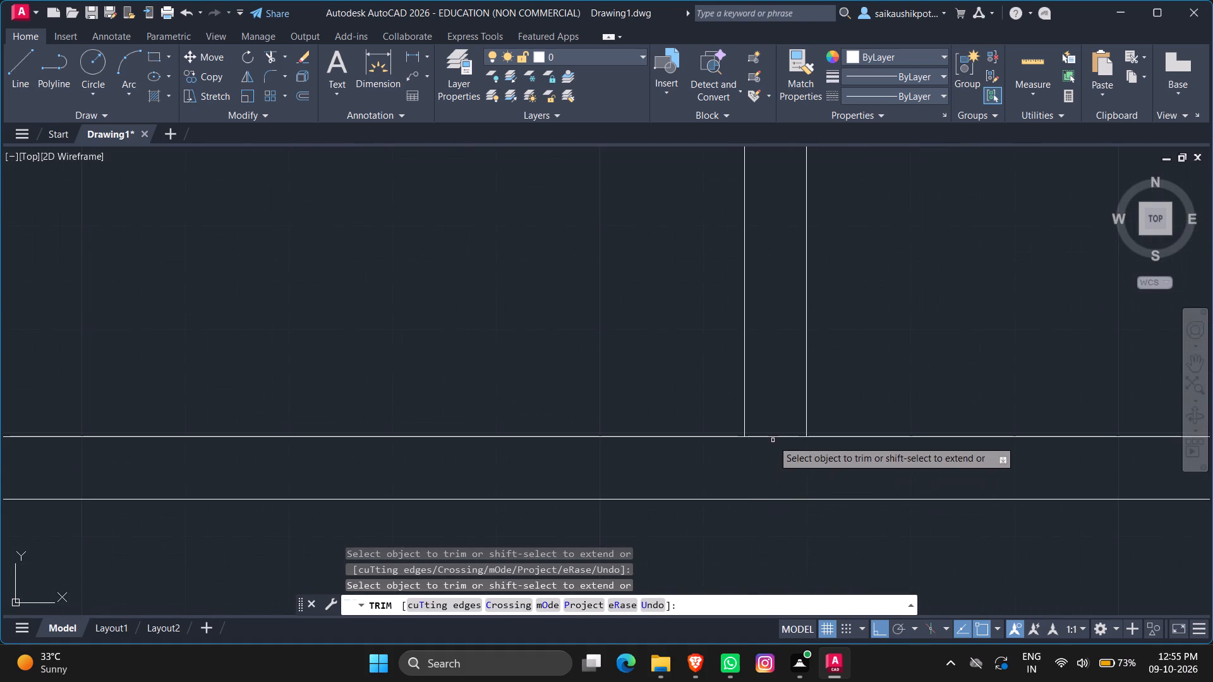
pyautogui.click(773, 440)
pyautogui.click(778, 398)
pyautogui.scroll(-5, 776, 464)
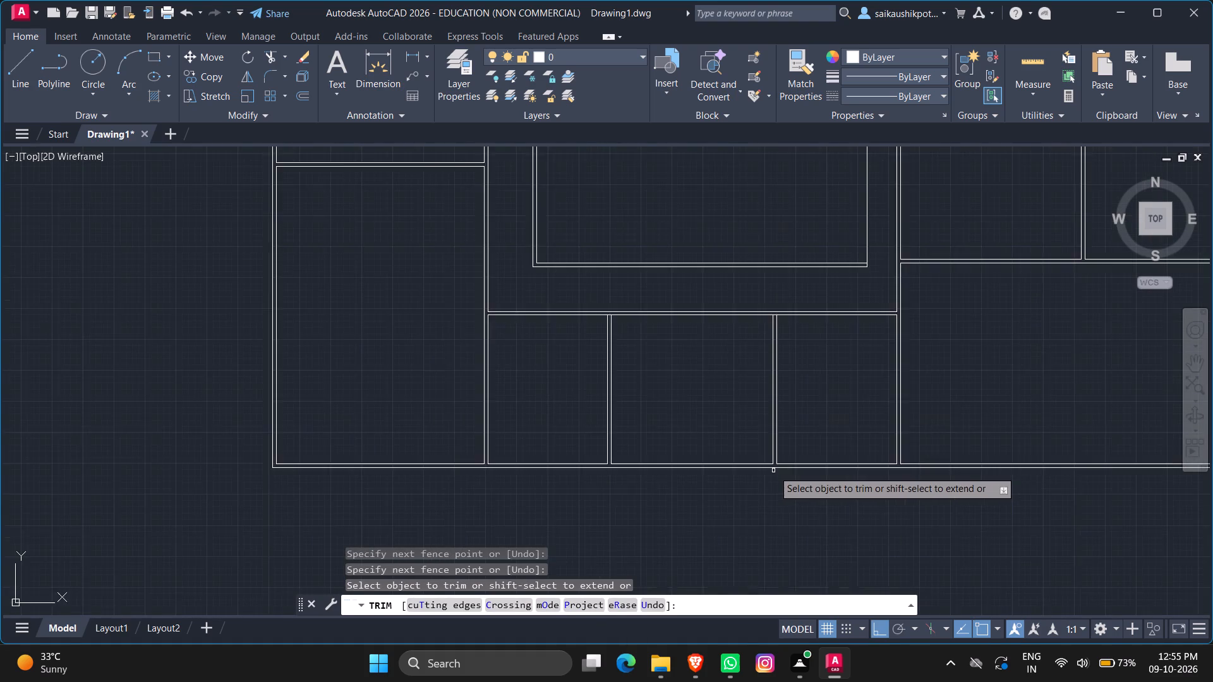
# Trim the top wall's lower line between the faces of both divider walls in the lower room.
pyautogui.scroll(-2, 773, 470)
pyautogui.scroll(3, 747, 371)
pyautogui.scroll(3, 818, 382)
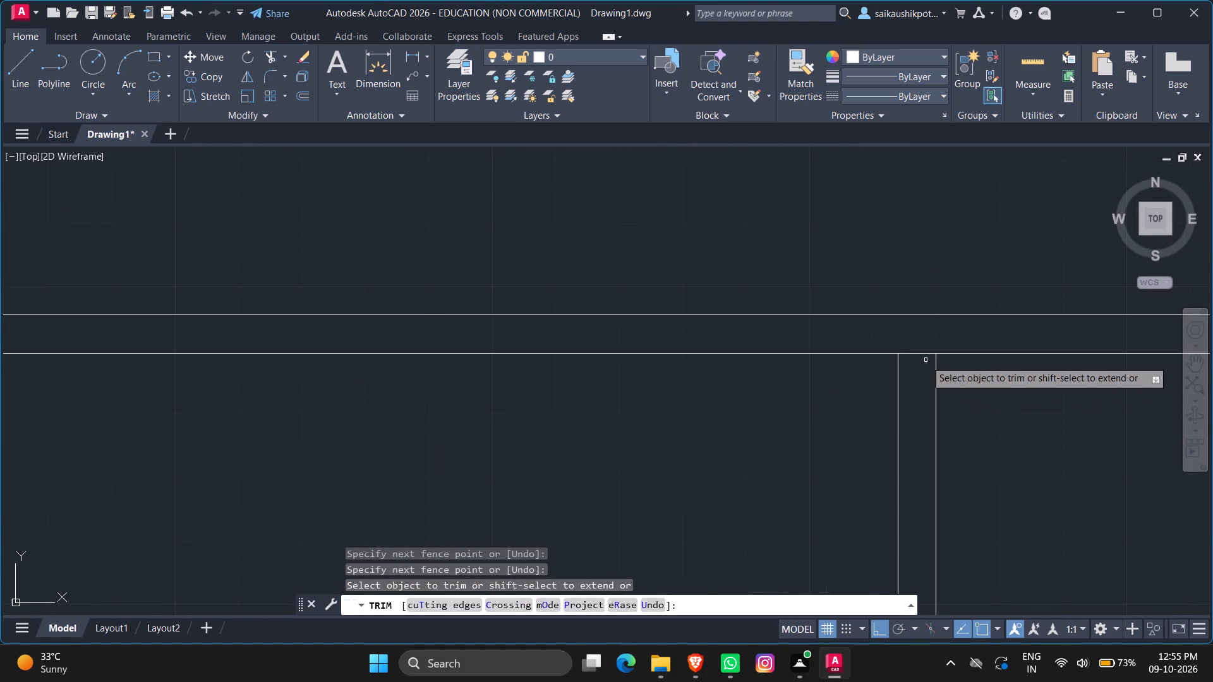
pyautogui.click(919, 357)
pyautogui.click(914, 344)
pyautogui.scroll(-3, 917, 374)
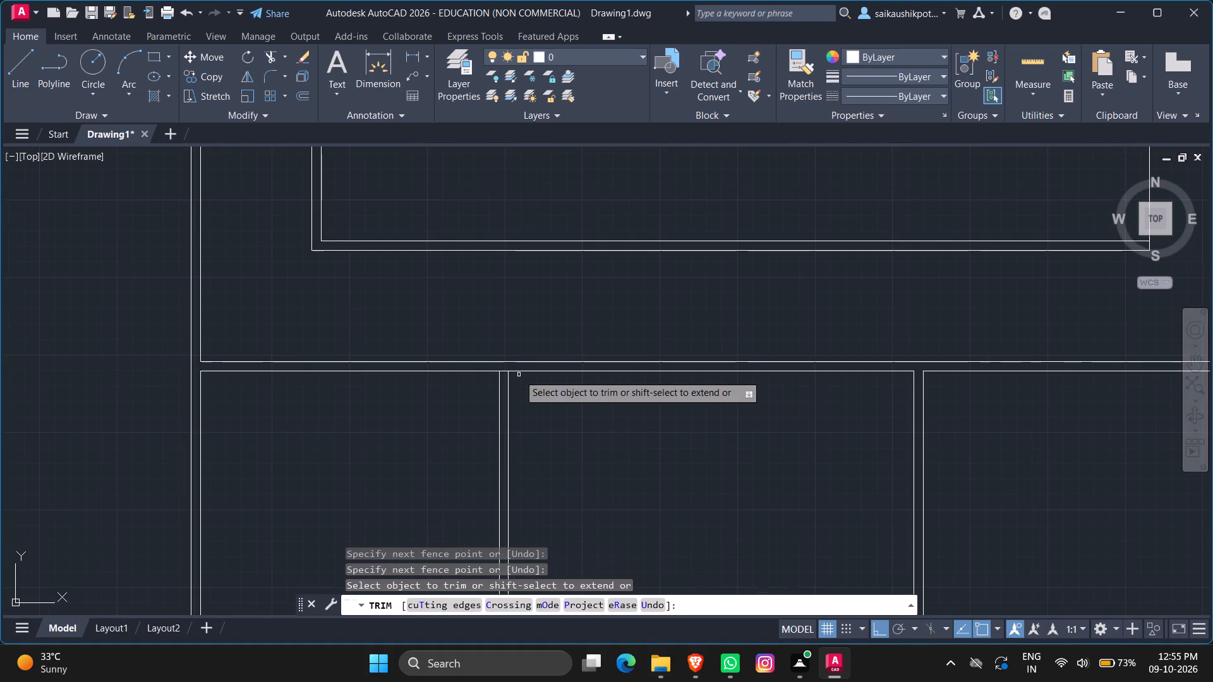
pyautogui.scroll(6, 511, 376)
pyautogui.moveTo(507, 352); pyautogui.dragTo(536, 302)
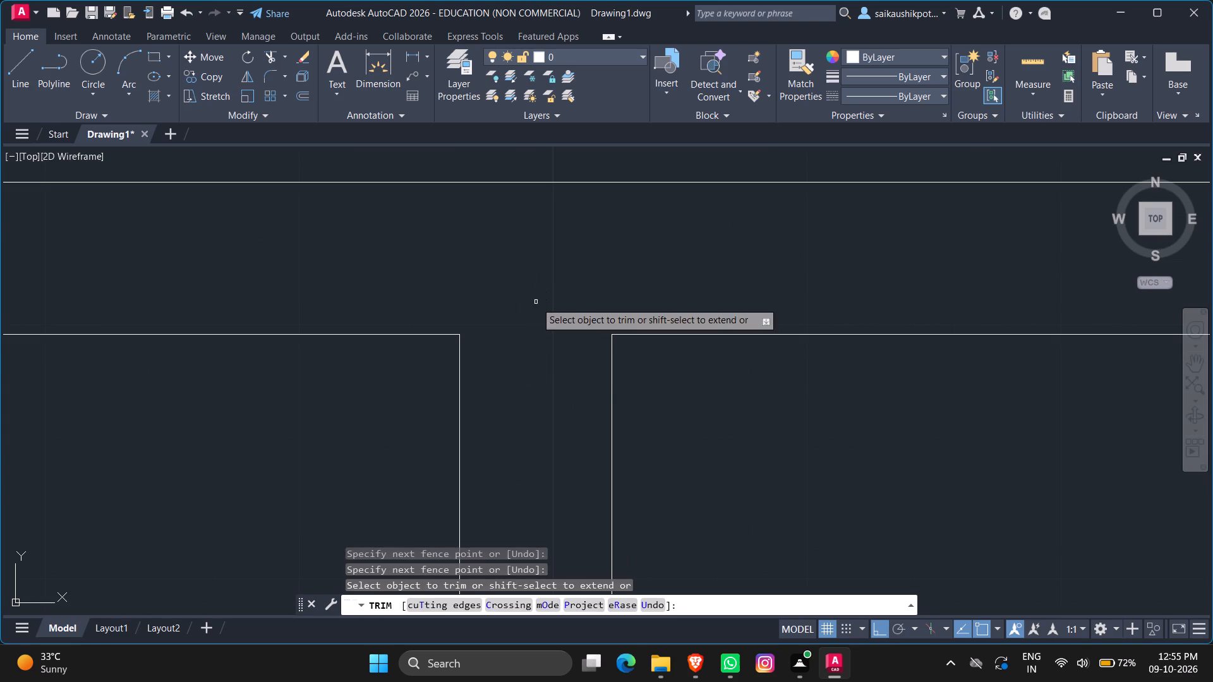
pyautogui.scroll(-2, 545, 383)
pyautogui.press('Escape')
pyautogui.press('Escape')
pyautogui.press('Escape')
pyautogui.press('Escape')
pyautogui.press('Escape')
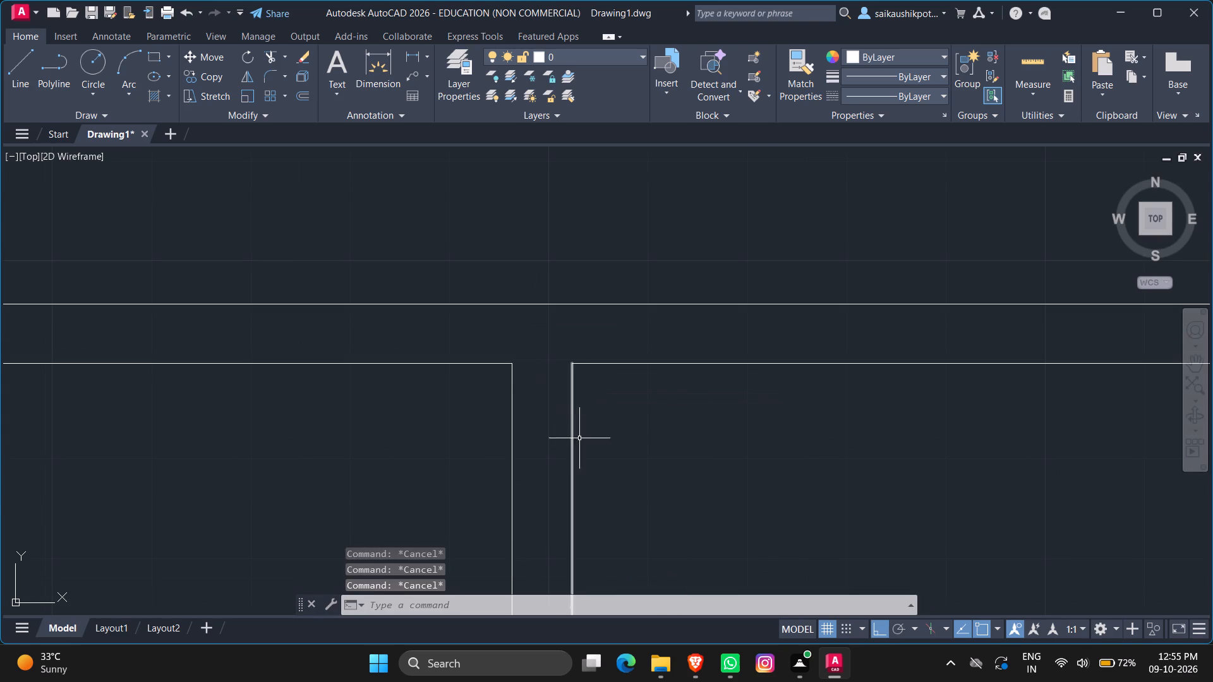
pyautogui.press('Escape')
# Offset the bottom wall's inner line in the middle compartment 4' upward into the room.
pyautogui.scroll(-7, 774, 385)
pyautogui.scroll(1, 793, 505)
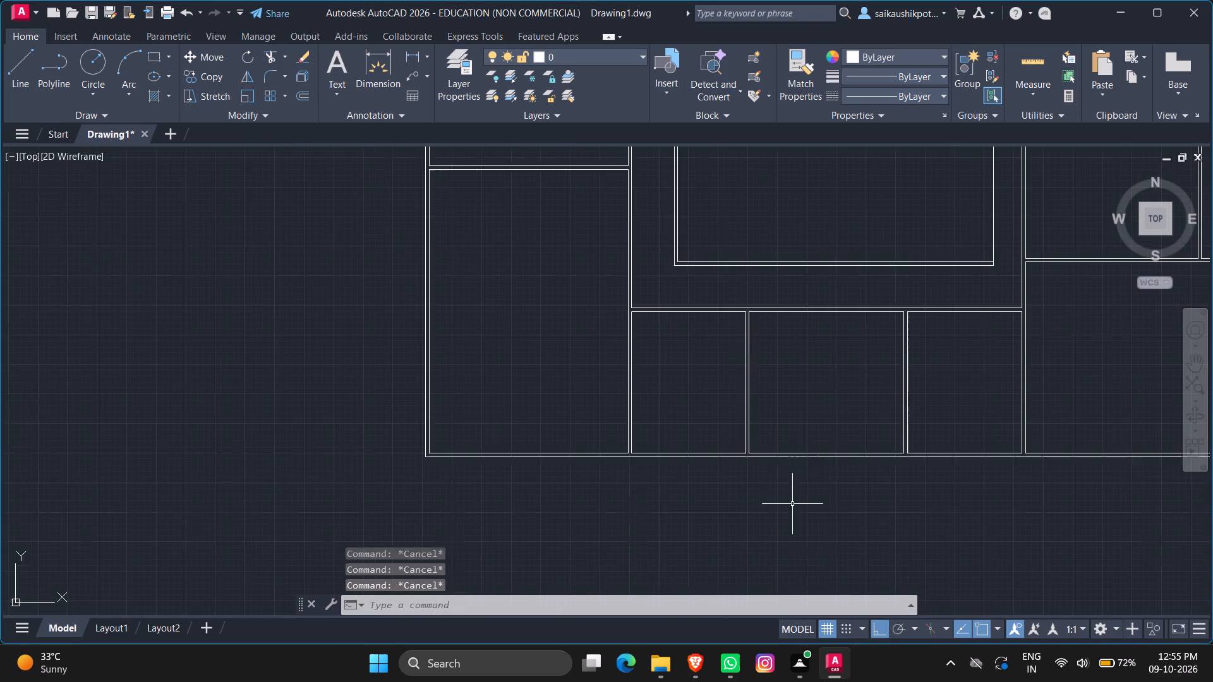
pyautogui.scroll(2, 790, 487)
pyautogui.press('Escape')
pyautogui.press('Escape')
pyautogui.press('Escape')
pyautogui.press('o')
pyautogui.press('Return')
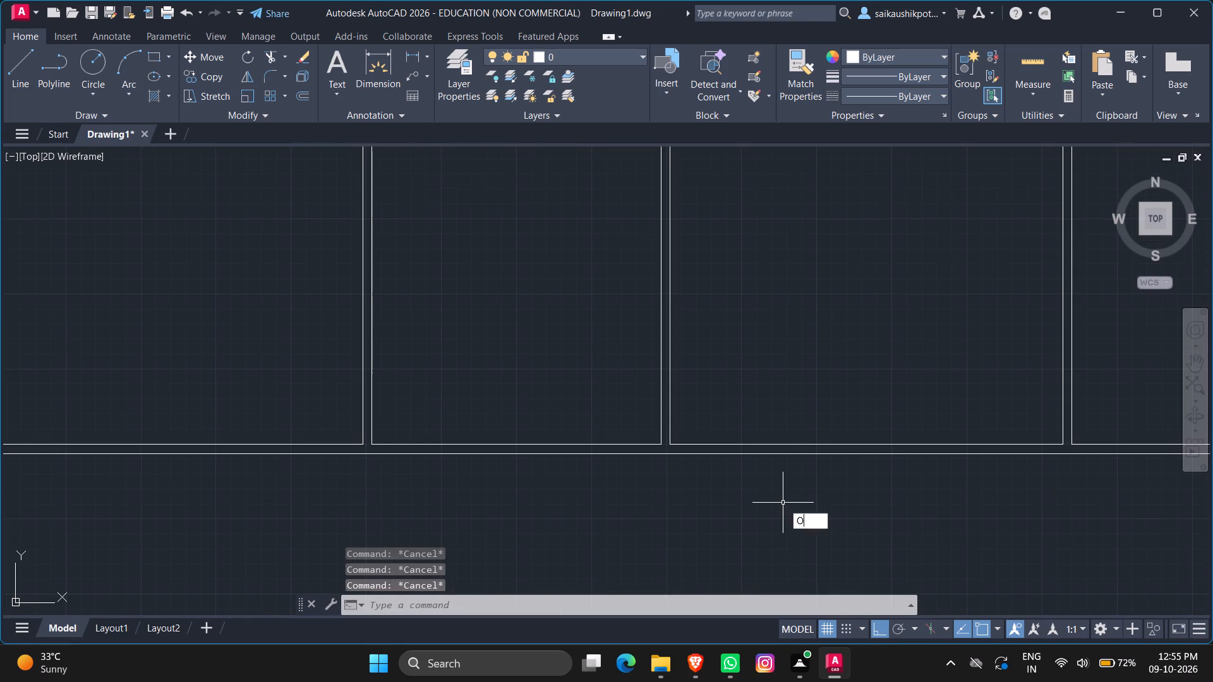
pyautogui.write("2'")
pyautogui.press('Return')
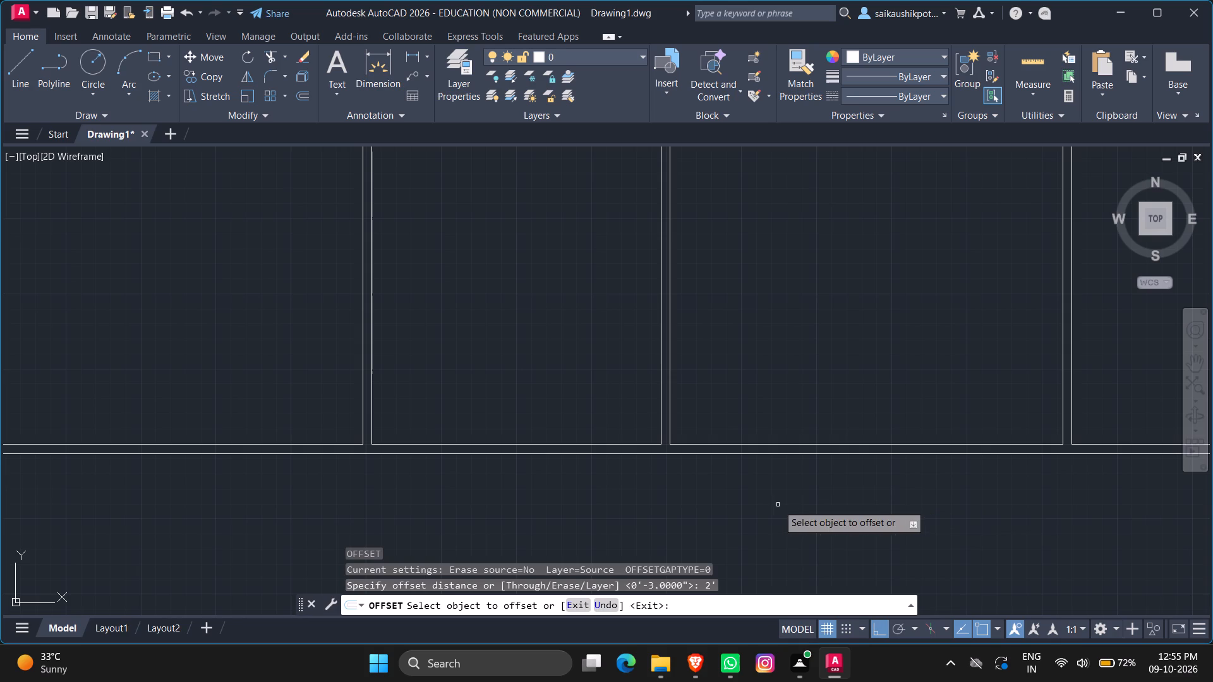
pyautogui.click(810, 443)
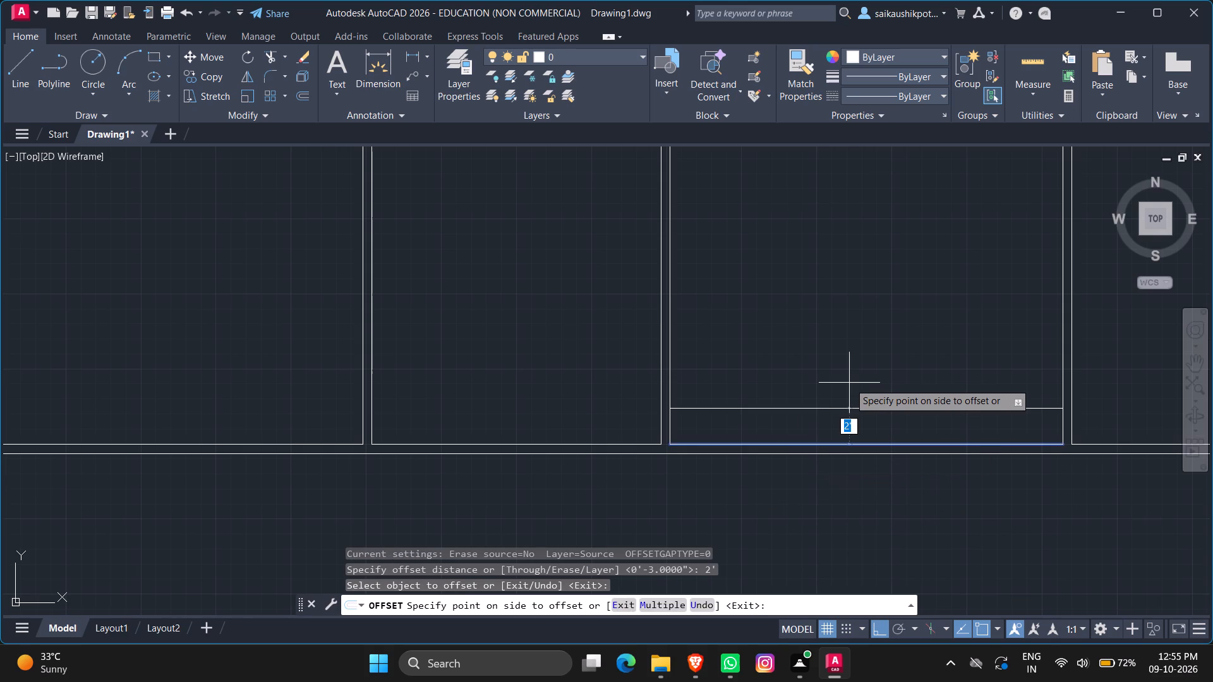
pyautogui.write("4'")
pyautogui.press('Return')
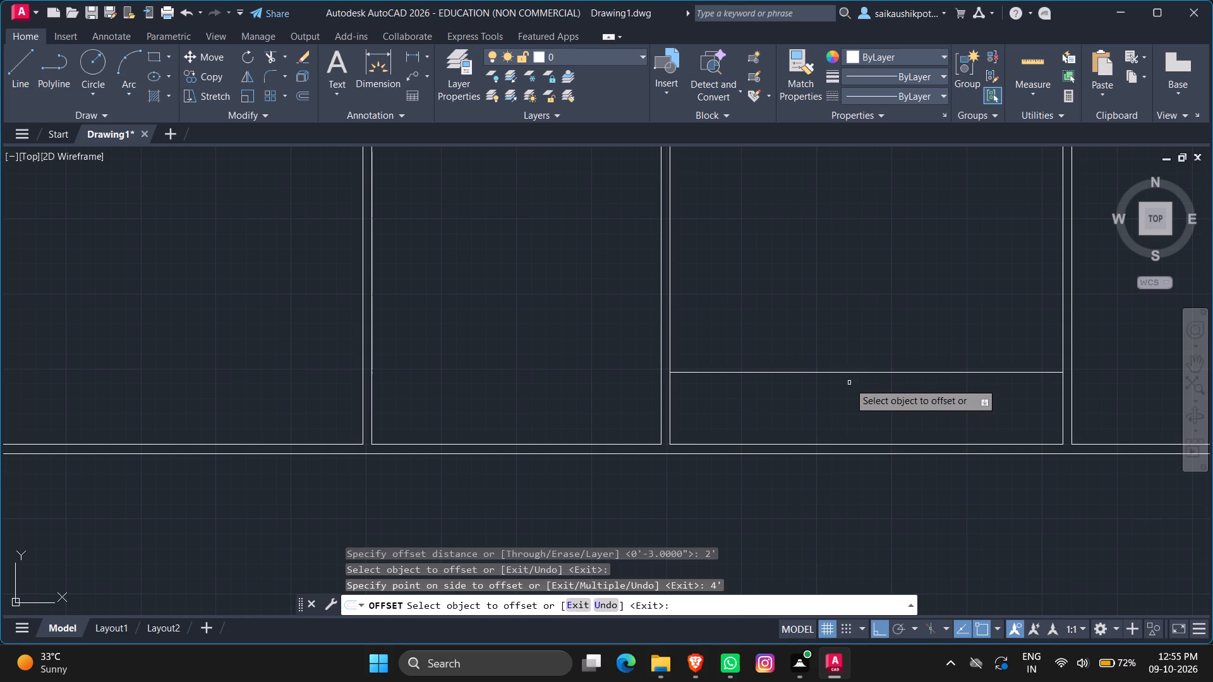
pyautogui.press('Escape')
pyautogui.press('Escape')
pyautogui.press('Escape')
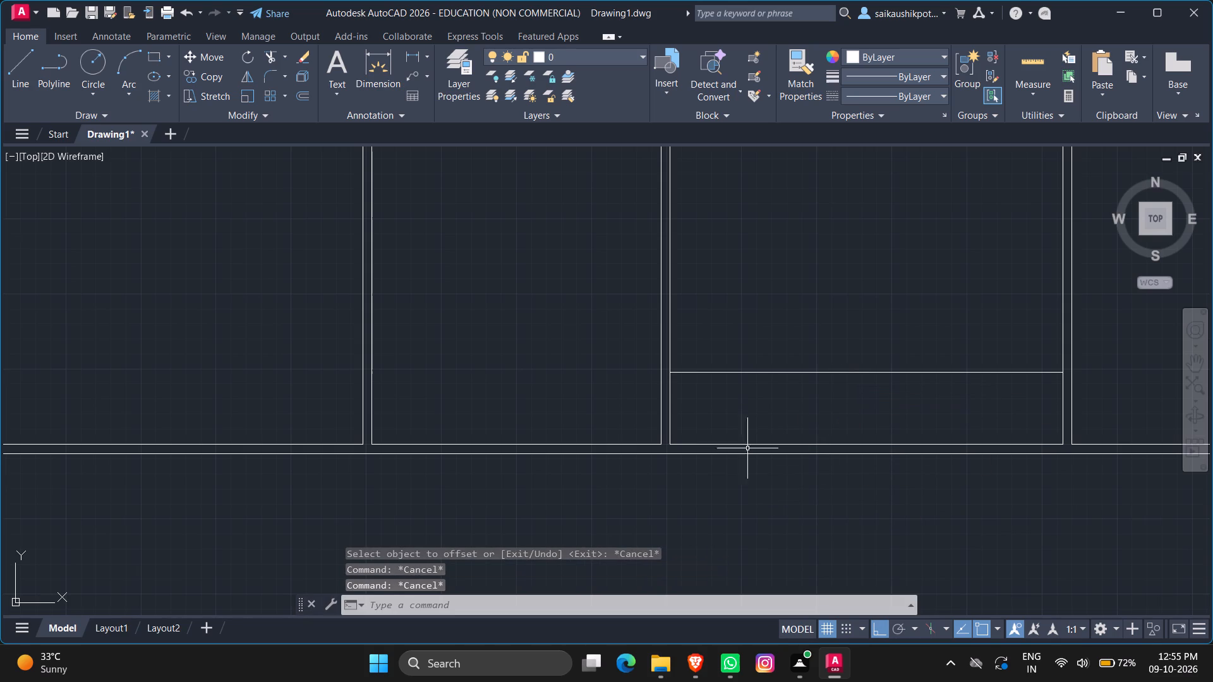
# Draw a vertical line from the middle compartment's lower-left inner corner down to the outer wall line.
pyautogui.press('l')
pyautogui.press('Return')
pyautogui.scroll(3, 644, 439)
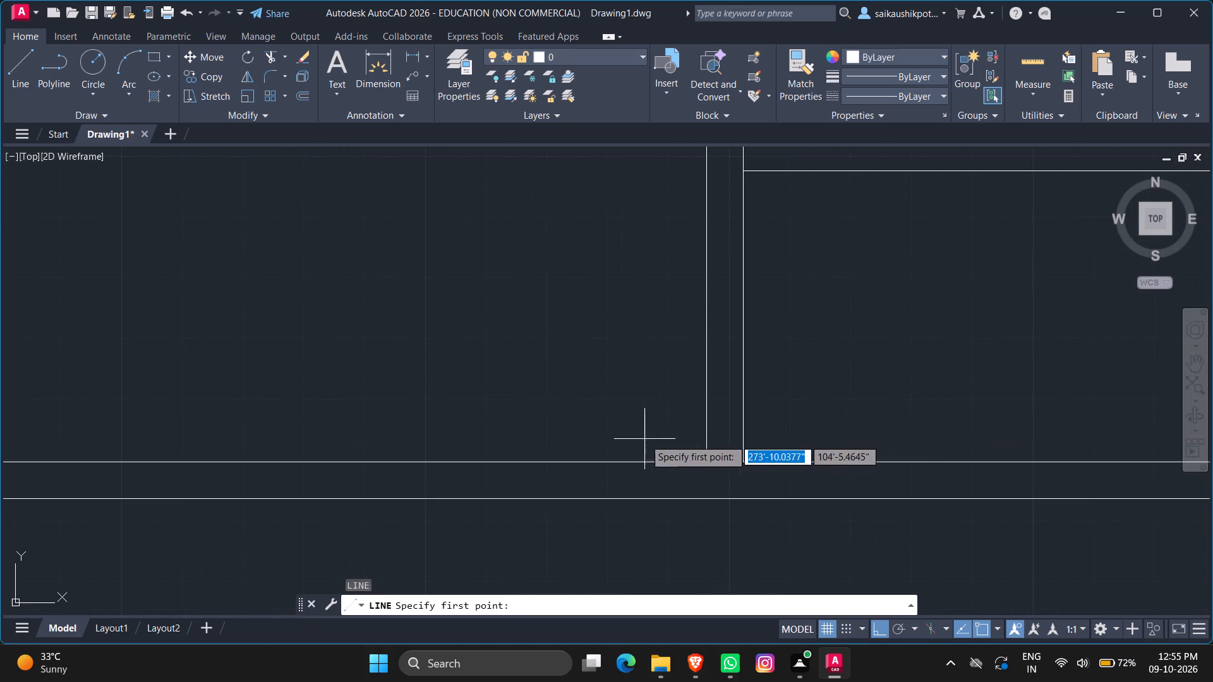
pyautogui.click(740, 460)
pyautogui.click(740, 500)
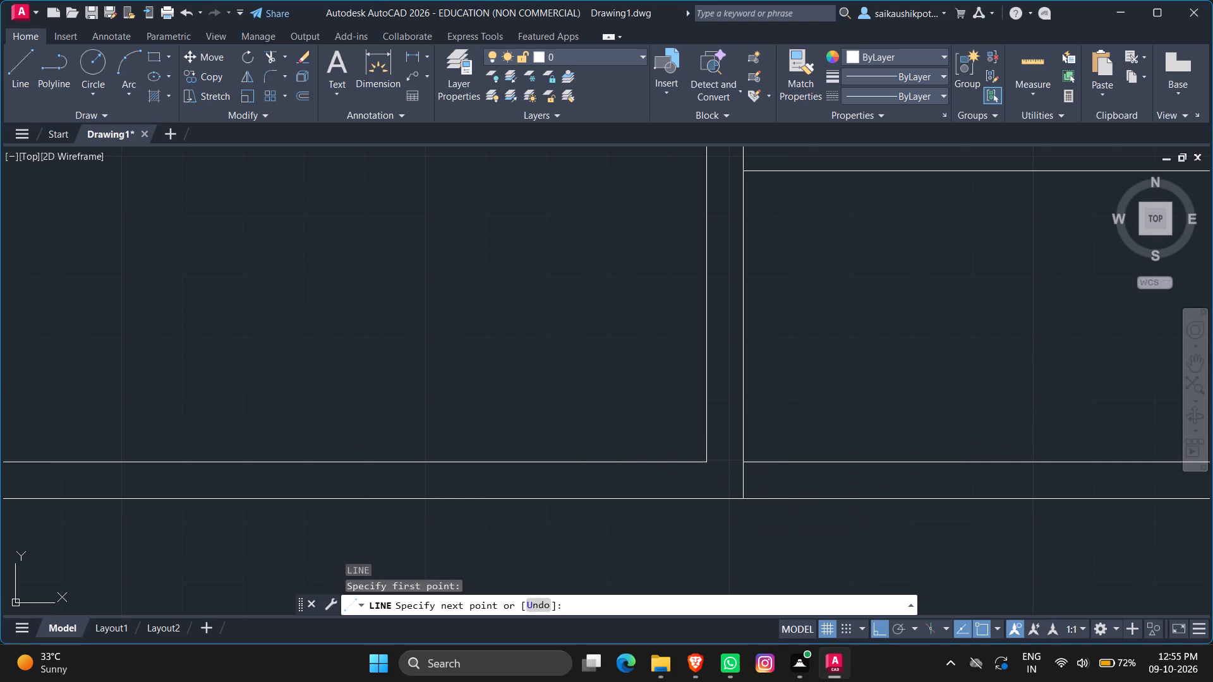
pyautogui.press('Escape')
pyautogui.write('TR')
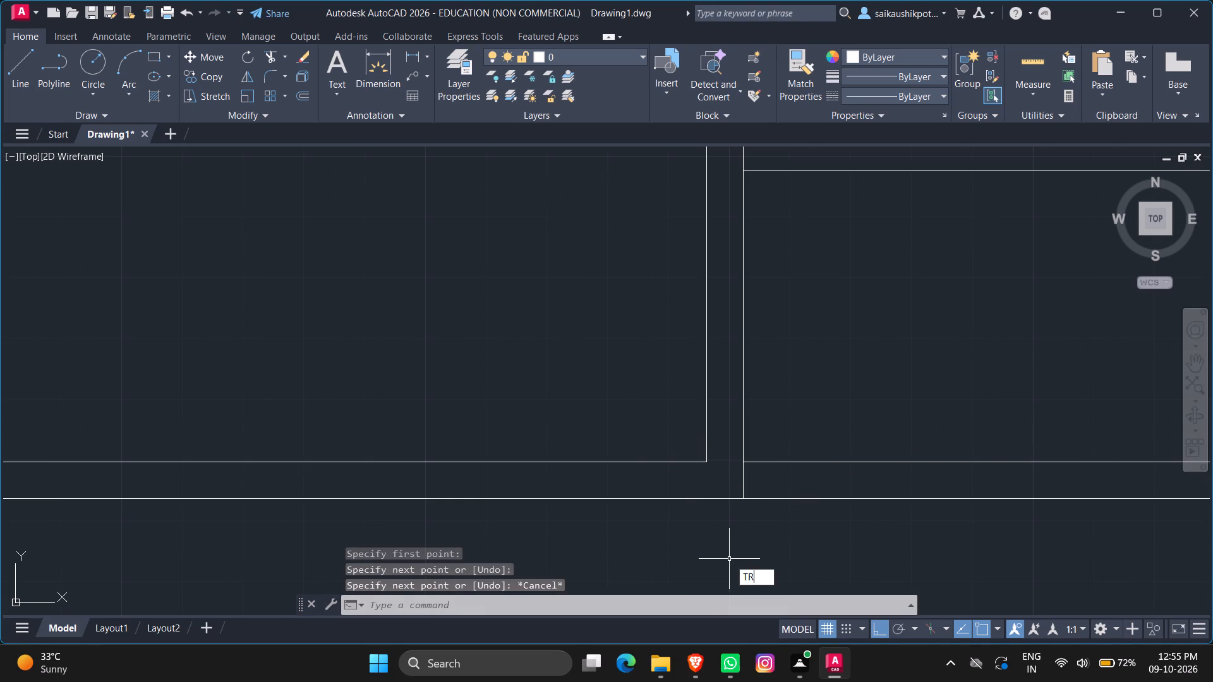
pyautogui.press('Escape')
pyautogui.press('Escape')
# Draw a vertical line from the middle compartment's lower-right inner corner down to the outer wall line.
pyautogui.scroll(-5, 641, 456)
pyautogui.scroll(4, 873, 453)
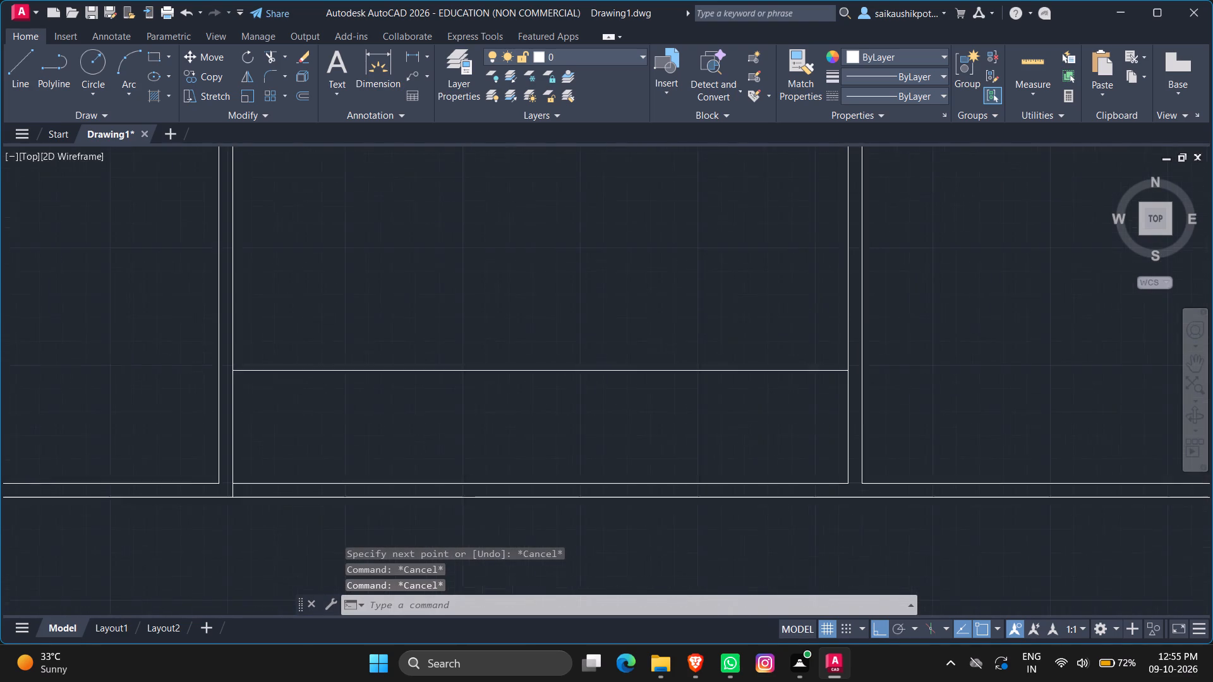
pyautogui.press('l')
pyautogui.press('Return')
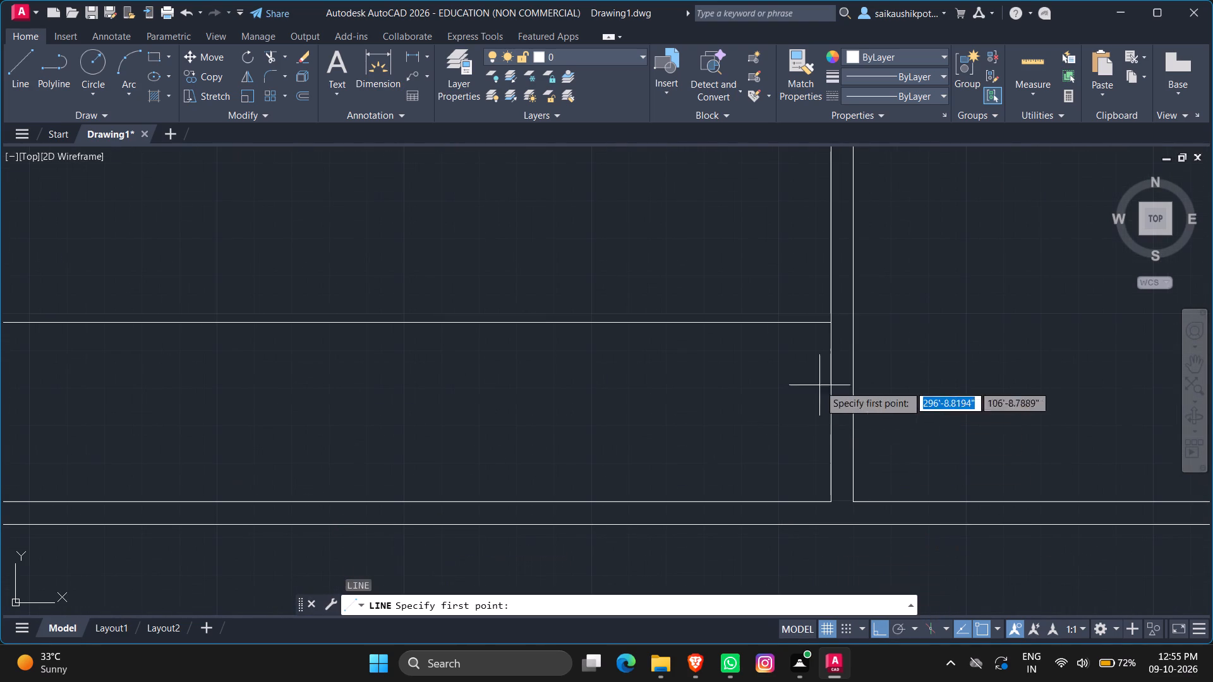
pyautogui.scroll(-1, 828, 420)
pyautogui.scroll(2, 831, 525)
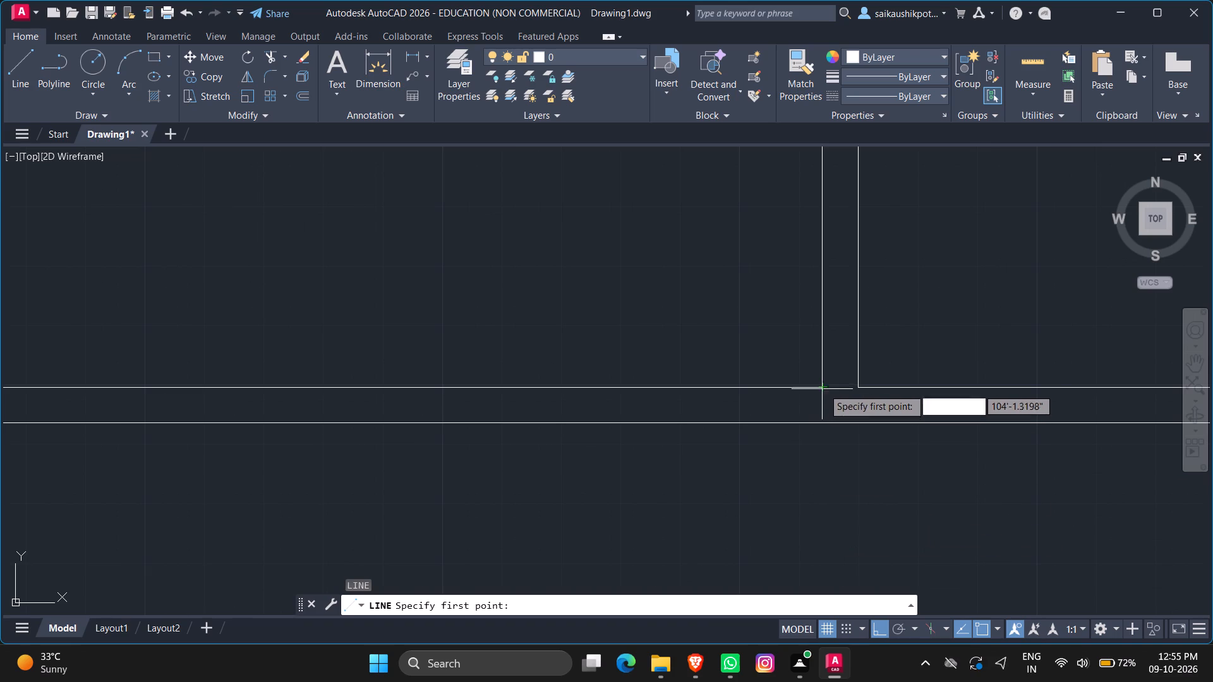
pyautogui.click(824, 385)
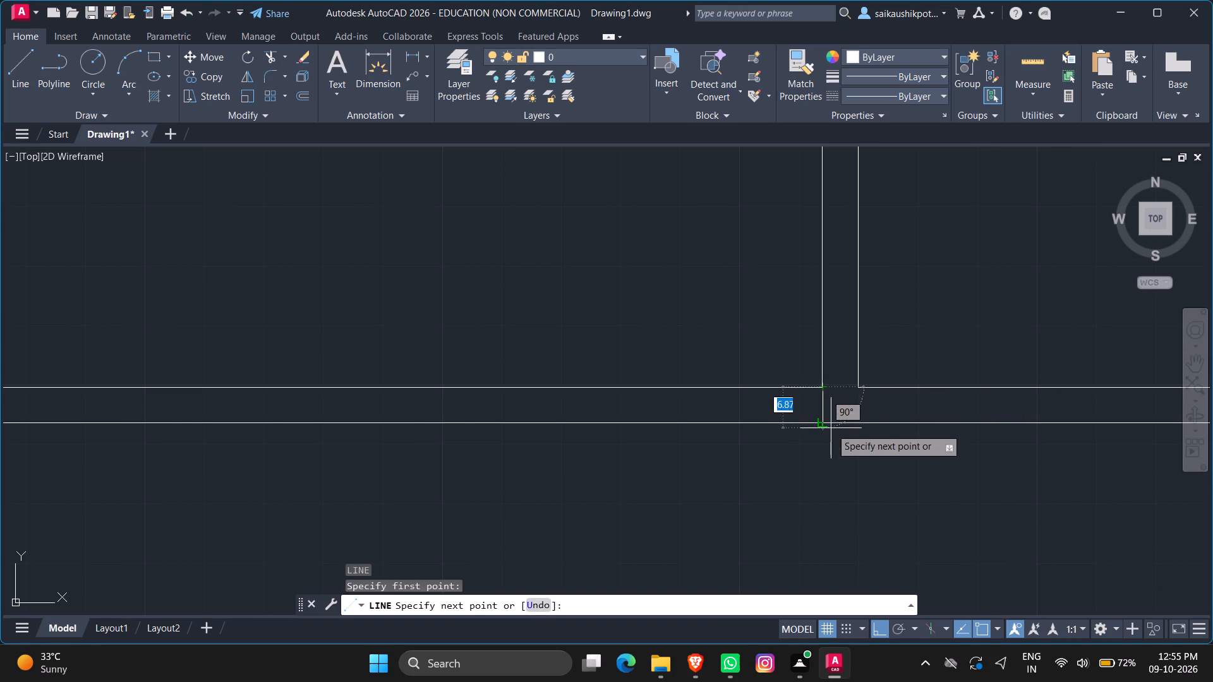
pyautogui.click(824, 420)
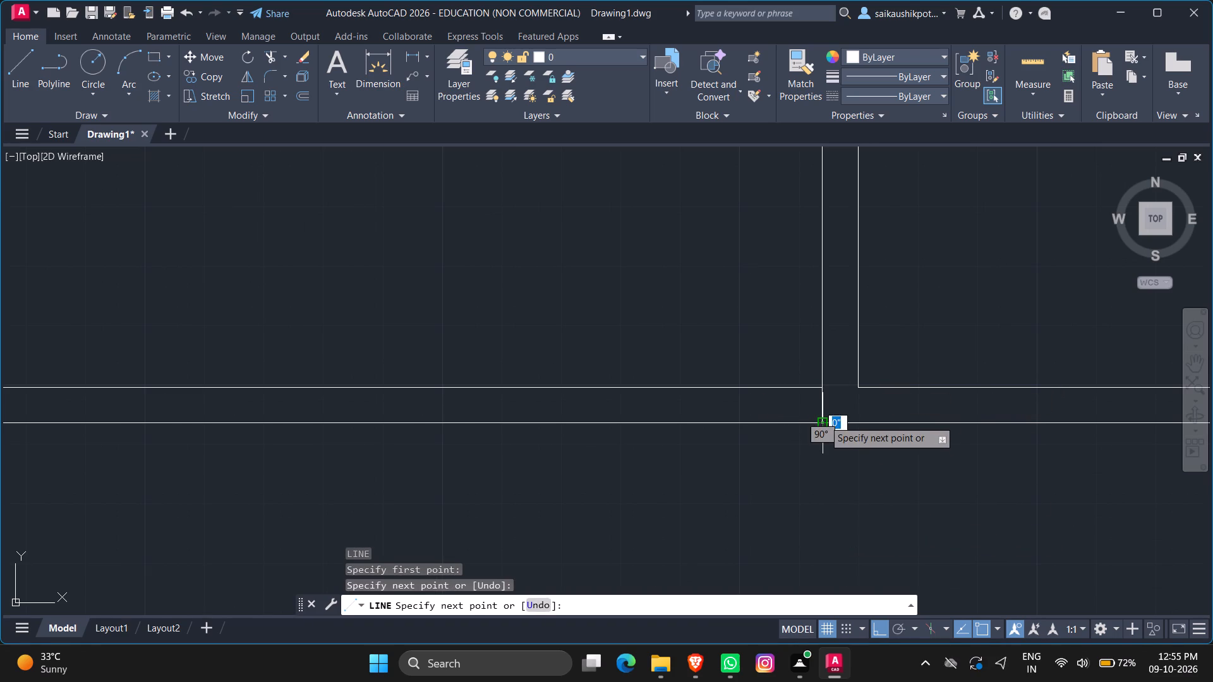
pyautogui.press('Escape')
pyautogui.press('Escape')
# Trim away both bottom wall lines across the middle compartment, between the two short vertical lines.
pyautogui.scroll(-2, 840, 458)
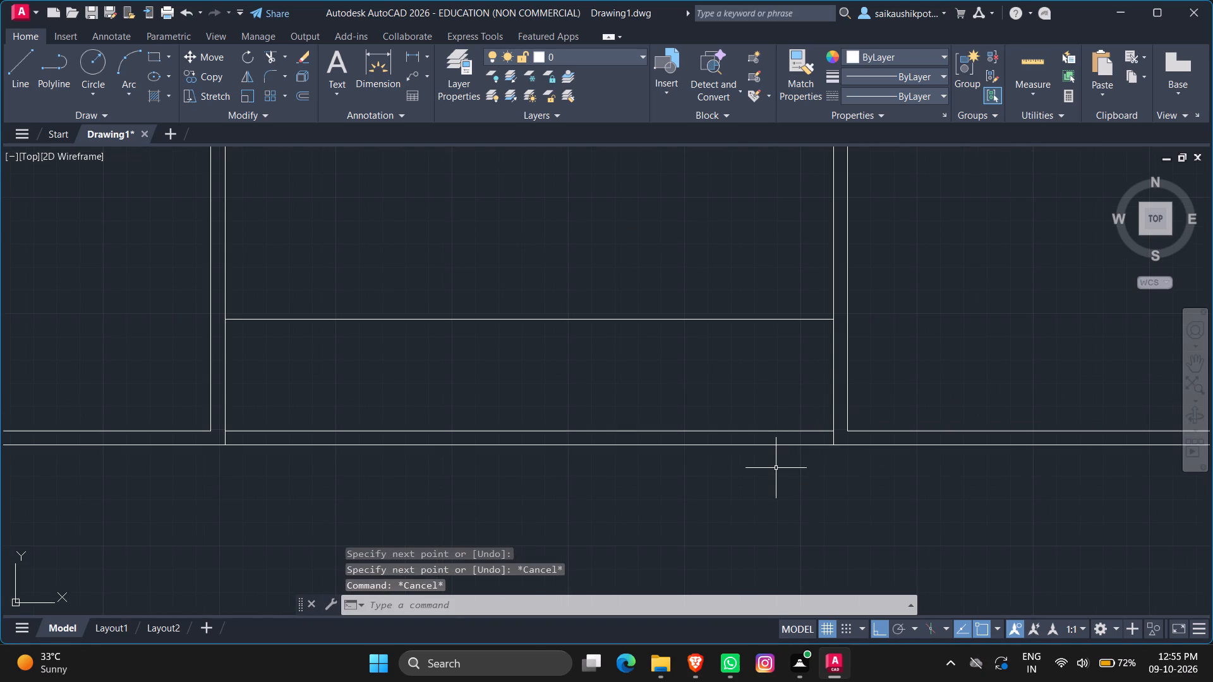
pyautogui.write('TR')
pyautogui.press('Return')
pyautogui.press('Return')
pyautogui.click(770, 480)
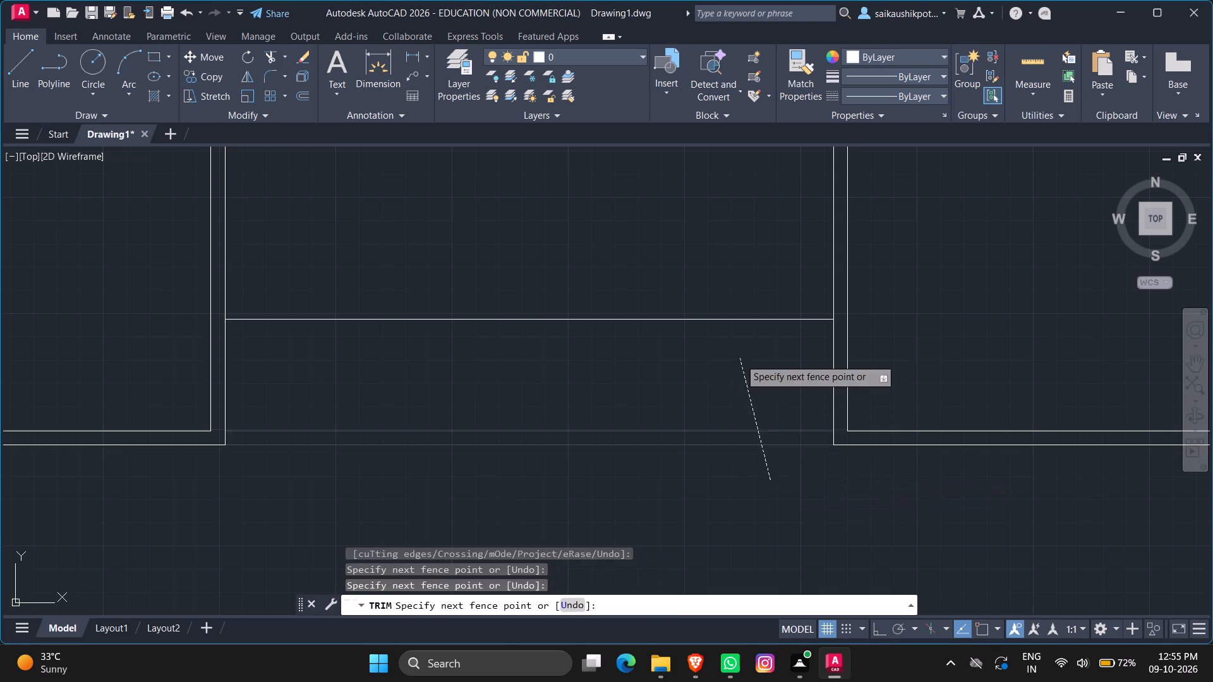
pyautogui.click(740, 359)
pyautogui.scroll(-2, 719, 430)
pyautogui.press('Escape')
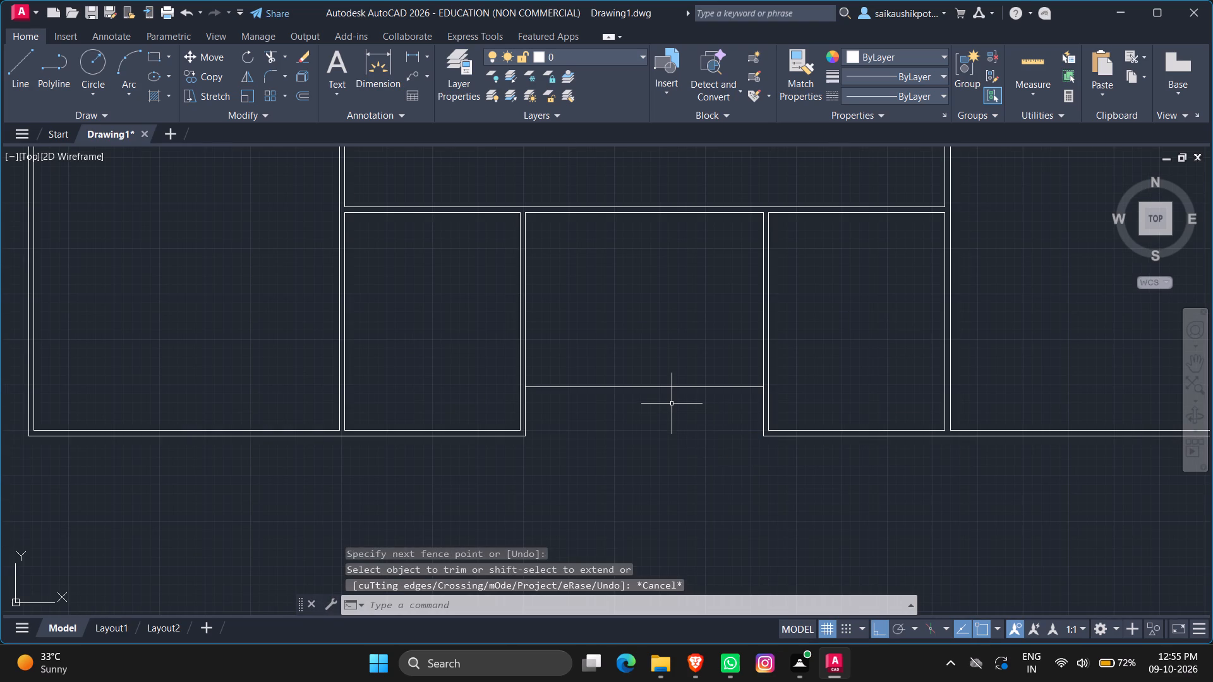
# Offset the middle compartment's recessed bottom line 6" upward to form the wall thickness.
pyautogui.press('o')
pyautogui.press('Return')
pyautogui.press('6')
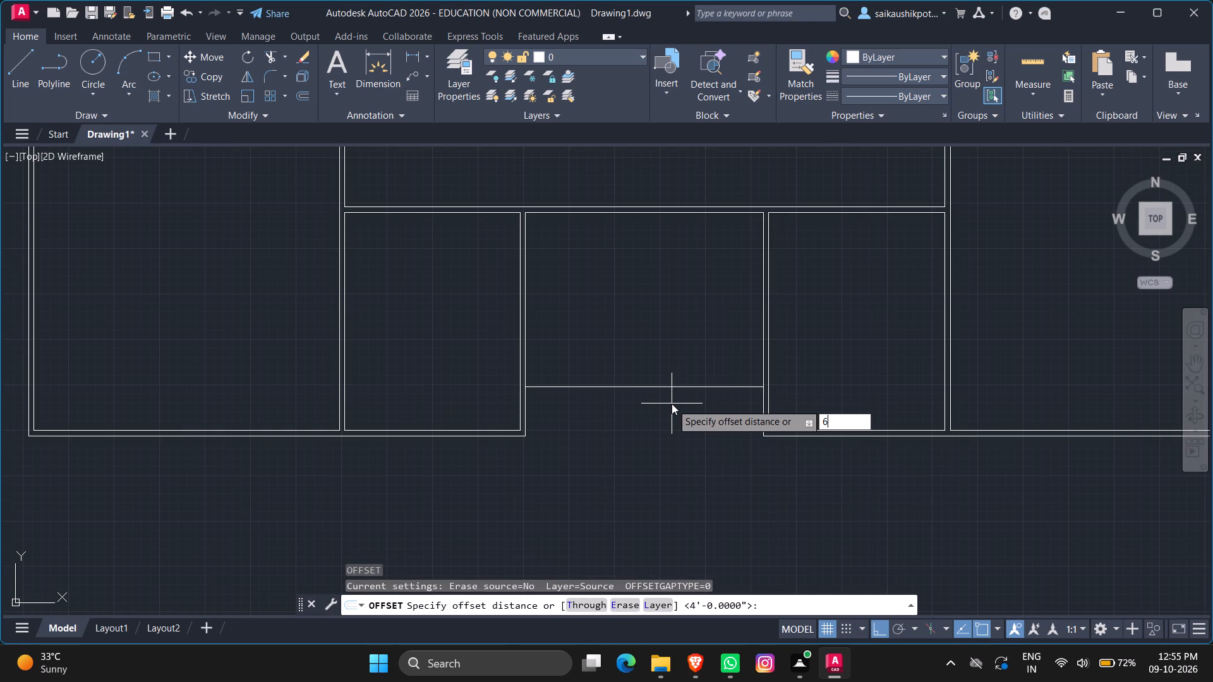
pyautogui.hotkey('shift', '"')
pyautogui.press('Return')
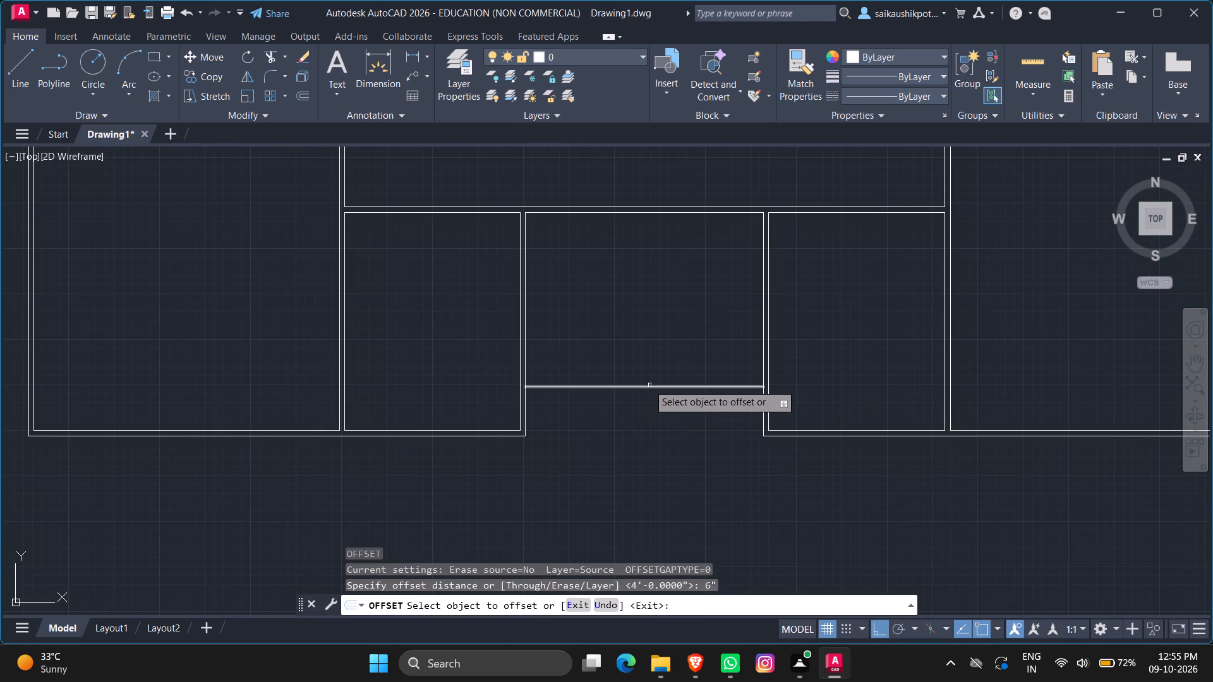
pyautogui.click(651, 386)
pyautogui.click(673, 349)
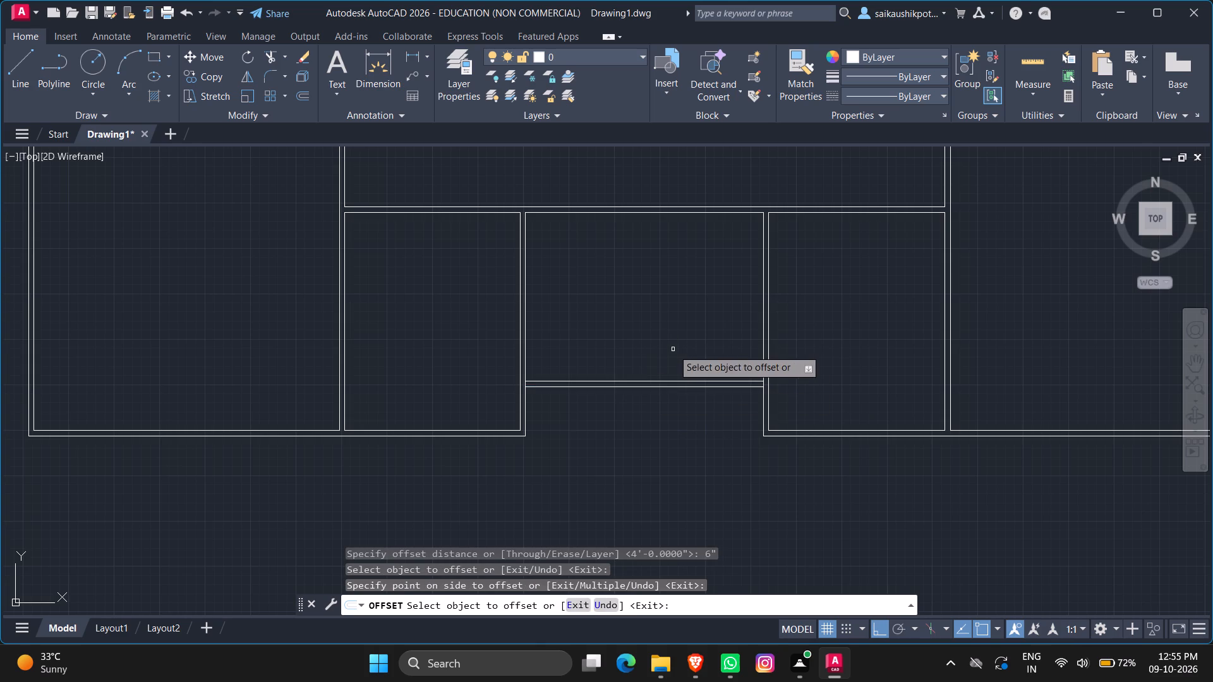
pyautogui.press('Escape')
pyautogui.press('Escape')
pyautogui.press('Escape')
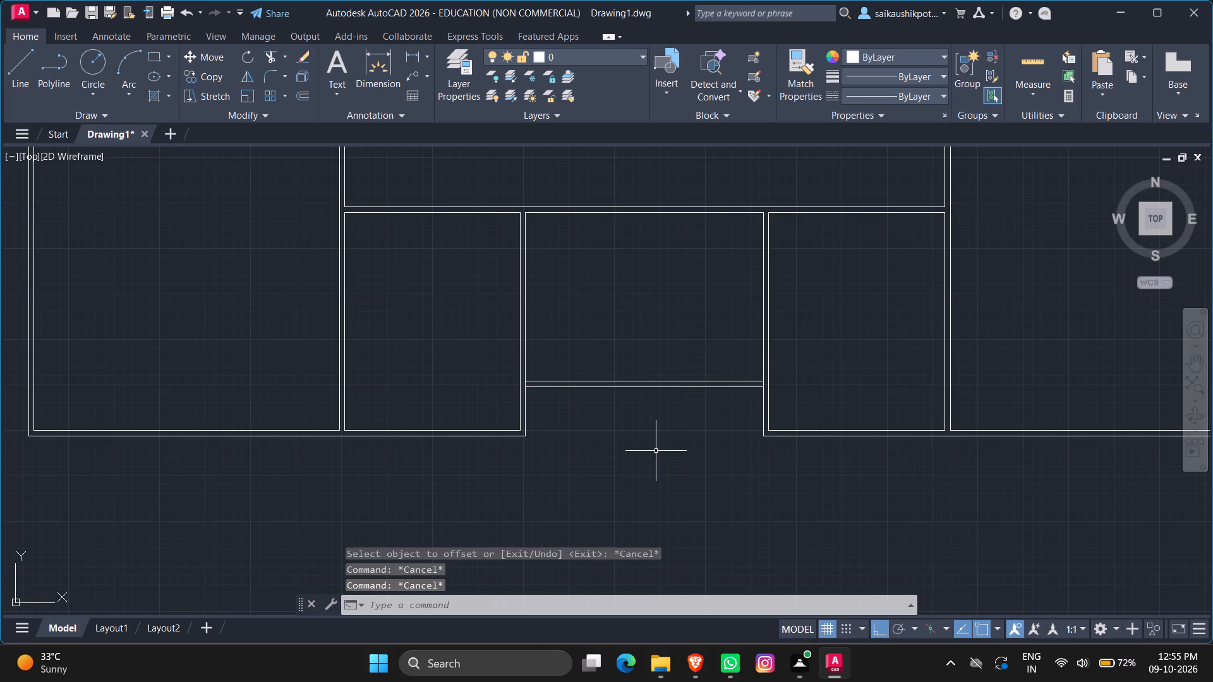
# Trim the divider wall faces between the recessed wall's two lines at both its left and right ends.
pyautogui.write('TR')
pyautogui.press('Return')
pyautogui.press('Return')
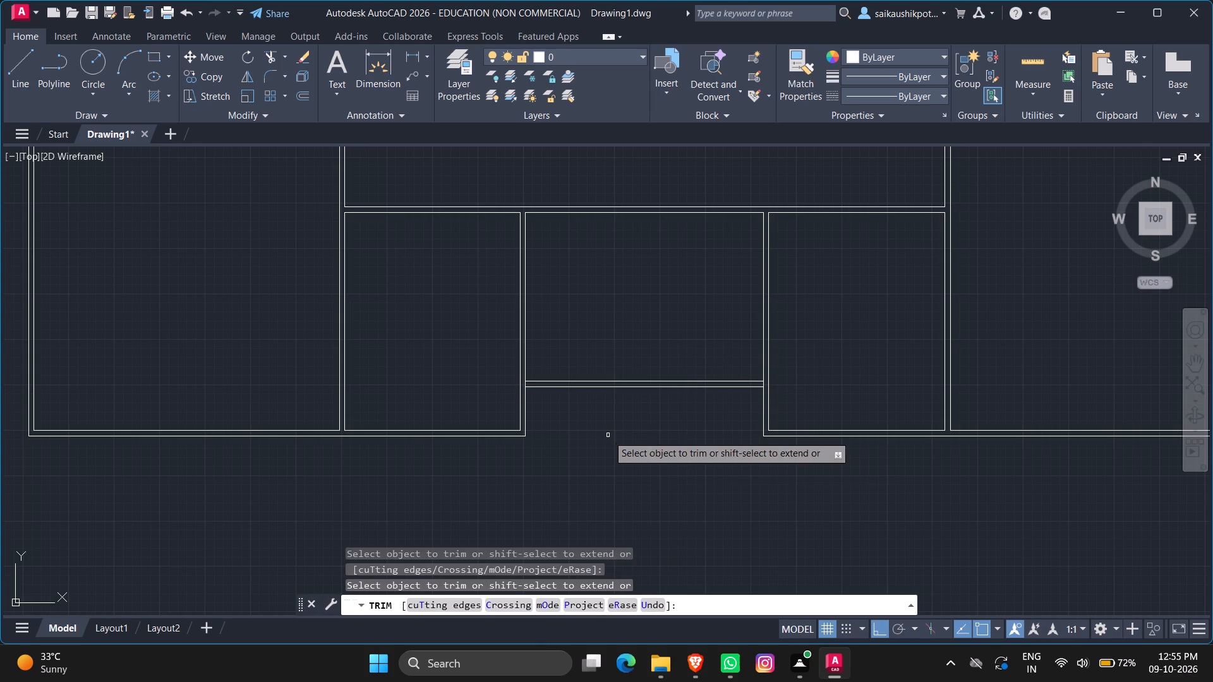
pyautogui.scroll(1, 507, 392)
pyautogui.scroll(3, 565, 350)
pyautogui.scroll(-3, 503, 421)
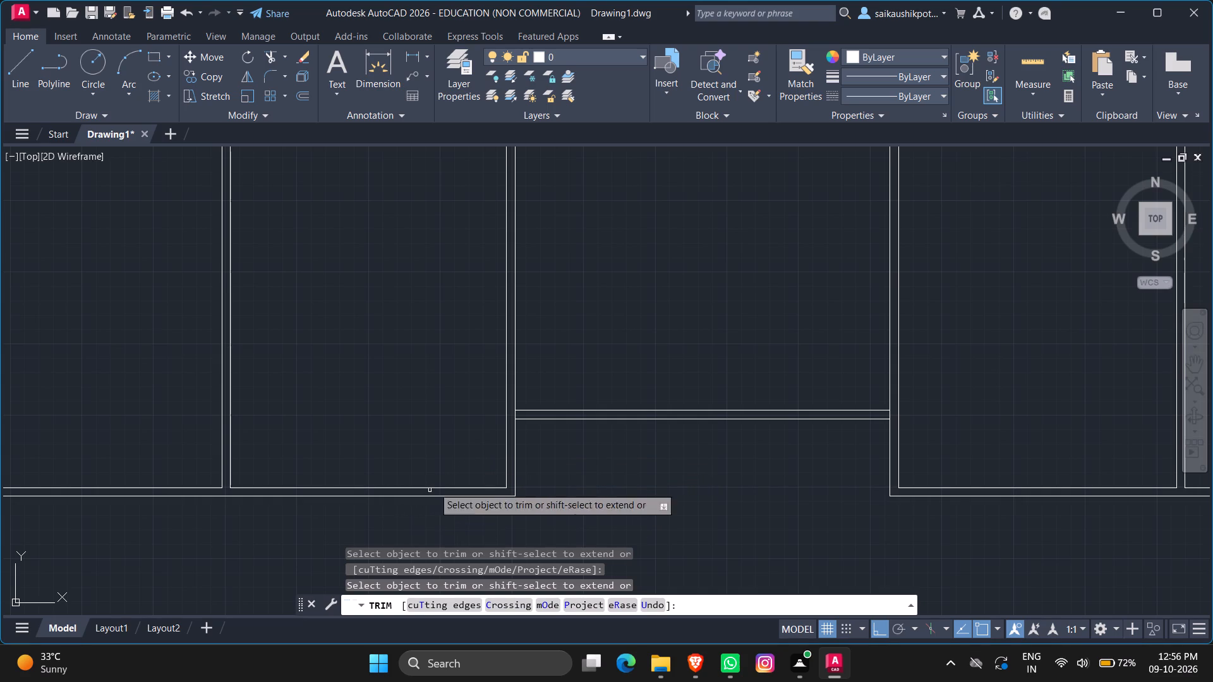
pyautogui.scroll(2, 510, 428)
pyautogui.click(516, 398)
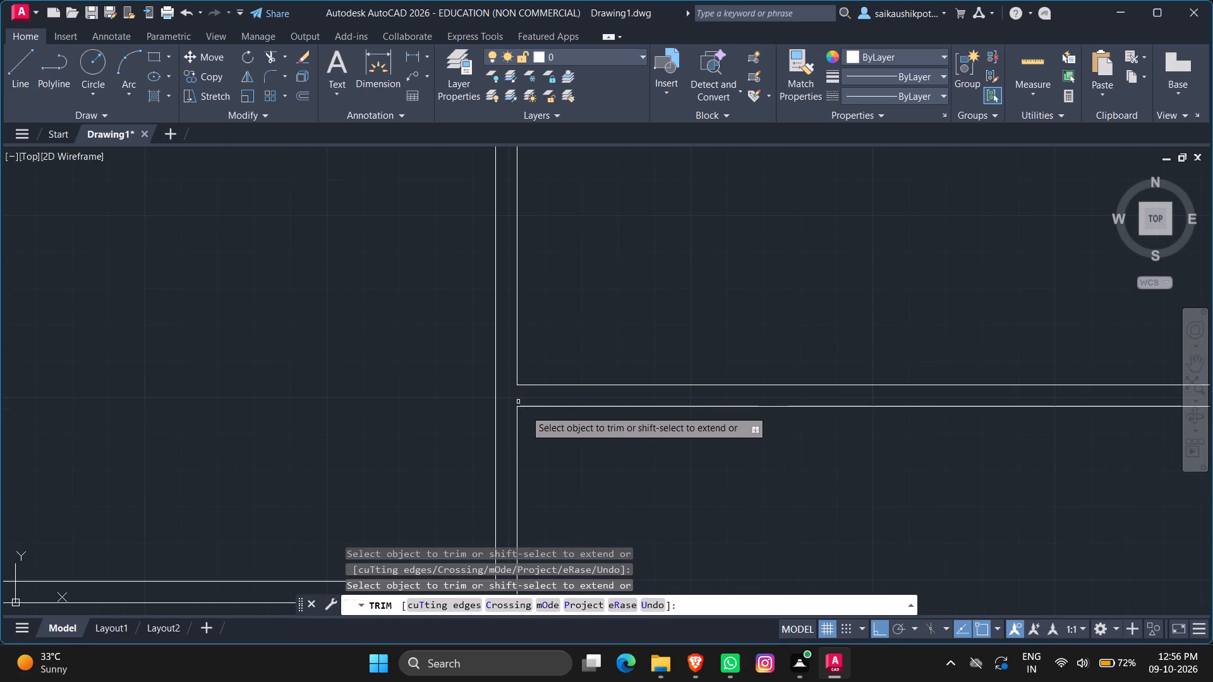
pyautogui.scroll(-4, 539, 441)
pyautogui.scroll(7, 689, 464)
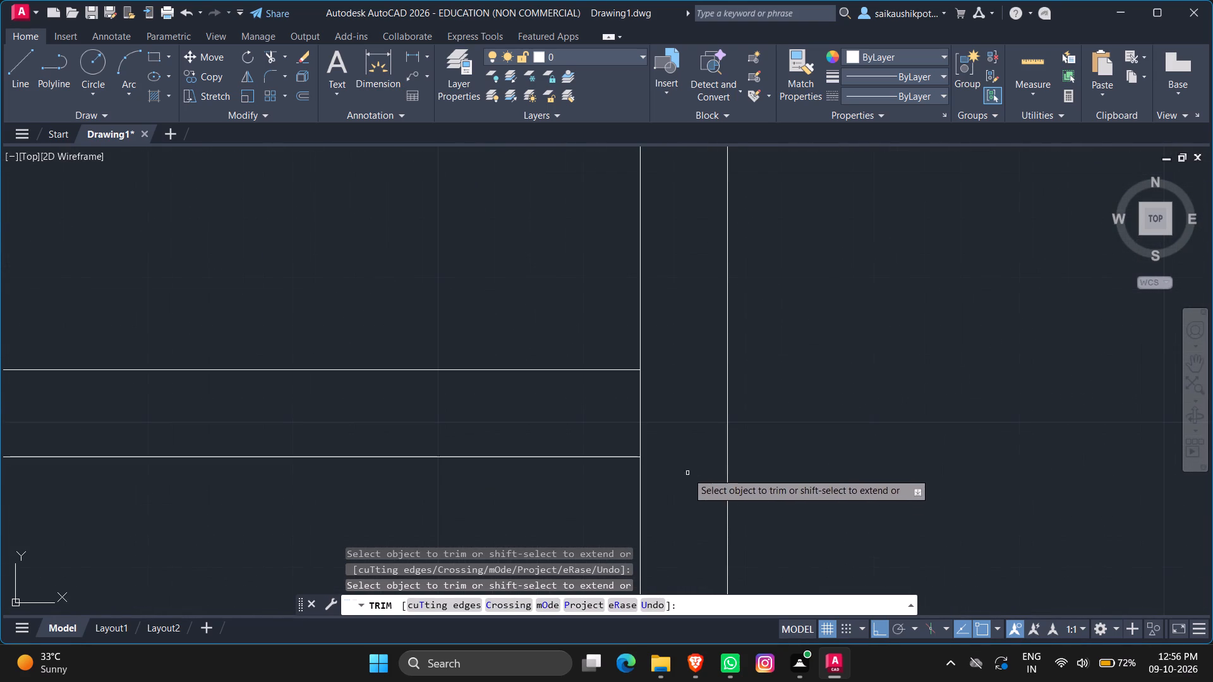
pyautogui.click(642, 418)
pyautogui.scroll(-1, 684, 449)
pyautogui.press('Escape')
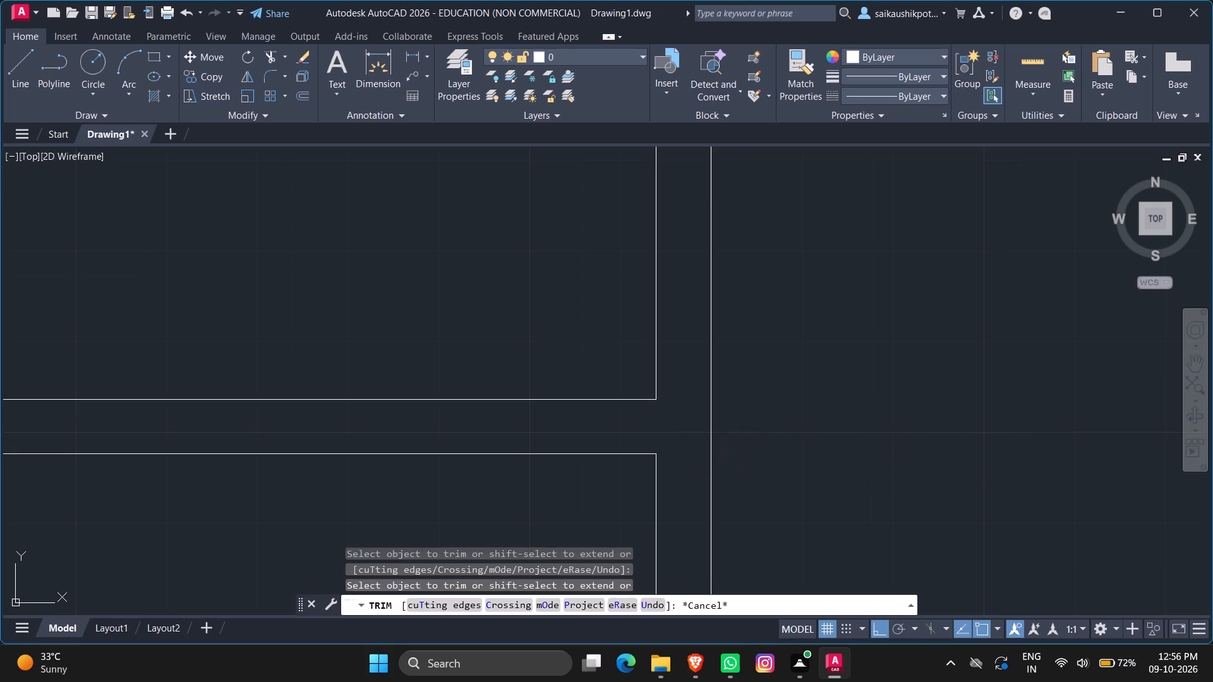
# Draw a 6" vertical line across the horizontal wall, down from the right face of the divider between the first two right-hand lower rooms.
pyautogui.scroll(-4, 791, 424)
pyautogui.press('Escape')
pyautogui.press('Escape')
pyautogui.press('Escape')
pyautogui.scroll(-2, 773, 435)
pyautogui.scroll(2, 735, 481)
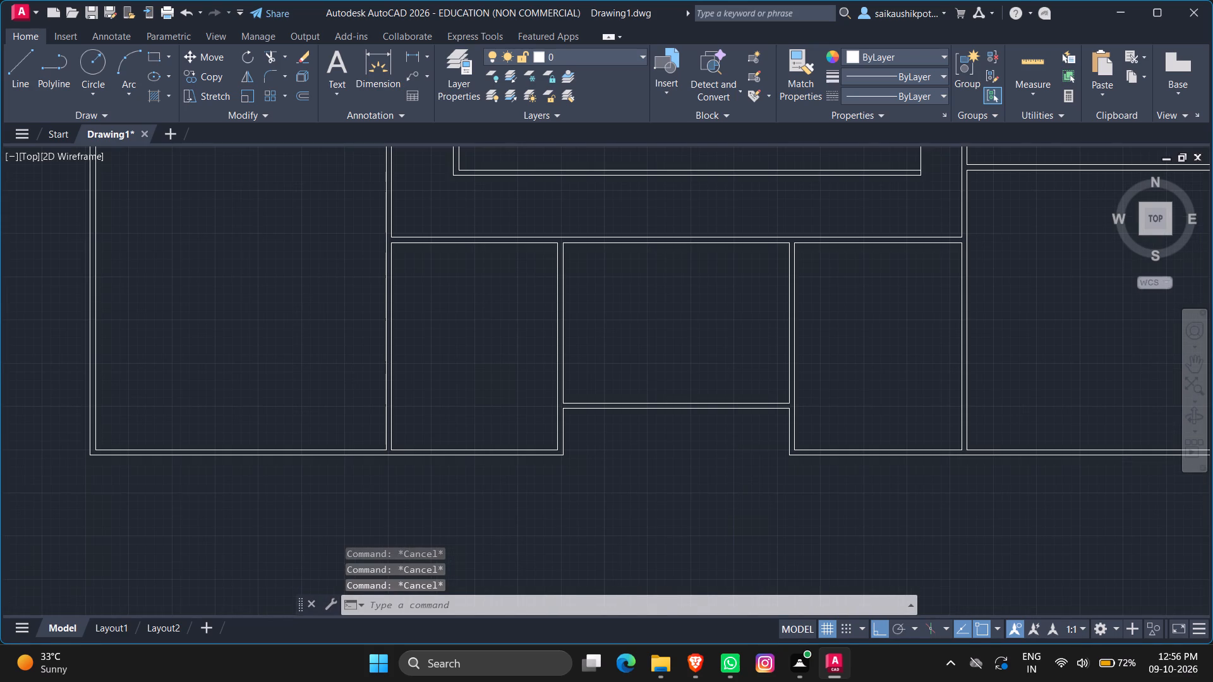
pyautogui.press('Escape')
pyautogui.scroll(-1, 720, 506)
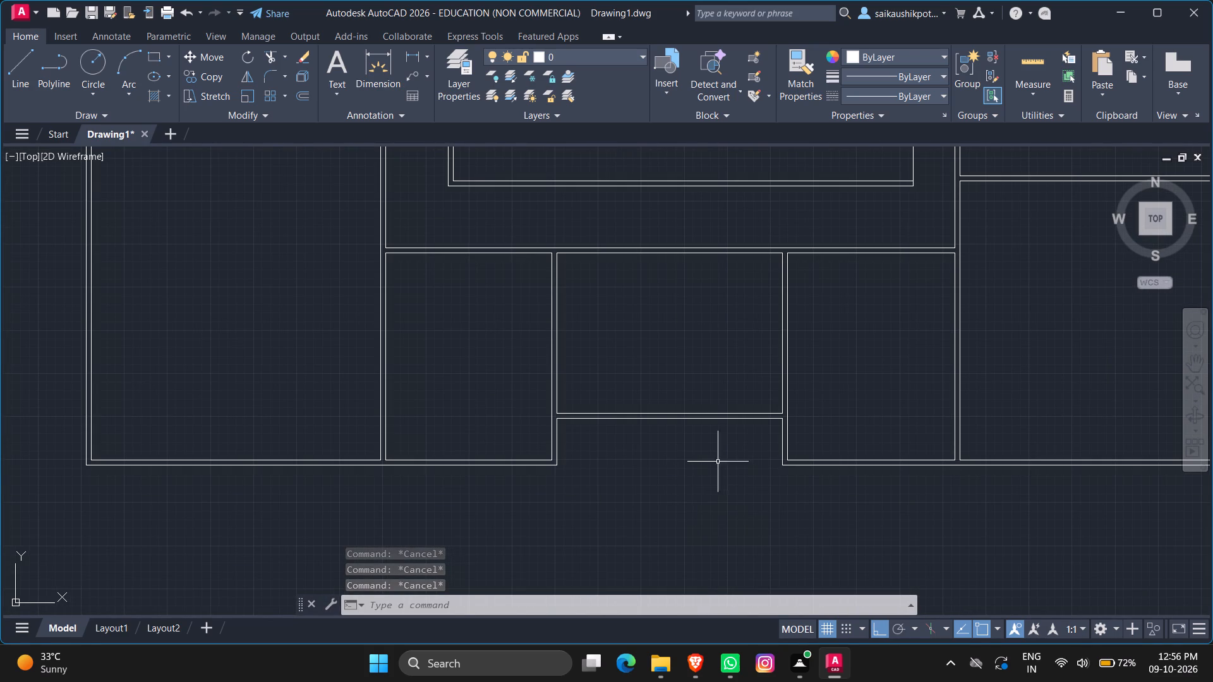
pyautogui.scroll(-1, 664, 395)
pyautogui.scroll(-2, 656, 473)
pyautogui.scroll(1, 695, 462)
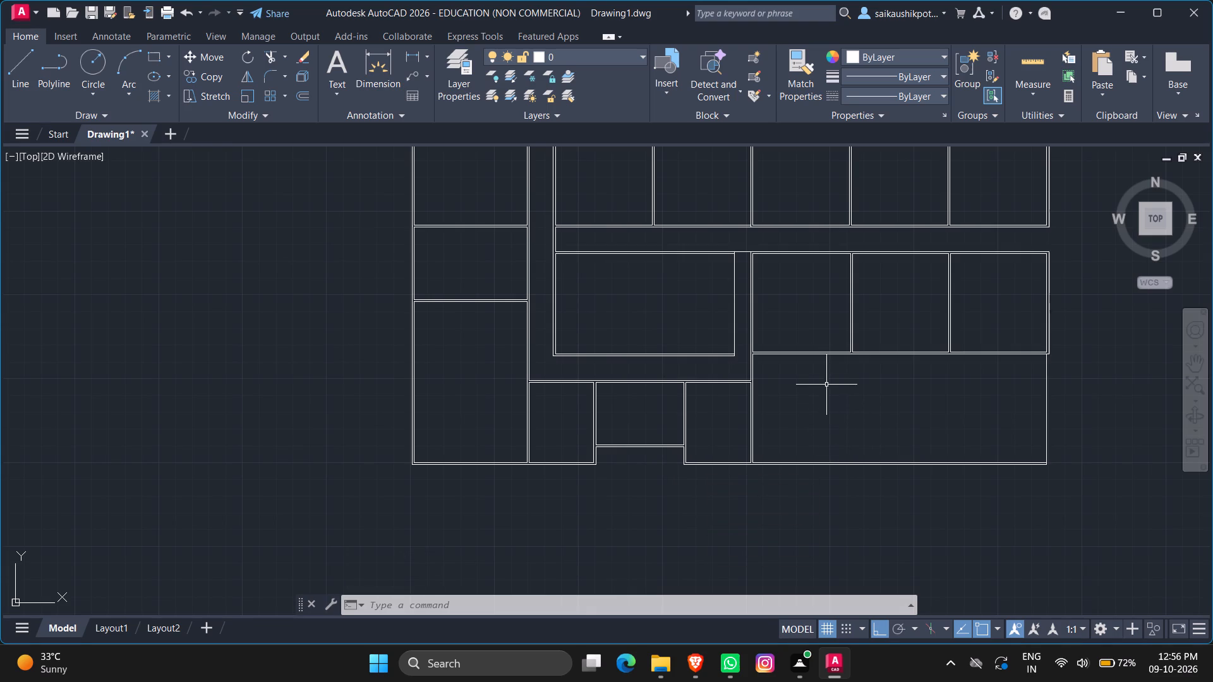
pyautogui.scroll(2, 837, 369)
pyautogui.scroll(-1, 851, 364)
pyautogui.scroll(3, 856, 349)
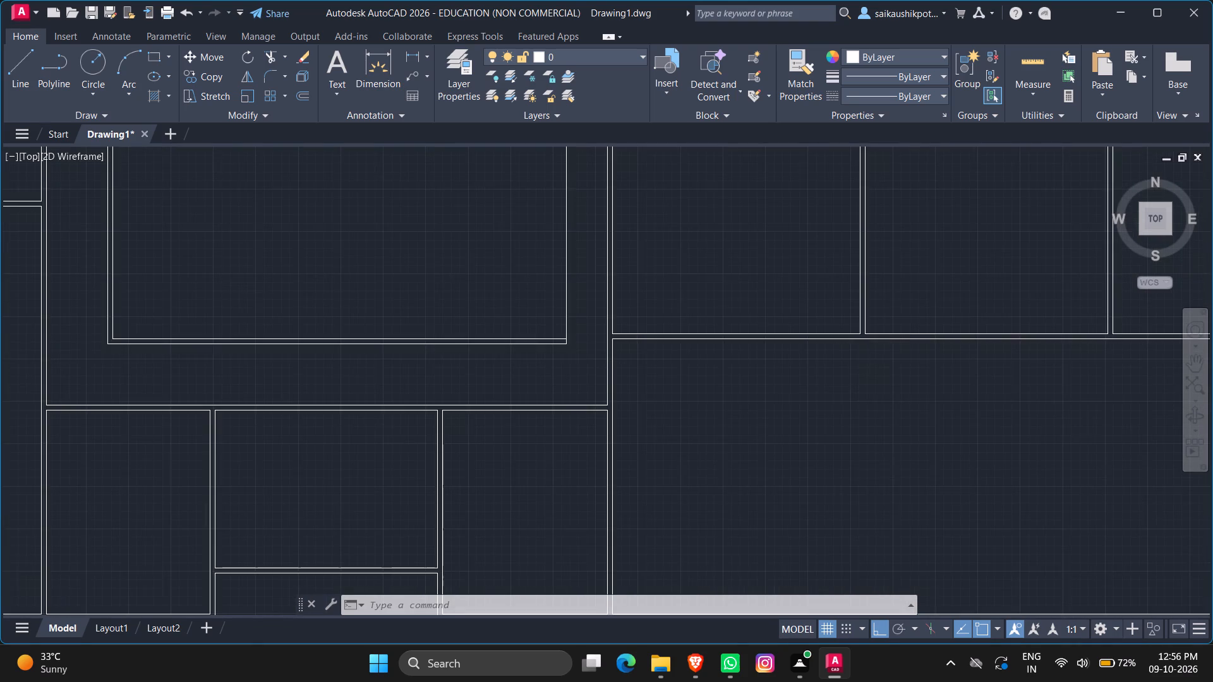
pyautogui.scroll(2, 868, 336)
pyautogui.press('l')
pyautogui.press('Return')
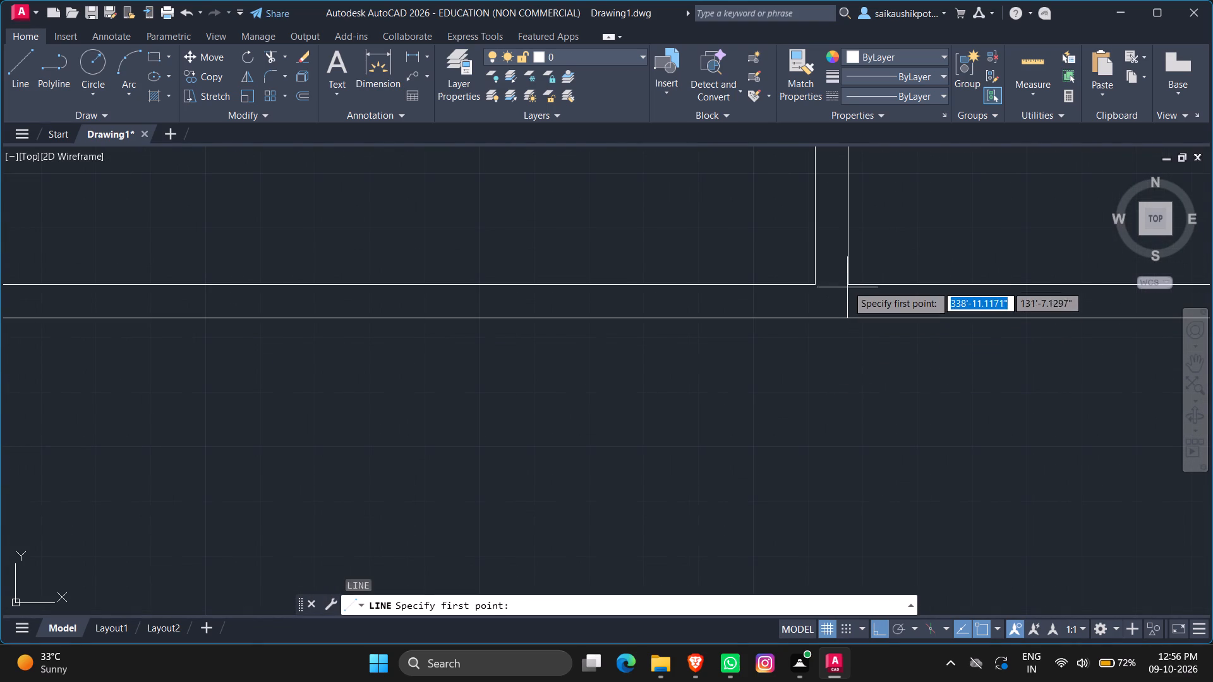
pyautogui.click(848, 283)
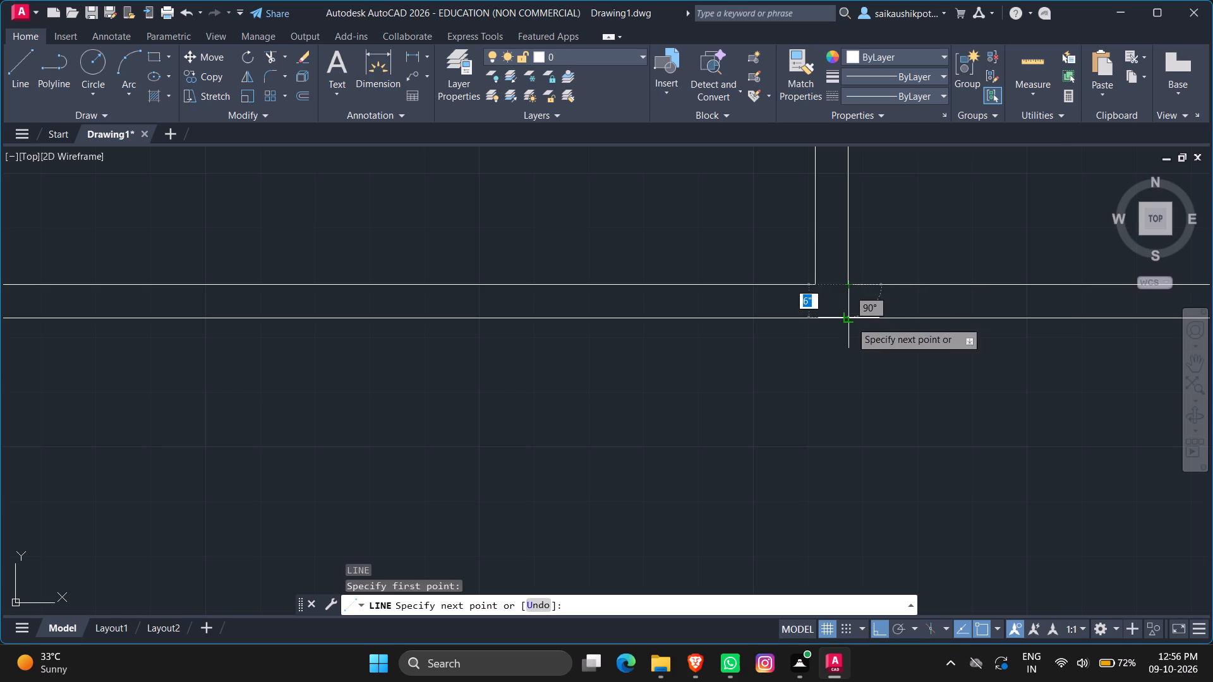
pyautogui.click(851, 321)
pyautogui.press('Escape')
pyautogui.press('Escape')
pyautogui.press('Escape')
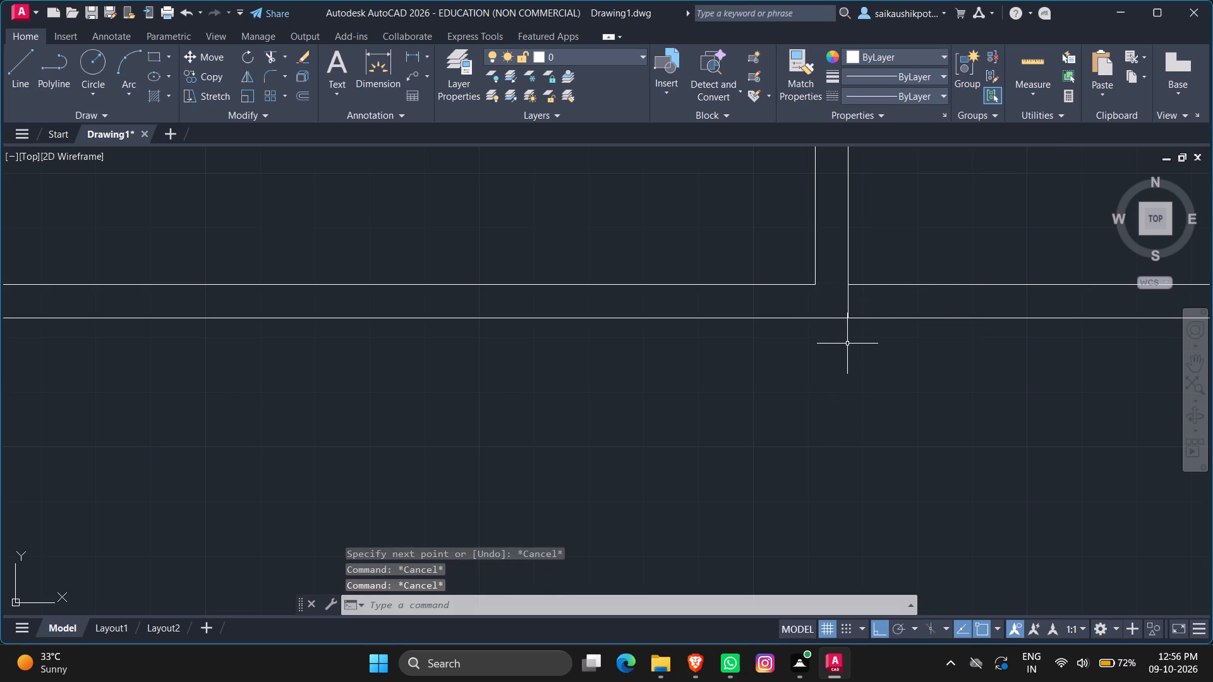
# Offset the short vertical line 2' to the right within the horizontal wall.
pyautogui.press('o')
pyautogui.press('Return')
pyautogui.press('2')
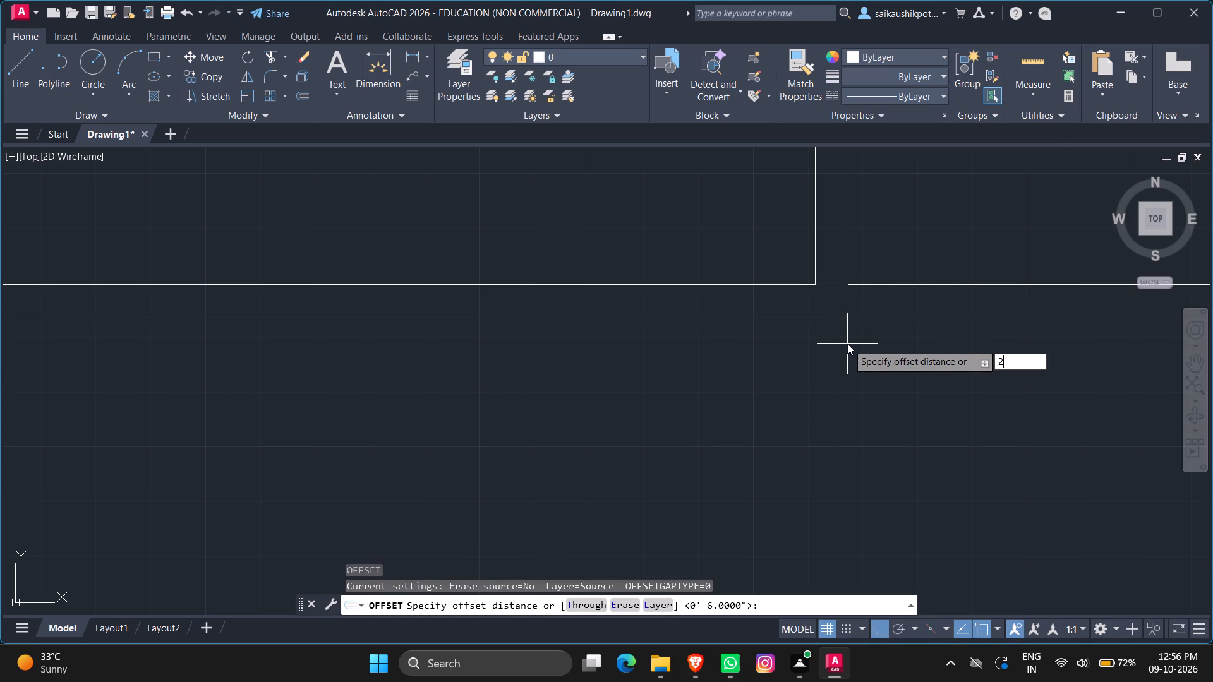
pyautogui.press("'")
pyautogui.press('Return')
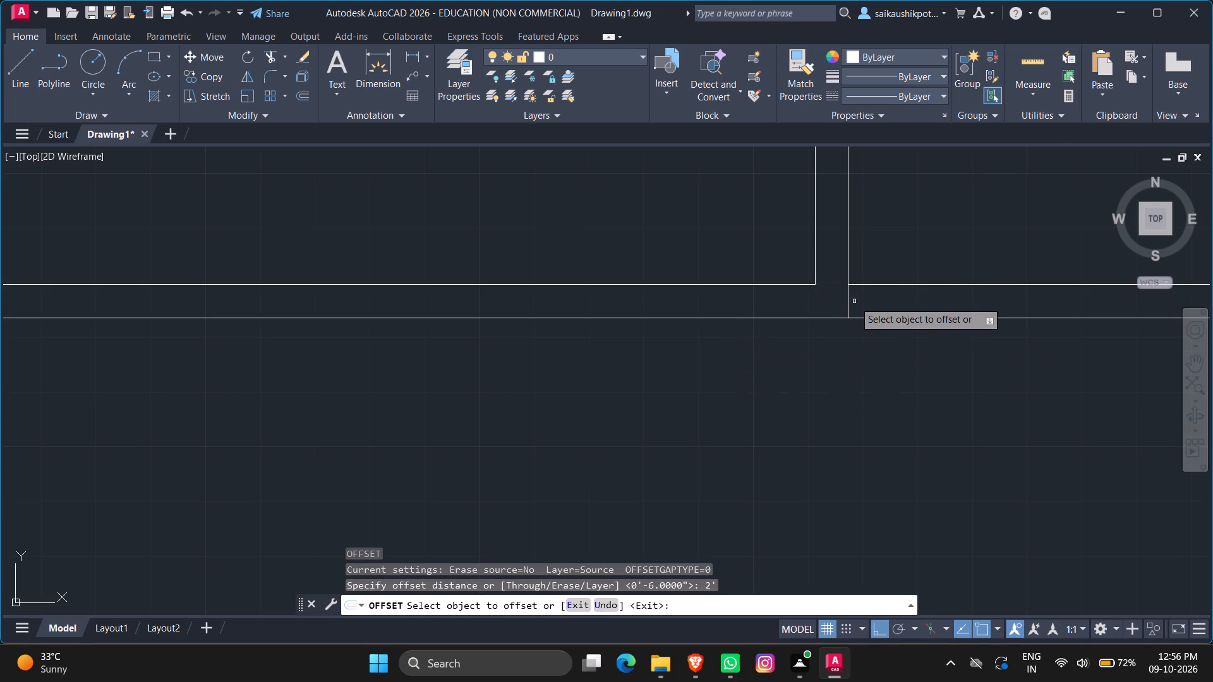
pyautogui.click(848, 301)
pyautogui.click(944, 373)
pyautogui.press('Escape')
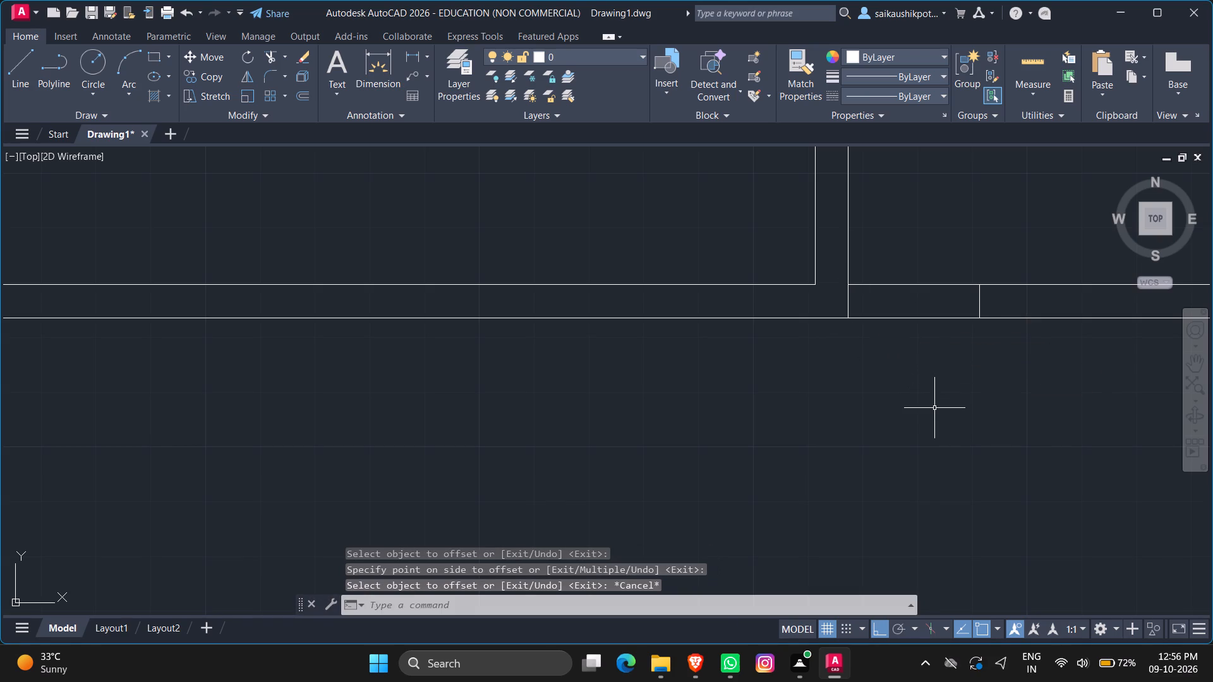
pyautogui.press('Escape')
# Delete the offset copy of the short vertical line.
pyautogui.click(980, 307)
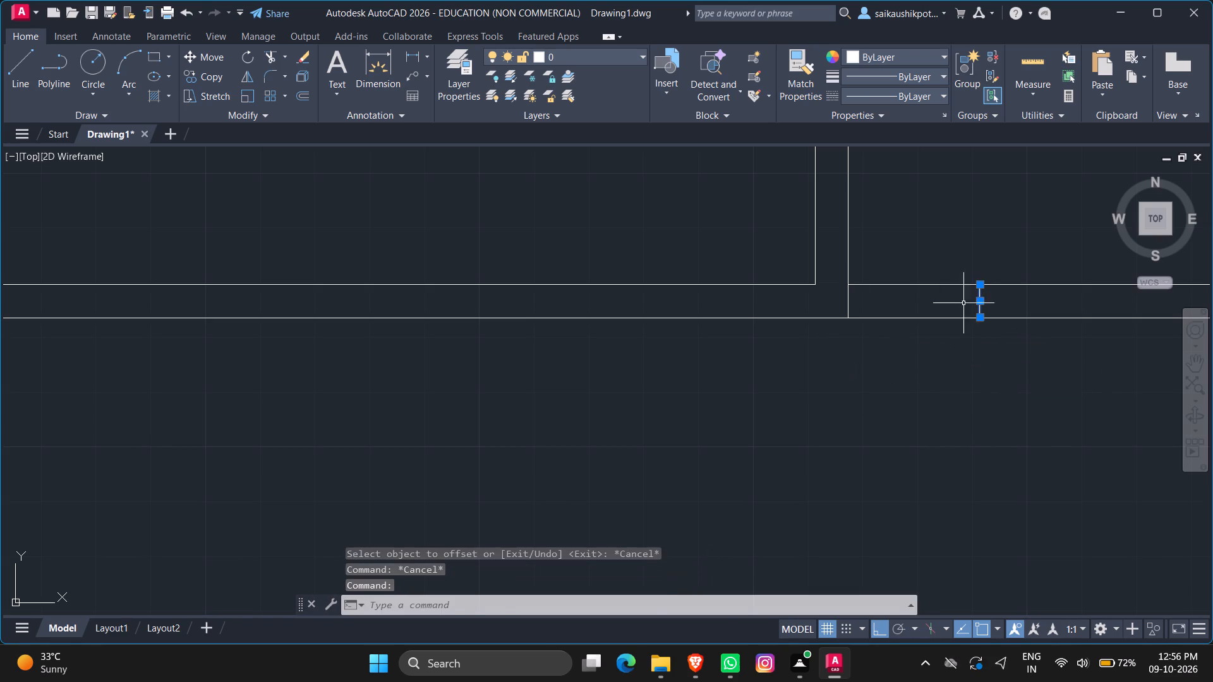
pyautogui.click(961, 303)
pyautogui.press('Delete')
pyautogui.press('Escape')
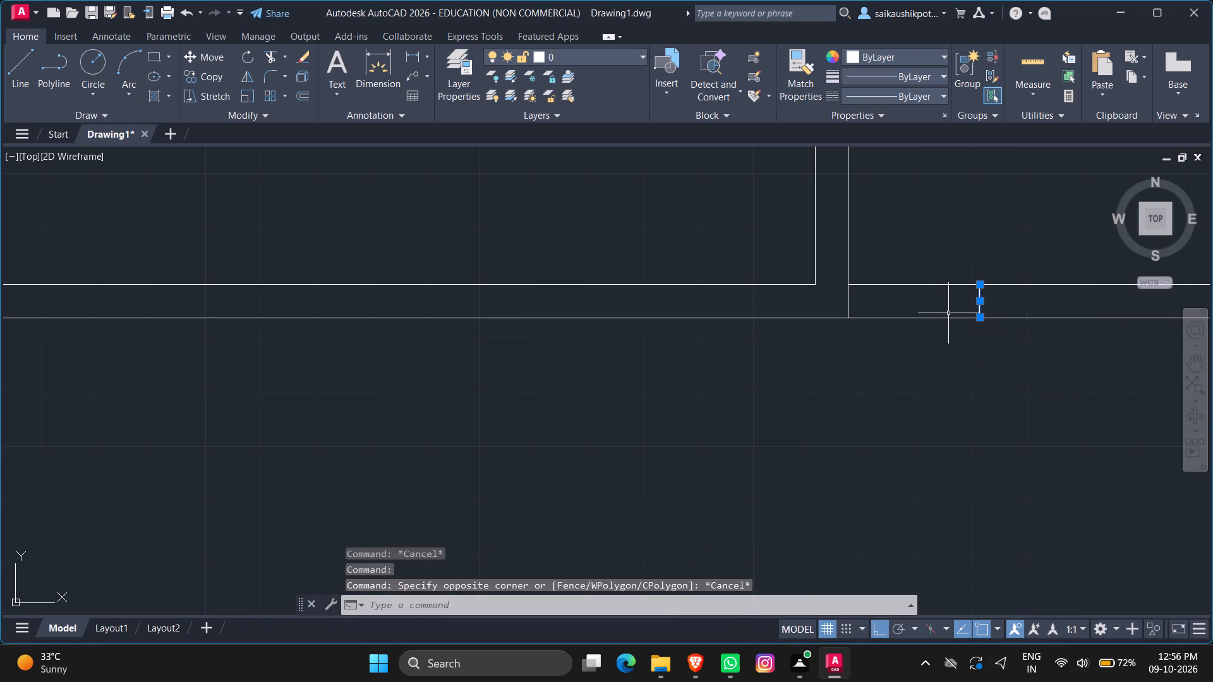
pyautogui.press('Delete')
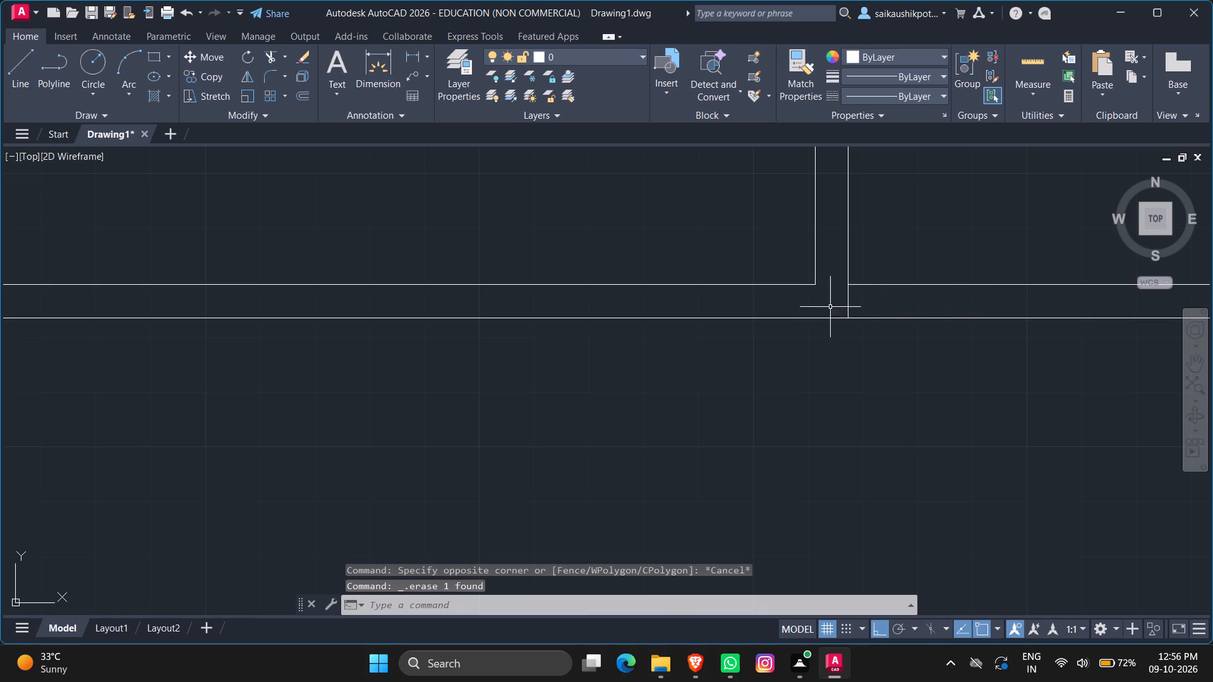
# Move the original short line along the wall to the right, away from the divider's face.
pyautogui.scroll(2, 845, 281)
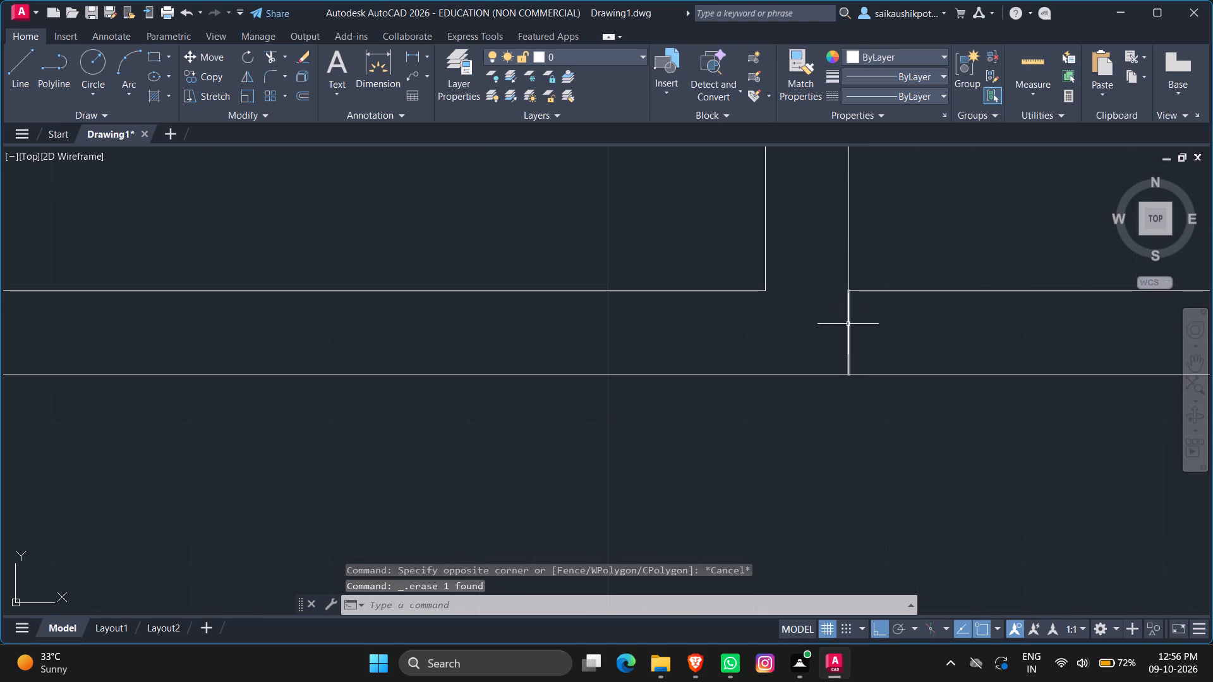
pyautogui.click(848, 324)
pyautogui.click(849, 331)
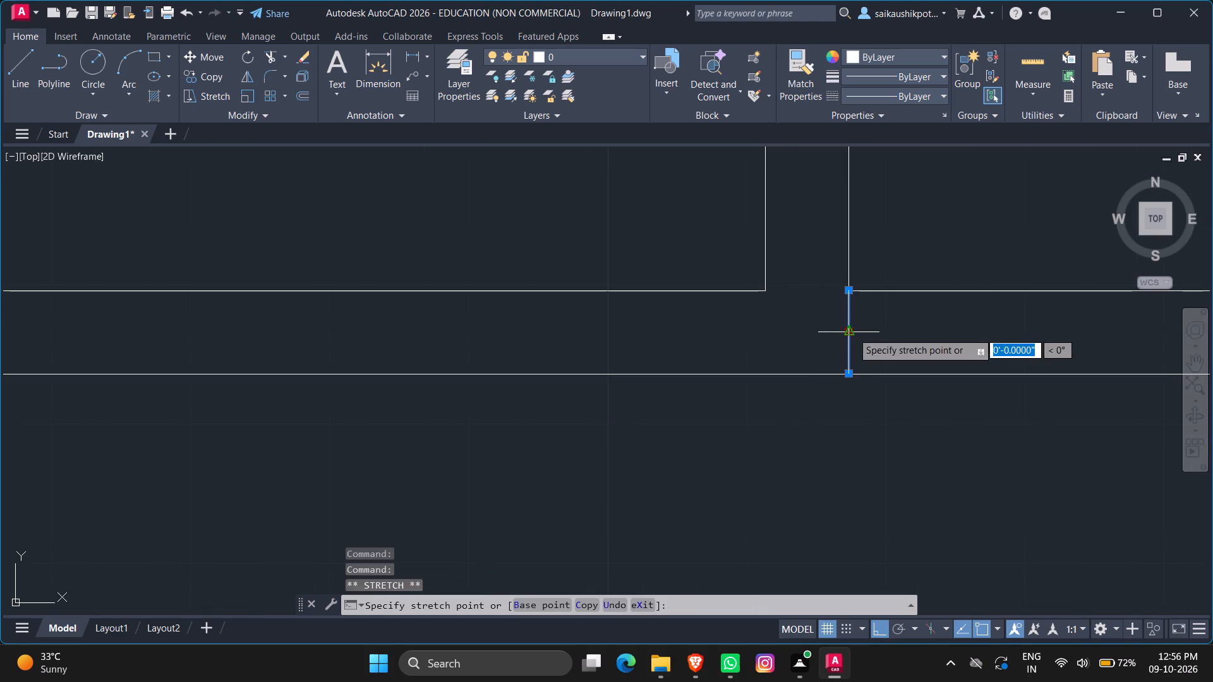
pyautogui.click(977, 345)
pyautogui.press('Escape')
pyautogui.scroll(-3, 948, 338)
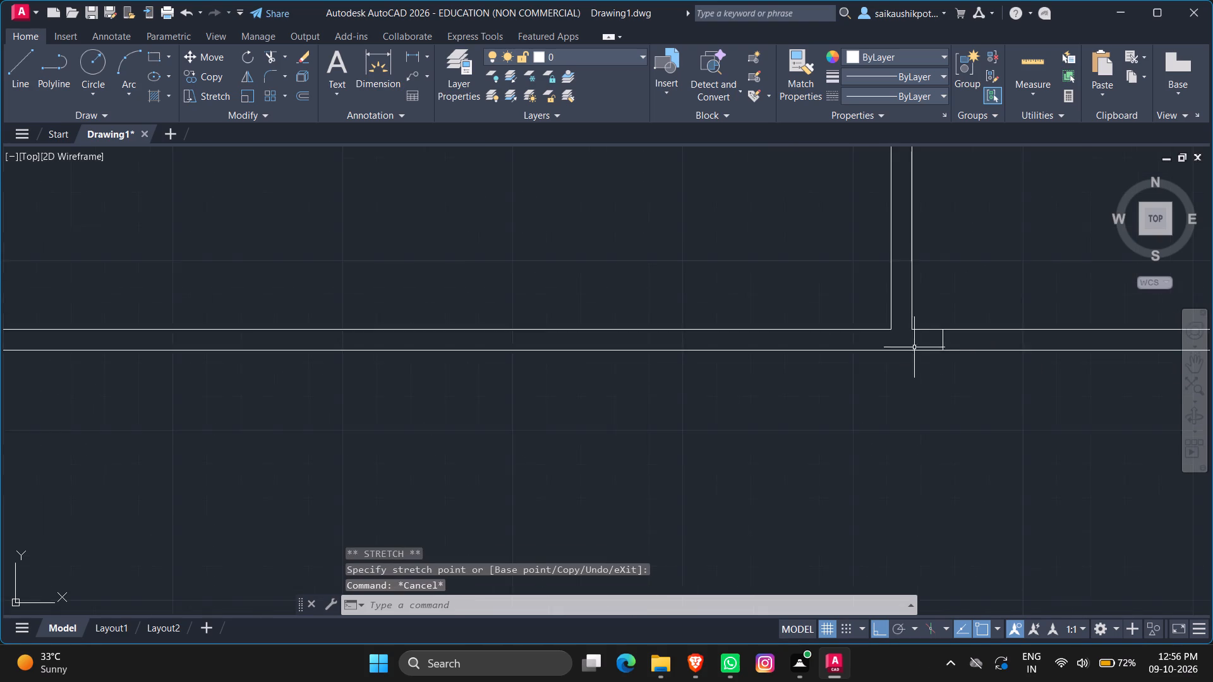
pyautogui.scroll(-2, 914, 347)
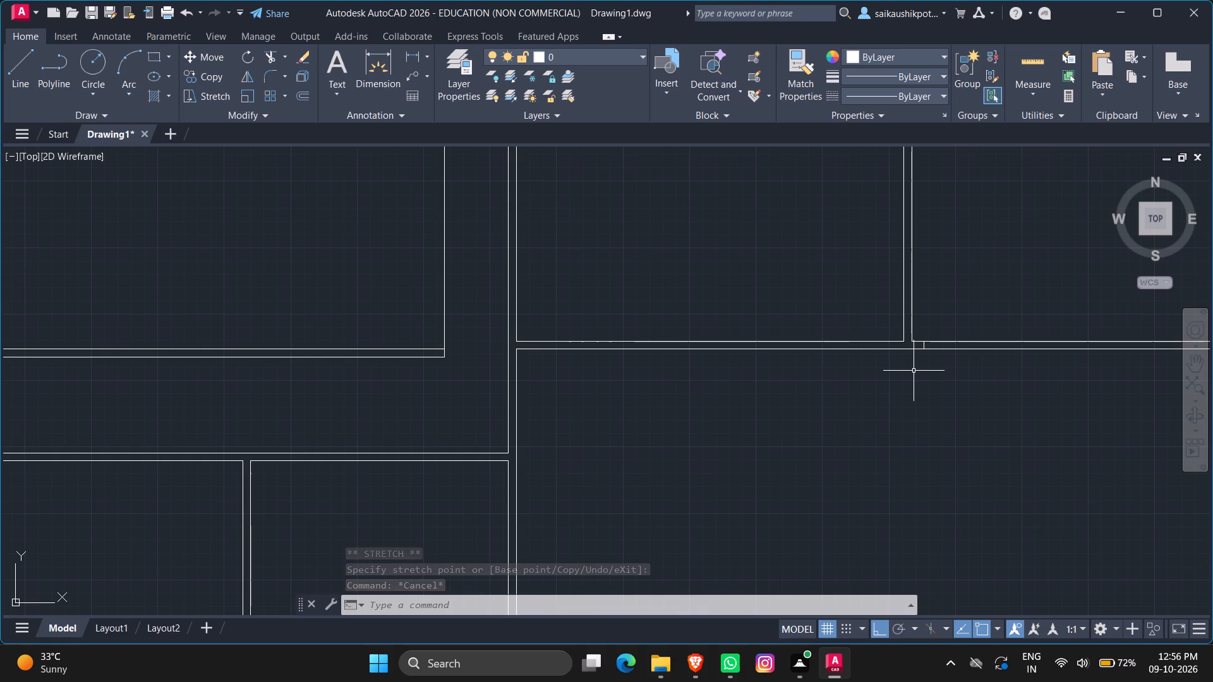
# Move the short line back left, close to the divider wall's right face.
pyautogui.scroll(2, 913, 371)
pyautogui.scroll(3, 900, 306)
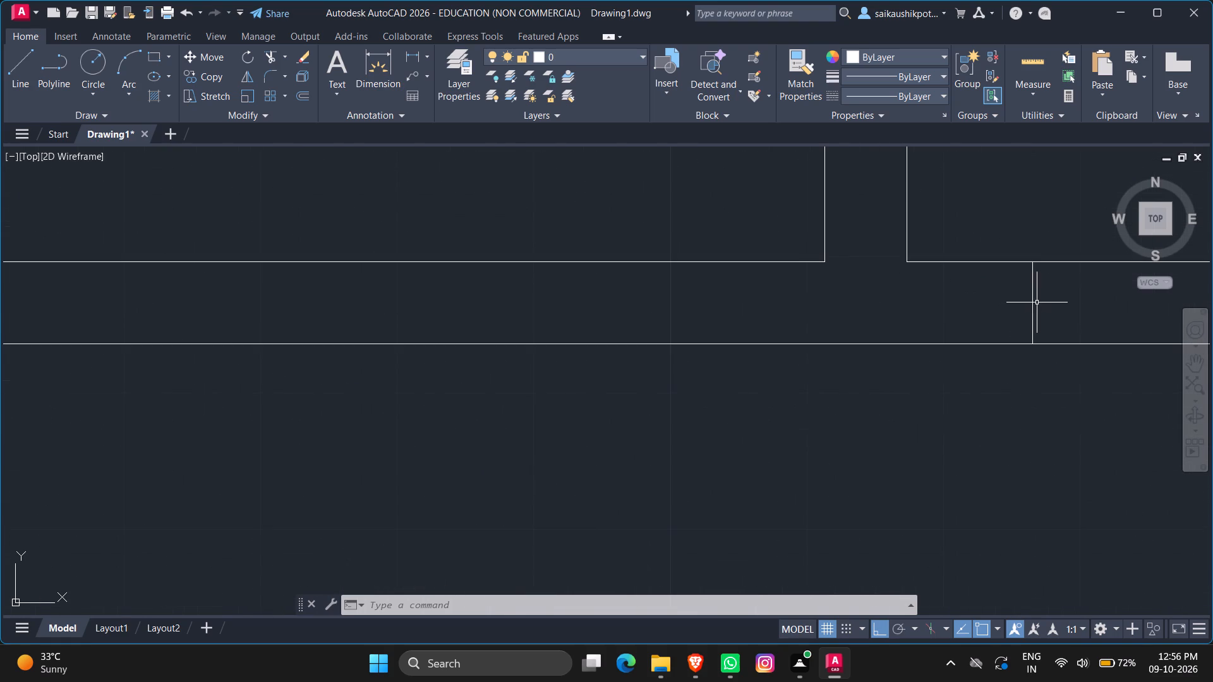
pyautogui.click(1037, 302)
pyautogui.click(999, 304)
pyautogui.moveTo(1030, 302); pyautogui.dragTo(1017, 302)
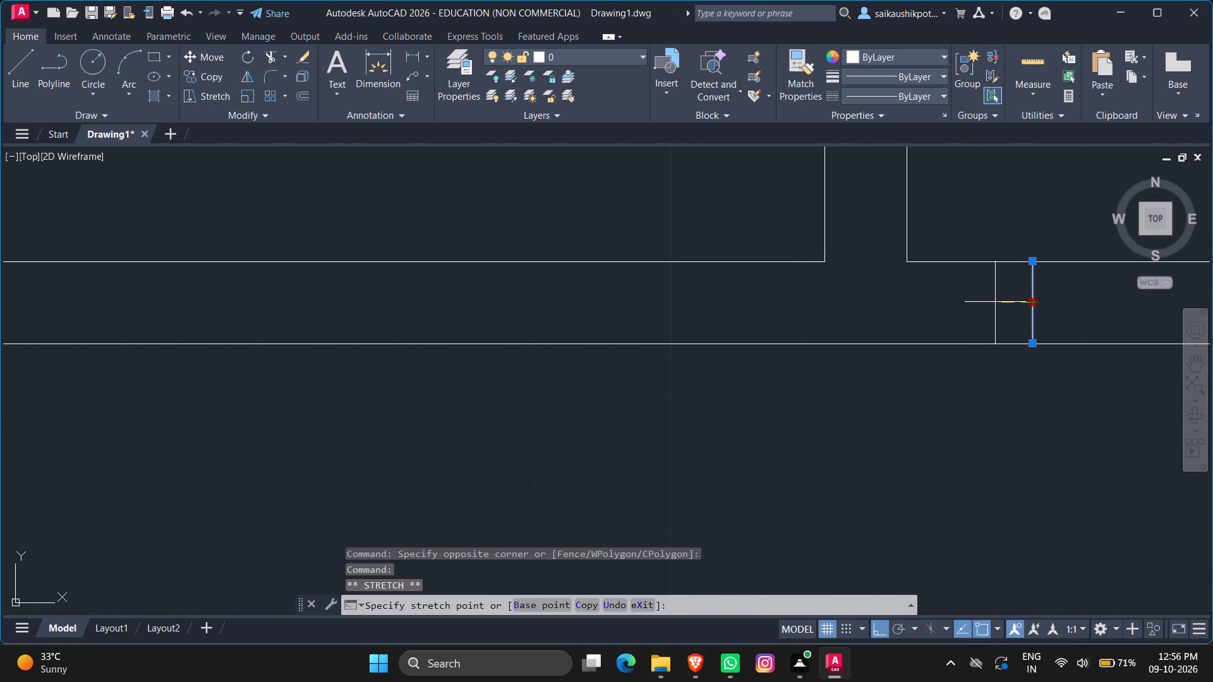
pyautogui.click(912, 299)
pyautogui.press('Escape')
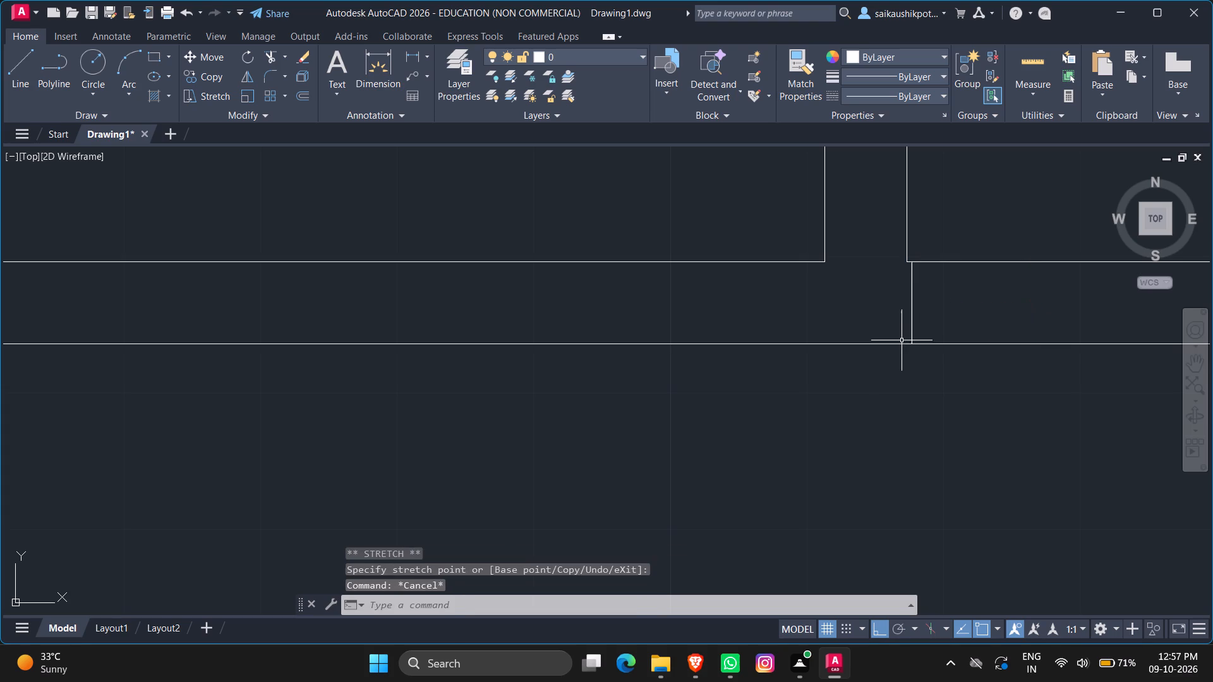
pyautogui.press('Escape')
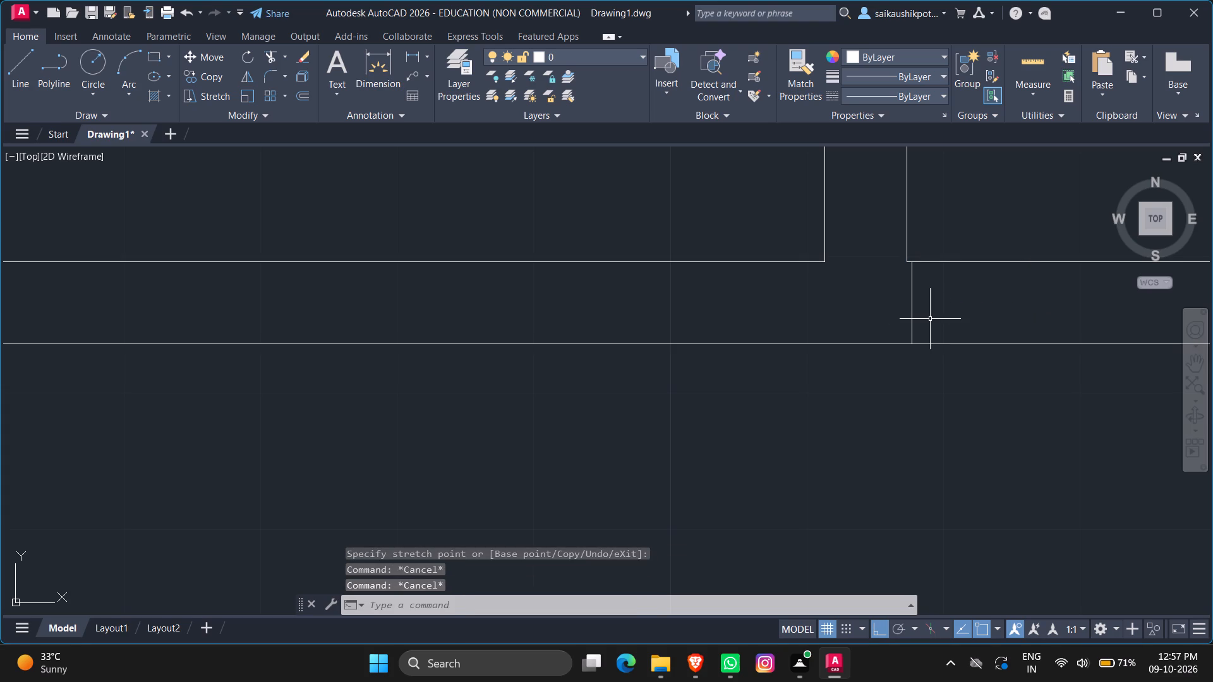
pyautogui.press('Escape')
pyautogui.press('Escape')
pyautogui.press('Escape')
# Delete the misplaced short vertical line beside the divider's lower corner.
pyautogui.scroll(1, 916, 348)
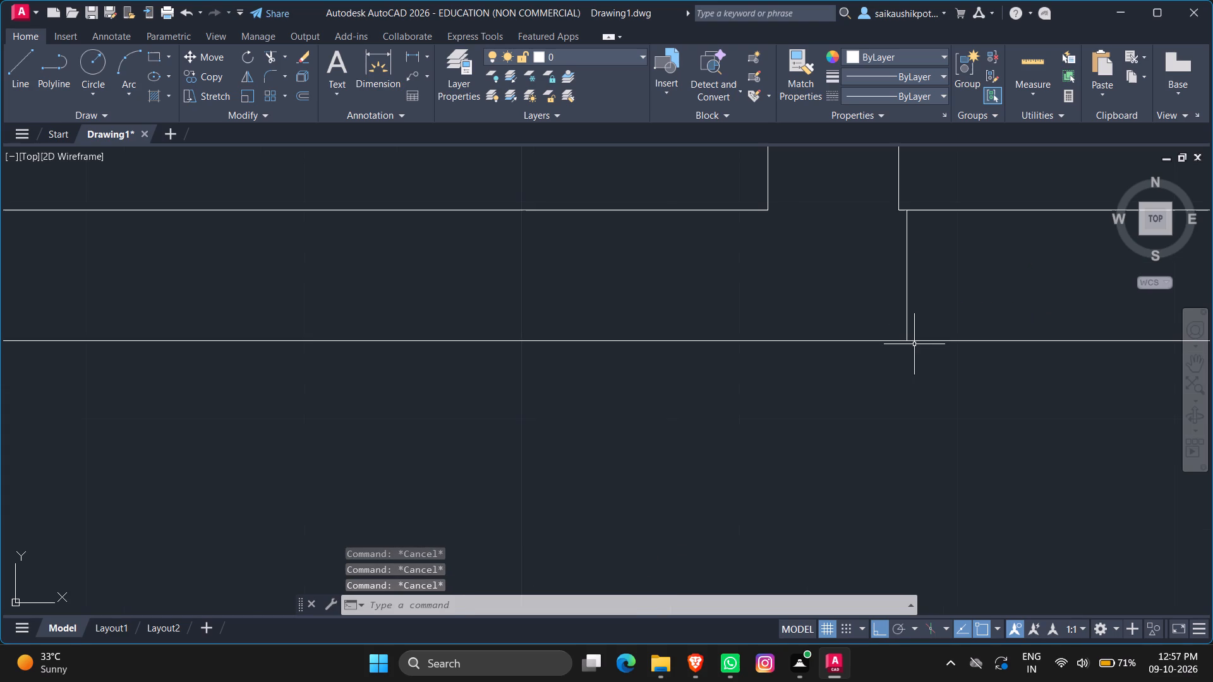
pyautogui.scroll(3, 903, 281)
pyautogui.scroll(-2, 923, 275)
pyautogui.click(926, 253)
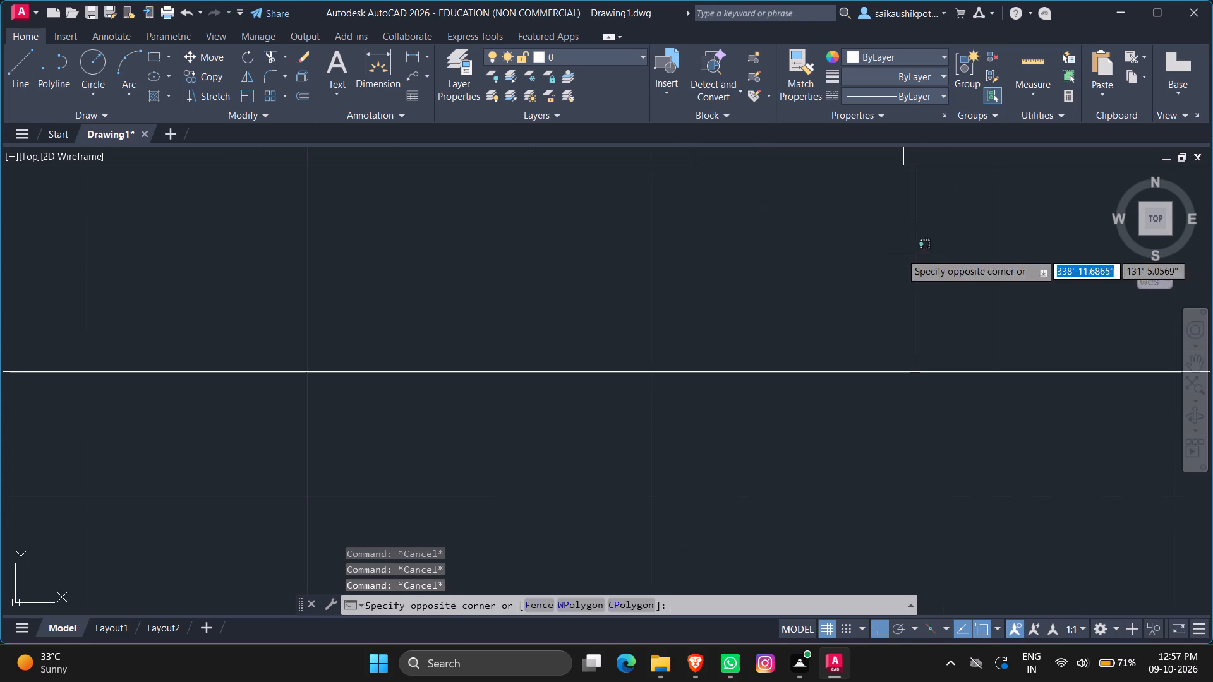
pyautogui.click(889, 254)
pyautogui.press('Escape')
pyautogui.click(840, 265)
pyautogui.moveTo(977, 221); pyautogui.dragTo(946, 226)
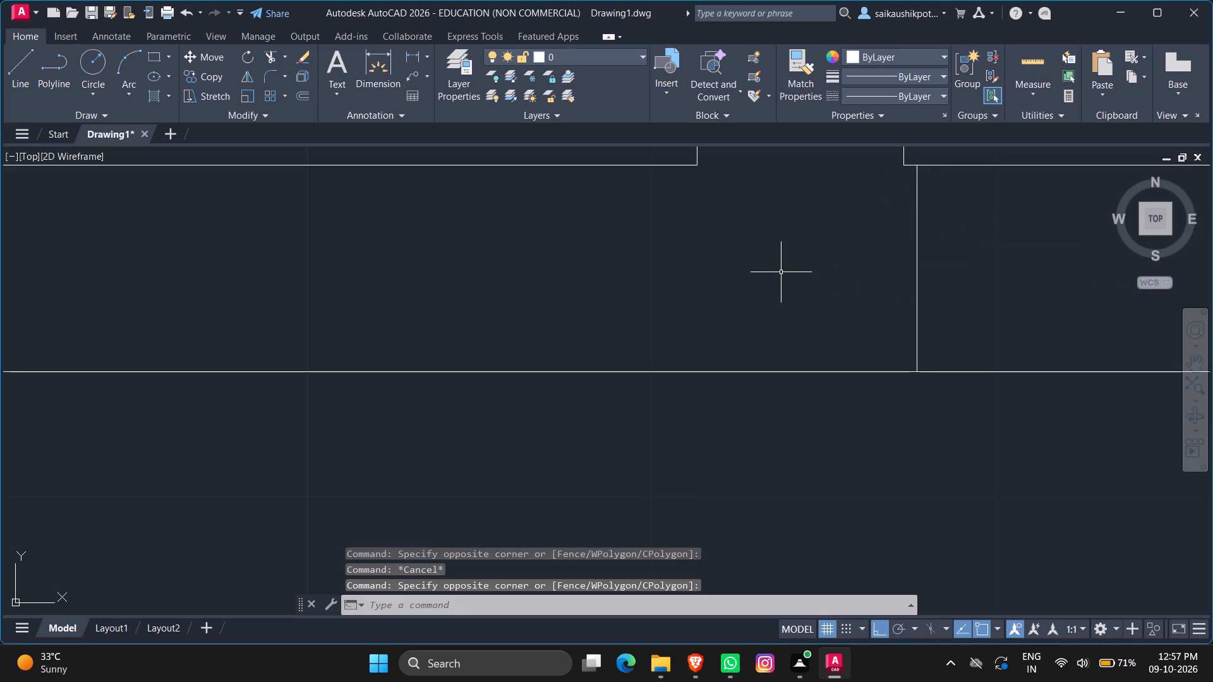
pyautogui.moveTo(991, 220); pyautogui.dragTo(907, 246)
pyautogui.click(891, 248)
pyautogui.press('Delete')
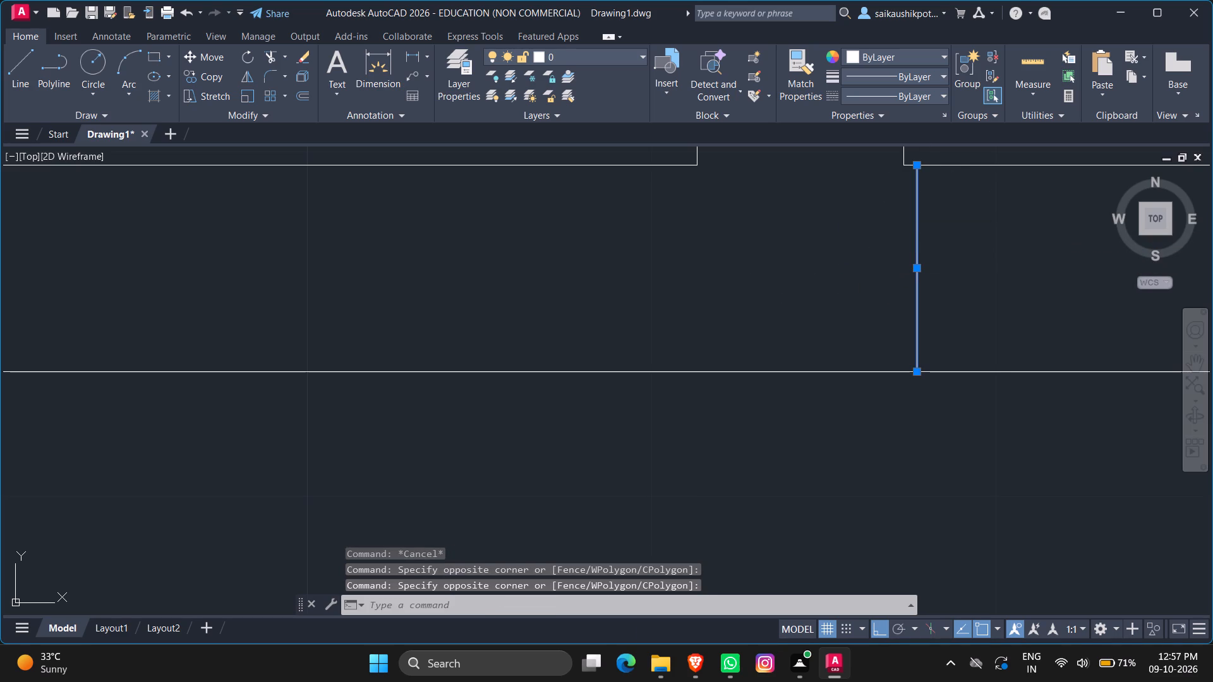
# Draw a 6" vertical line from the divider's lower right corner down to the horizontal wall's lower face.
pyautogui.press('l')
pyautogui.press('Return')
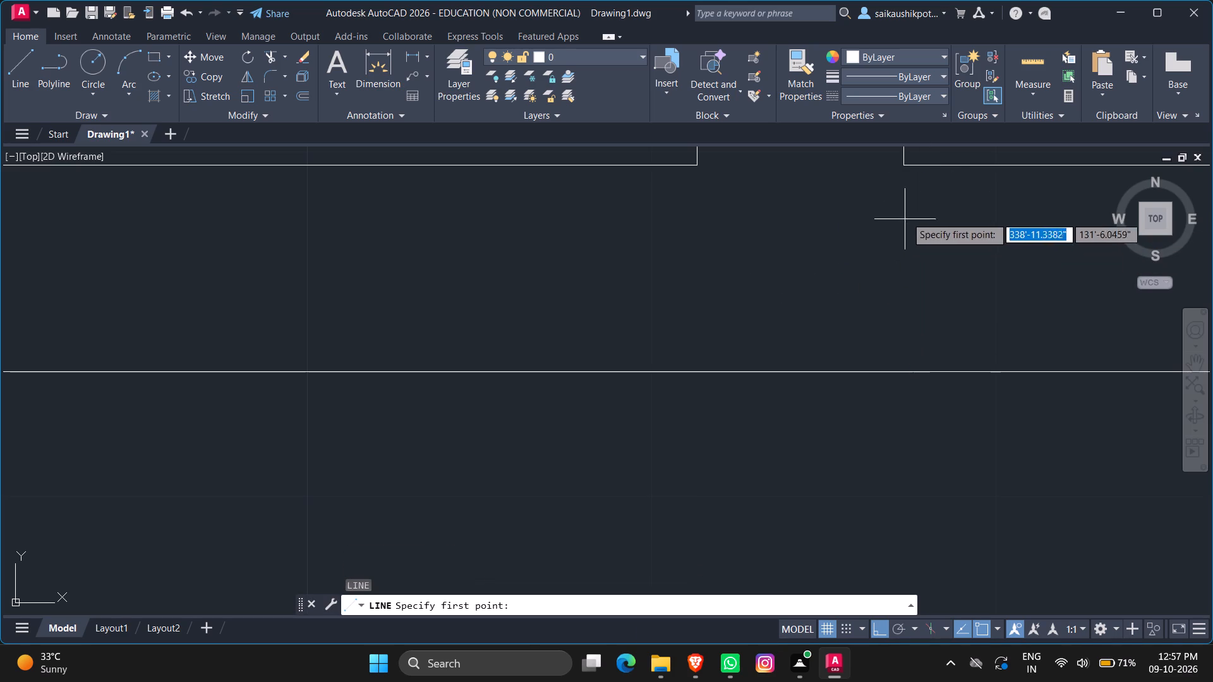
pyautogui.click(900, 165)
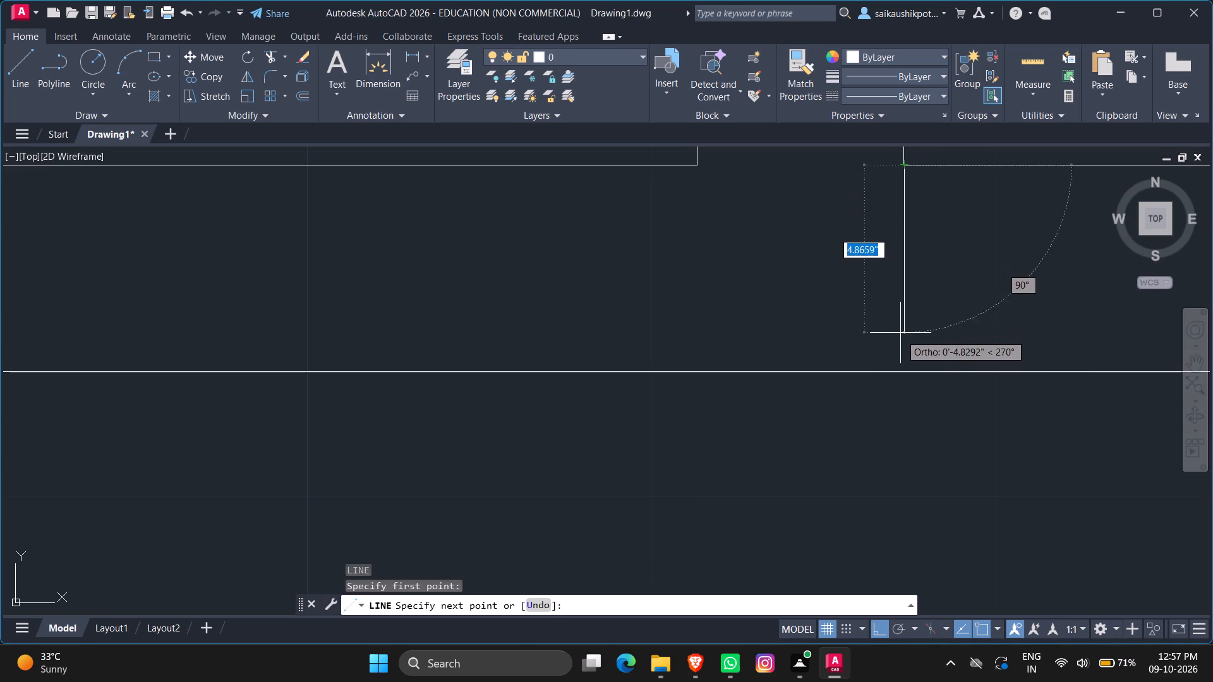
pyautogui.click(902, 369)
pyautogui.press('Escape')
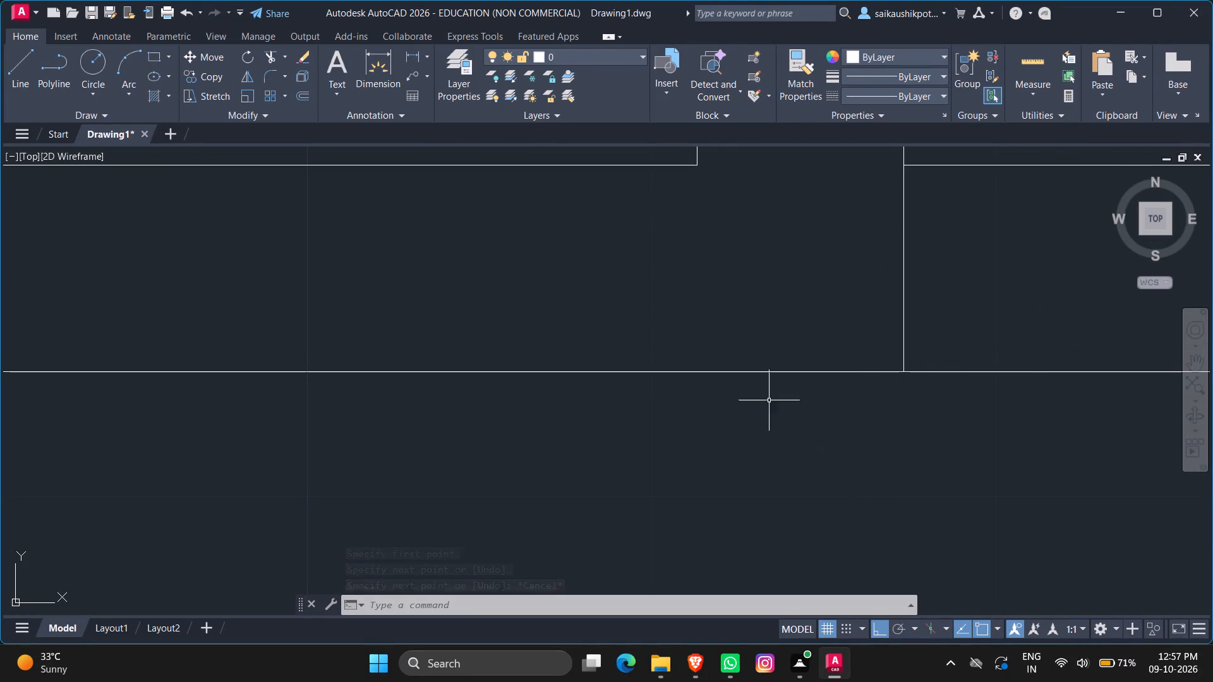
# Stretch the short line's lower end down to the inner face of the bottom outer wall, making it 27'-6" long.
pyautogui.scroll(-1, 733, 372)
pyautogui.scroll(1, 728, 357)
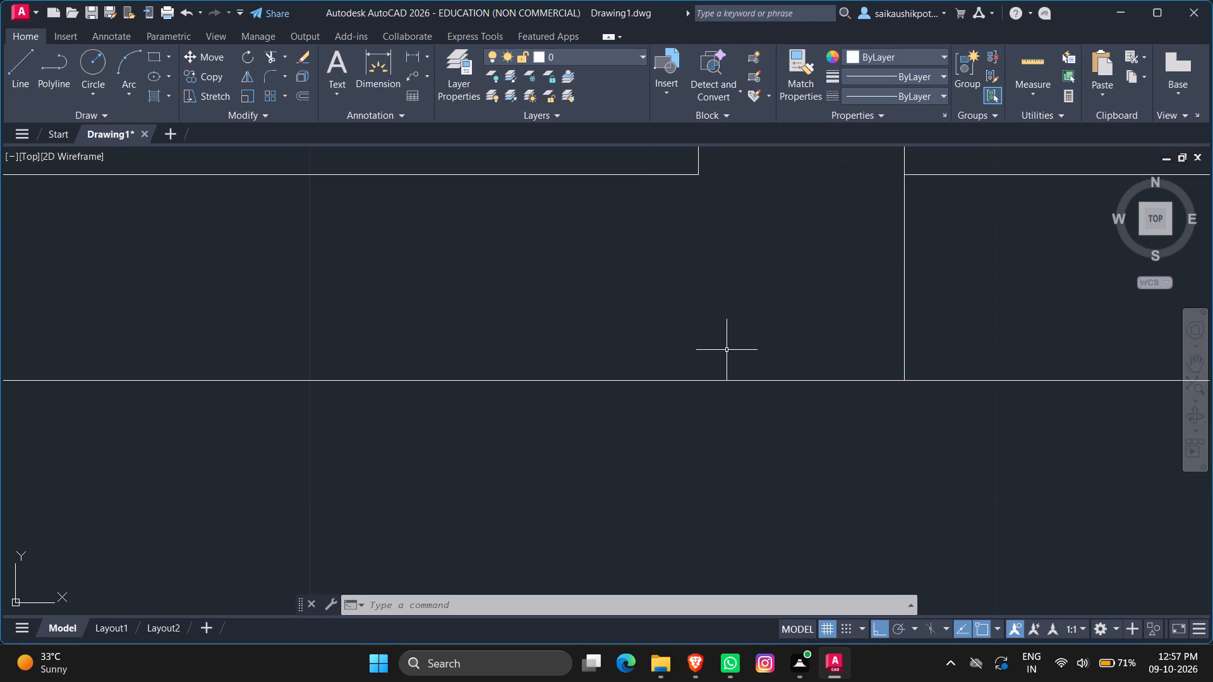
pyautogui.scroll(-4, 726, 349)
pyautogui.scroll(-3, 797, 287)
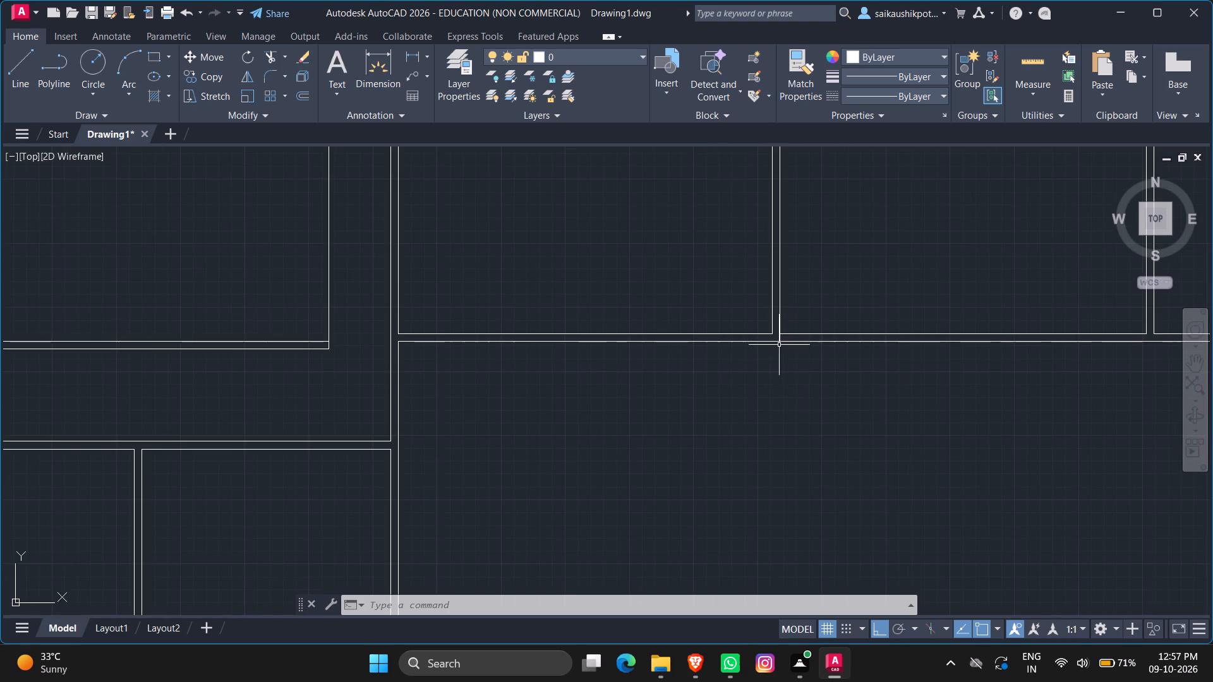
pyautogui.scroll(4, 779, 347)
pyautogui.click(766, 290)
pyautogui.click(772, 294)
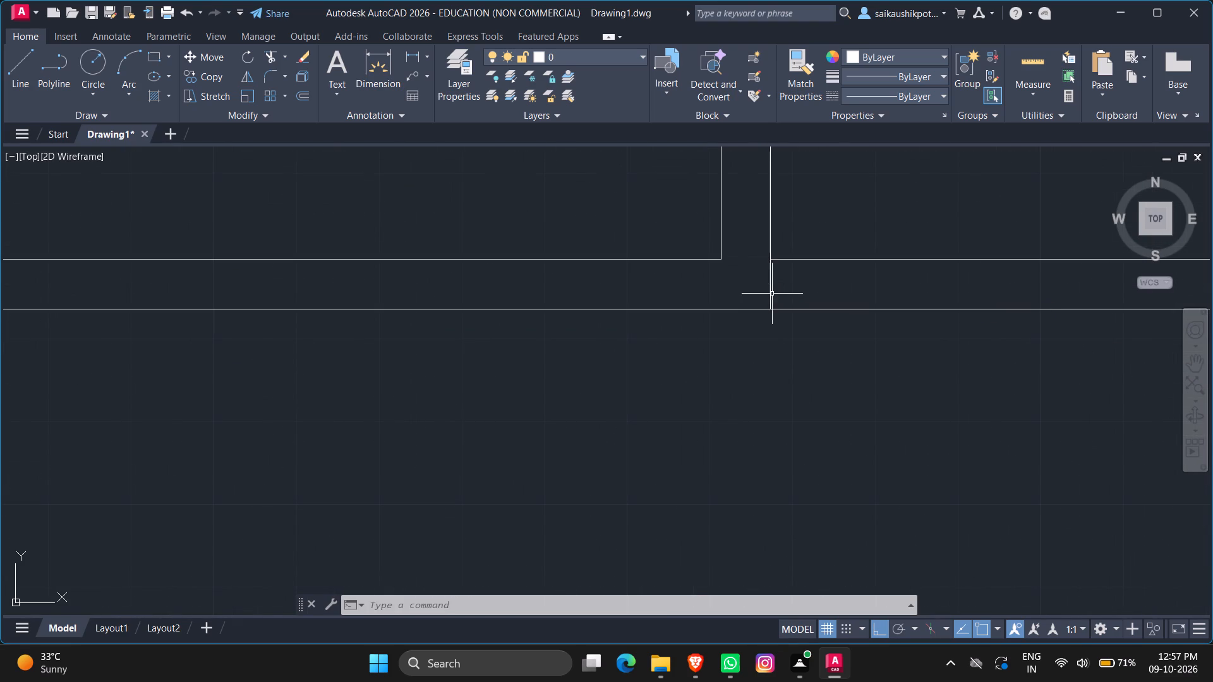
pyautogui.click(770, 293)
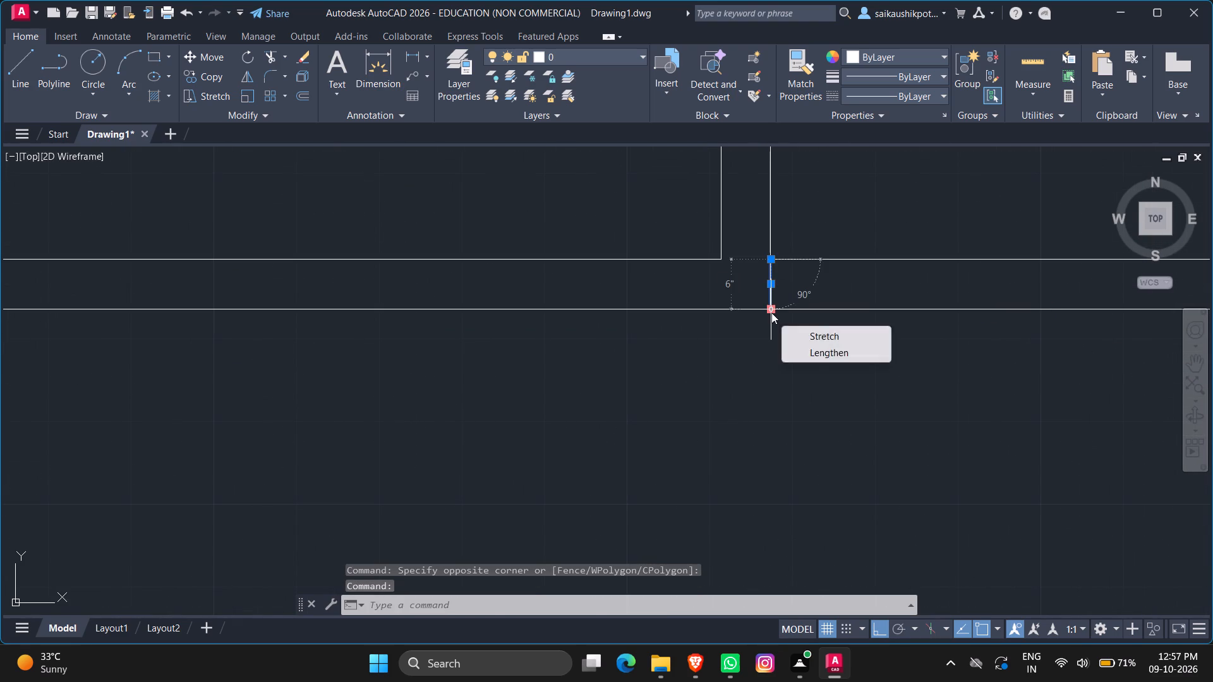
pyautogui.click(771, 313)
pyautogui.scroll(-3, 769, 434)
pyautogui.scroll(-2, 755, 540)
pyautogui.scroll(-4, 766, 404)
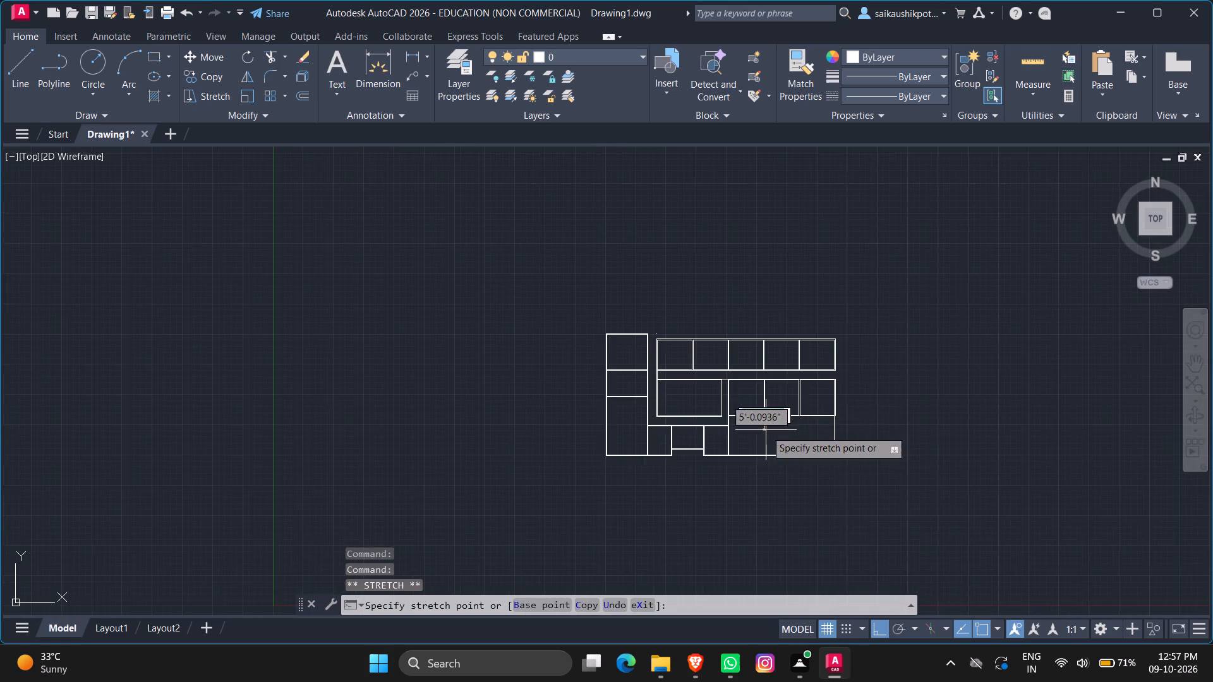
pyautogui.scroll(6, 763, 453)
pyautogui.click(739, 499)
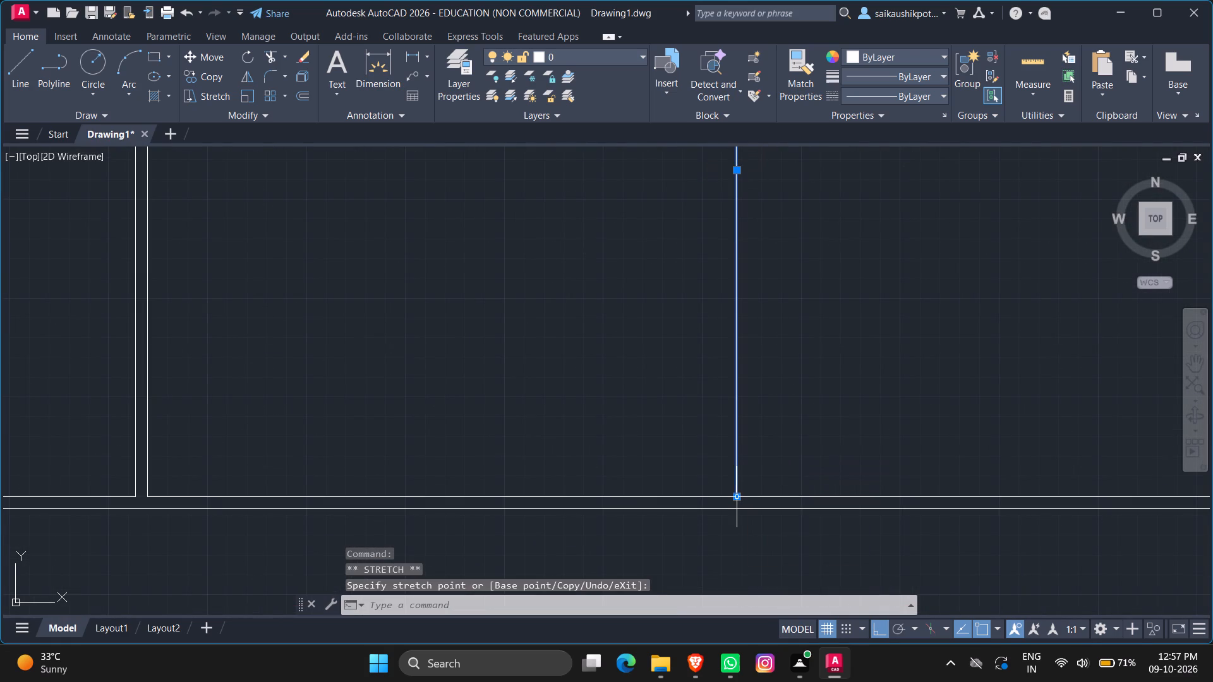
pyautogui.scroll(-8, 739, 499)
pyautogui.press('Escape')
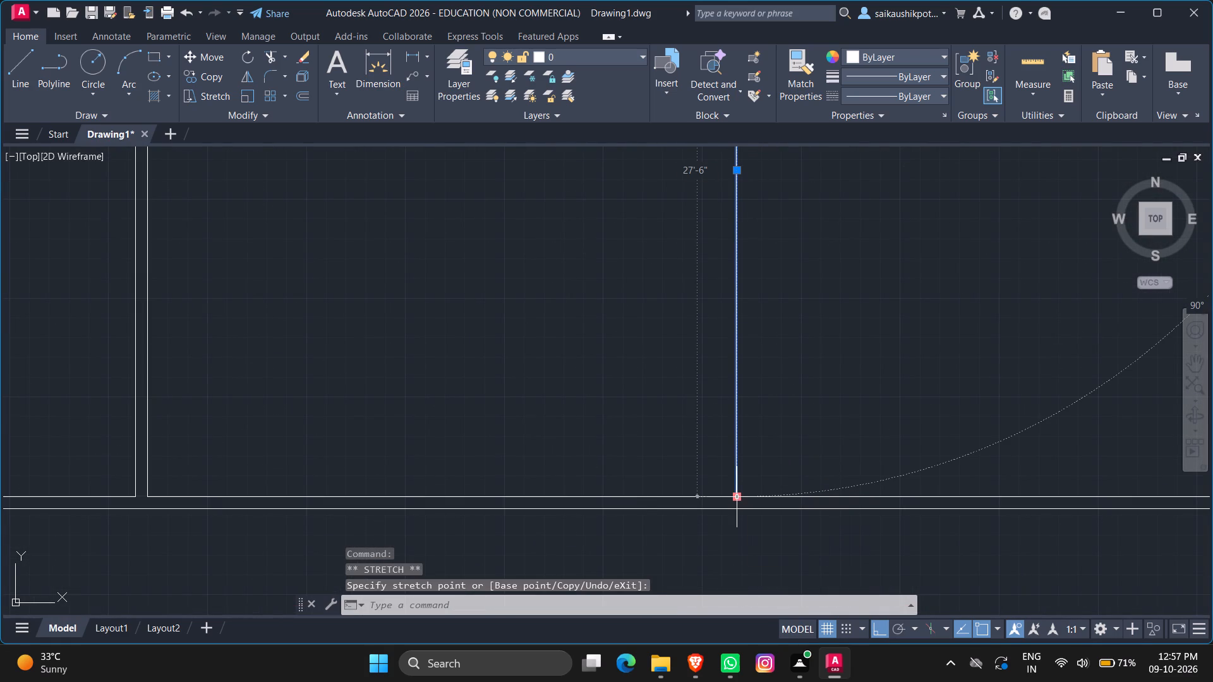
# Offset the new 27'-6" vertical line 6" to the right to form the second face of the lower-right dividing wall.
pyautogui.press('Escape')
pyautogui.press('Escape')
pyautogui.scroll(-3, 739, 499)
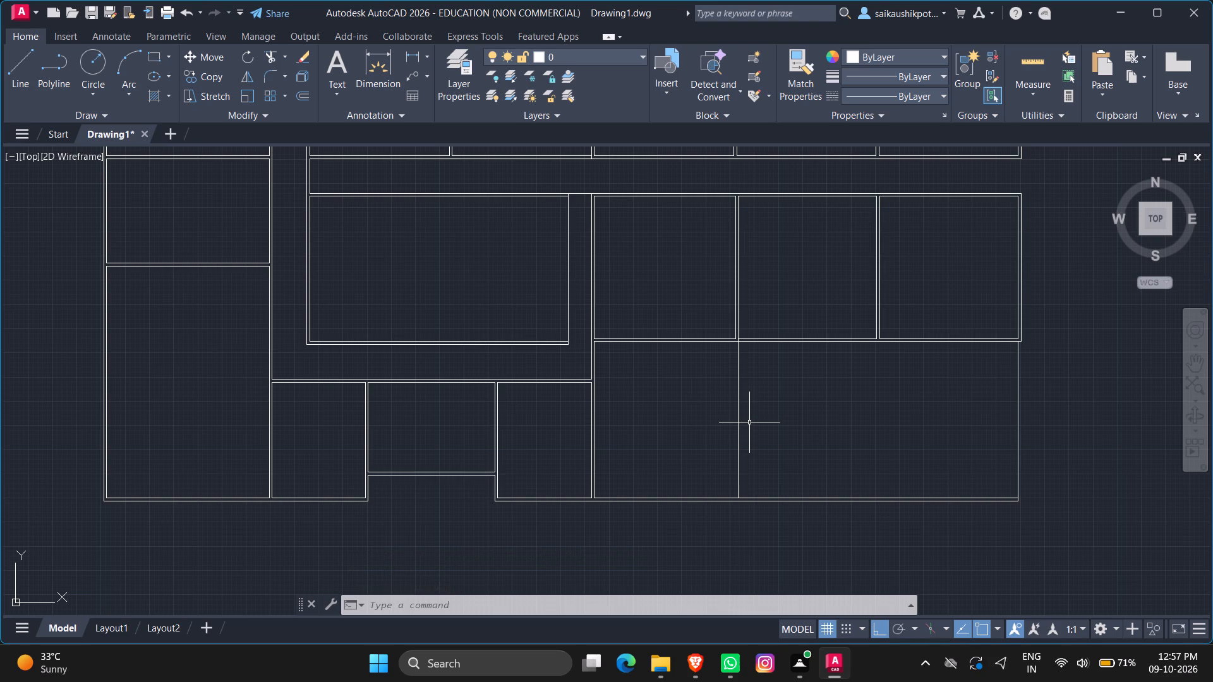
pyautogui.press('o')
pyautogui.press('Return')
pyautogui.write('6"')
pyautogui.press('Return')
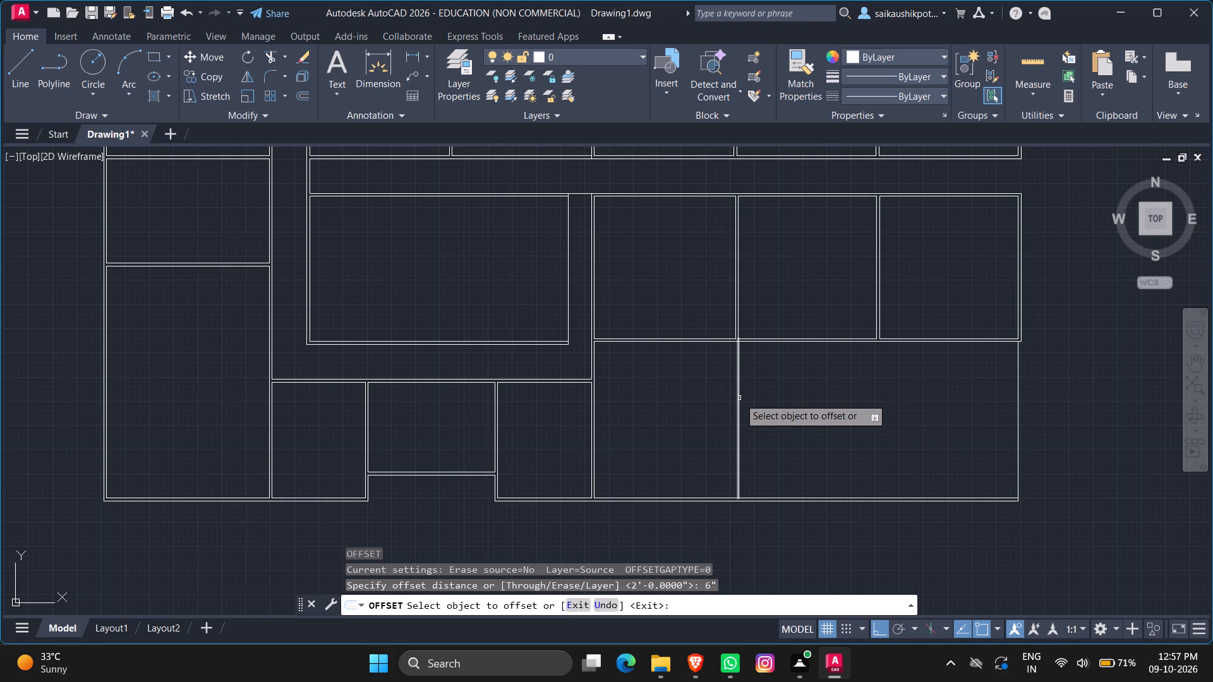
pyautogui.click(739, 398)
pyautogui.click(783, 400)
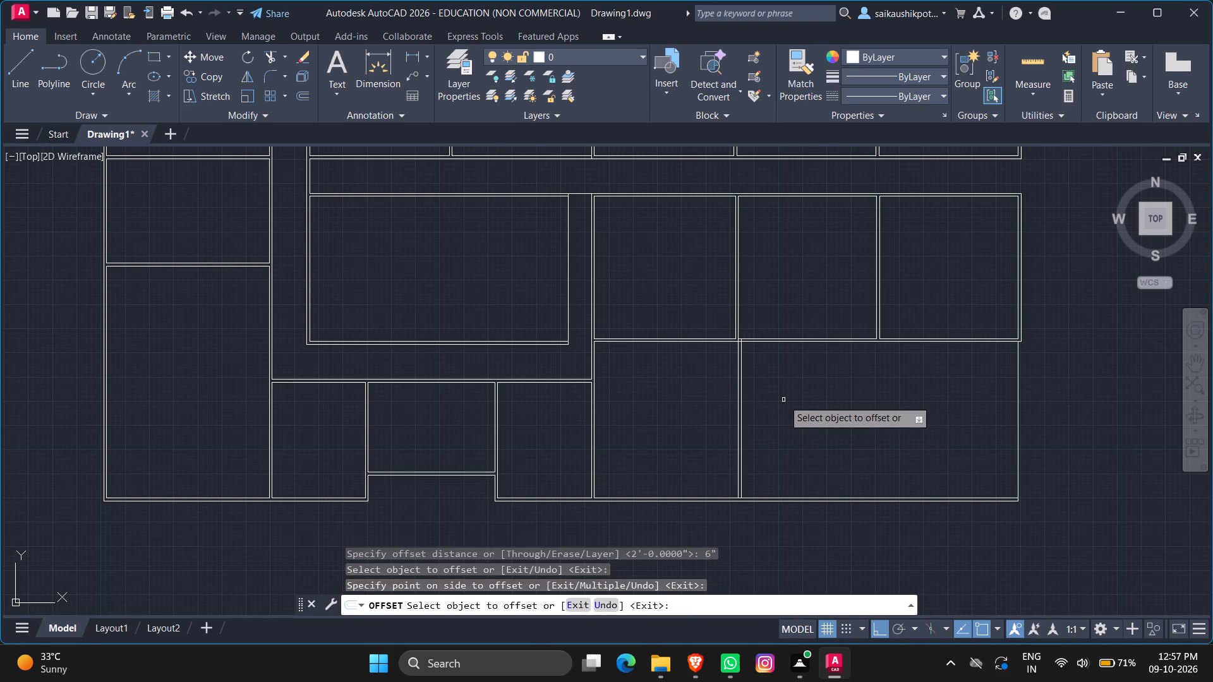
pyautogui.scroll(2, 741, 373)
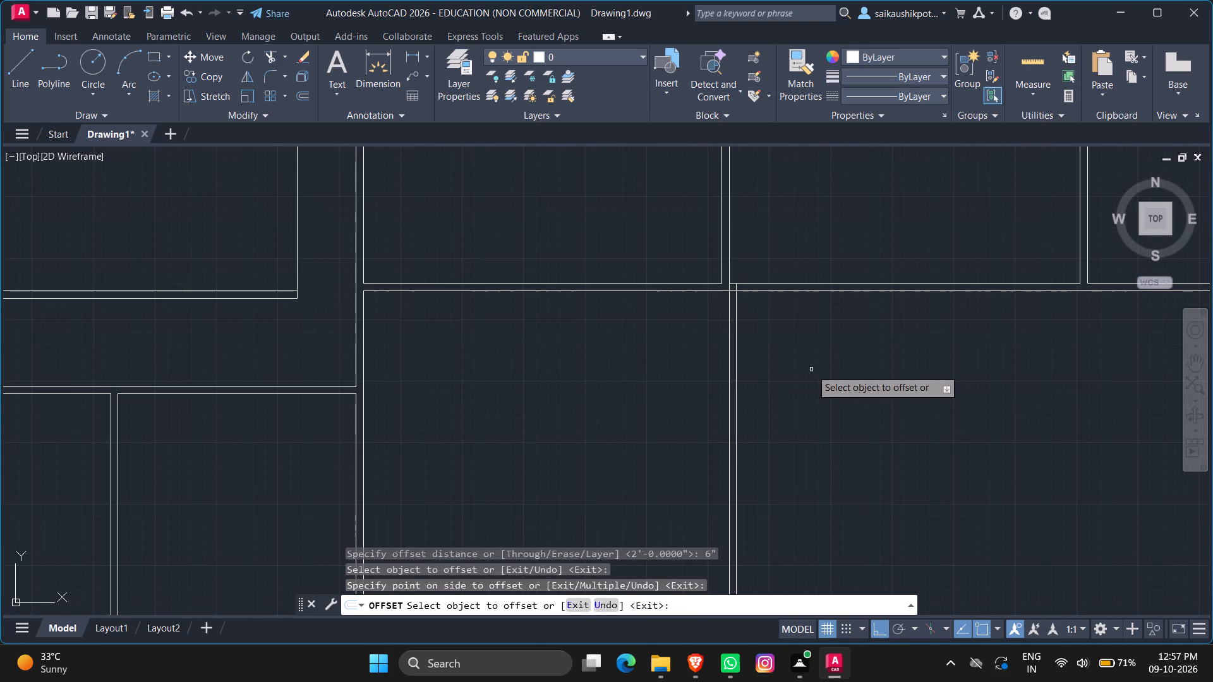
pyautogui.press('Escape')
pyautogui.press('Escape')
# Trim the dividing wall's line ends inside the horizontal wall and the horizontal wall's lower face between them to open the junction.
pyautogui.scroll(2, 727, 241)
pyautogui.scroll(3, 771, 392)
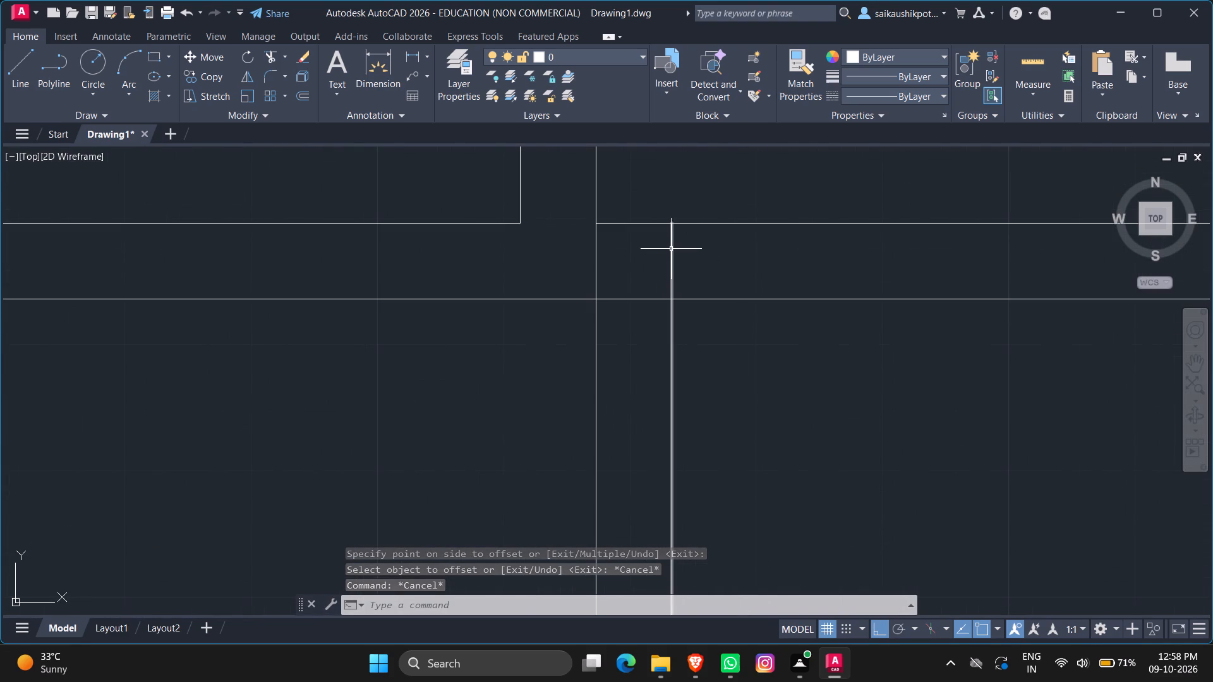
pyautogui.write('TR')
pyautogui.press('Return')
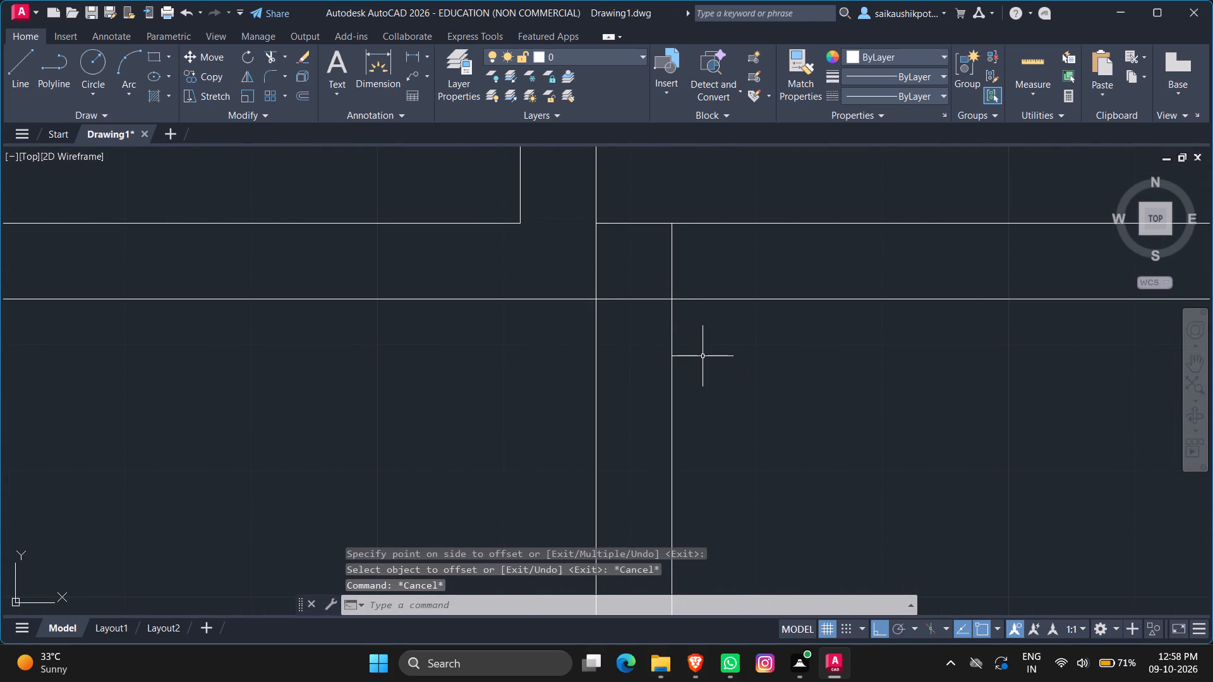
pyautogui.press('Return')
pyautogui.click(595, 259)
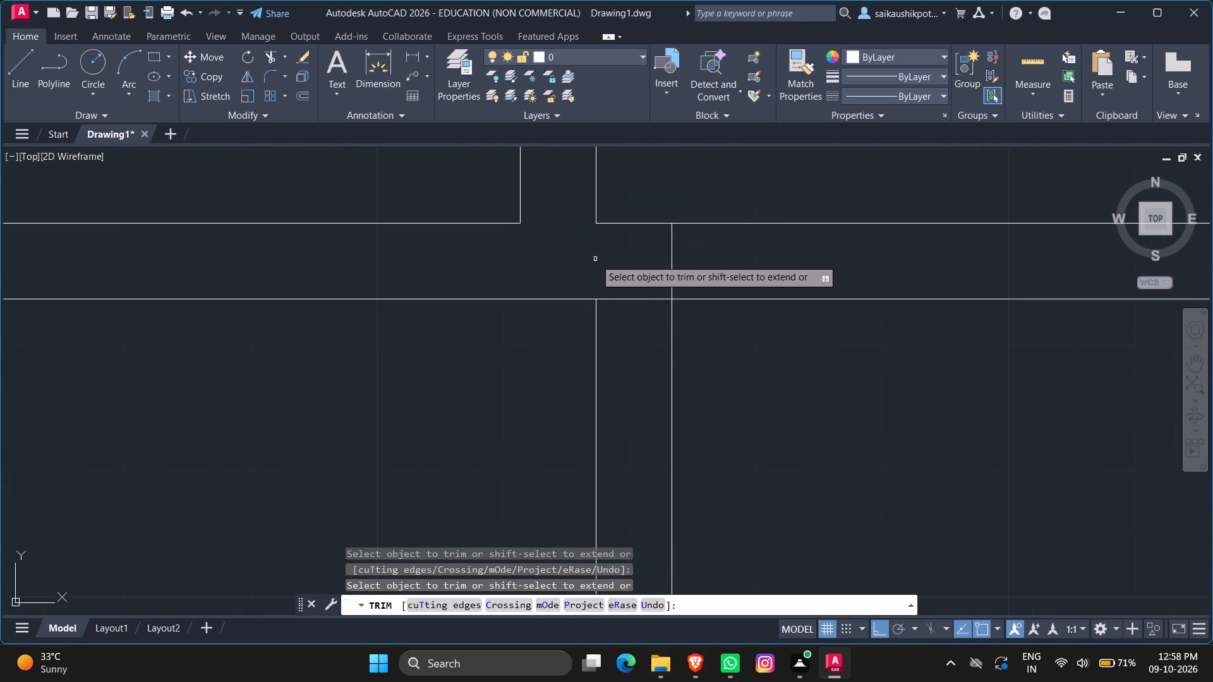
pyautogui.click(672, 259)
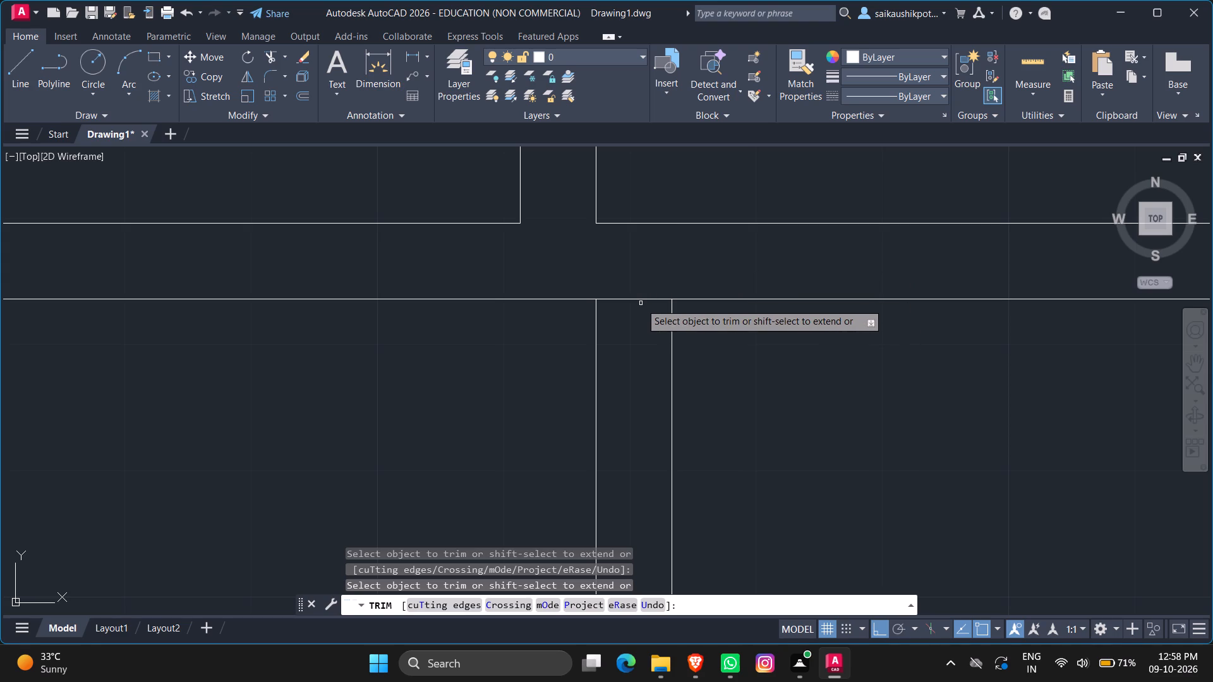
pyautogui.click(640, 303)
pyautogui.click(628, 287)
pyautogui.scroll(-3, 663, 333)
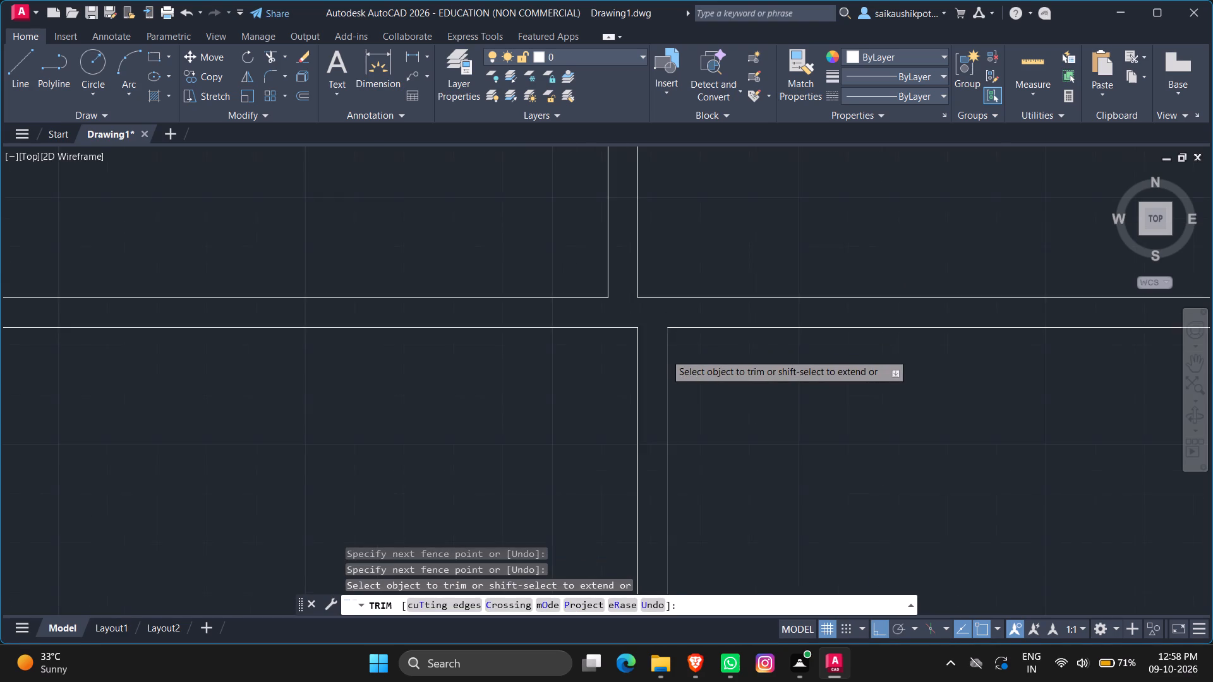
pyautogui.scroll(-3, 665, 354)
pyautogui.press('Escape')
pyautogui.press('Escape')
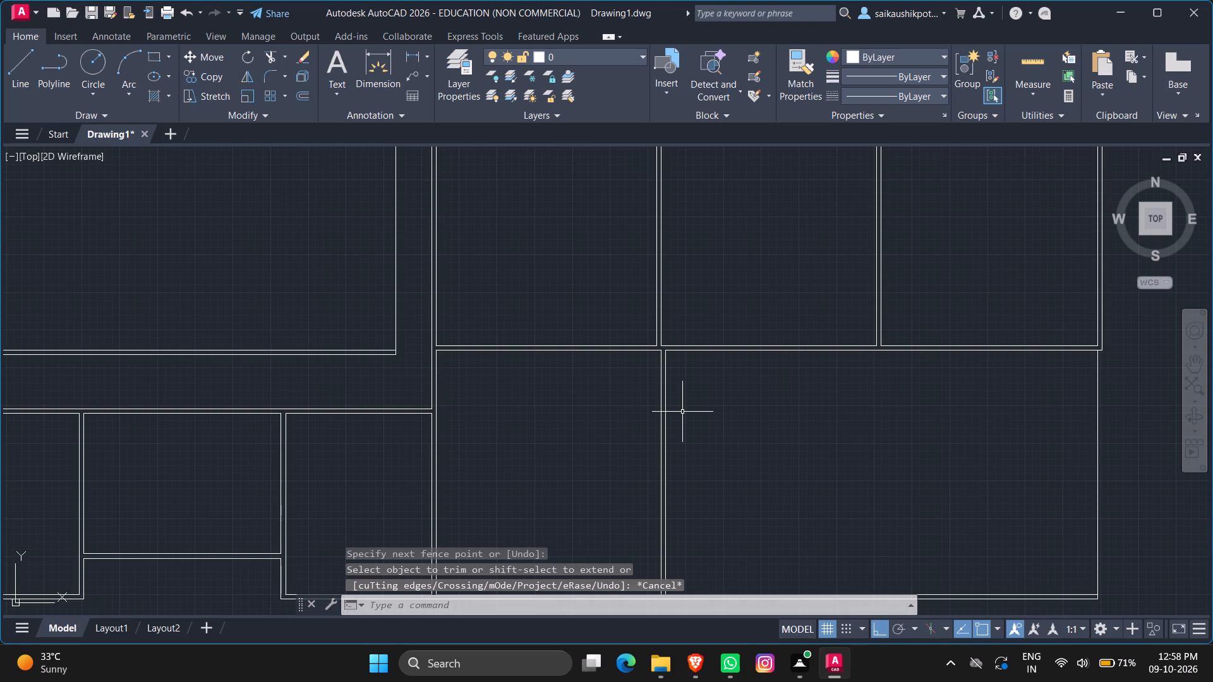
# Measure the width and height of the large space right of the new dividing wall.
pyautogui.click(1042, 57)
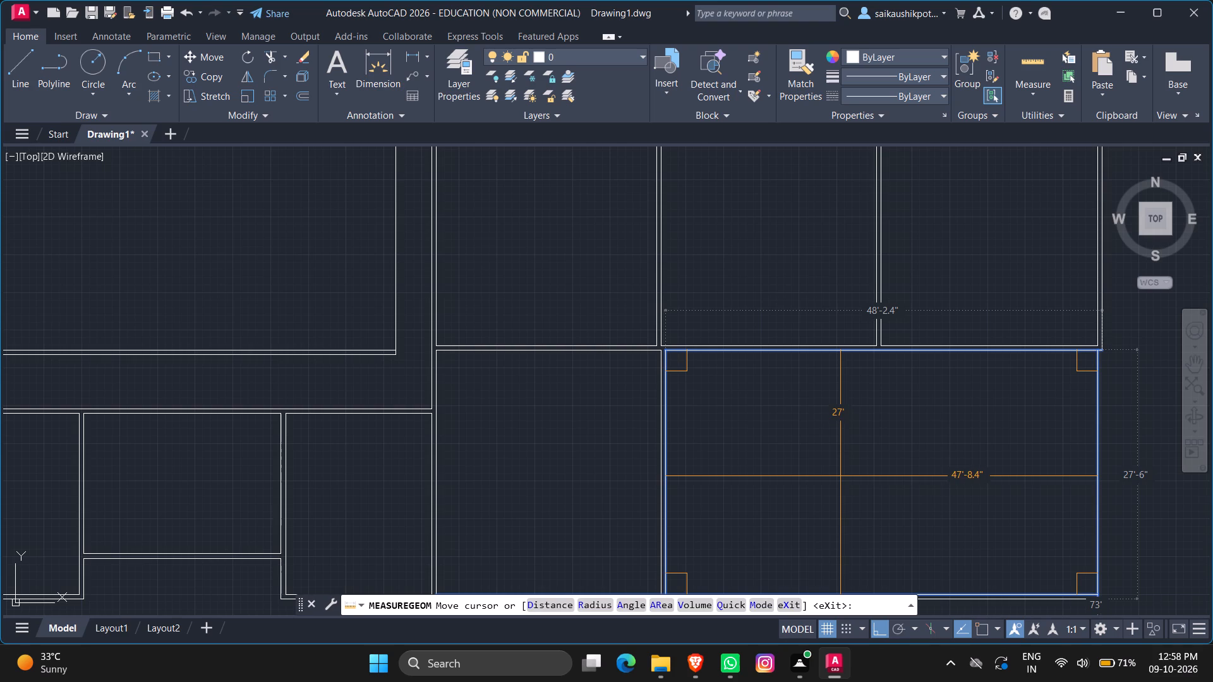
pyautogui.press('Escape')
pyautogui.press('Escape')
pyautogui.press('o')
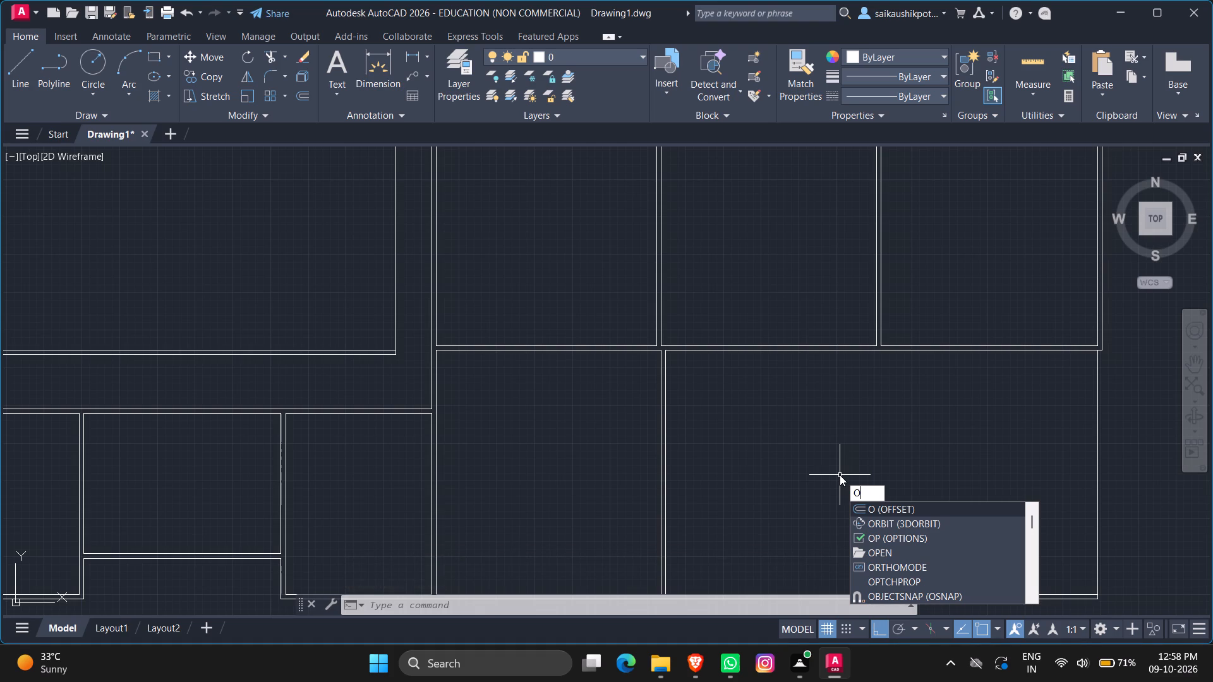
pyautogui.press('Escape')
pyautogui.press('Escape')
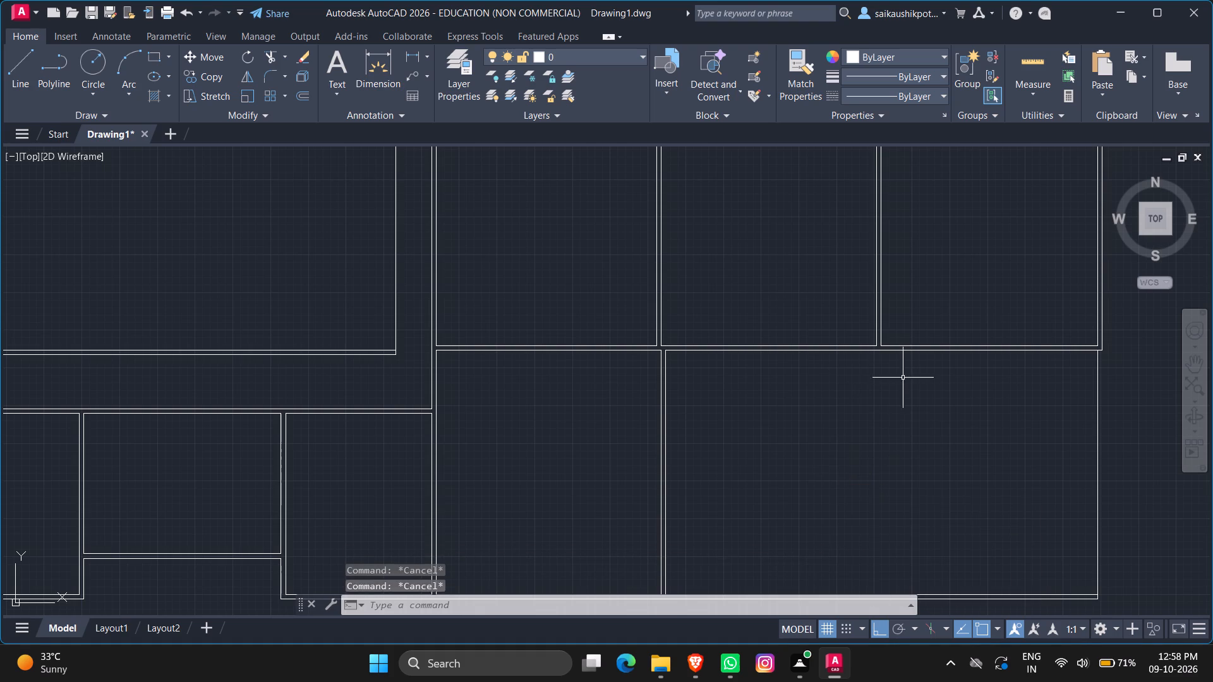
# Measure the middle room directly above the horizontal wall.
pyautogui.click(1027, 63)
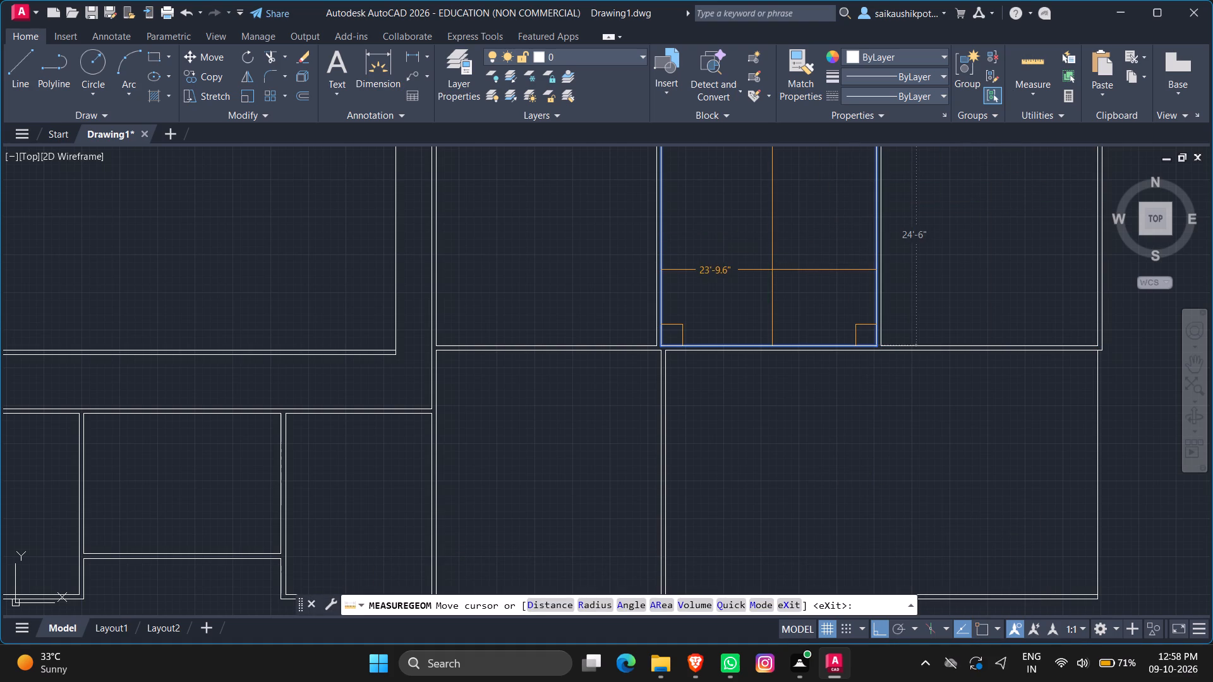
pyautogui.press('Escape')
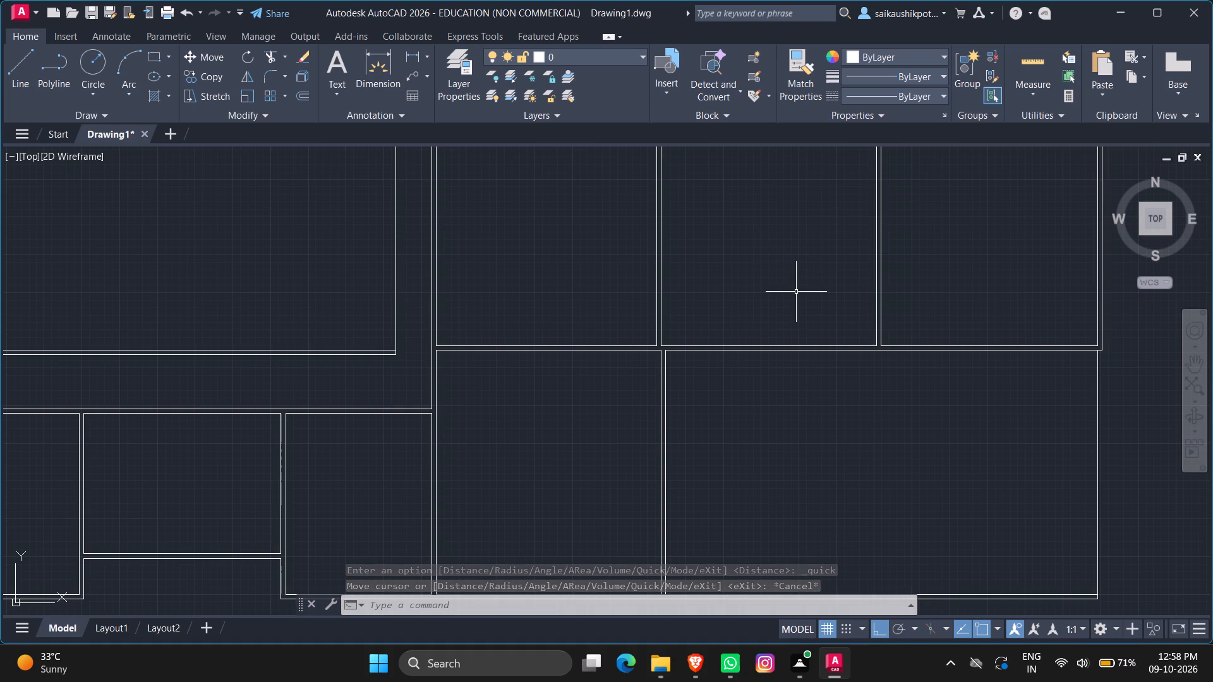
pyautogui.press('Escape')
pyautogui.press('Escape')
# Offset the right face of the lower-right dividing wall 23' to the right.
pyautogui.scroll(-3, 867, 402)
pyautogui.scroll(2, 868, 424)
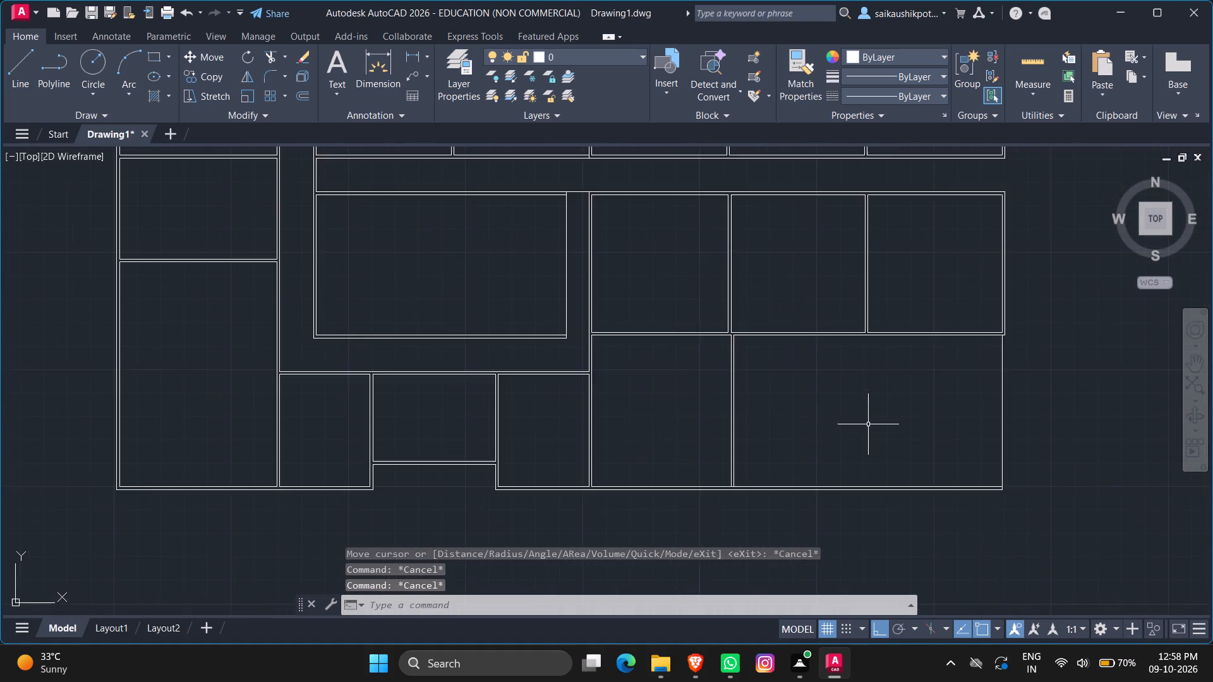
pyautogui.scroll(1, 868, 424)
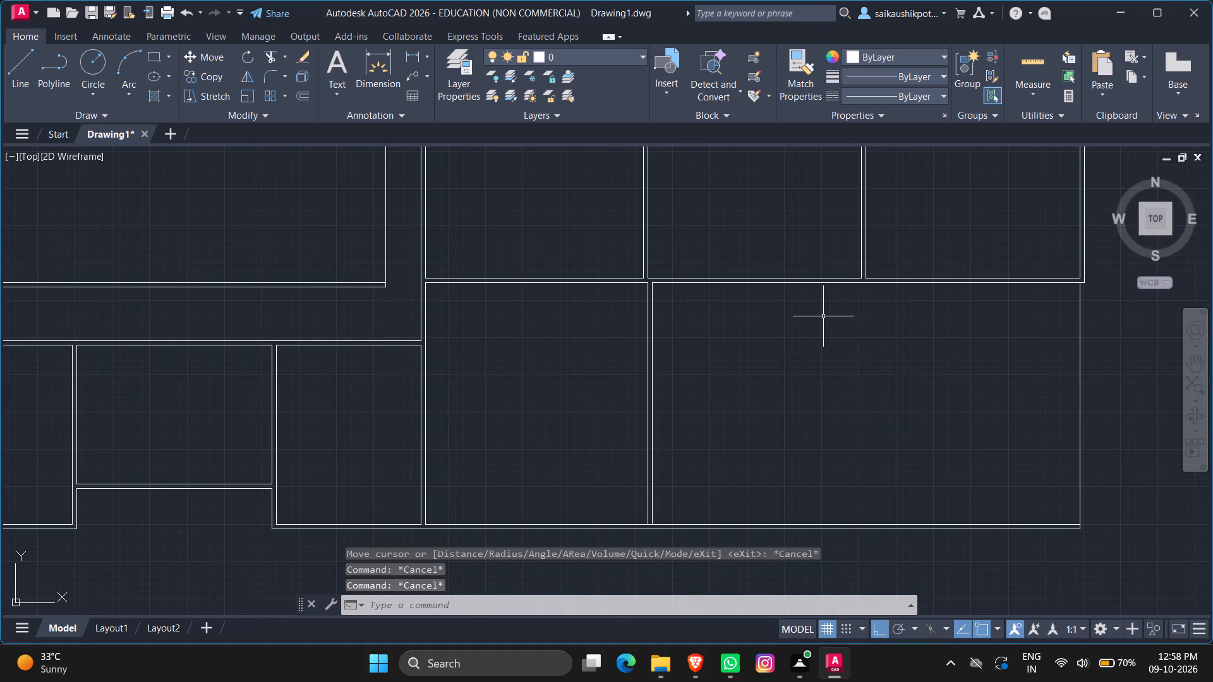
pyautogui.press('o')
pyautogui.press('Return')
pyautogui.write("20'")
pyautogui.press('Return')
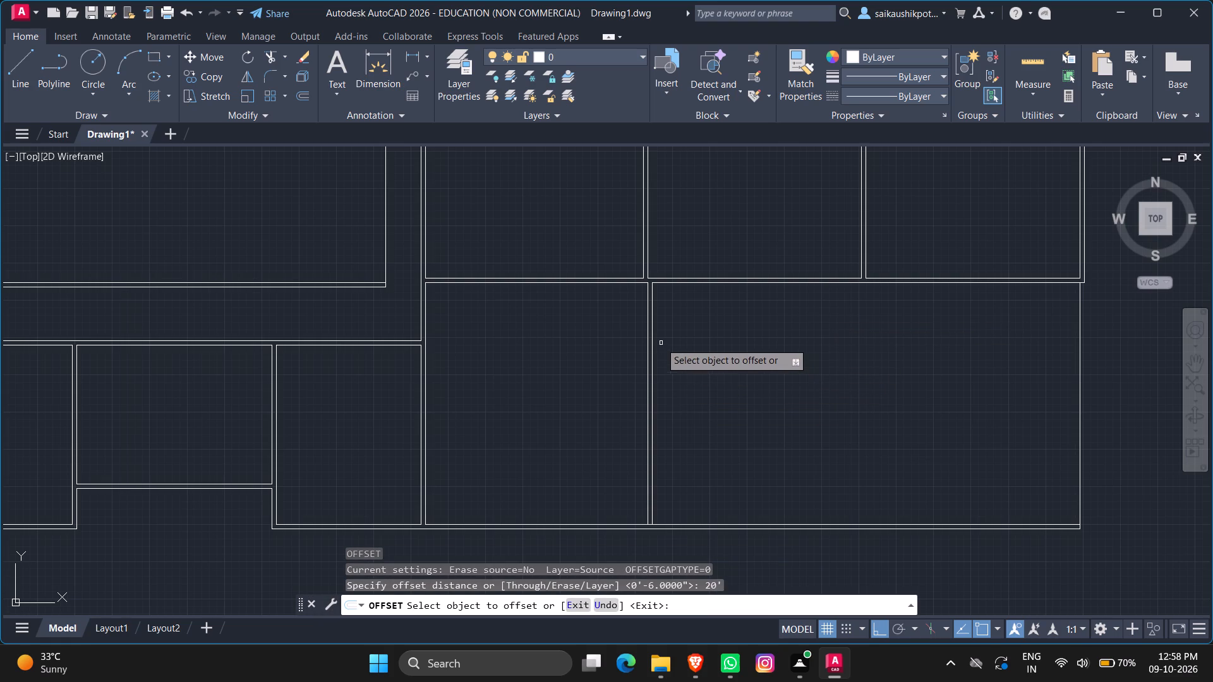
pyautogui.click(653, 328)
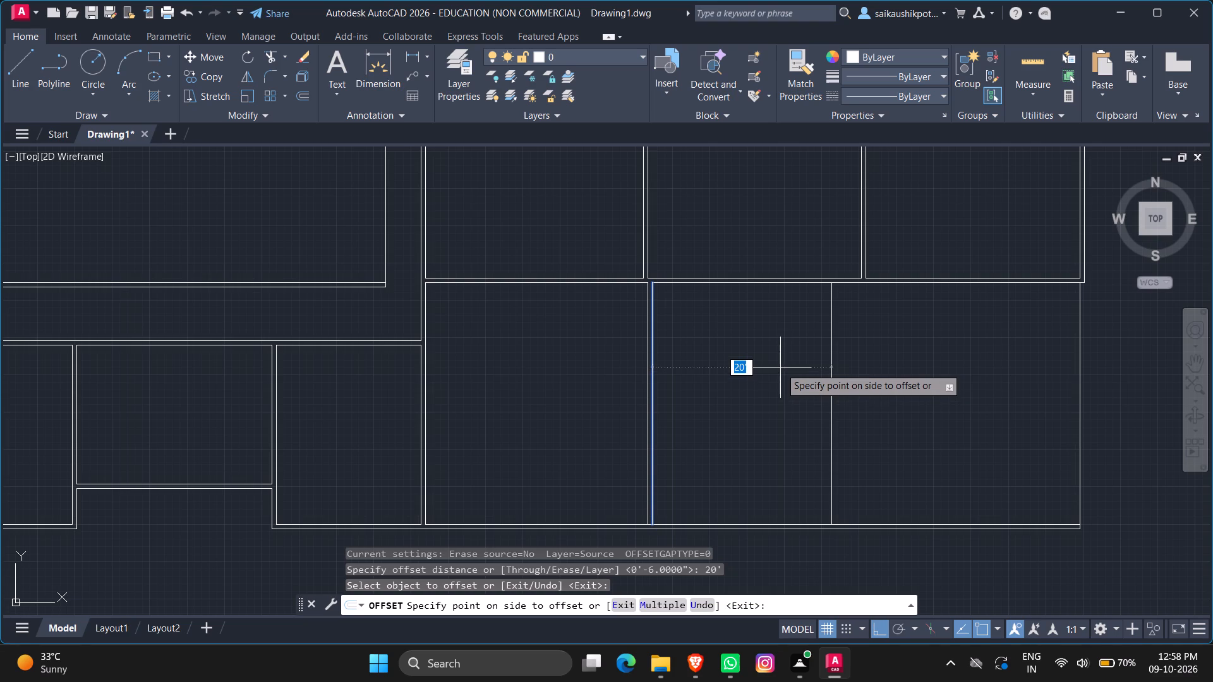
pyautogui.write("23'")
pyautogui.press('Return')
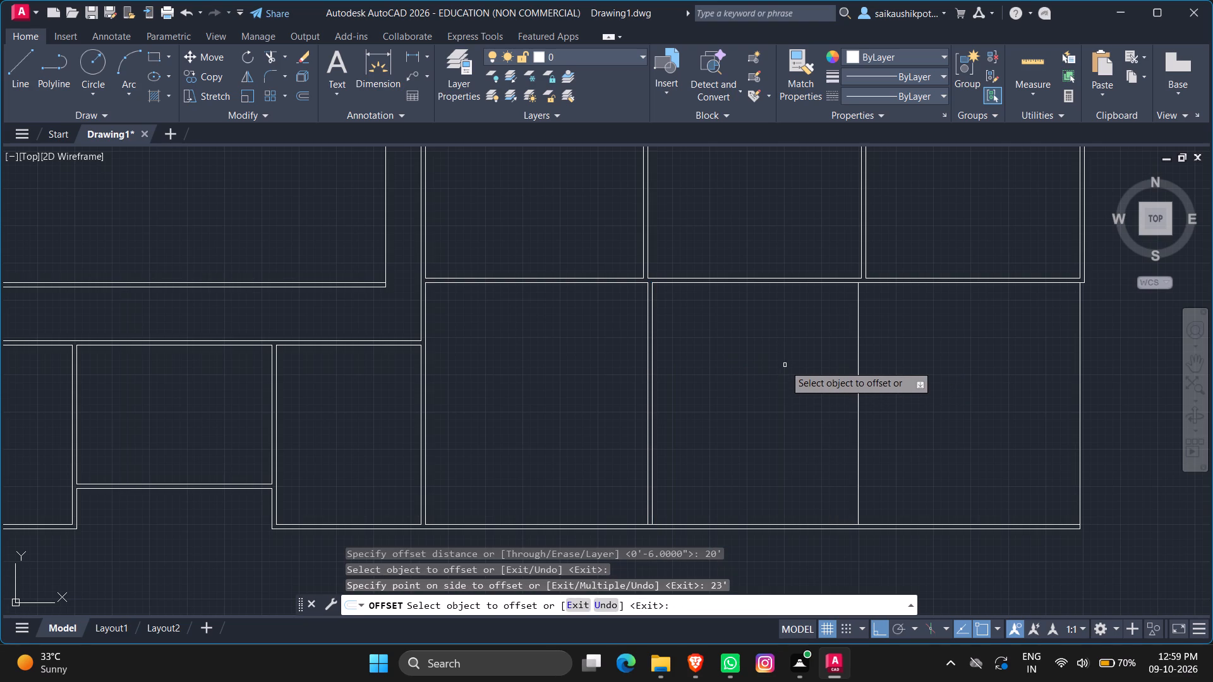
pyautogui.press('Escape')
# Offset the new vertical line 6" to the left to give the second dividing wall its thickness.
pyautogui.scroll(1, 858, 335)
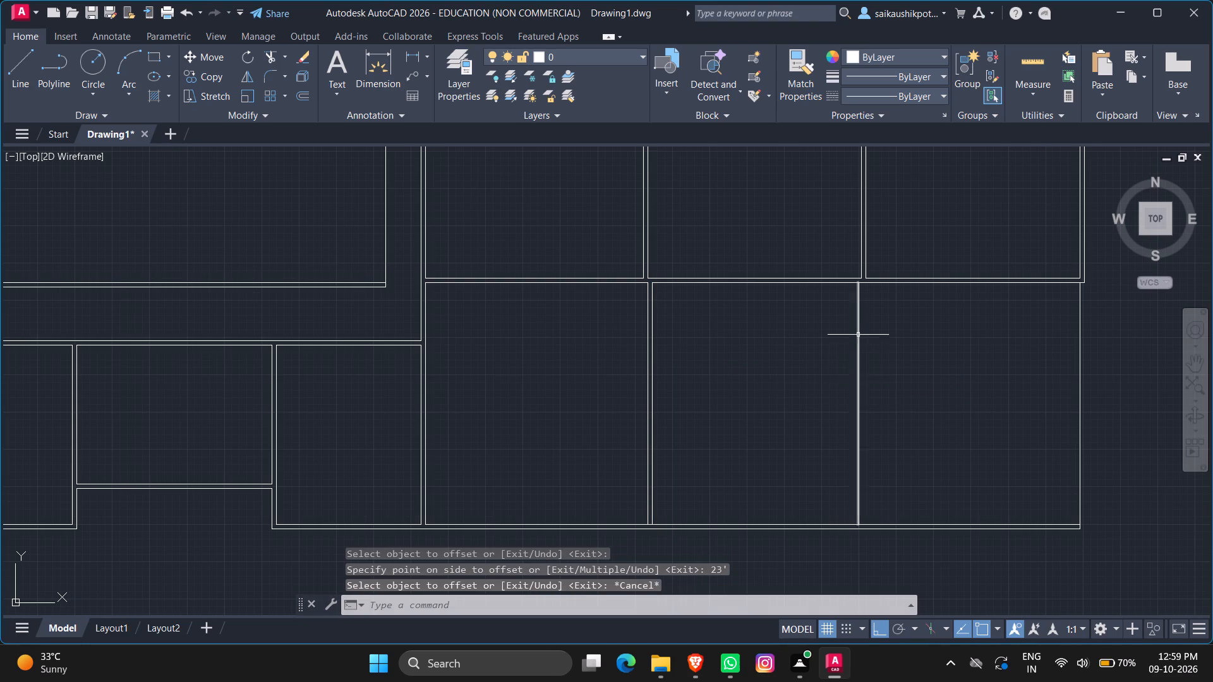
pyautogui.scroll(1, 858, 335)
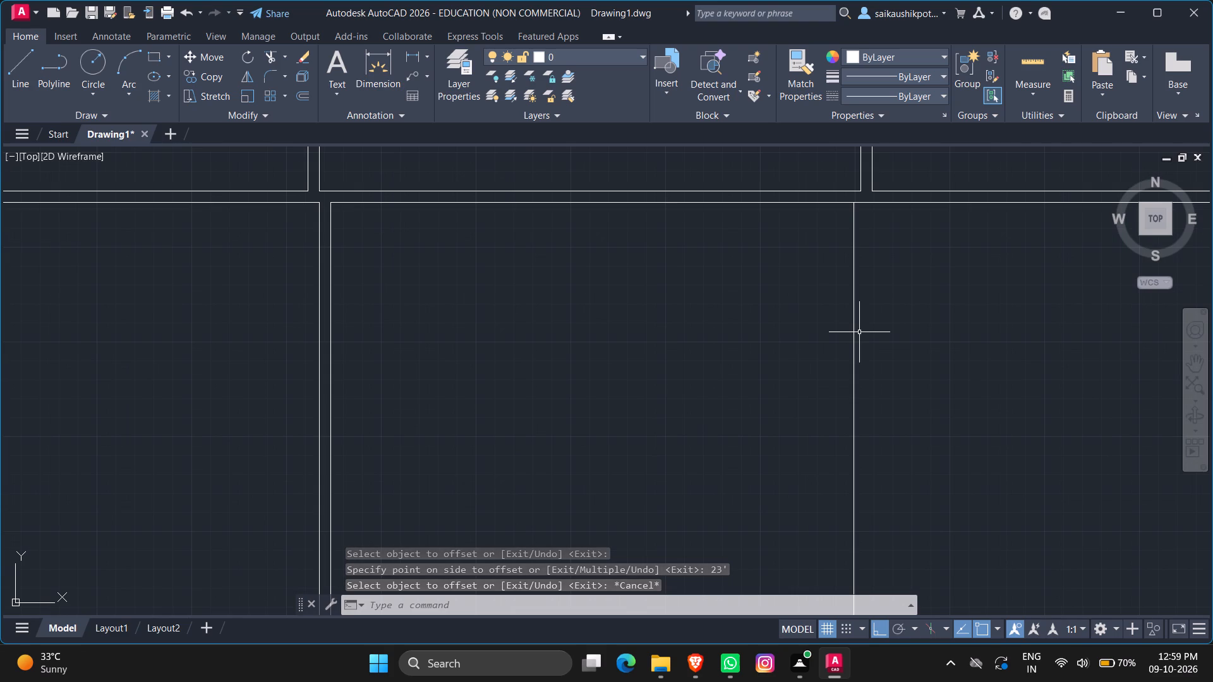
pyautogui.press('Escape')
pyautogui.press('Escape')
pyautogui.press('o')
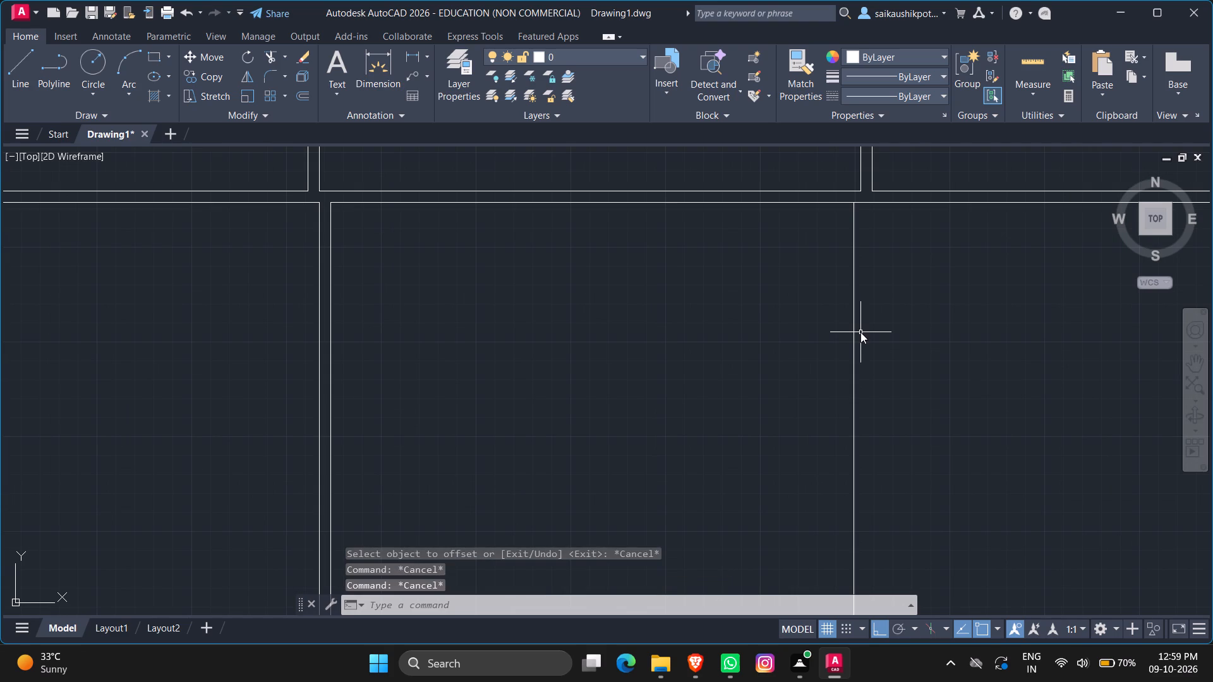
pyautogui.press('Return')
pyautogui.press('6')
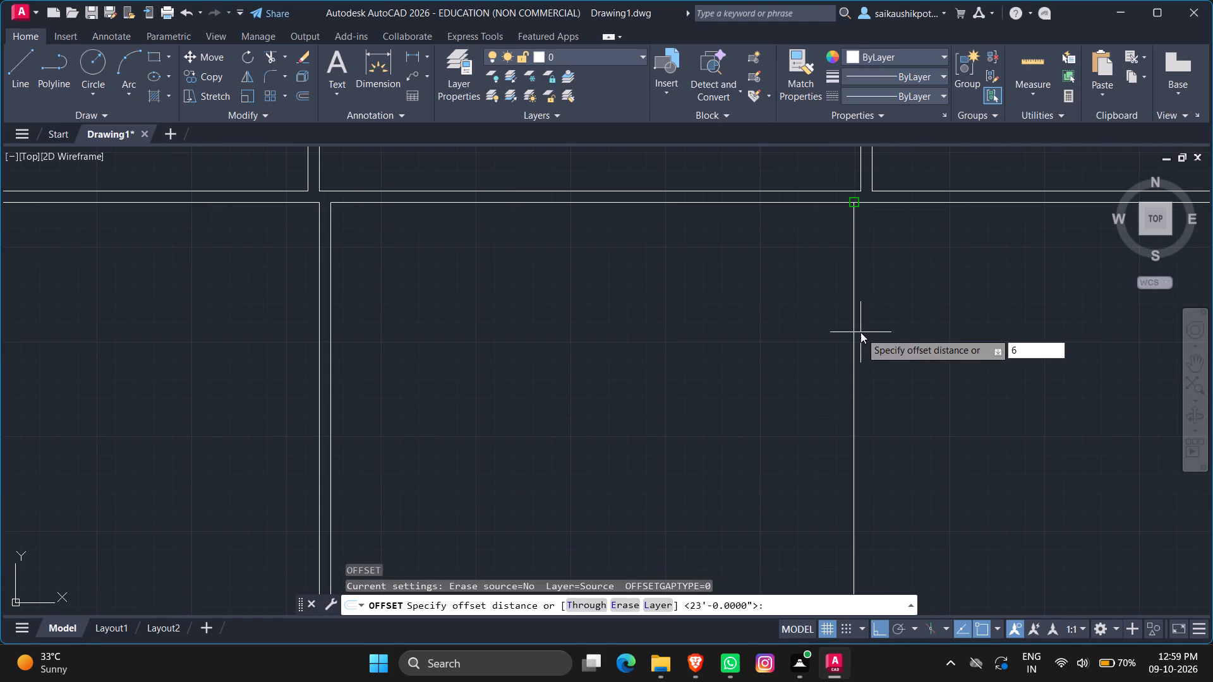
pyautogui.press("'")
pyautogui.press('BackSpace')
pyautogui.hotkey('shift', '"')
pyautogui.press('Return')
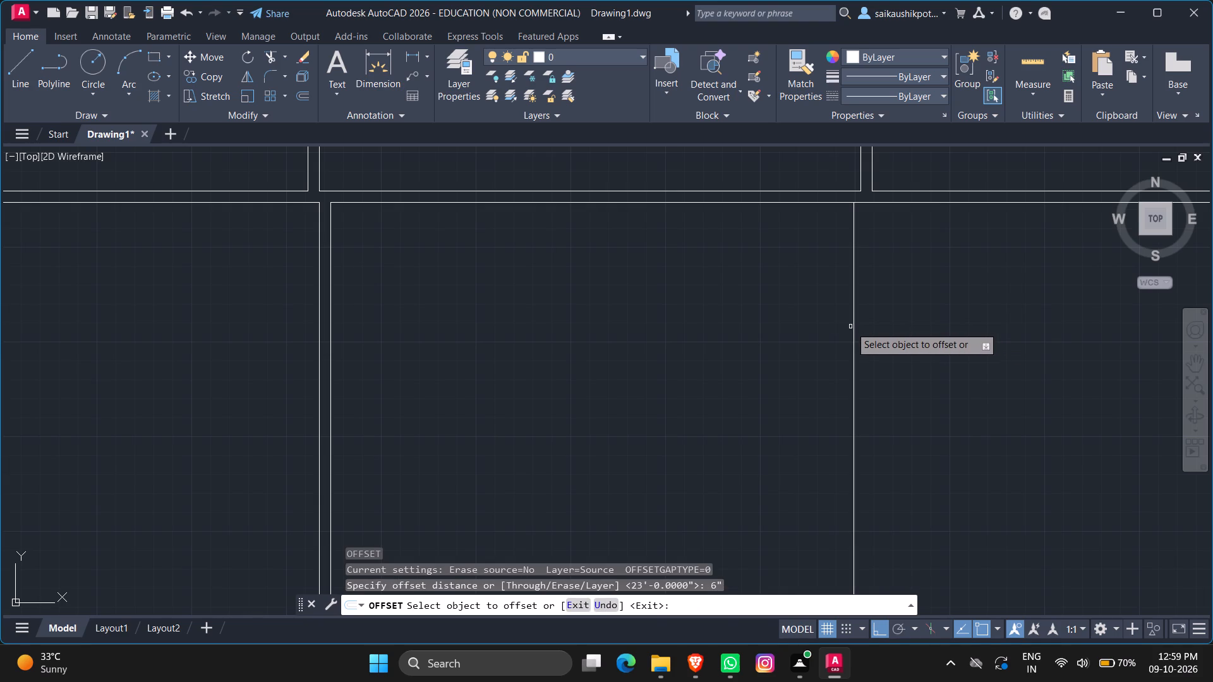
pyautogui.click(850, 326)
pyautogui.click(853, 345)
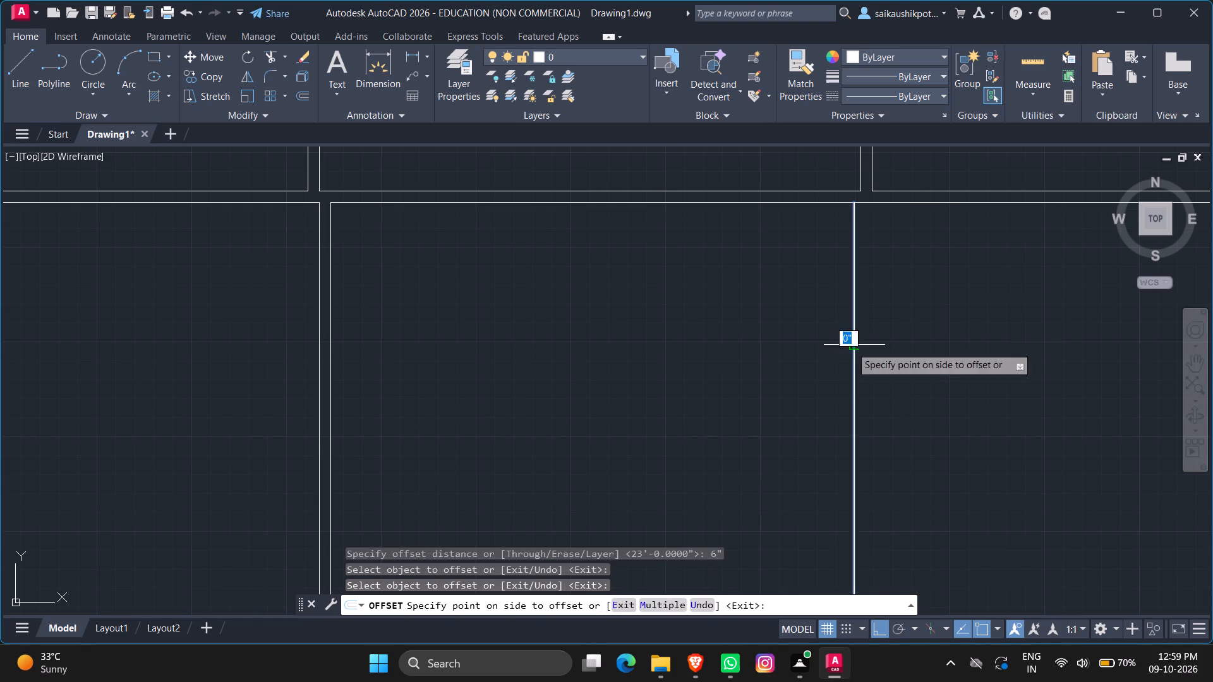
pyautogui.click(799, 365)
pyautogui.scroll(-3, 862, 333)
pyautogui.scroll(2, 862, 344)
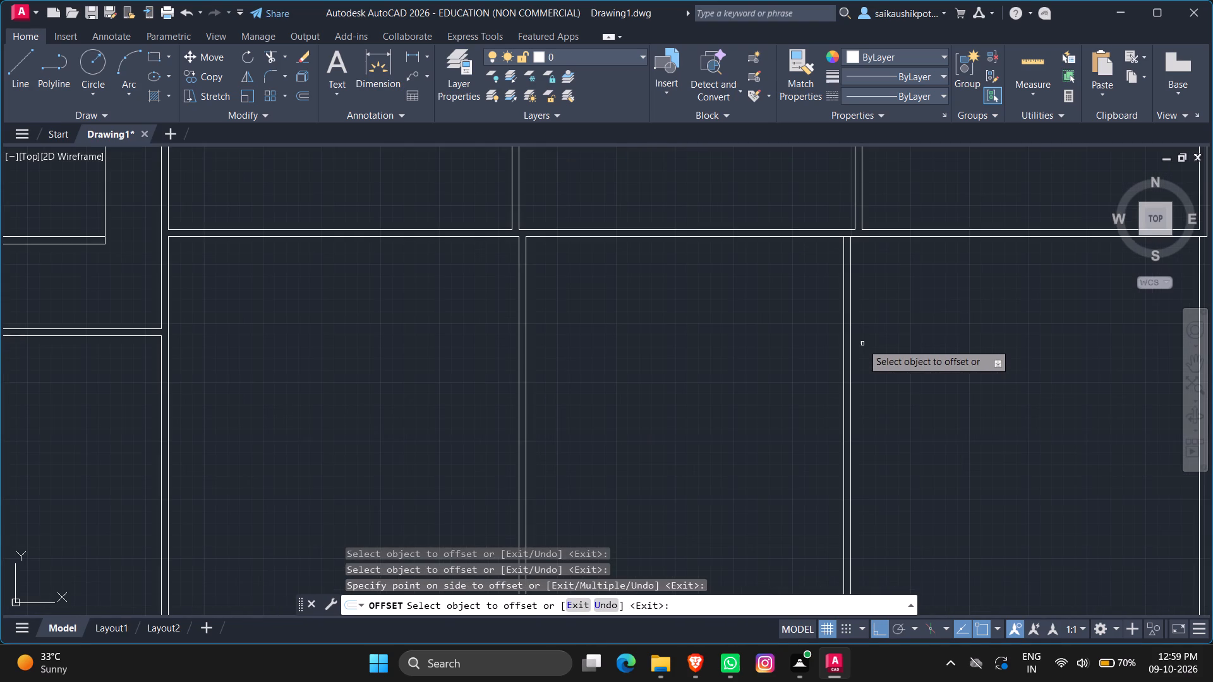
pyautogui.scroll(3, 833, 203)
pyautogui.press('Escape')
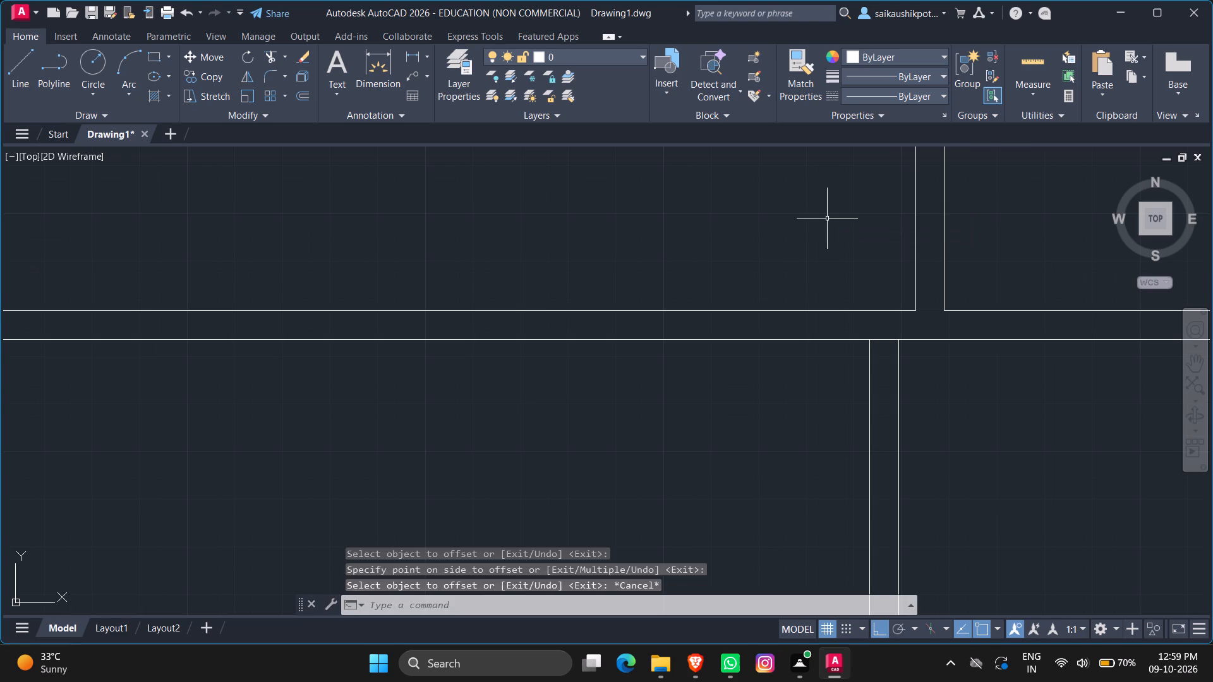
pyautogui.press('Escape')
pyautogui.press('Escape')
# Trim the horizontal wall's lower face between the two faces of the second dividing wall.
pyautogui.write('TR')
pyautogui.press('Return')
pyautogui.press('Return')
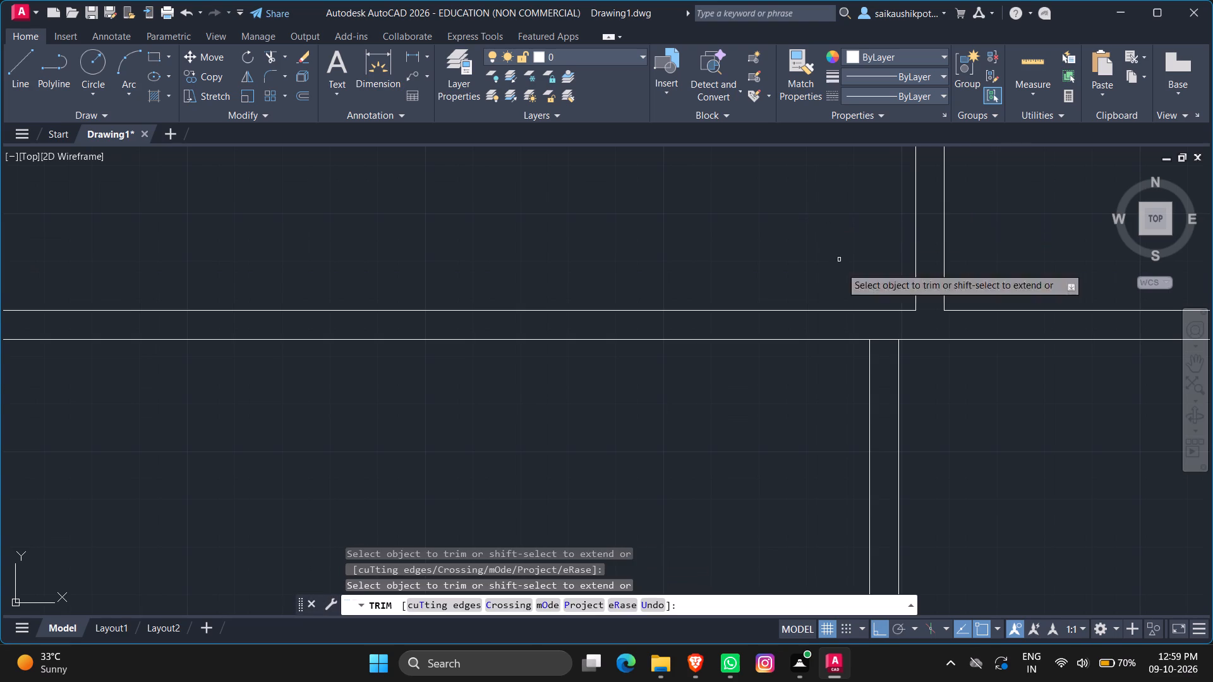
pyautogui.click(876, 340)
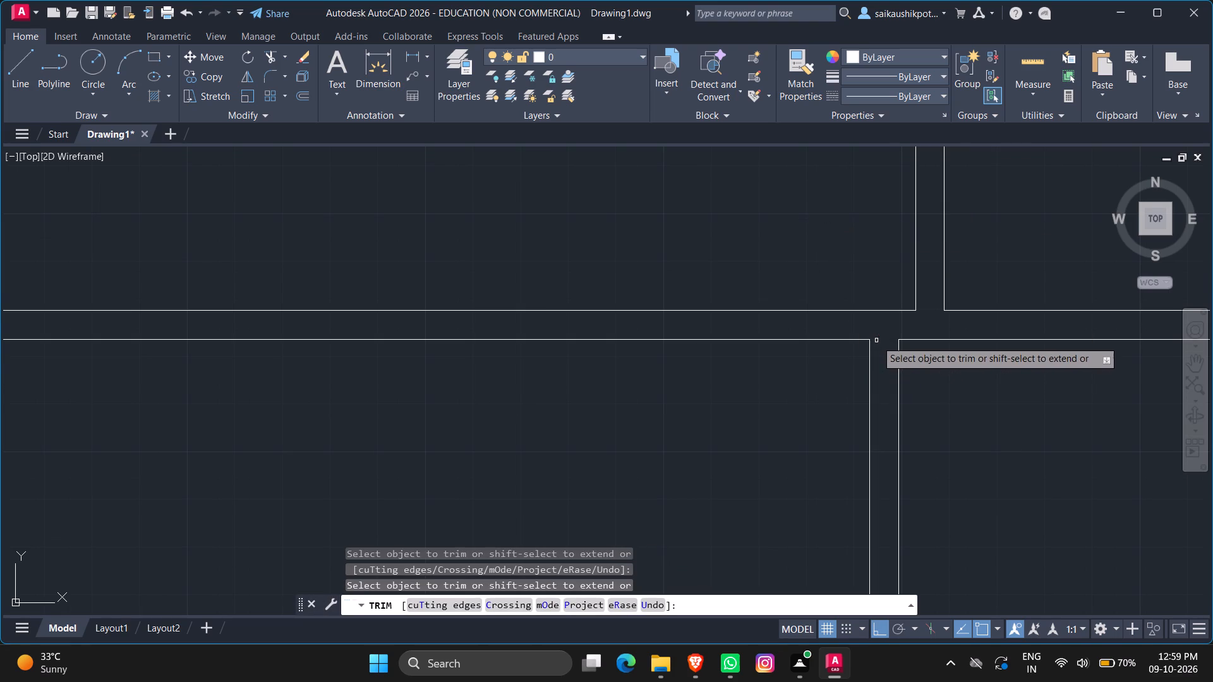
pyautogui.press('Escape')
pyautogui.press('Escape')
# Measure the width and height of the lower room between the two dividing walls.
pyautogui.scroll(-4, 831, 246)
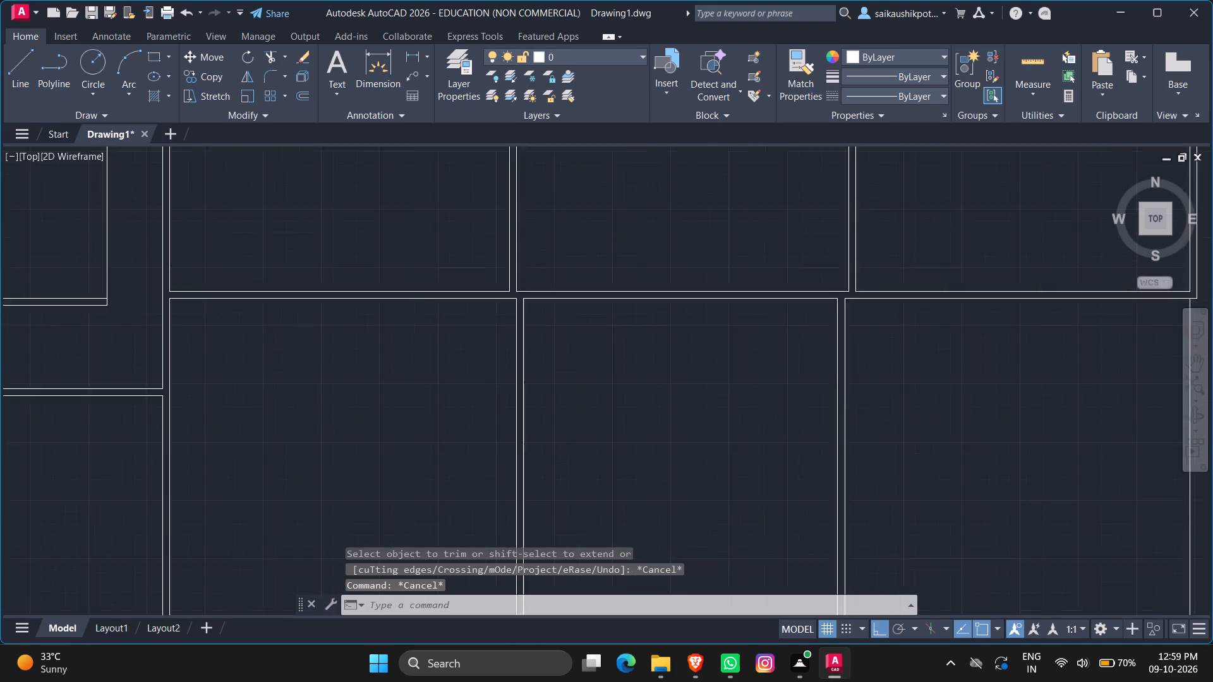
pyautogui.scroll(-1, 822, 325)
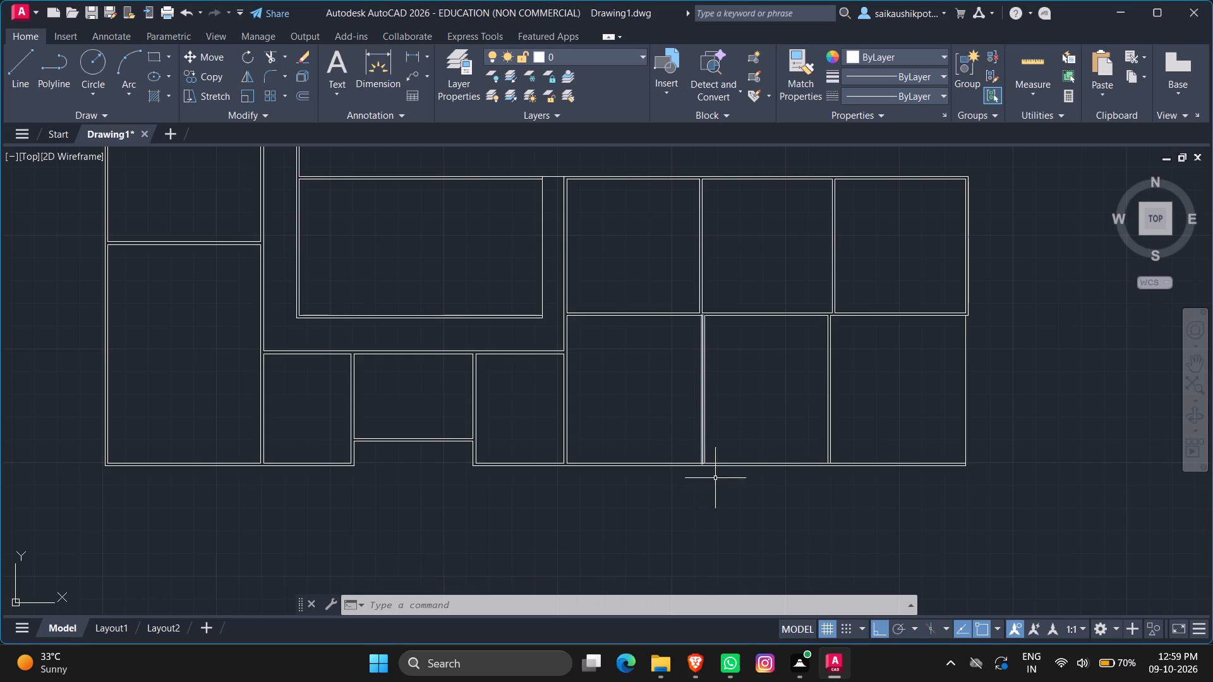
pyautogui.scroll(1, 764, 311)
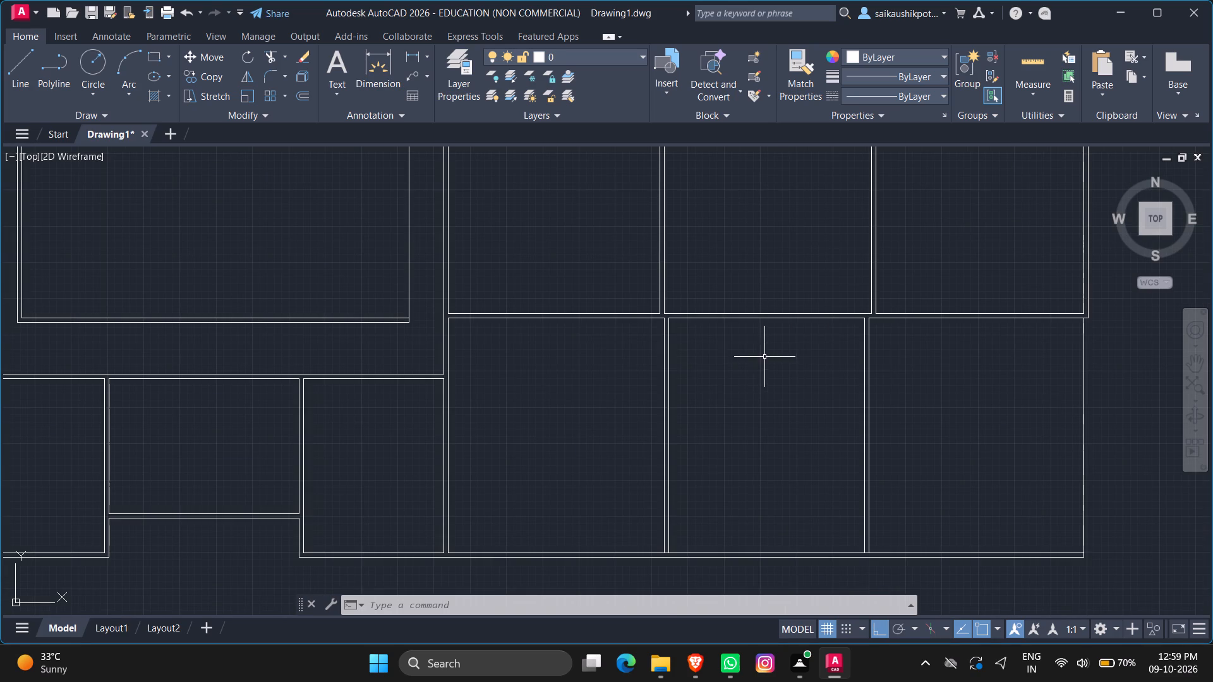
pyautogui.moveTo(1032, 59); pyautogui.dragTo(1025, 63)
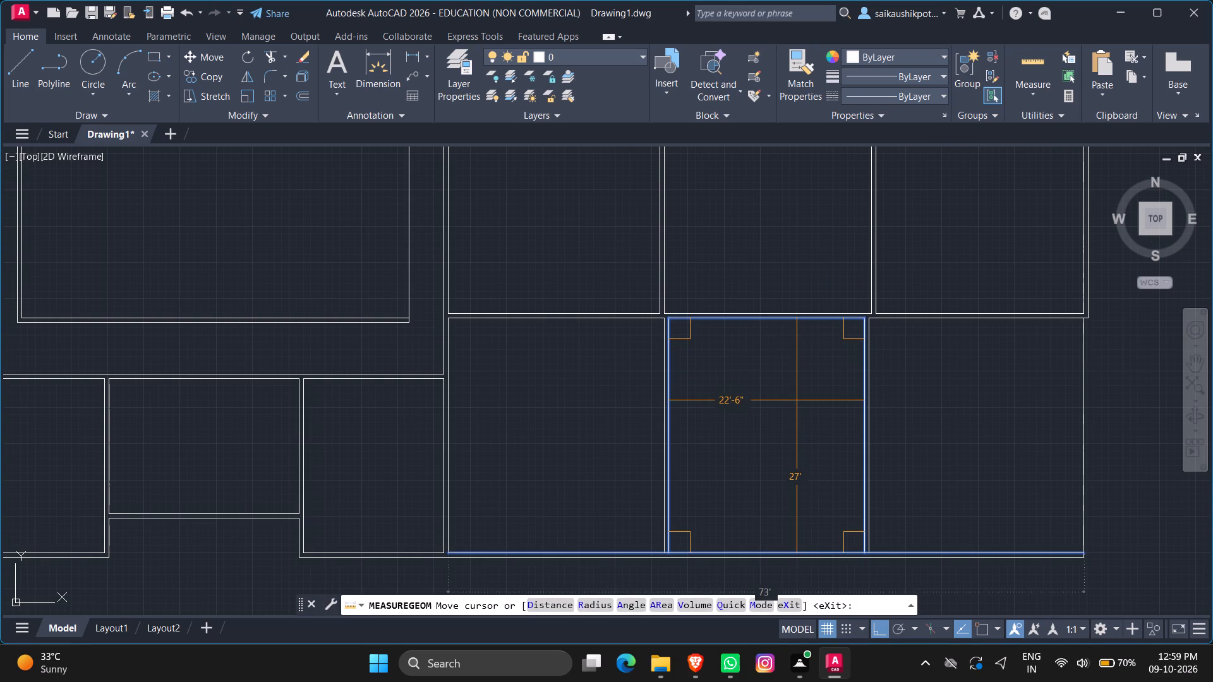
# Measure the width and height of the lower room between the two dividing walls again.
pyautogui.press('Escape')
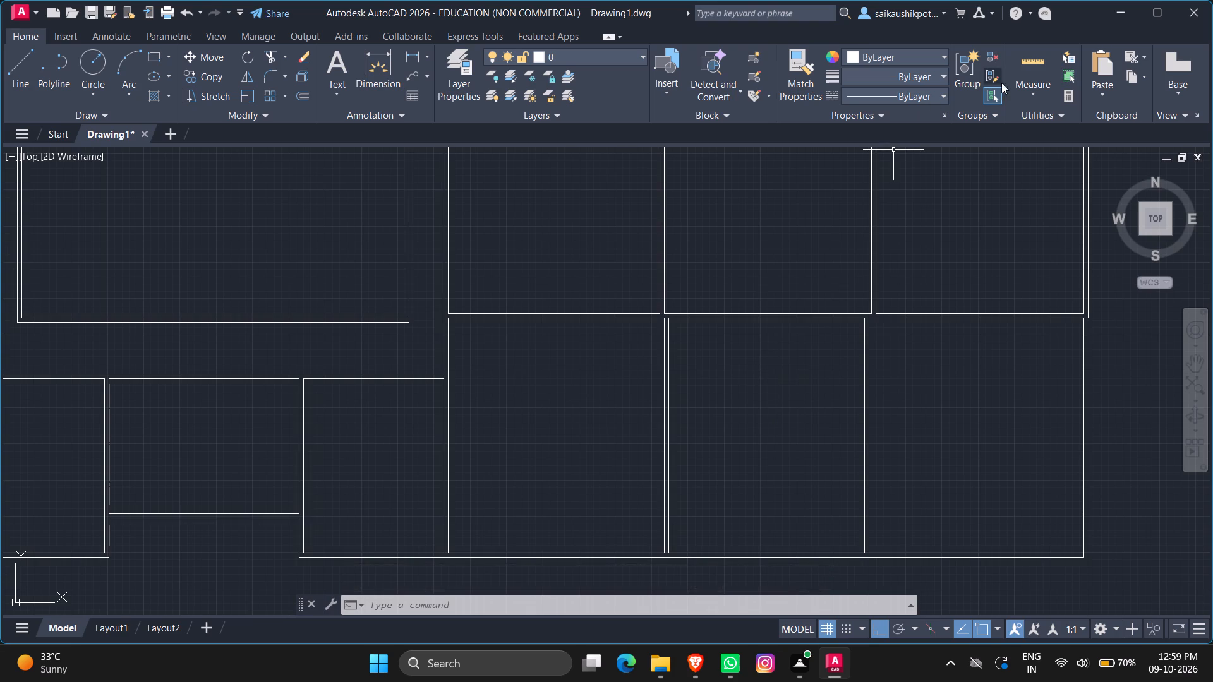
pyautogui.click(1028, 61)
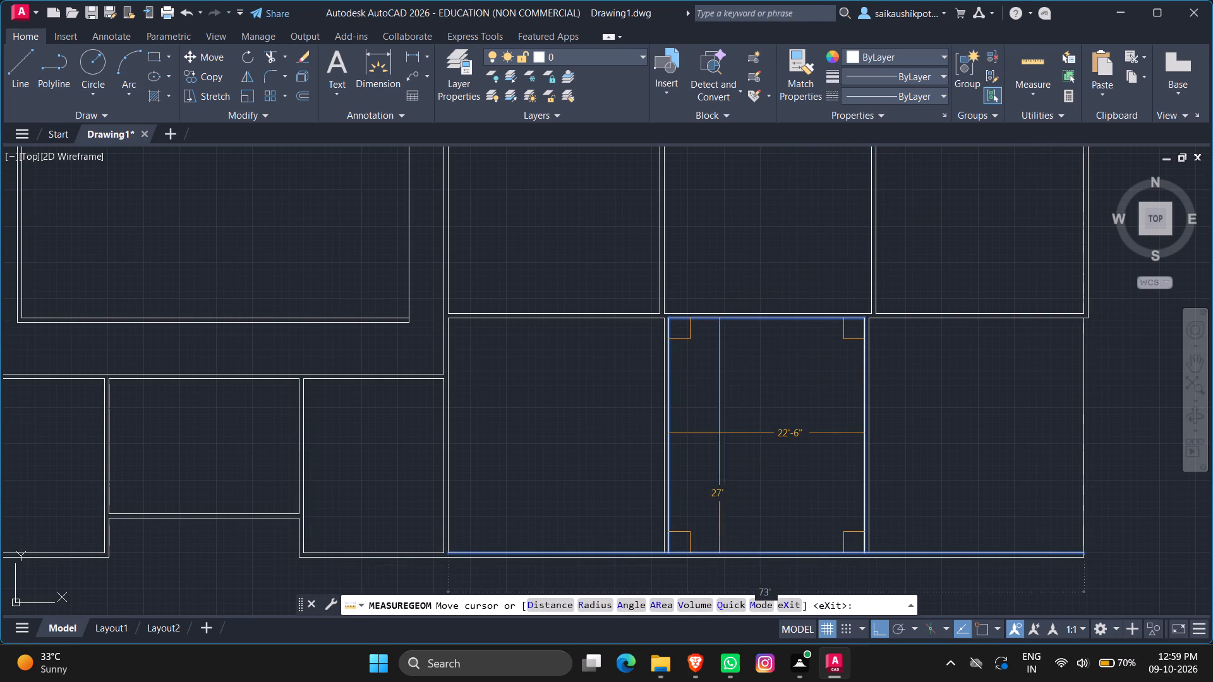
pyautogui.press('Escape')
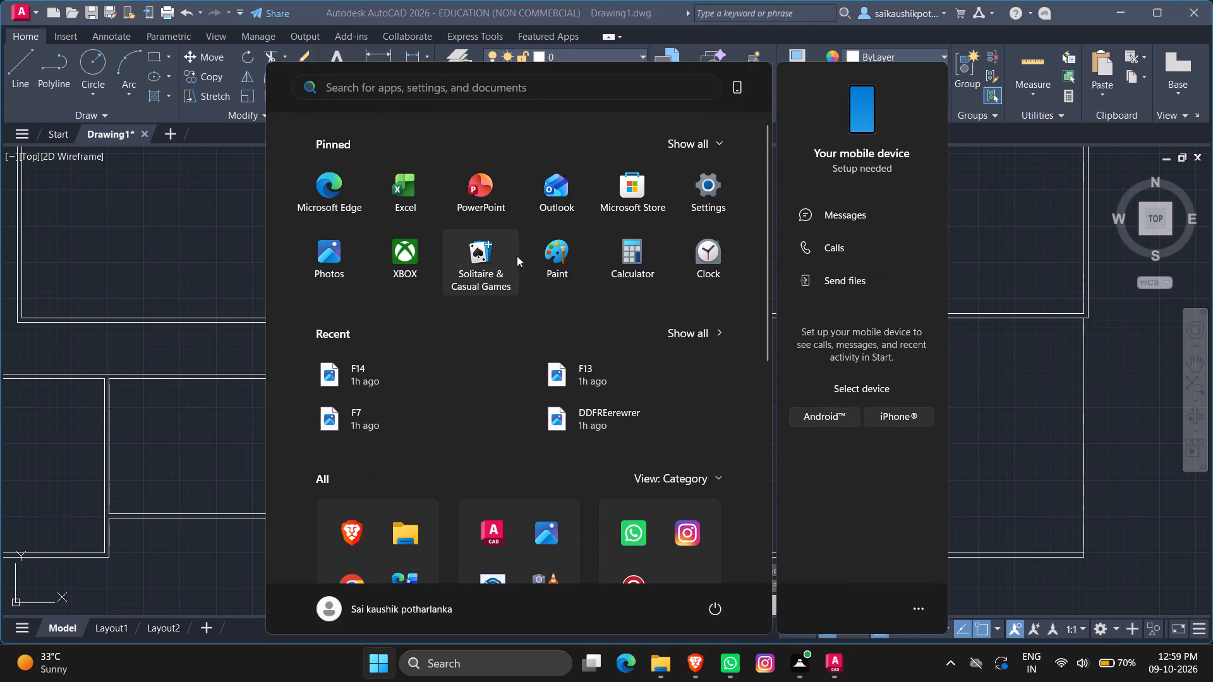
pyautogui.click(631, 262)
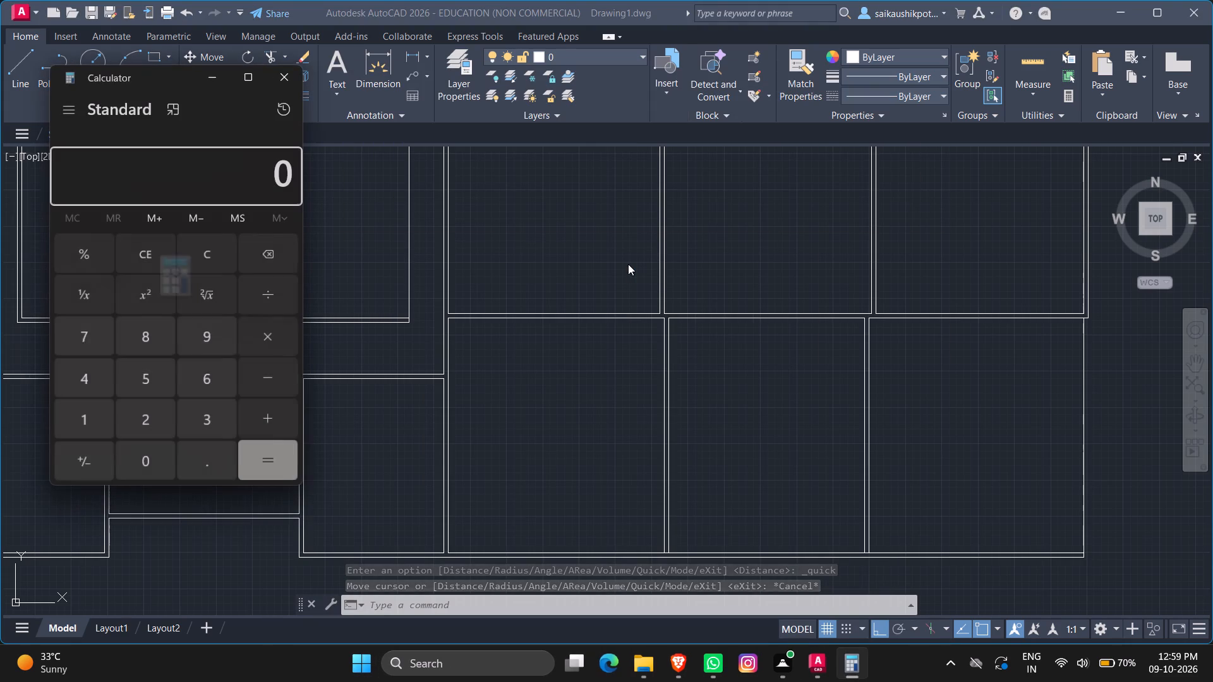
pyautogui.click(1030, 57)
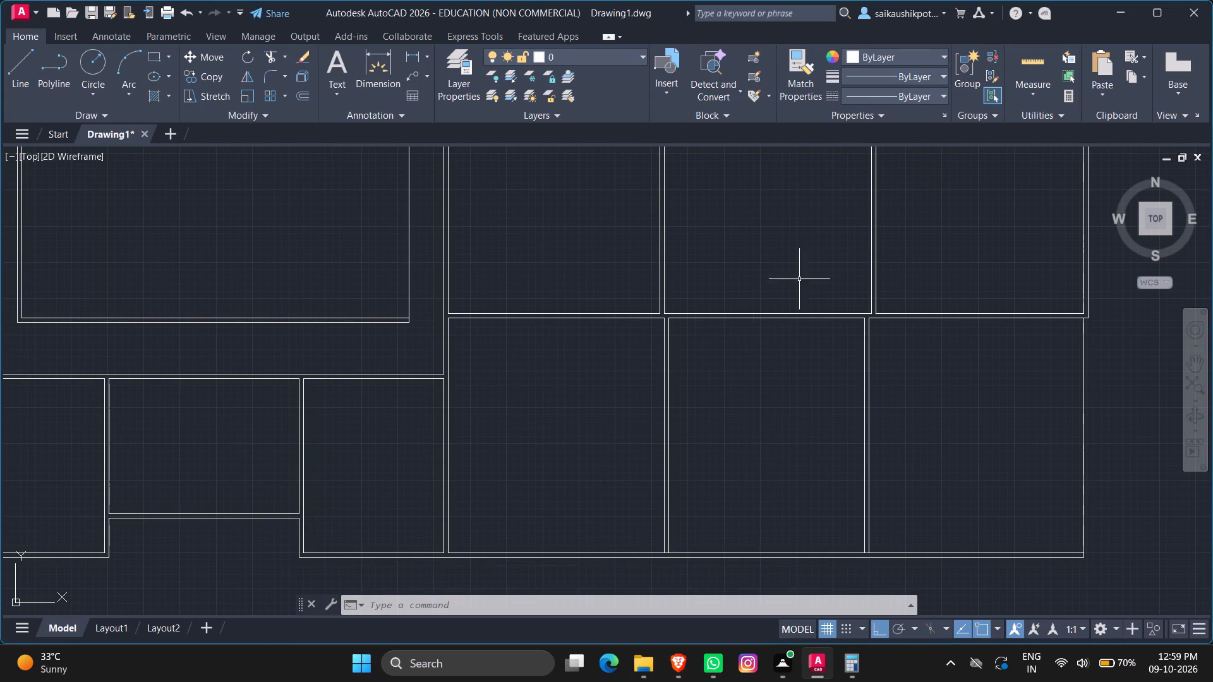
pyautogui.click(1026, 65)
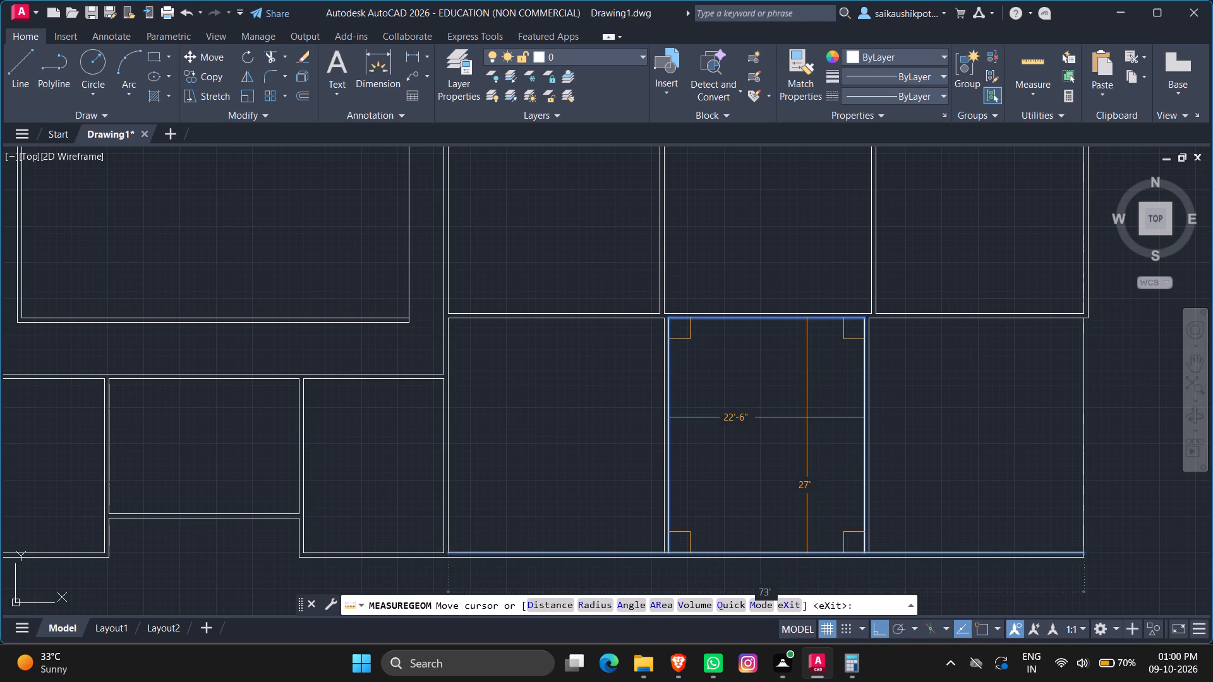
pyautogui.press('Escape')
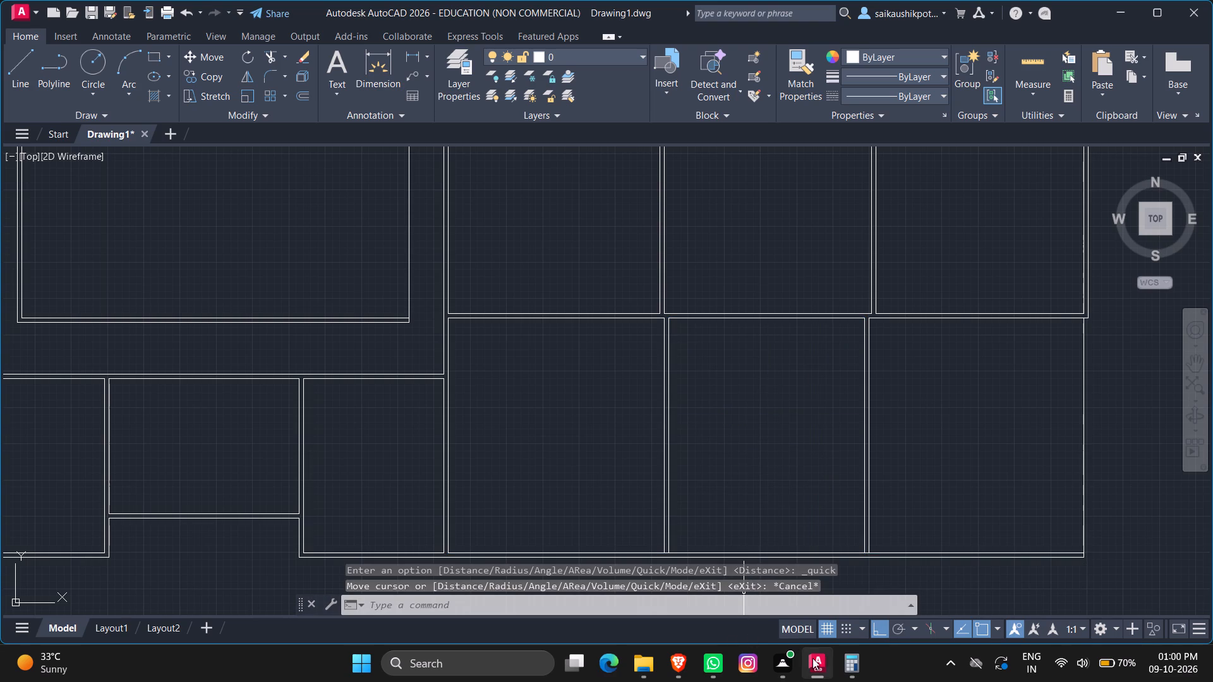
# Switch to Calculator, divide 27 by 3, and return to the drawing.
pyautogui.click(851, 668)
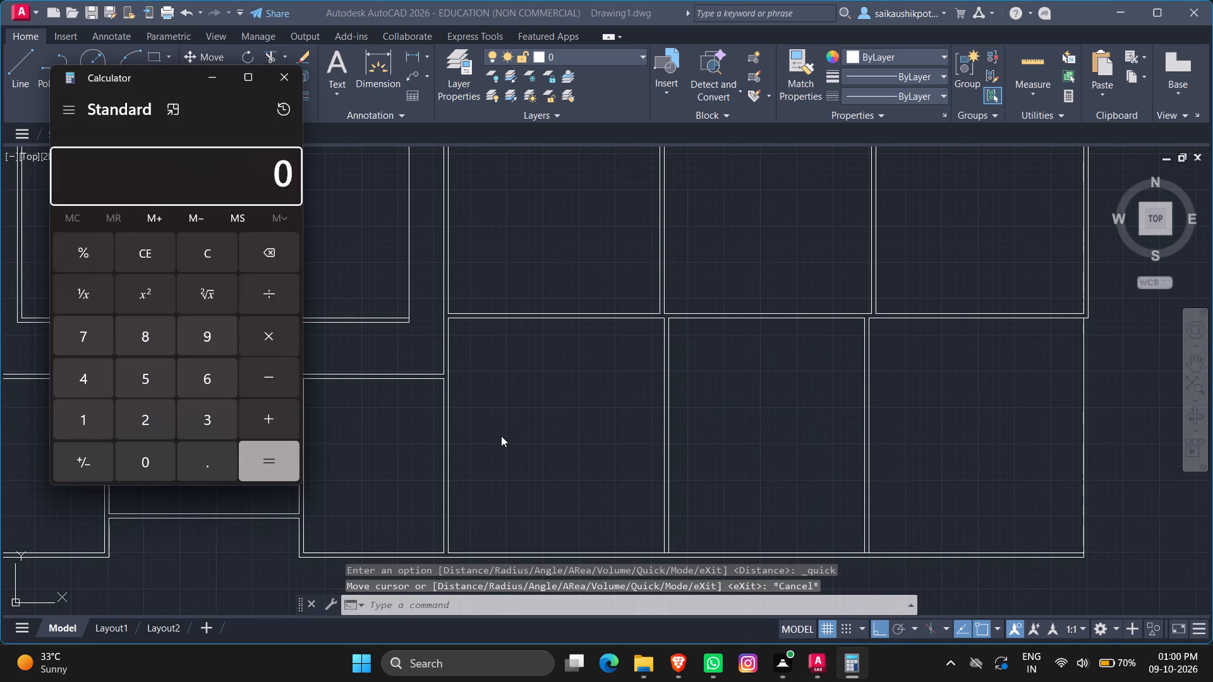
pyautogui.write('27')
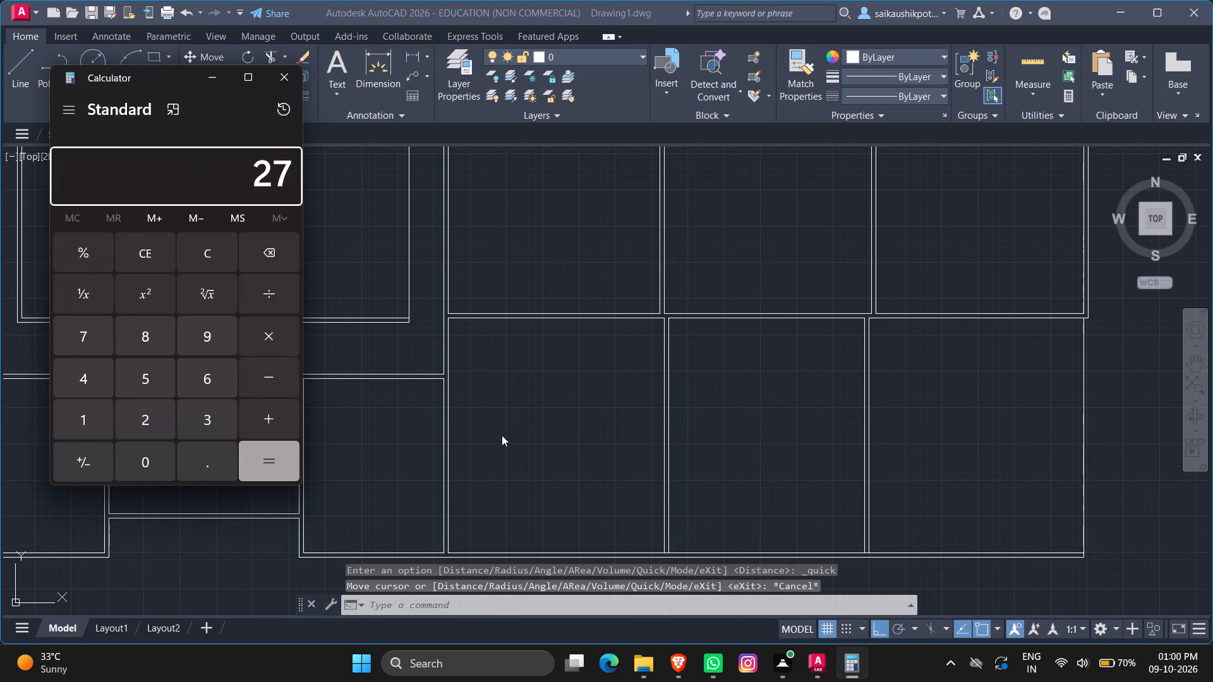
pyautogui.write('/3')
pyautogui.press('Return')
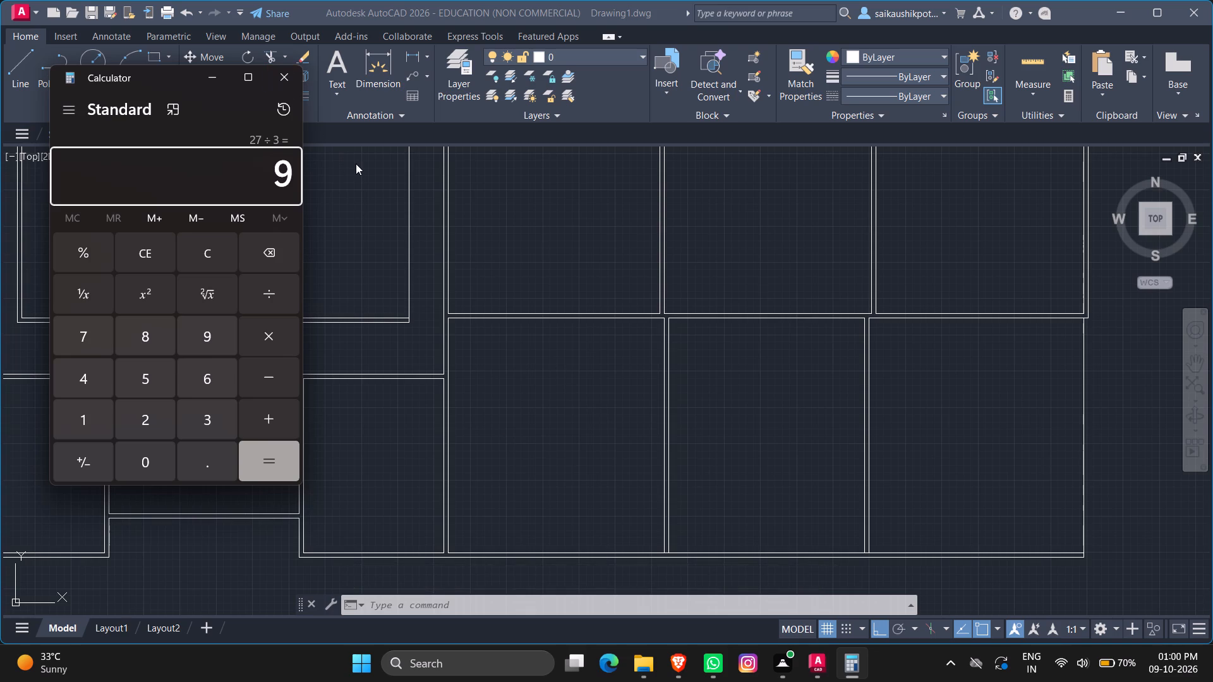
pyautogui.hotkey('alt', 'Tab')
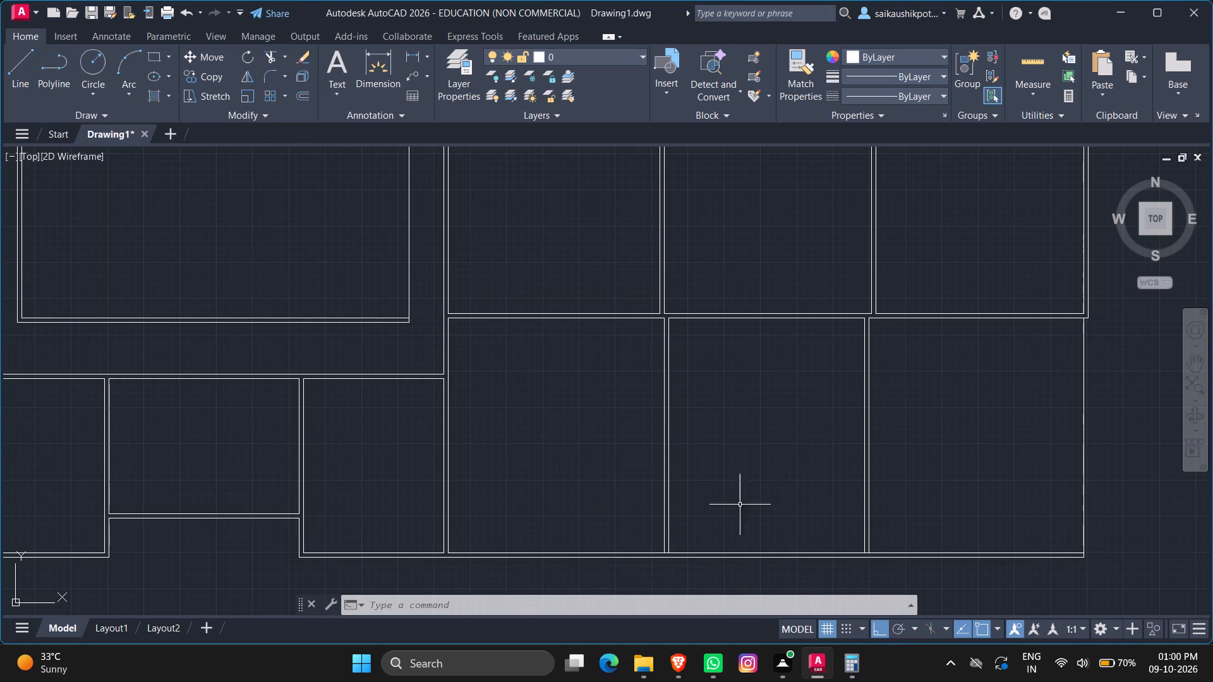
pyautogui.press('Escape')
pyautogui.press('Escape')
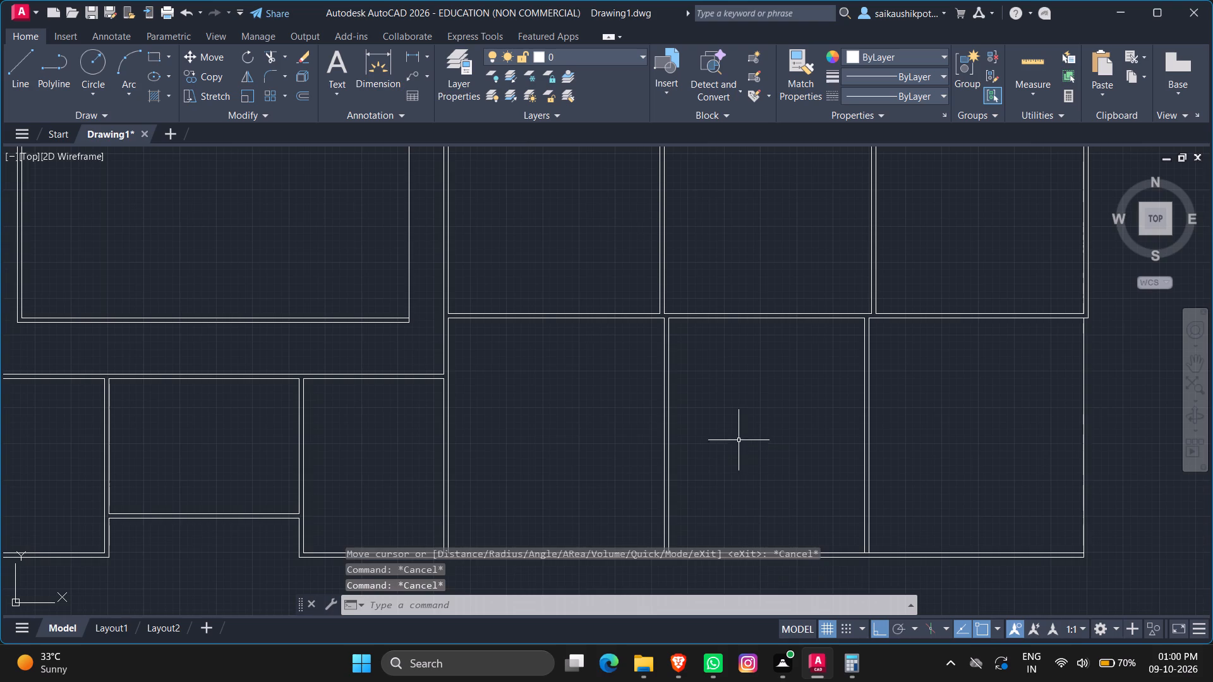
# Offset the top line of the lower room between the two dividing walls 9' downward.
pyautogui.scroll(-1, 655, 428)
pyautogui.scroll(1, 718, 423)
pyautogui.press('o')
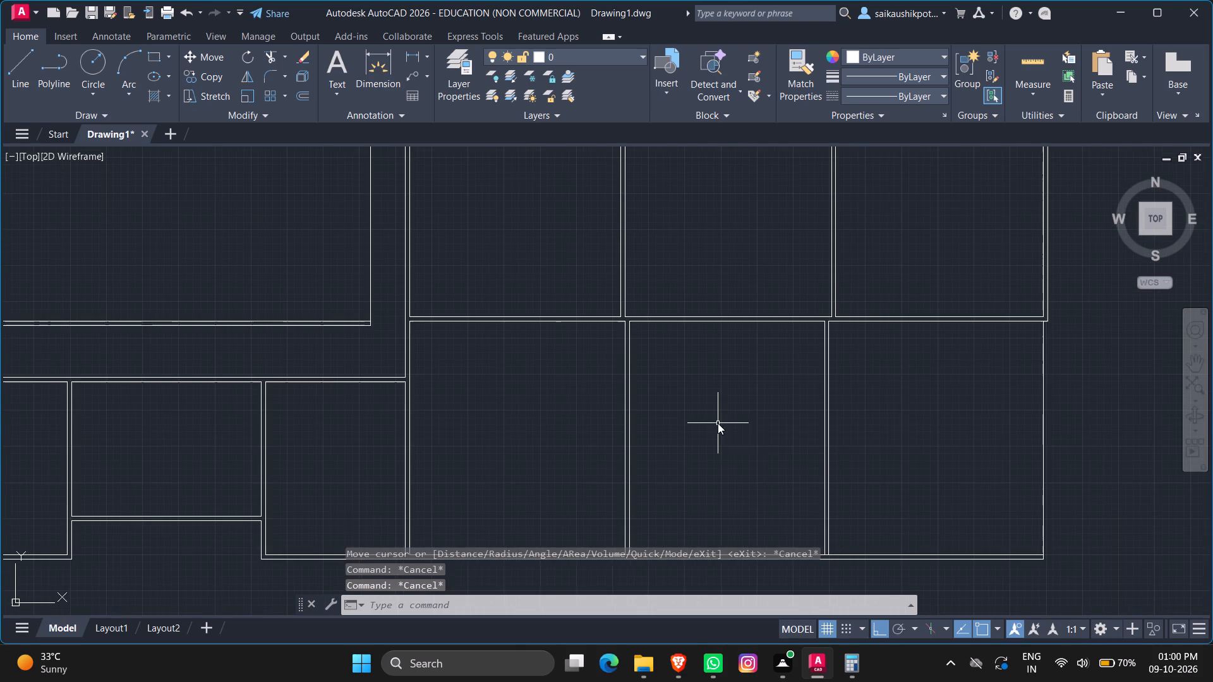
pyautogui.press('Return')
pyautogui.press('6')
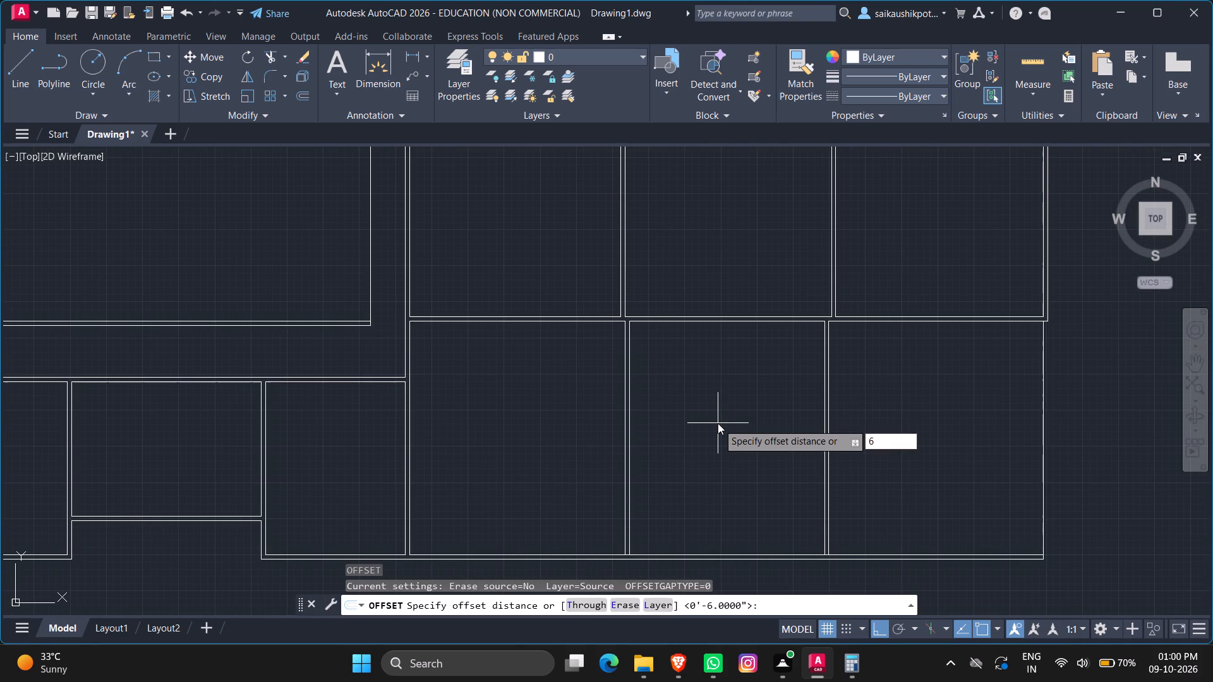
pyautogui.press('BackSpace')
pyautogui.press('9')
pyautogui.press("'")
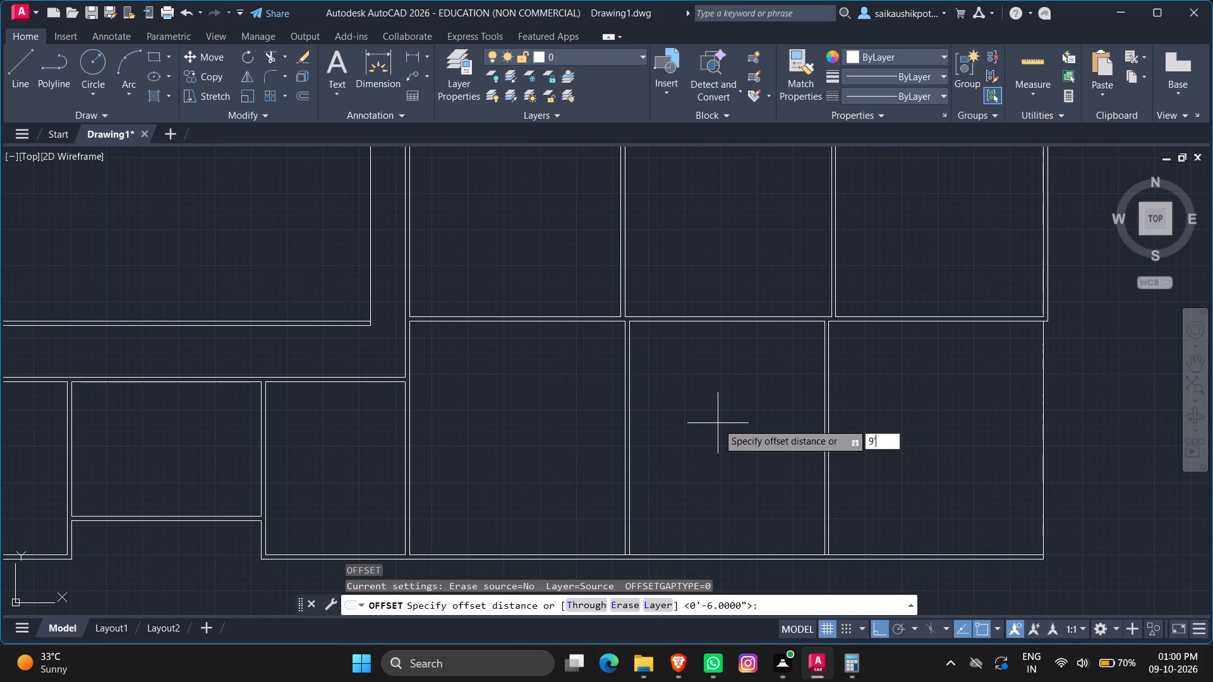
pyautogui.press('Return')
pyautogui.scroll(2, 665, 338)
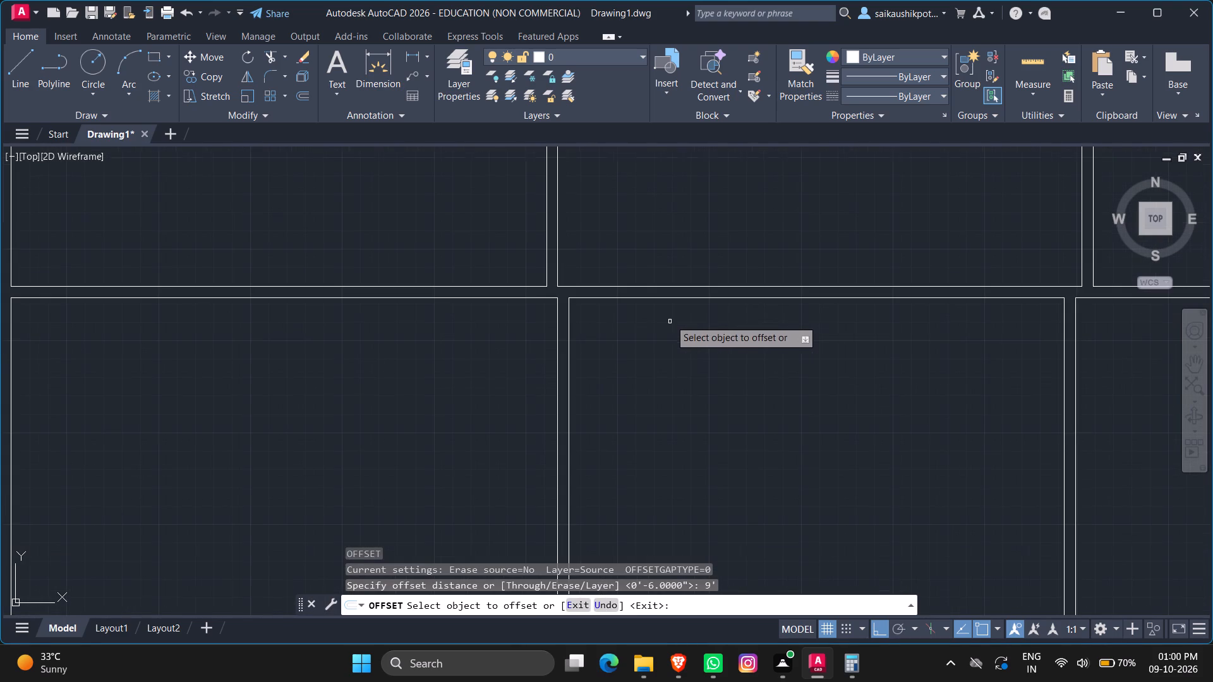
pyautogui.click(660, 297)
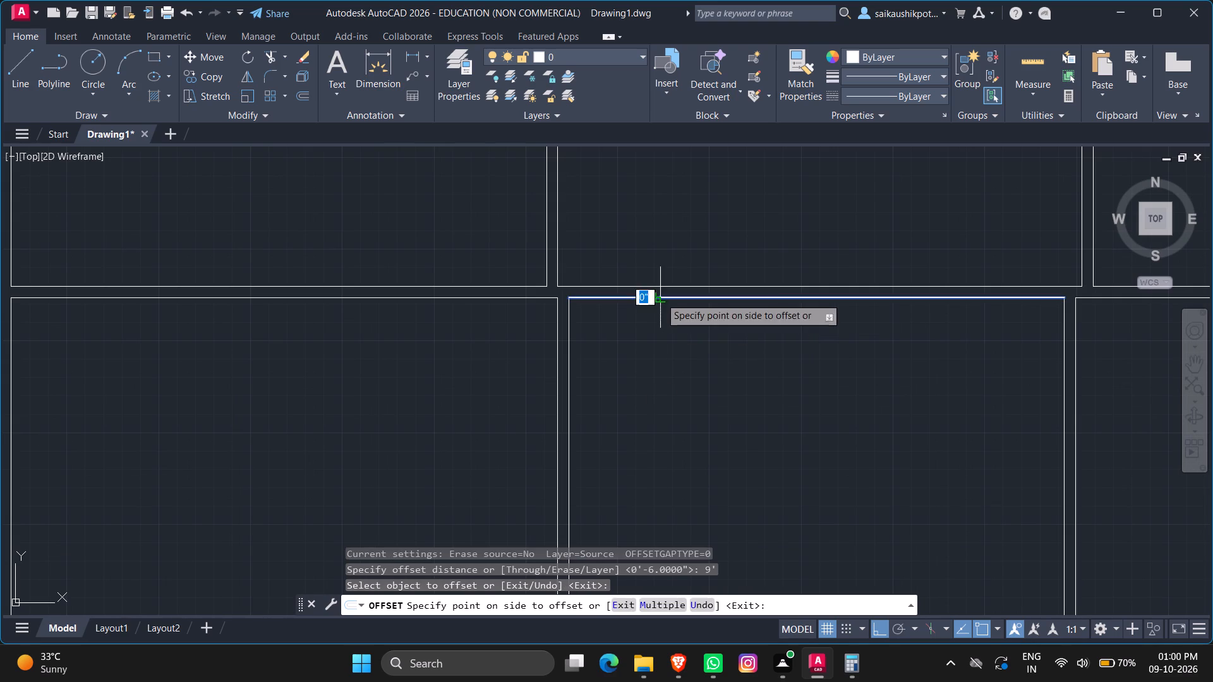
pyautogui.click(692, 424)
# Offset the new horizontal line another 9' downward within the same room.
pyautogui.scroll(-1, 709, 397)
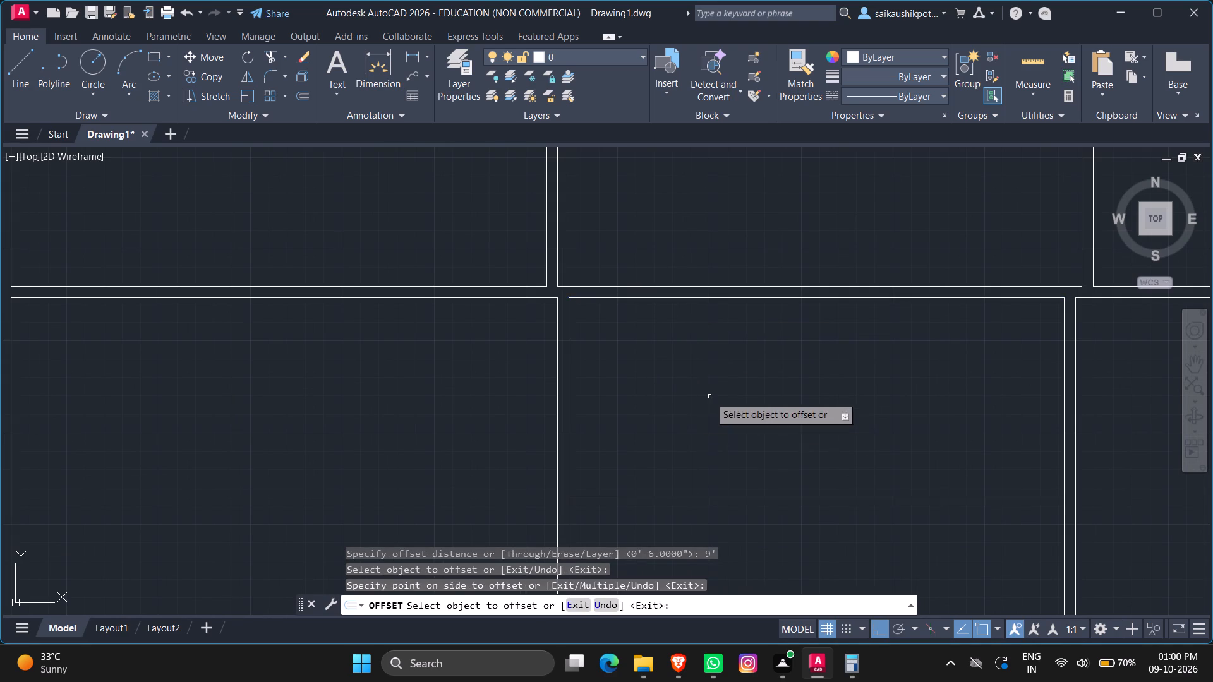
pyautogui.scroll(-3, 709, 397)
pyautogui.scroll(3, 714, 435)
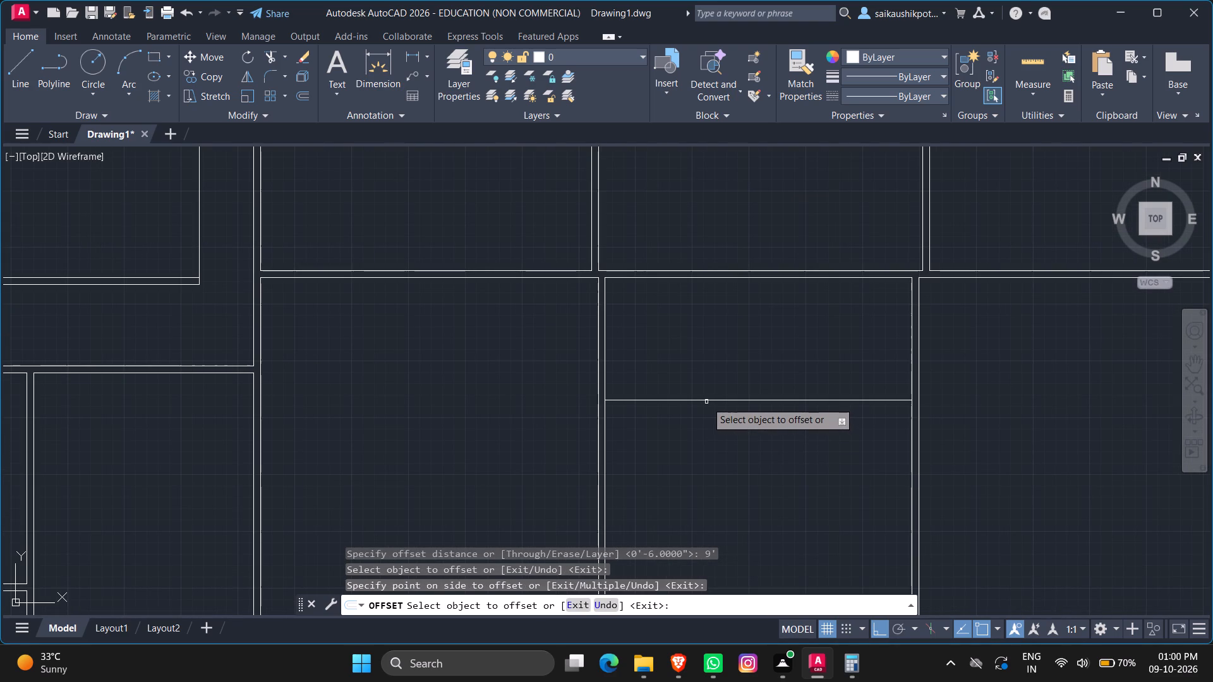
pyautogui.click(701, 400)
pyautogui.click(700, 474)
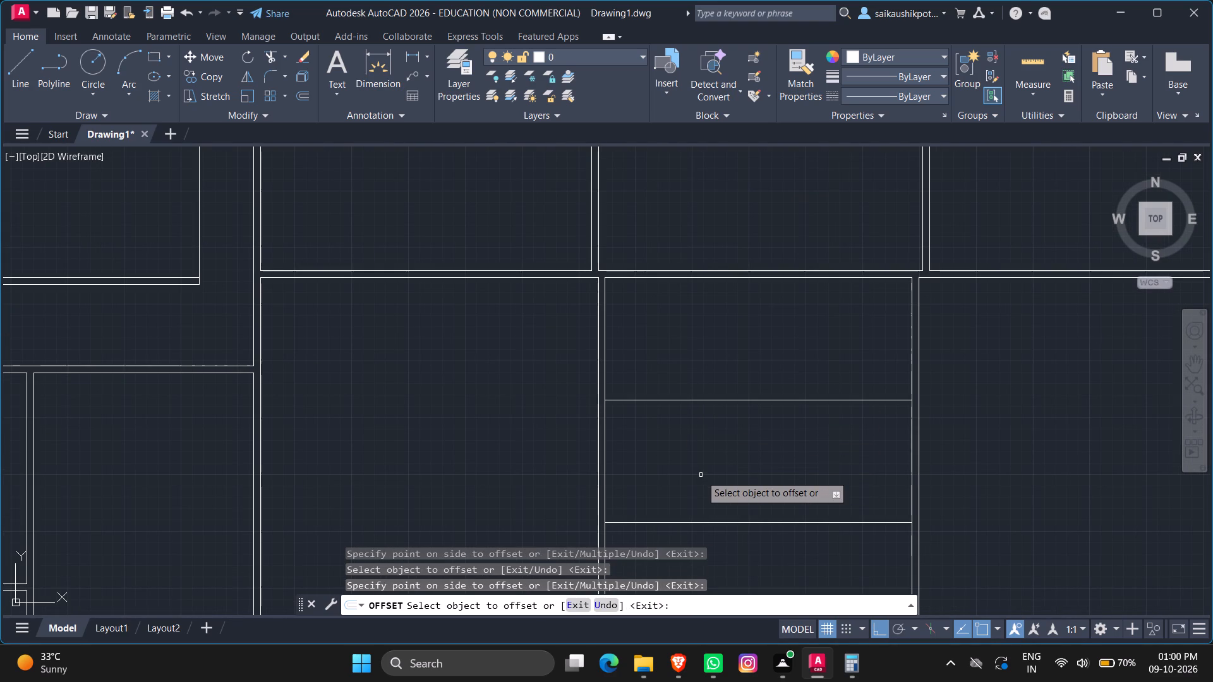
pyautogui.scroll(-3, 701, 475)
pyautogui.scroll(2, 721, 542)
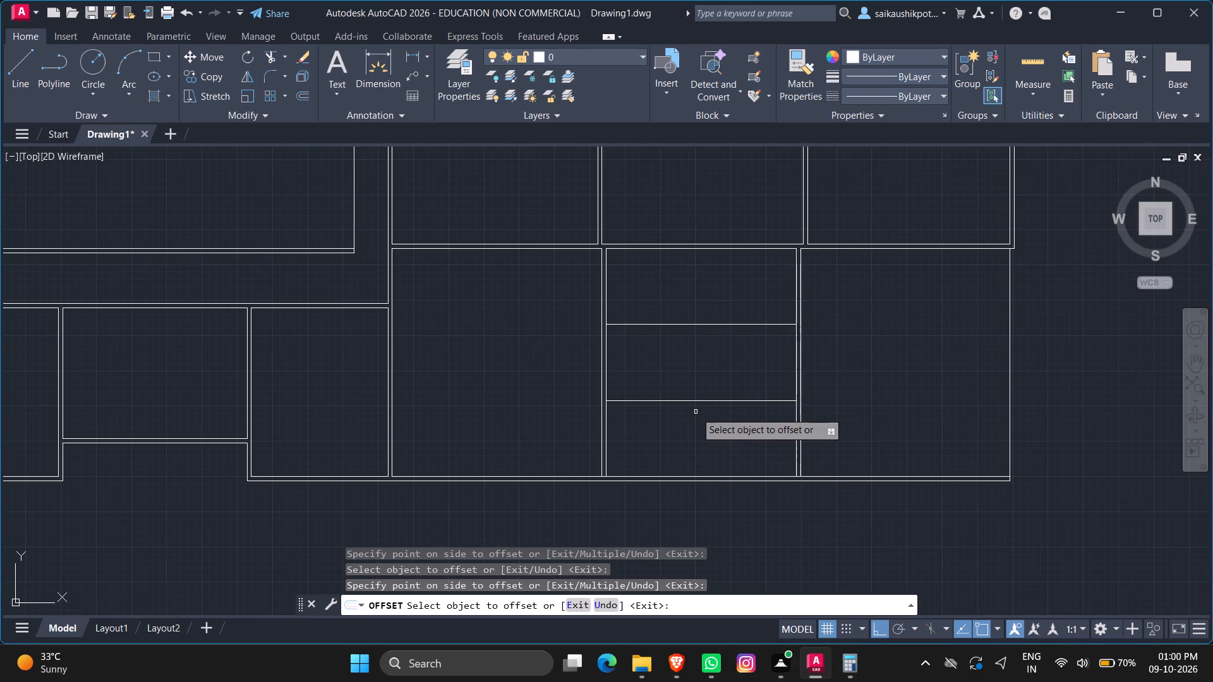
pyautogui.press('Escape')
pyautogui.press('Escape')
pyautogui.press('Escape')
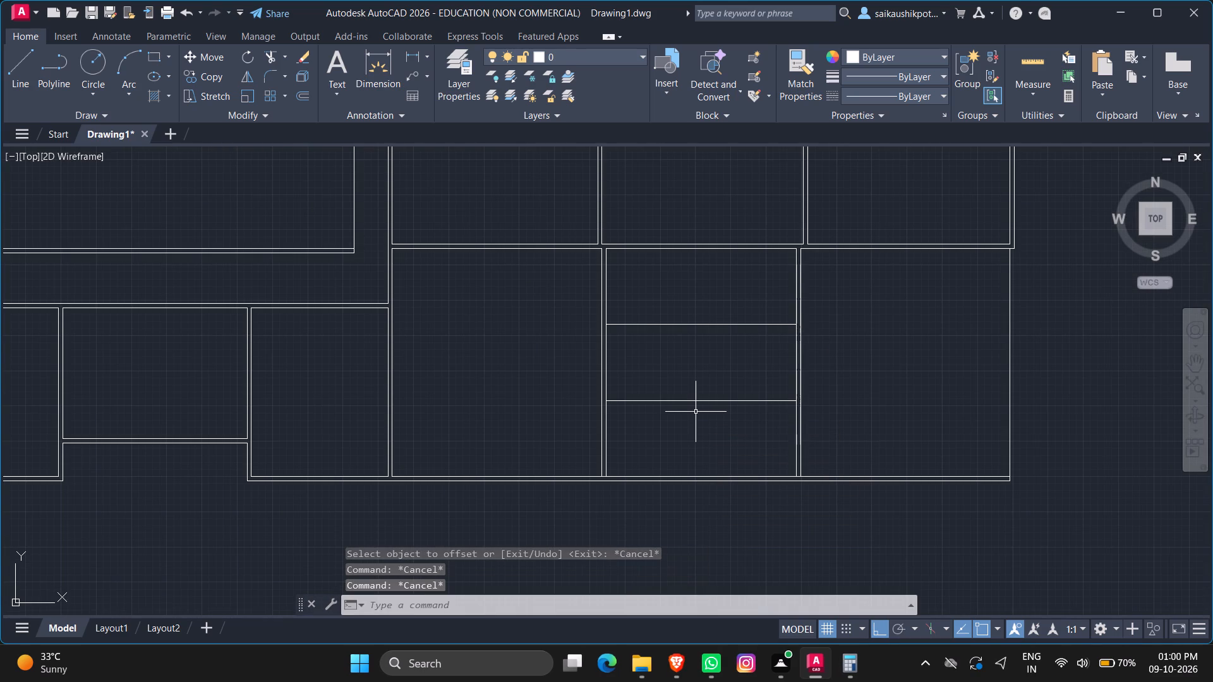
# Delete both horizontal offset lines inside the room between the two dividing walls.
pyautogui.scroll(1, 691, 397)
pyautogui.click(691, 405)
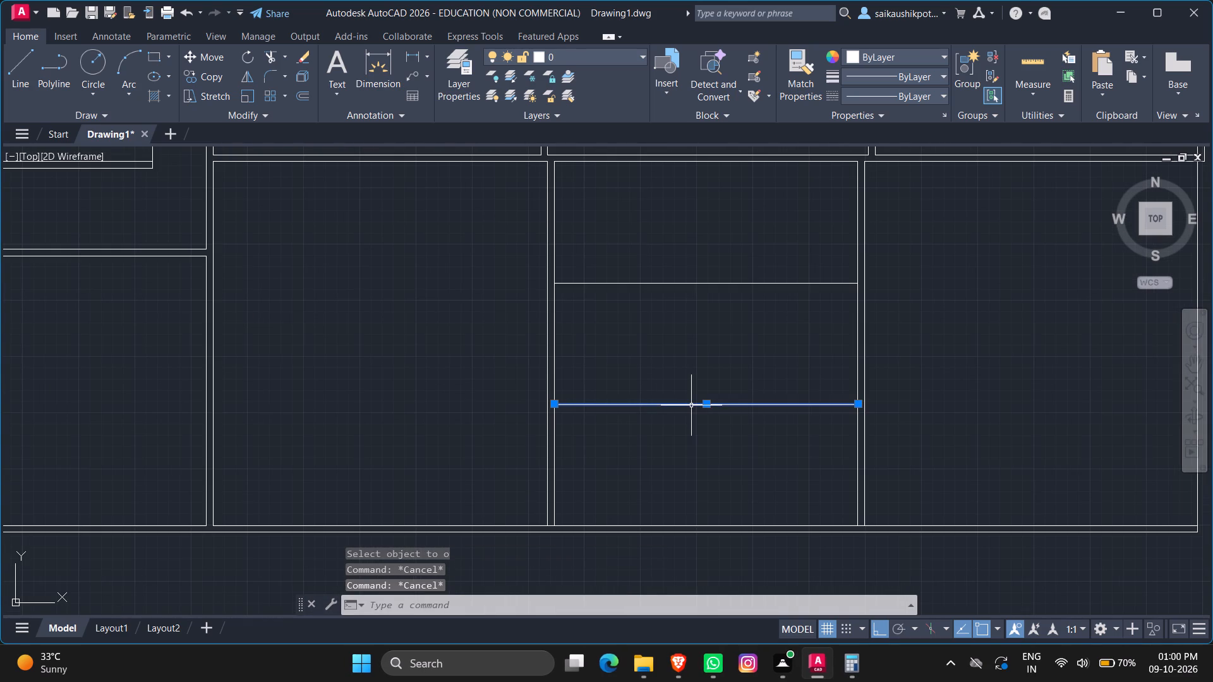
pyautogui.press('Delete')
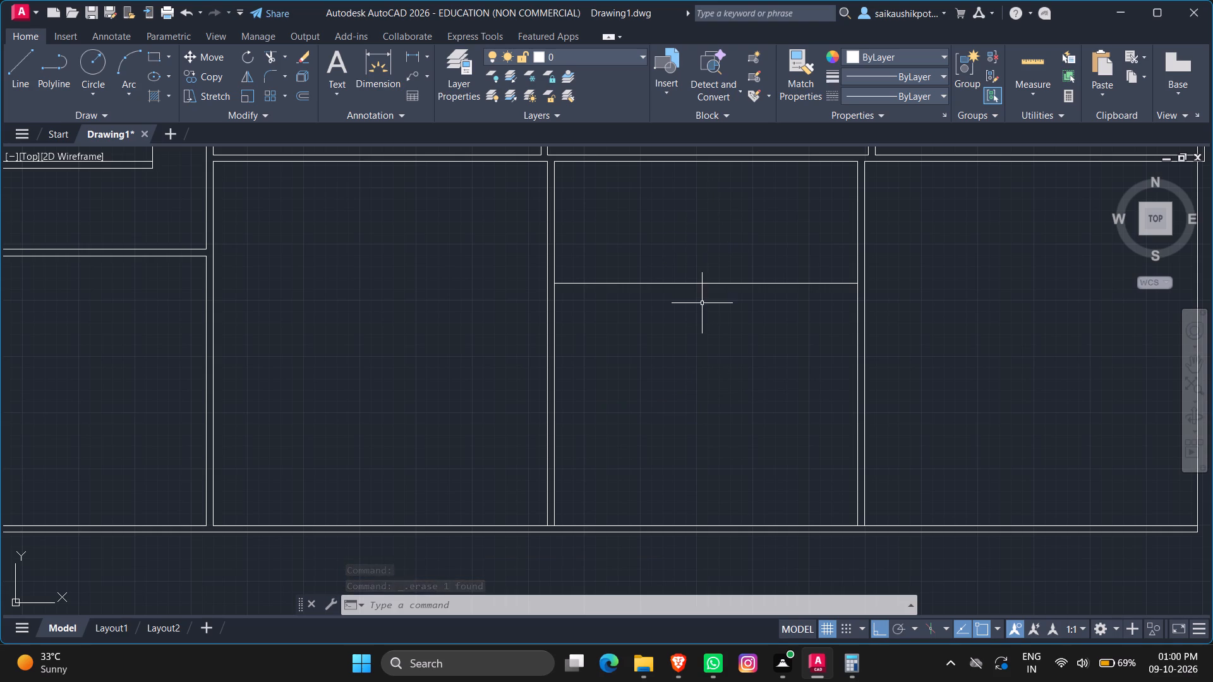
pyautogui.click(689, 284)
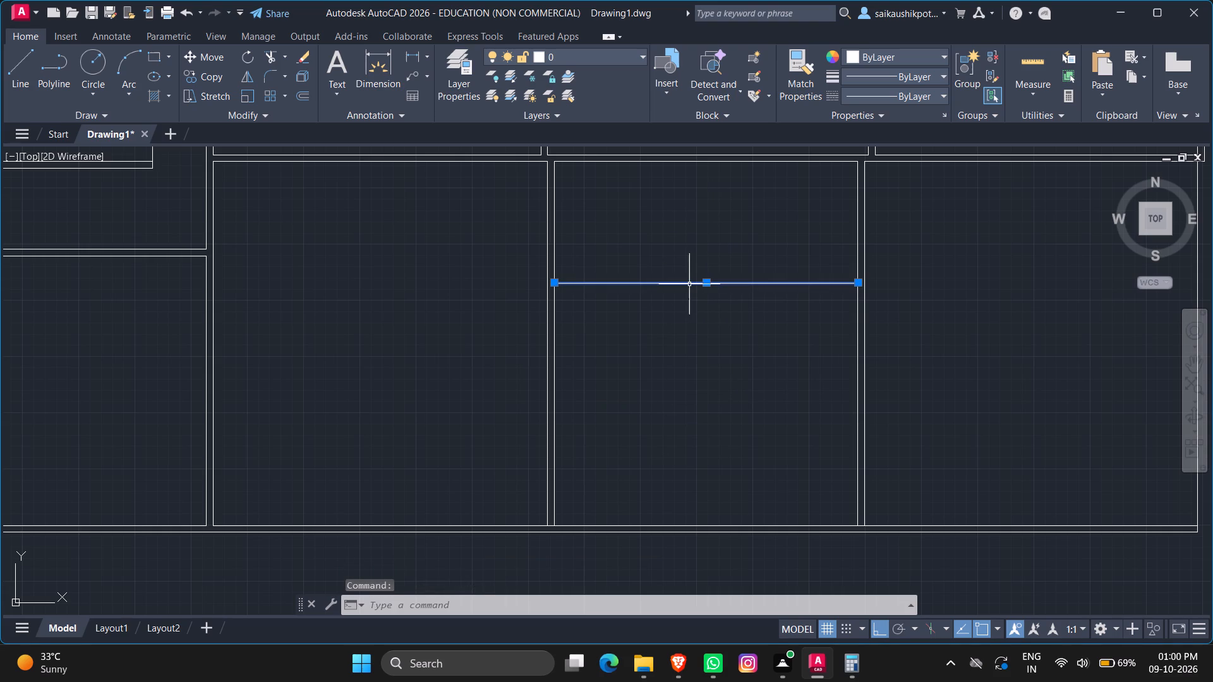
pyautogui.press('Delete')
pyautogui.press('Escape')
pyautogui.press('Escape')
# Offset the top line of the room between the two dividing walls 10' downward.
pyautogui.press('o')
pyautogui.press('Return')
pyautogui.write('10')
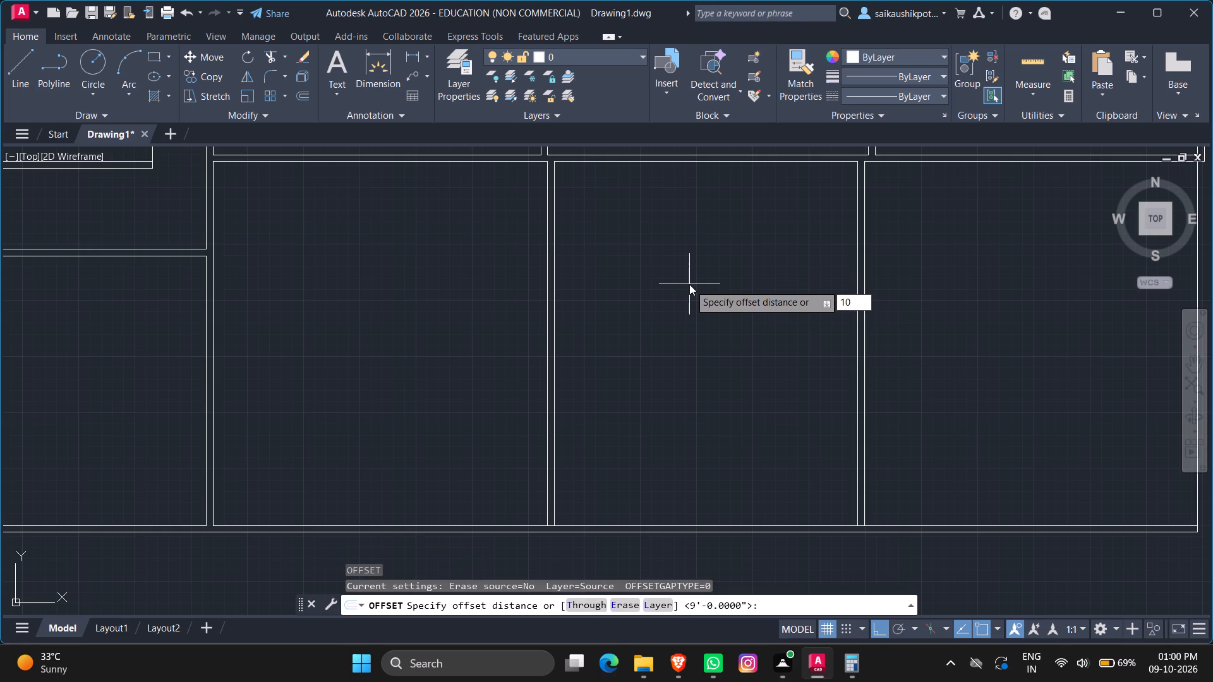
pyautogui.press("'")
pyautogui.press('Return')
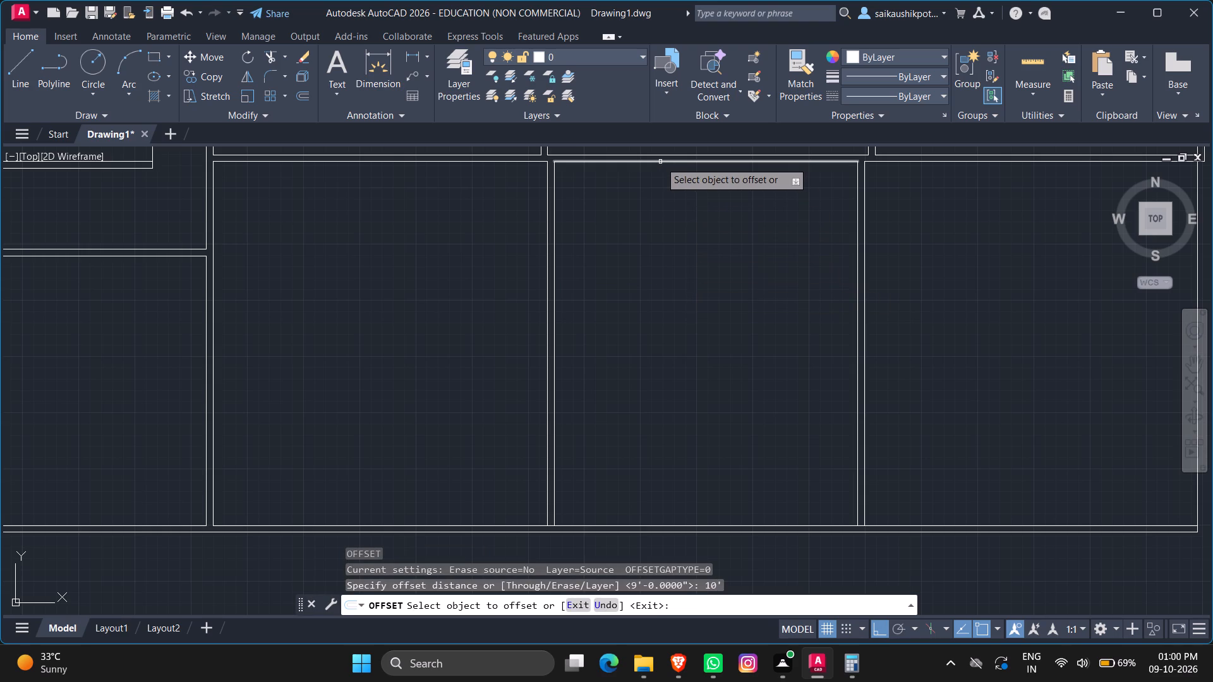
pyautogui.click(660, 162)
pyautogui.click(691, 270)
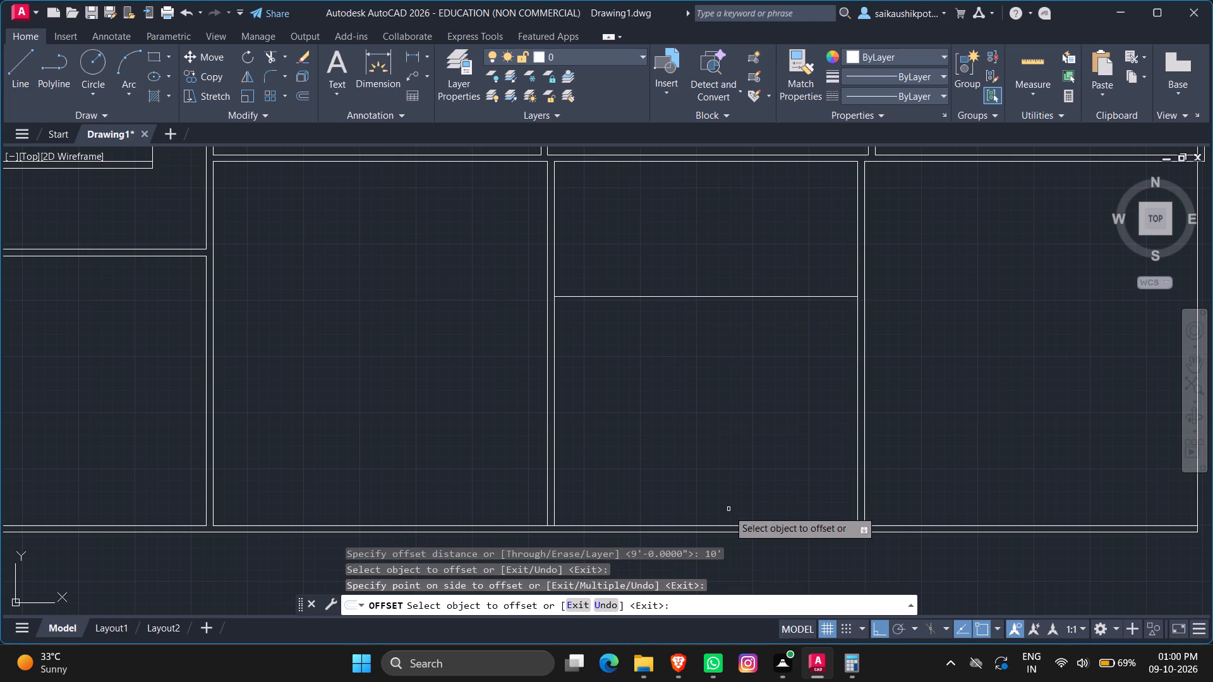
pyautogui.press('Escape')
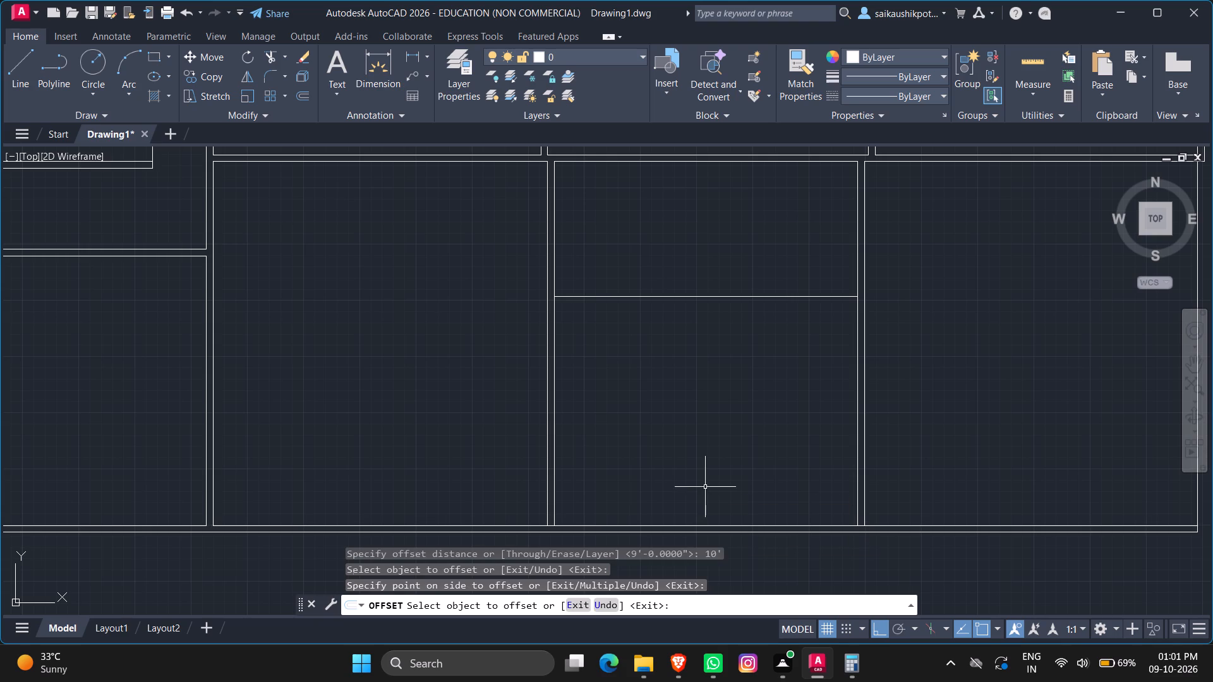
pyautogui.press('Escape')
# Trim the bottom wall's inner line between the two faces of each lower-right dividing wall.
pyautogui.write('TR')
pyautogui.press('Return')
pyautogui.press('Return')
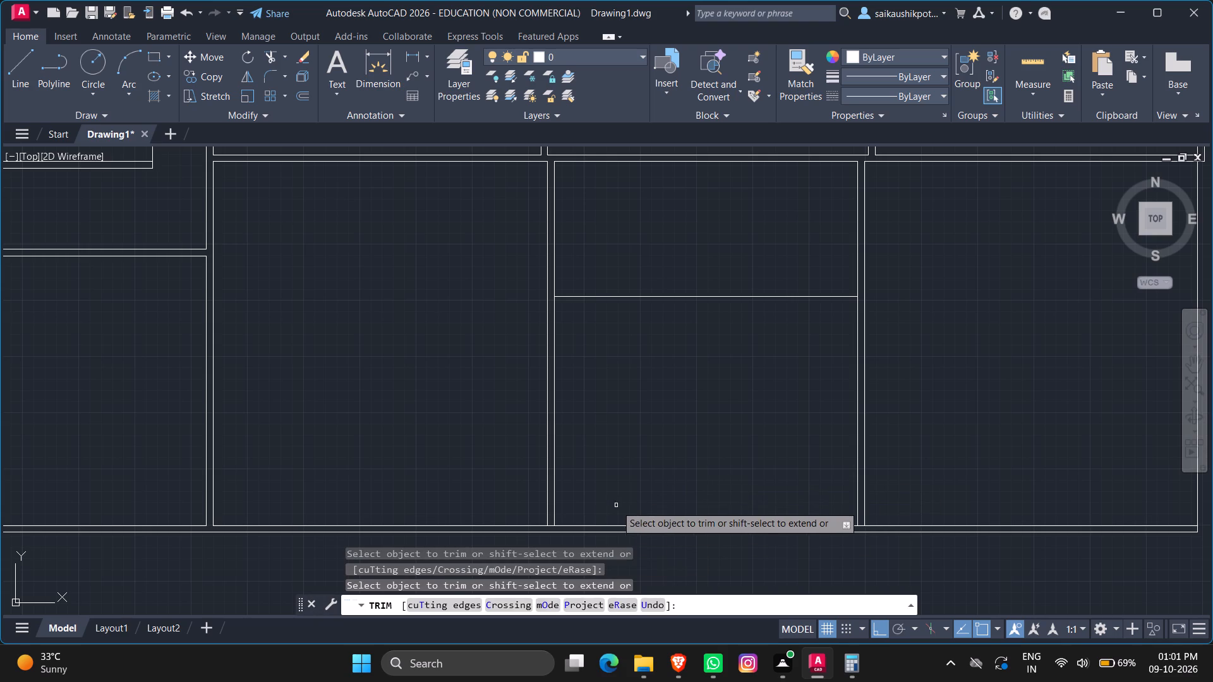
pyautogui.scroll(3, 548, 528)
pyautogui.click(553, 520)
pyautogui.scroll(-4, 652, 424)
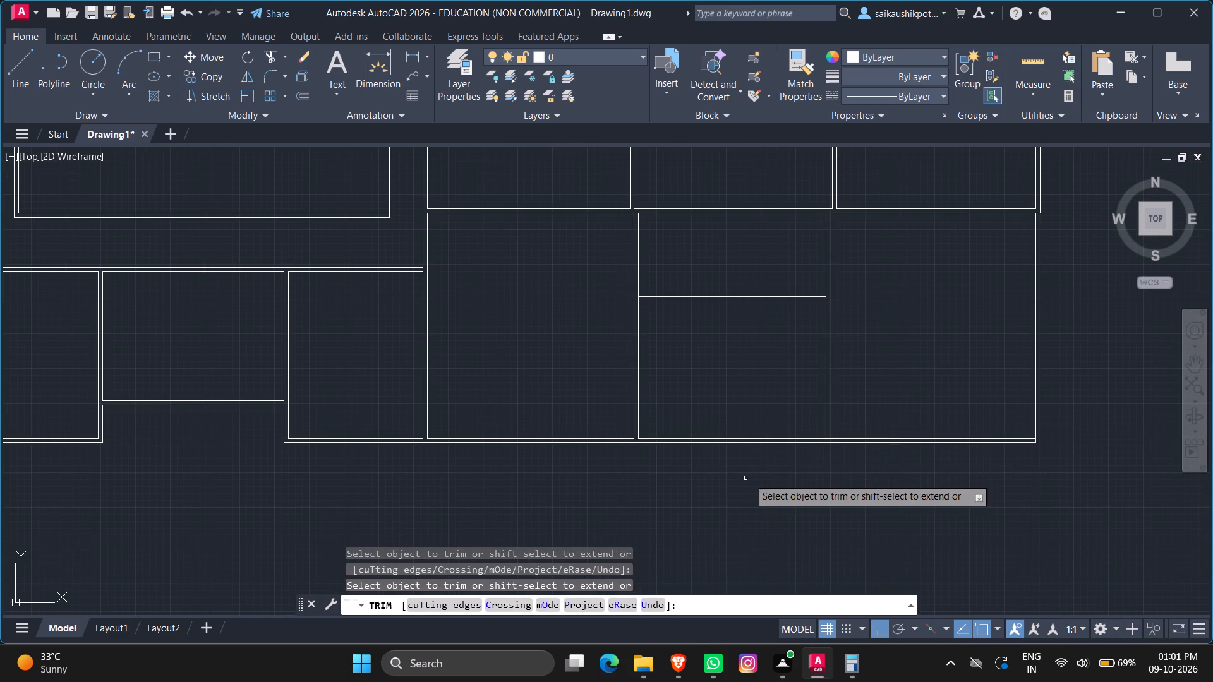
pyautogui.scroll(5, 830, 430)
pyautogui.click(816, 459)
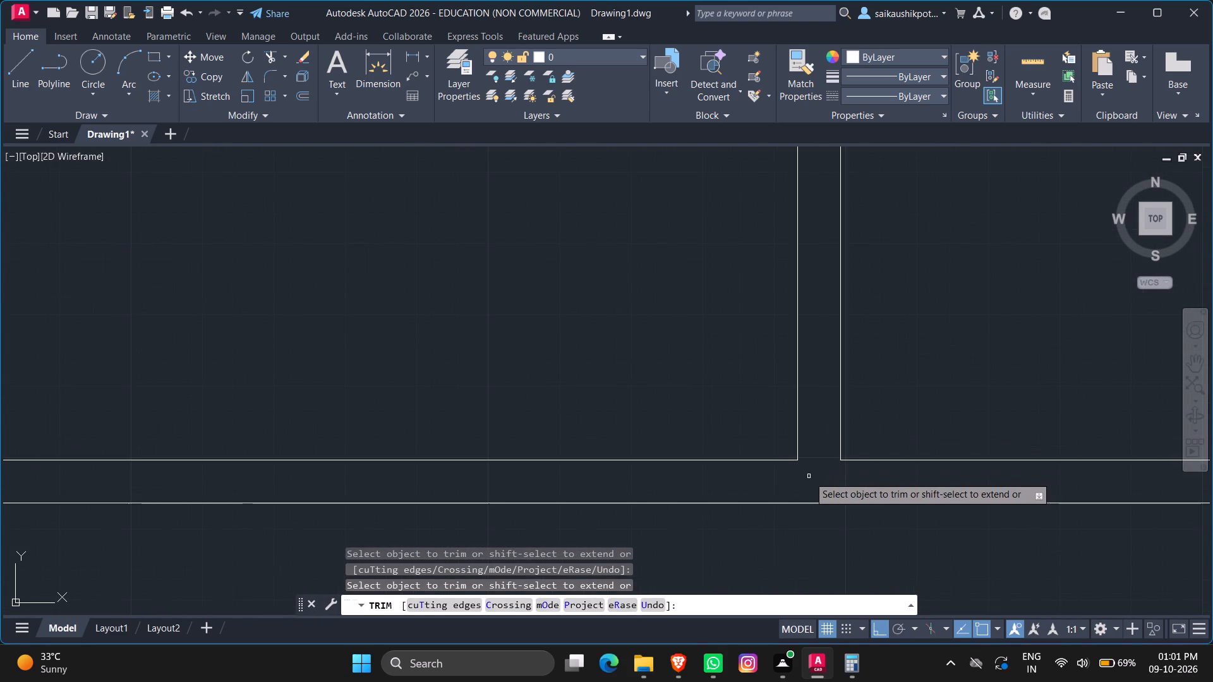
pyautogui.scroll(-3, 809, 479)
pyautogui.press('Escape')
pyautogui.press('Escape')
pyautogui.scroll(-1, 871, 424)
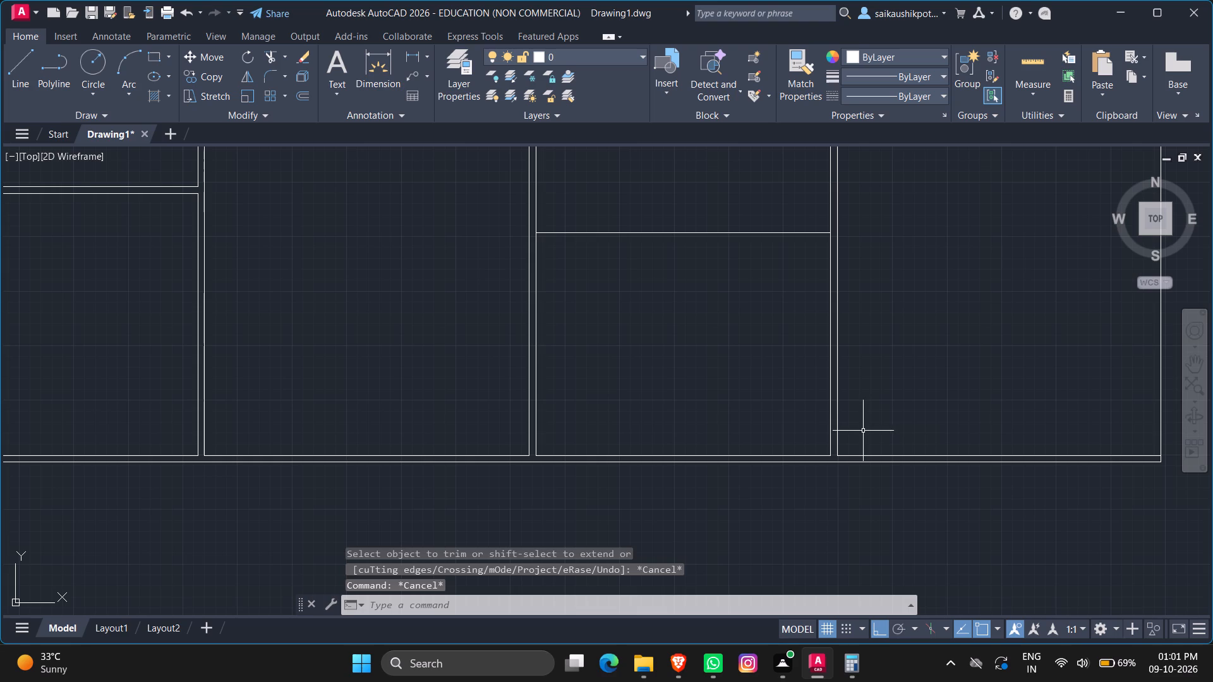
# Offset the bottom wall's inner line 10' upward in the middle lower-right room.
pyautogui.press('o')
pyautogui.press('Return')
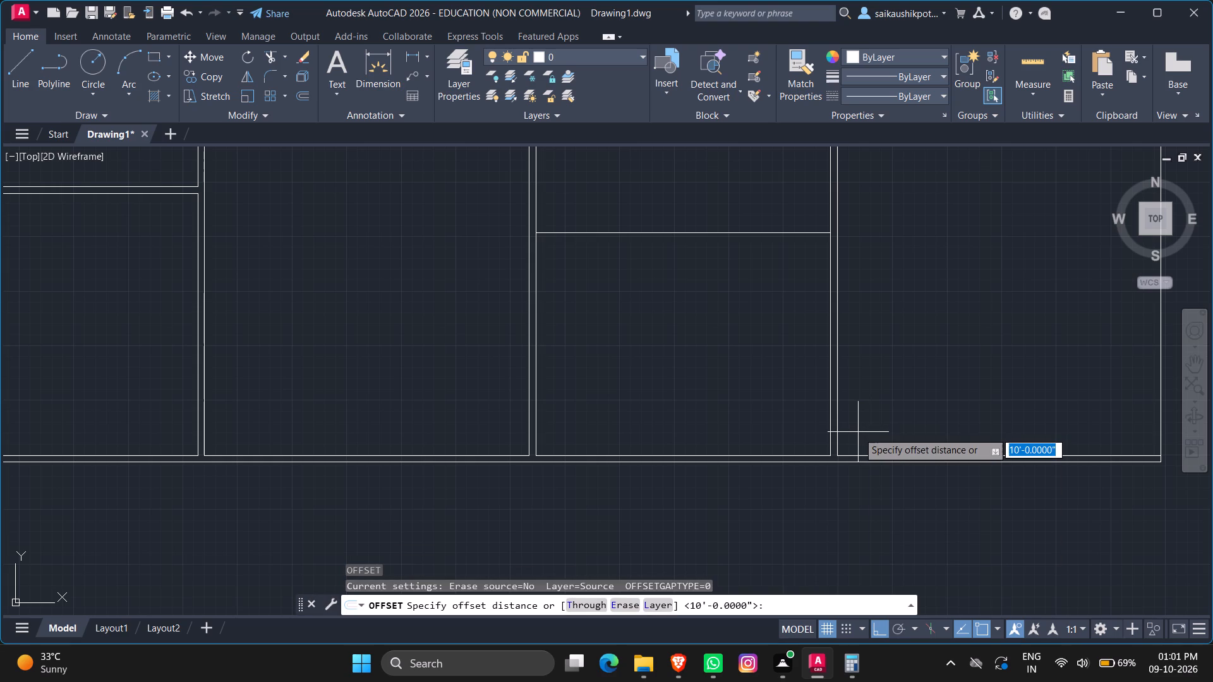
pyautogui.write('10')
pyautogui.press("'")
pyautogui.press('Return')
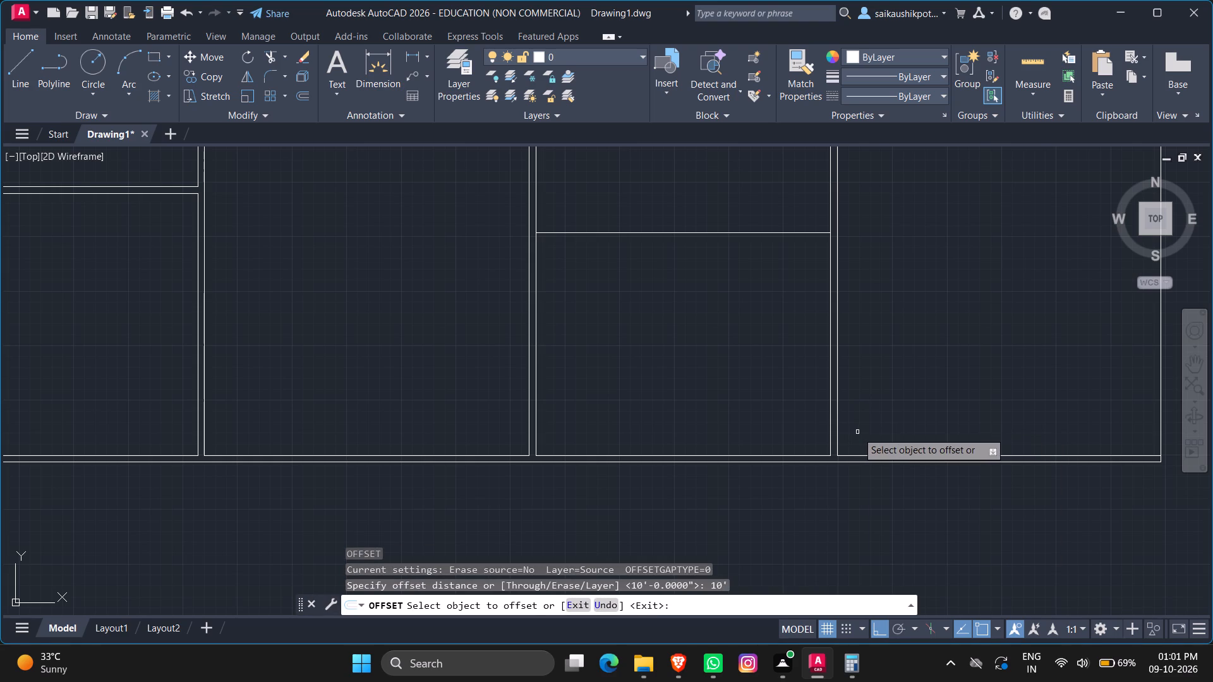
pyautogui.scroll(-1, 857, 432)
pyautogui.scroll(1, 761, 448)
pyautogui.click(755, 443)
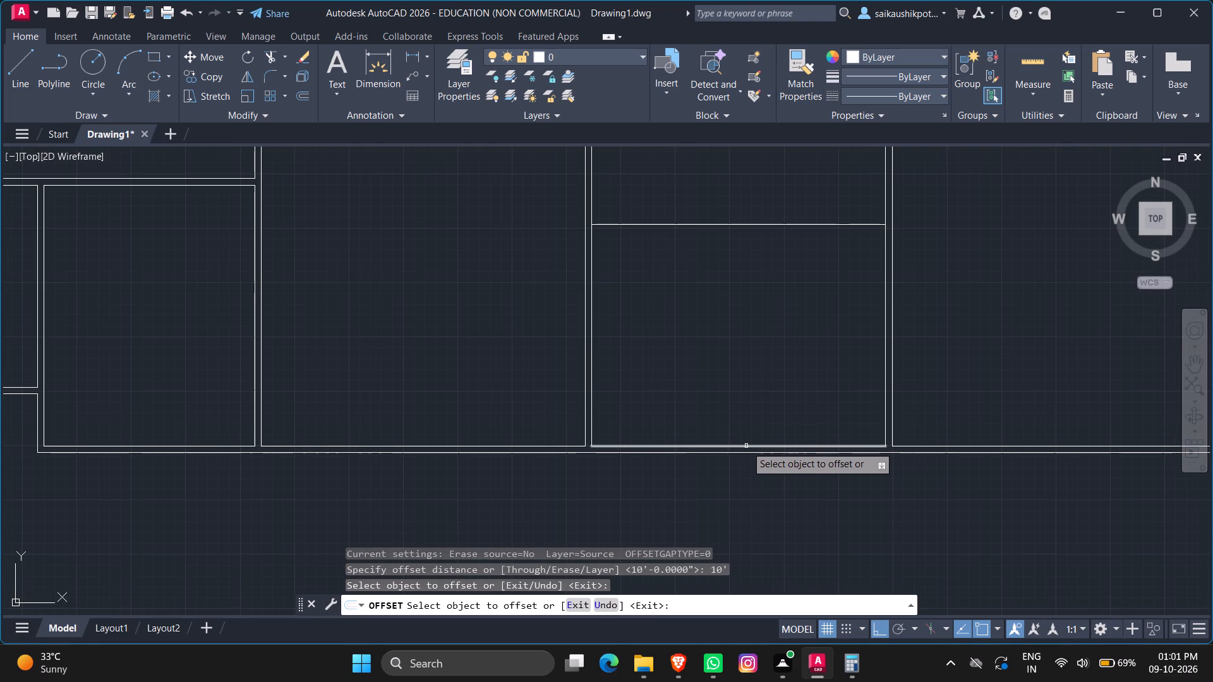
pyautogui.click(746, 446)
pyautogui.click(758, 348)
pyautogui.scroll(-2, 757, 380)
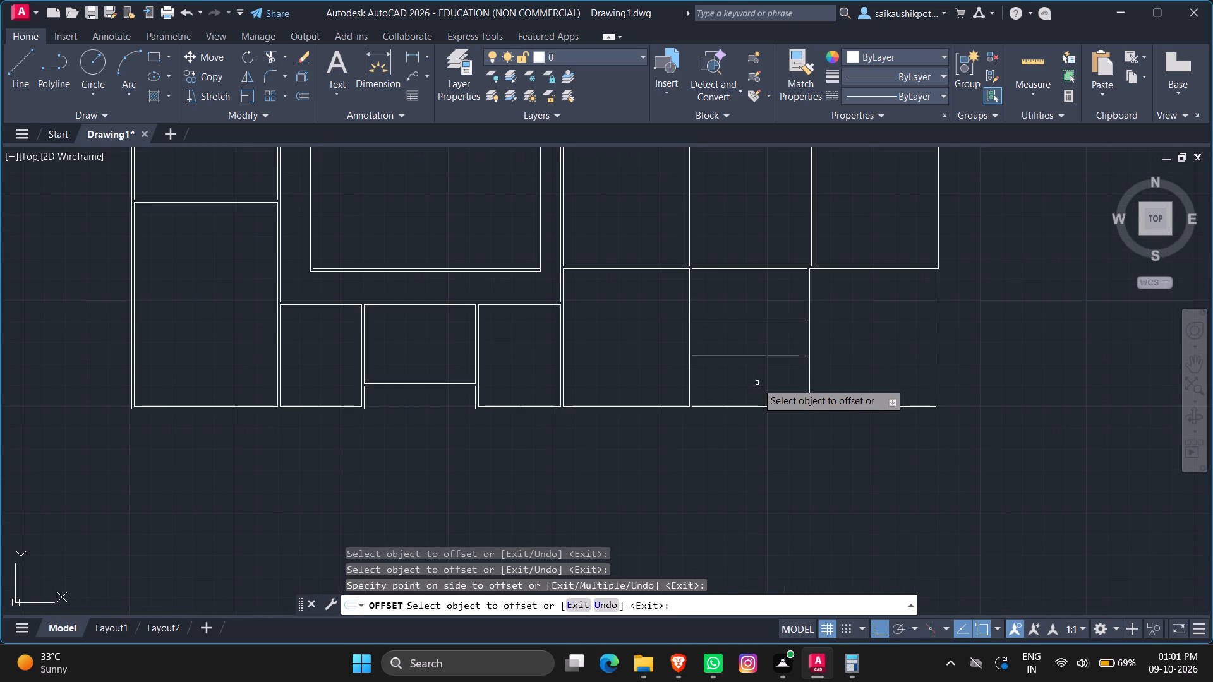
pyautogui.press('Escape')
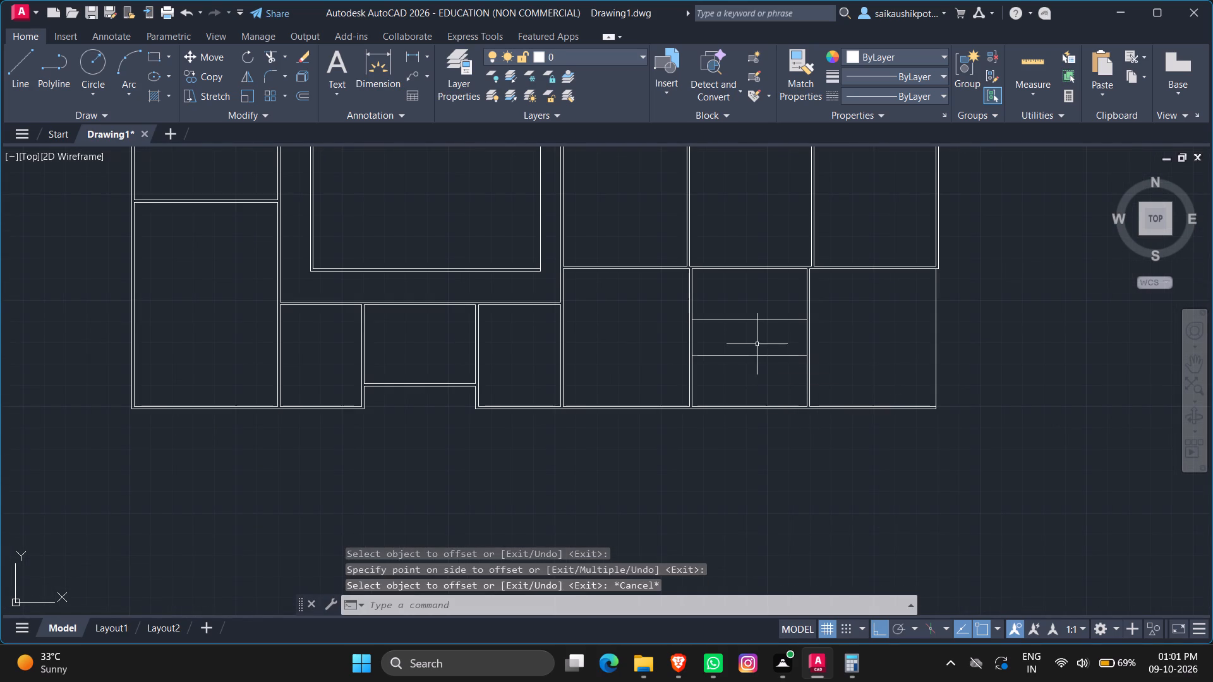
pyautogui.press('Escape')
pyautogui.press('Escape')
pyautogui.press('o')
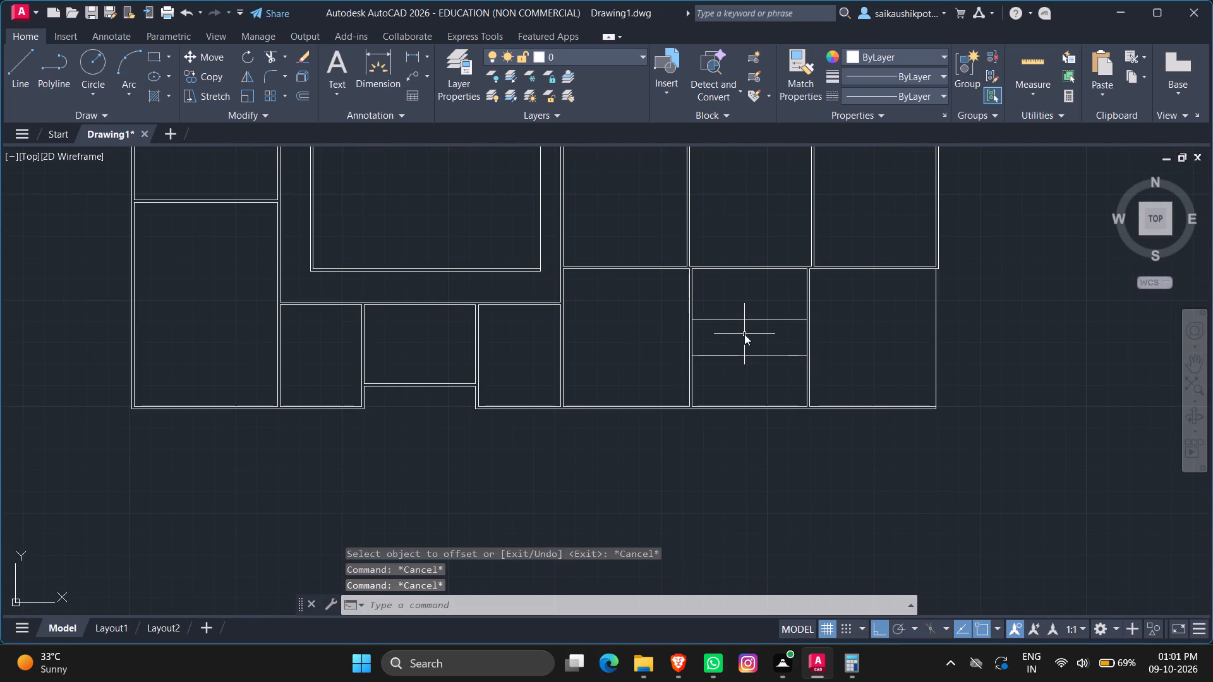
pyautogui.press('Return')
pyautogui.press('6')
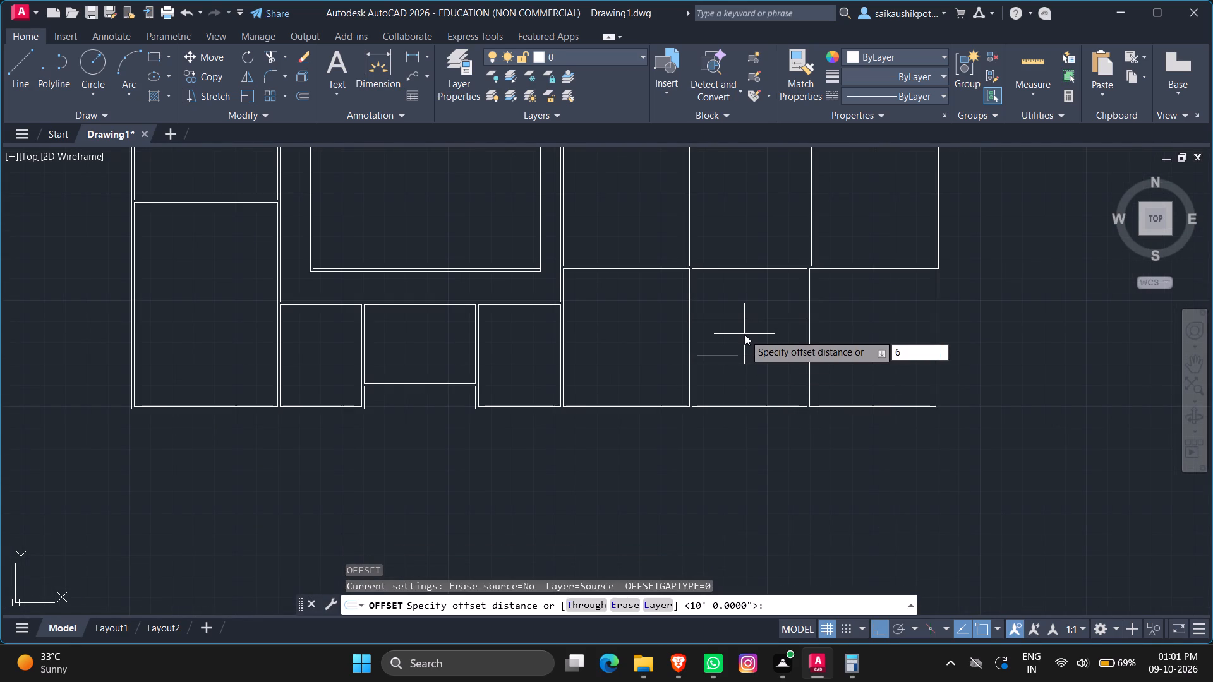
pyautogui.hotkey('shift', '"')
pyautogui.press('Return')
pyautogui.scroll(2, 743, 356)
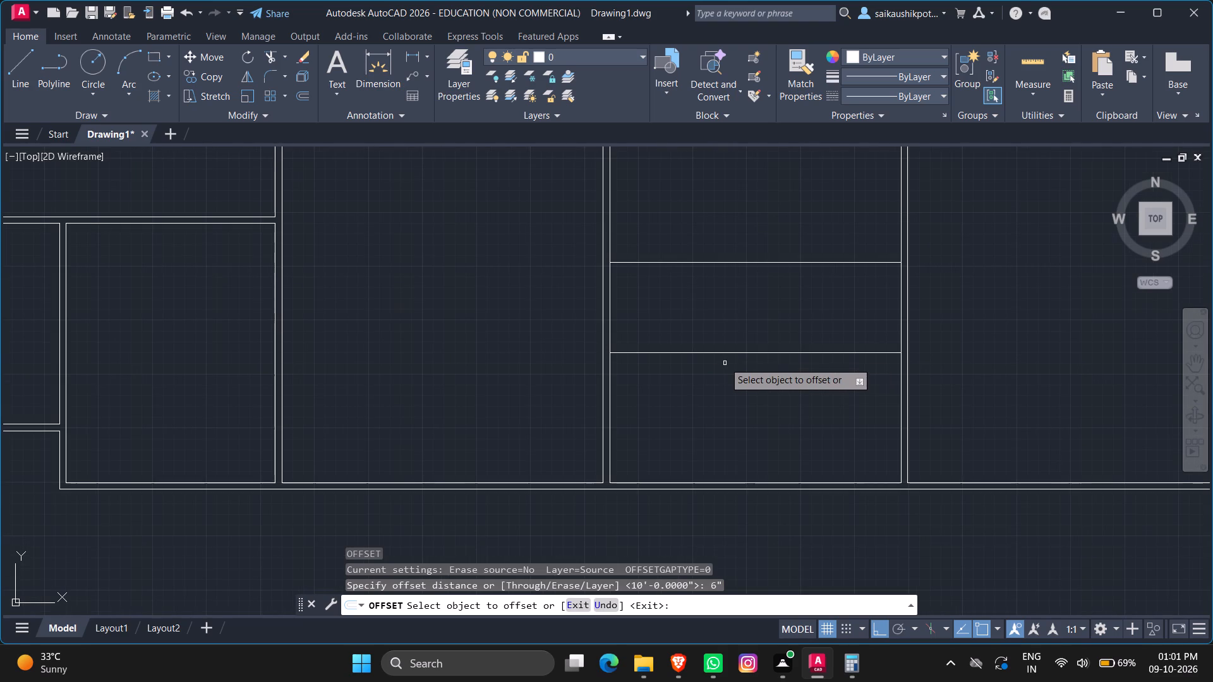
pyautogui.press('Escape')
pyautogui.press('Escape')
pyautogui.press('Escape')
# Offset the lower horizontal line in the middle room 3" upward and 3" downward.
pyautogui.press('o')
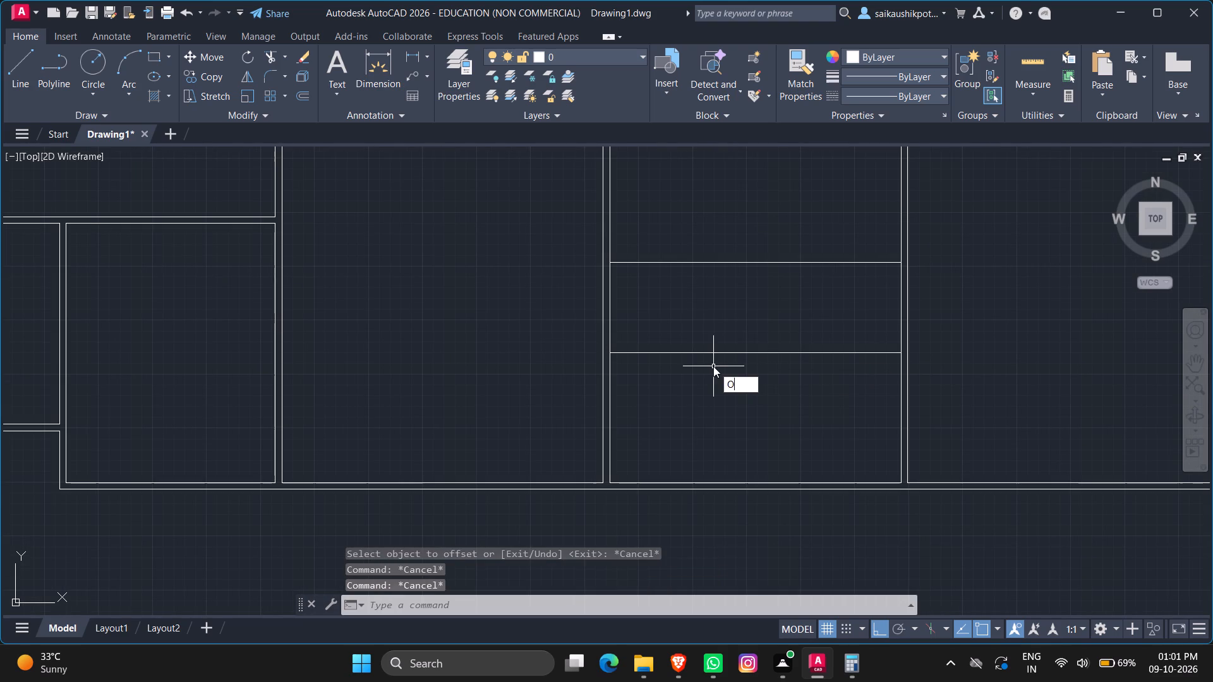
pyautogui.press('Return')
pyautogui.press('3')
pyautogui.hotkey('shift', '"')
pyautogui.press('Return')
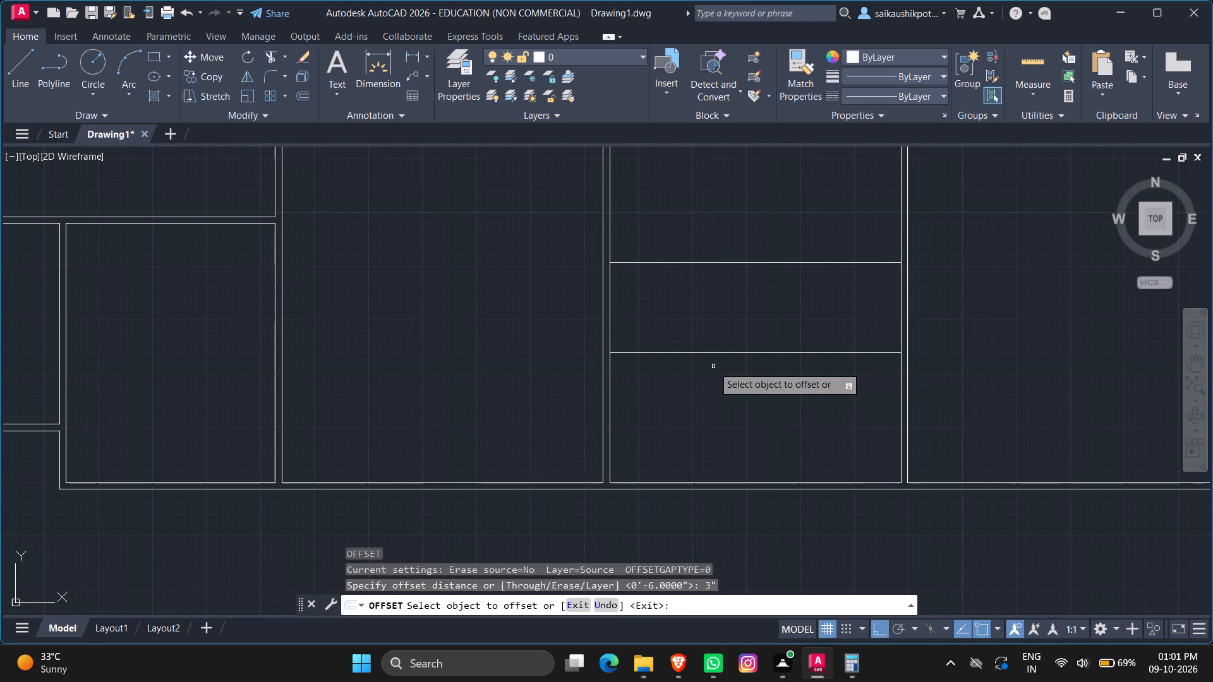
pyautogui.scroll(2, 713, 366)
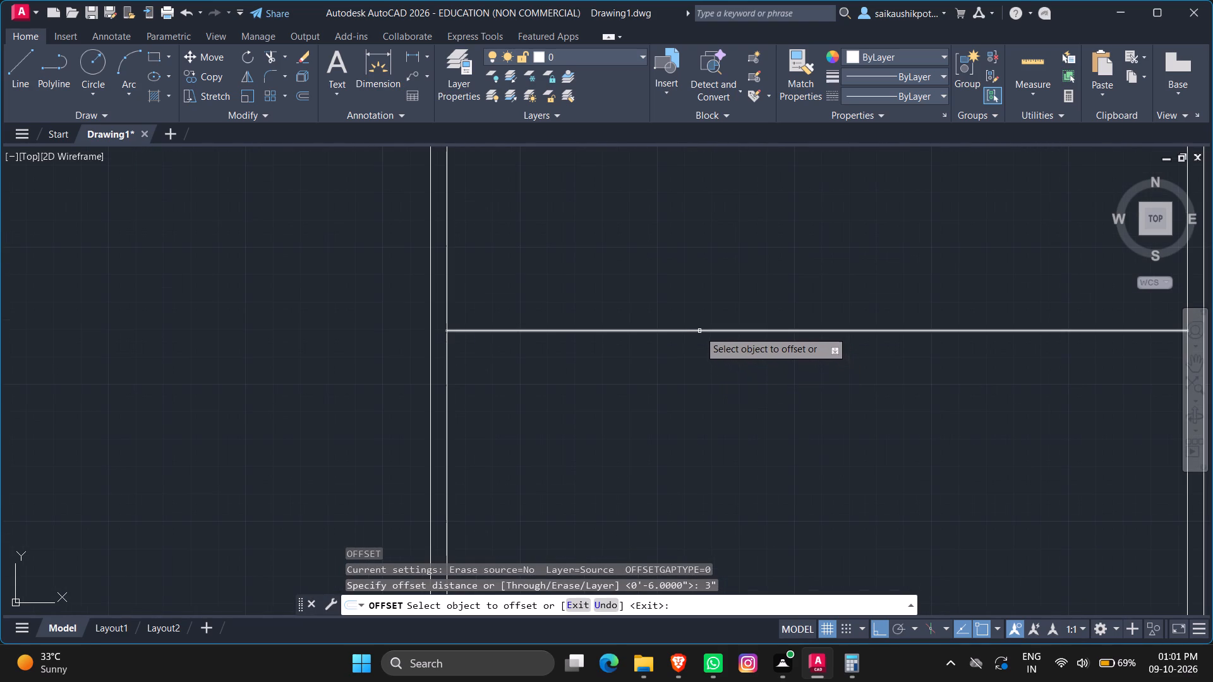
pyautogui.click(698, 331)
pyautogui.click(698, 302)
pyautogui.click(686, 331)
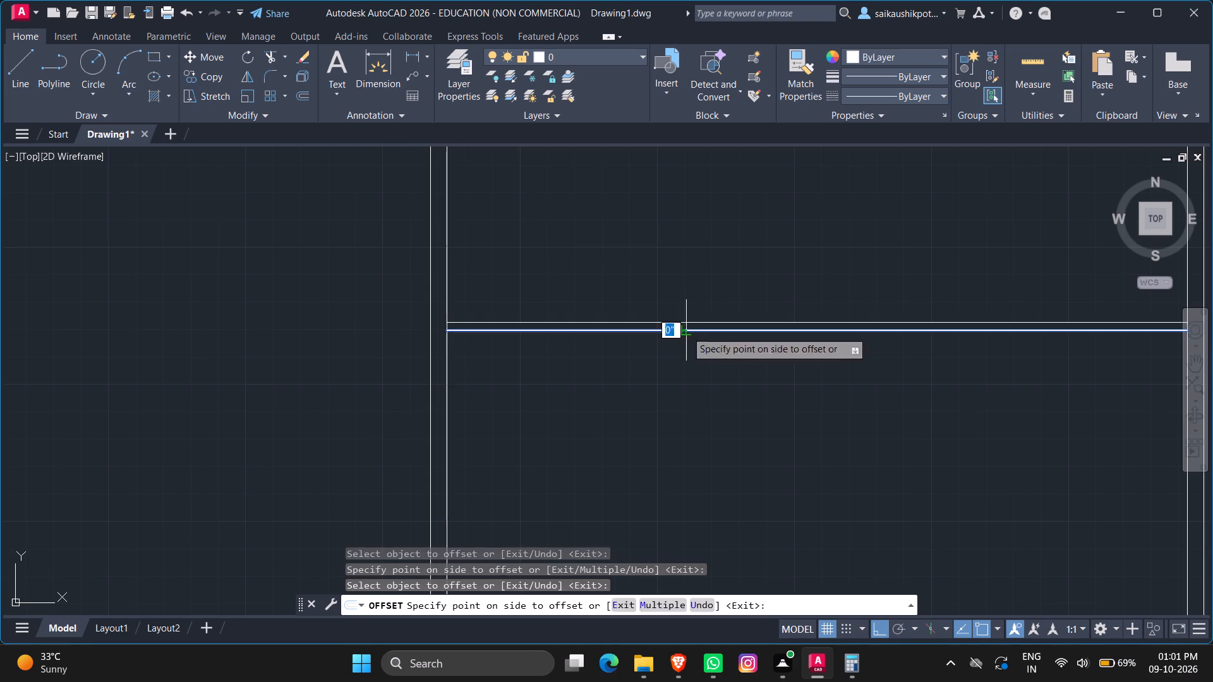
pyautogui.click(680, 390)
# Offset the upper horizontal line in the middle room 3" to each side, above and below.
pyautogui.scroll(-2, 682, 400)
pyautogui.scroll(-2, 684, 294)
pyautogui.scroll(4, 691, 310)
pyautogui.click(692, 333)
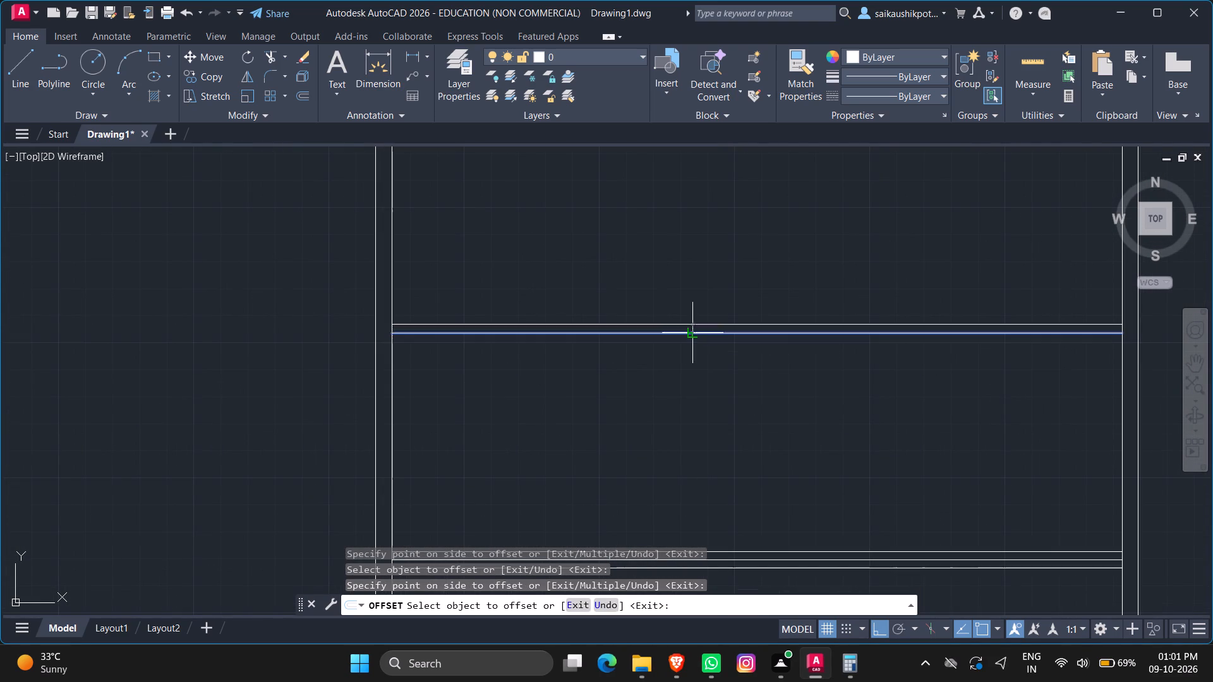
pyautogui.click(701, 299)
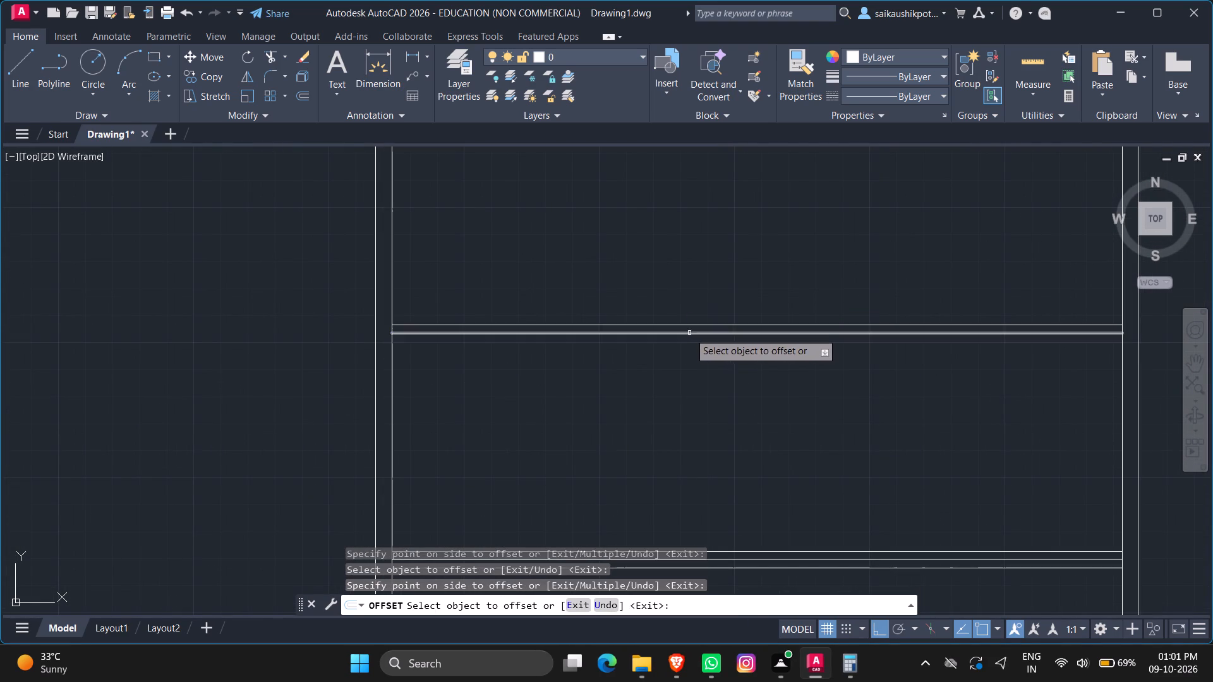
pyautogui.click(689, 333)
pyautogui.click(679, 392)
pyautogui.press('Escape')
# Delete the centre lines of both horizontal partitions in the middle room, keeping only the offset wall faces.
pyautogui.scroll(-3, 679, 398)
pyautogui.scroll(3, 682, 416)
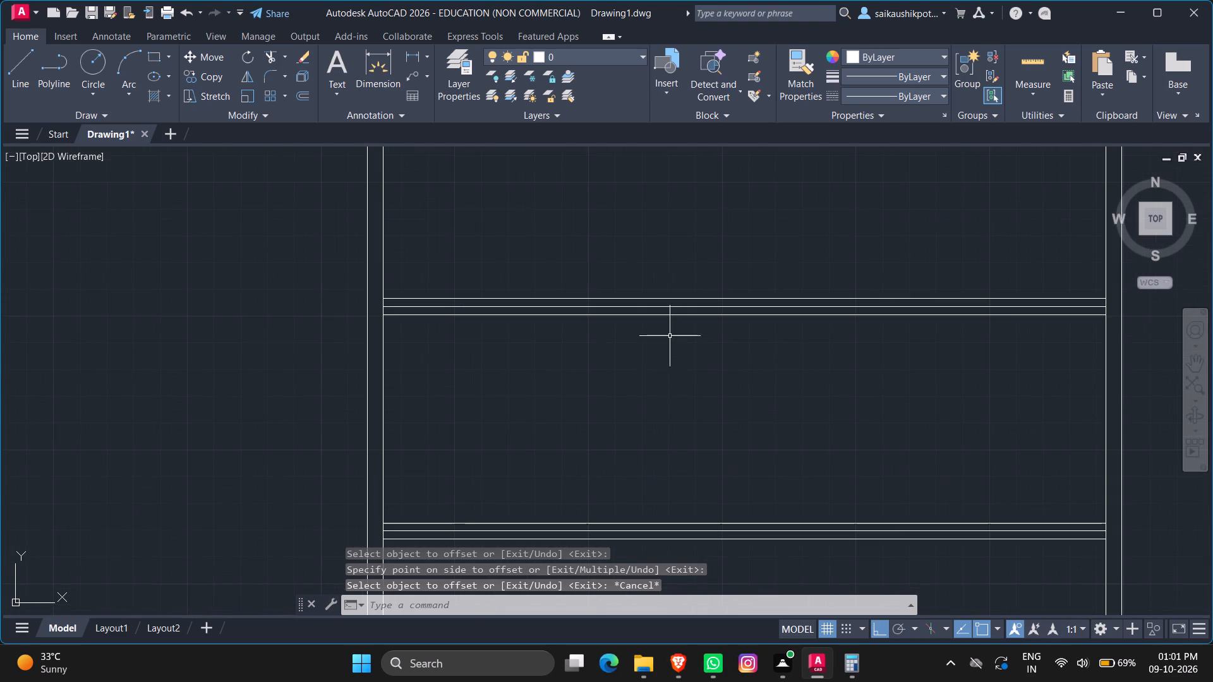
pyautogui.click(664, 306)
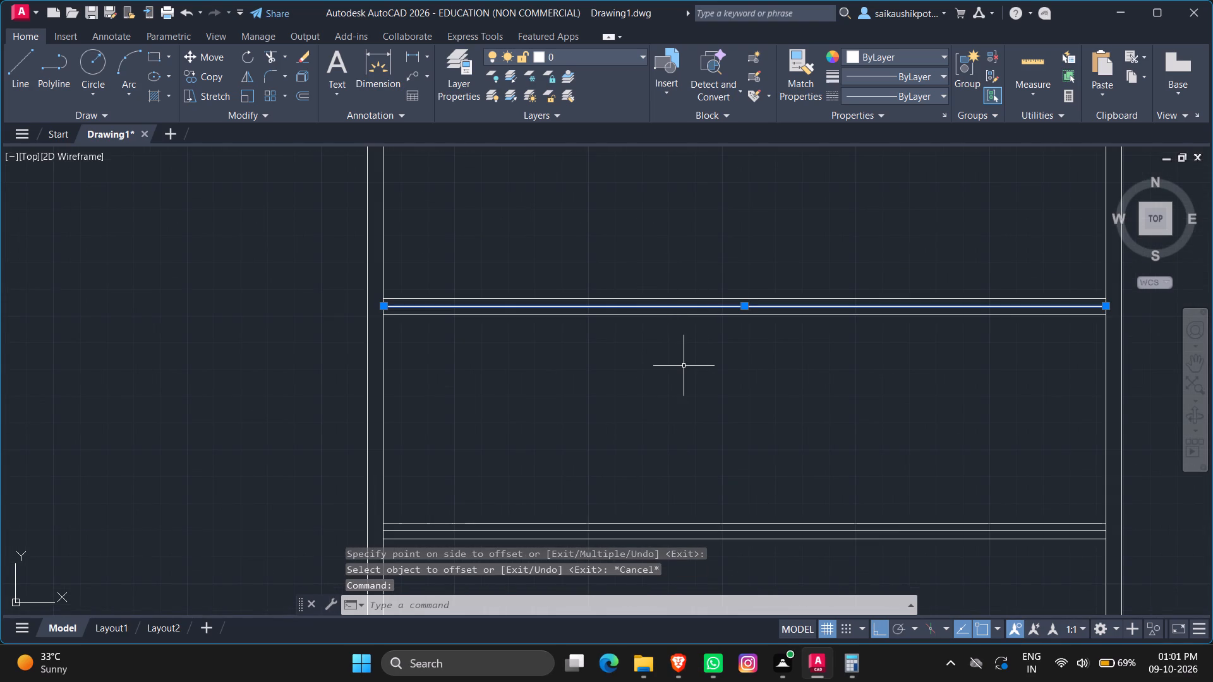
pyautogui.press('Delete')
pyautogui.scroll(-2, 684, 366)
pyautogui.scroll(2, 712, 454)
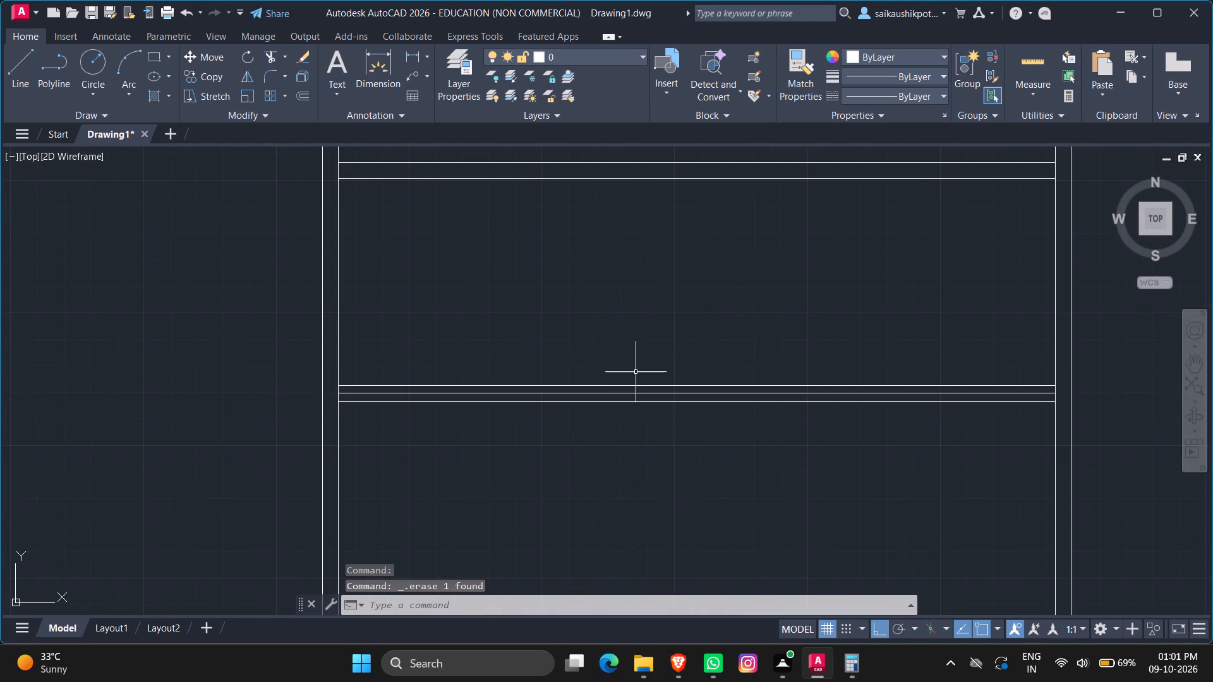
pyautogui.scroll(2, 633, 397)
pyautogui.click(625, 390)
pyautogui.press('Delete')
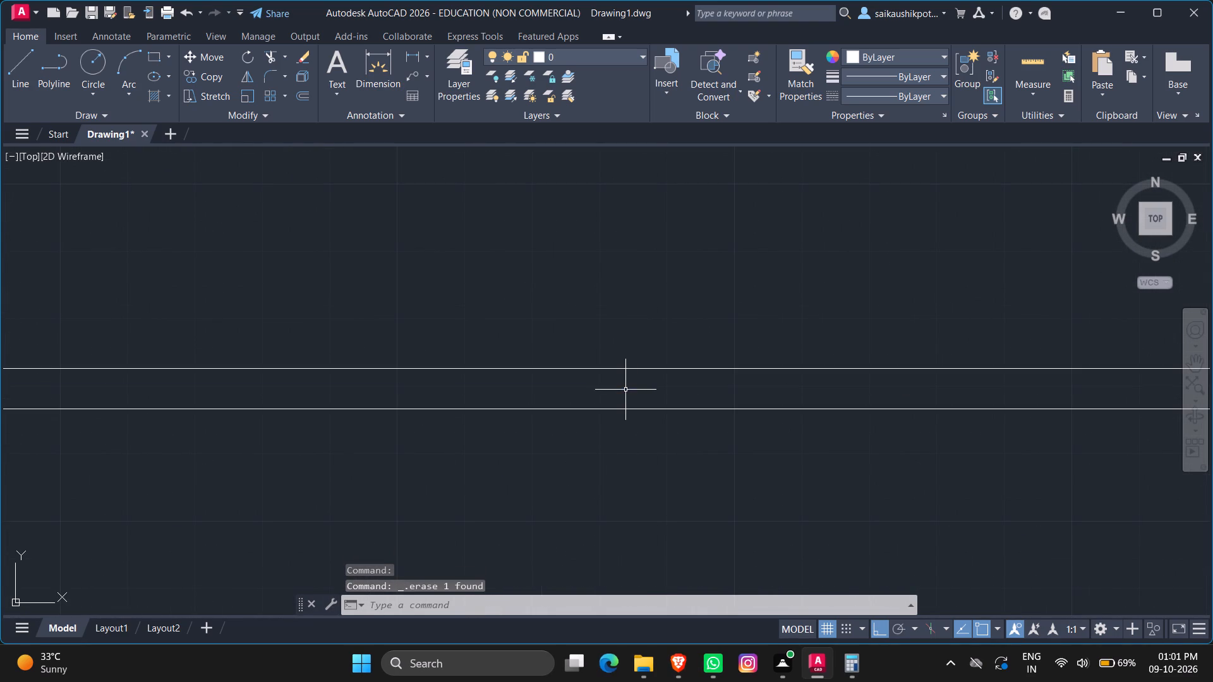
# Measure the width and height of the lowest compartment in the middle room with quick measure.
pyautogui.scroll(-3, 542, 476)
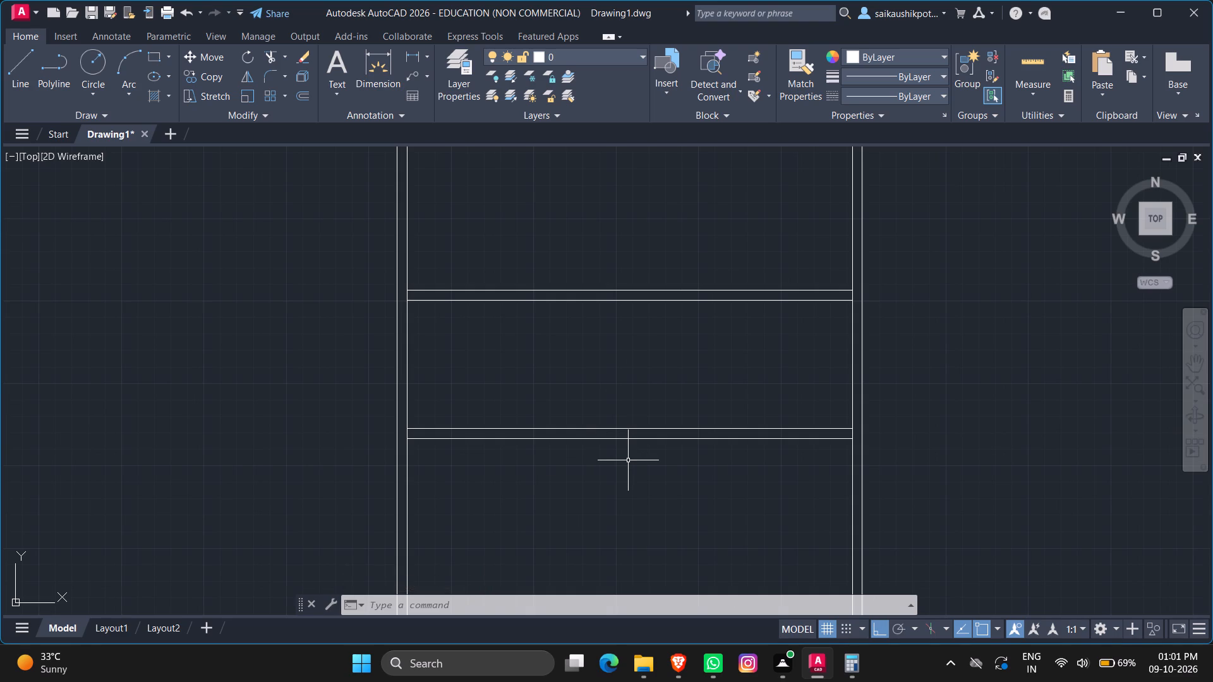
pyautogui.scroll(-2, 693, 342)
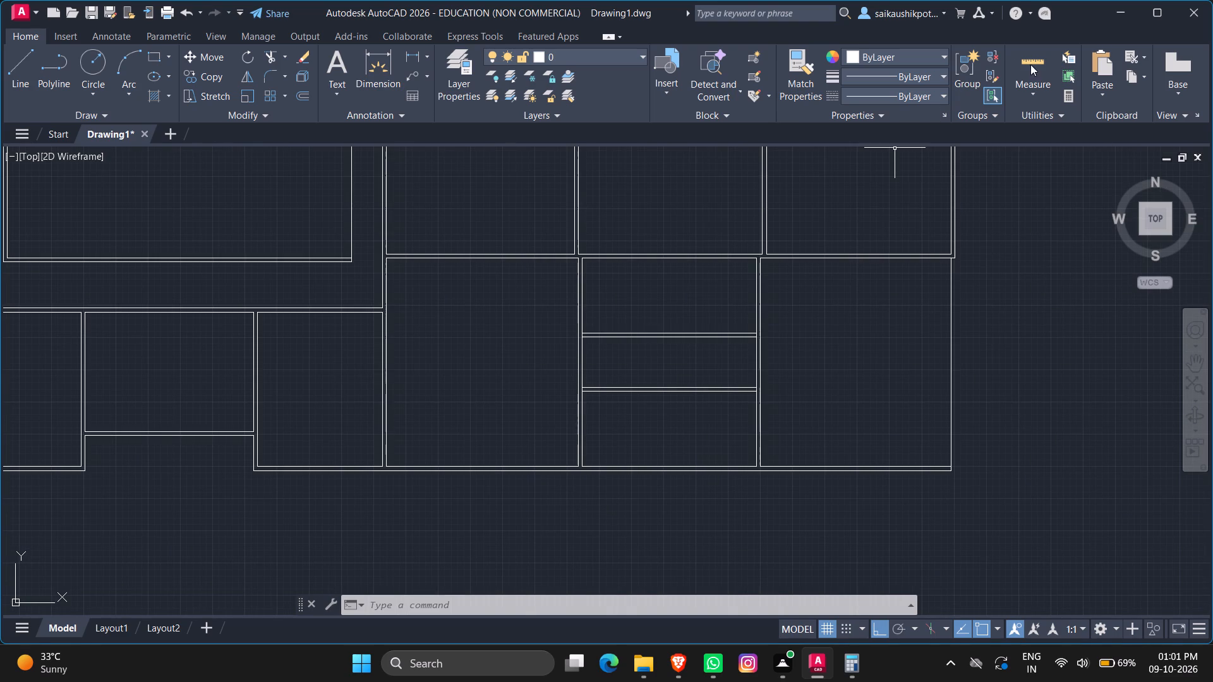
pyautogui.click(1034, 65)
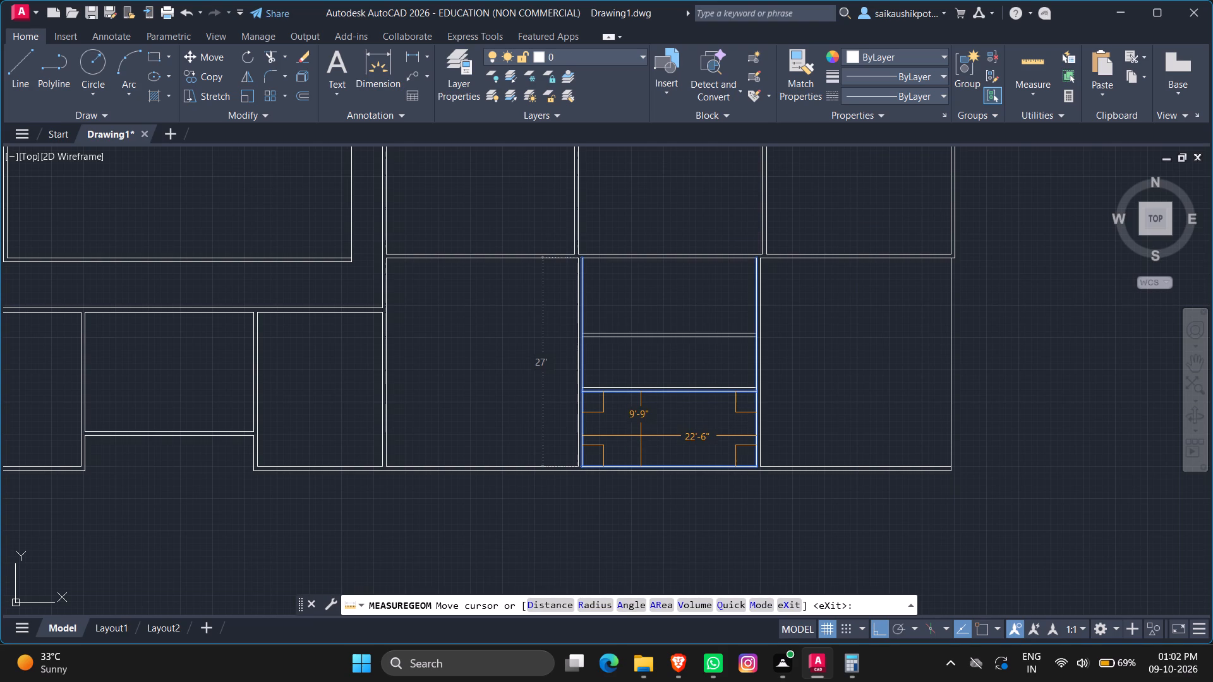
pyautogui.press('Escape')
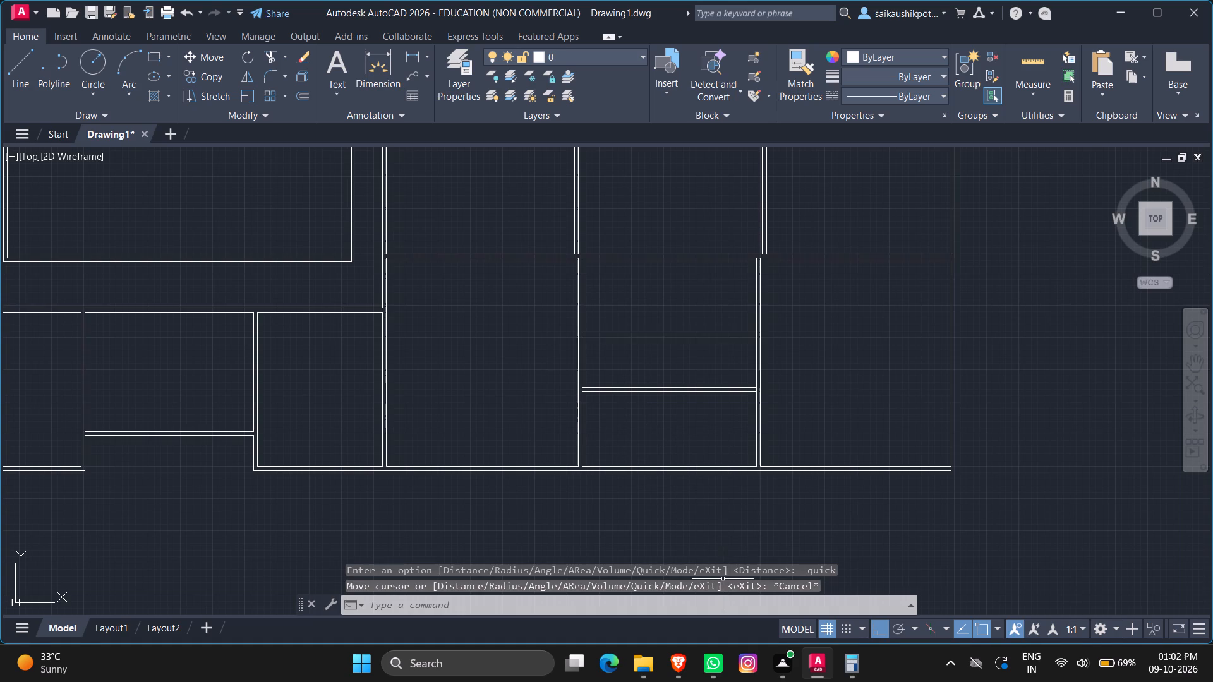
# Switch to Calculator, clear the previous result and divide 22 by 3.
pyautogui.hotkey('alt', 'Tab')
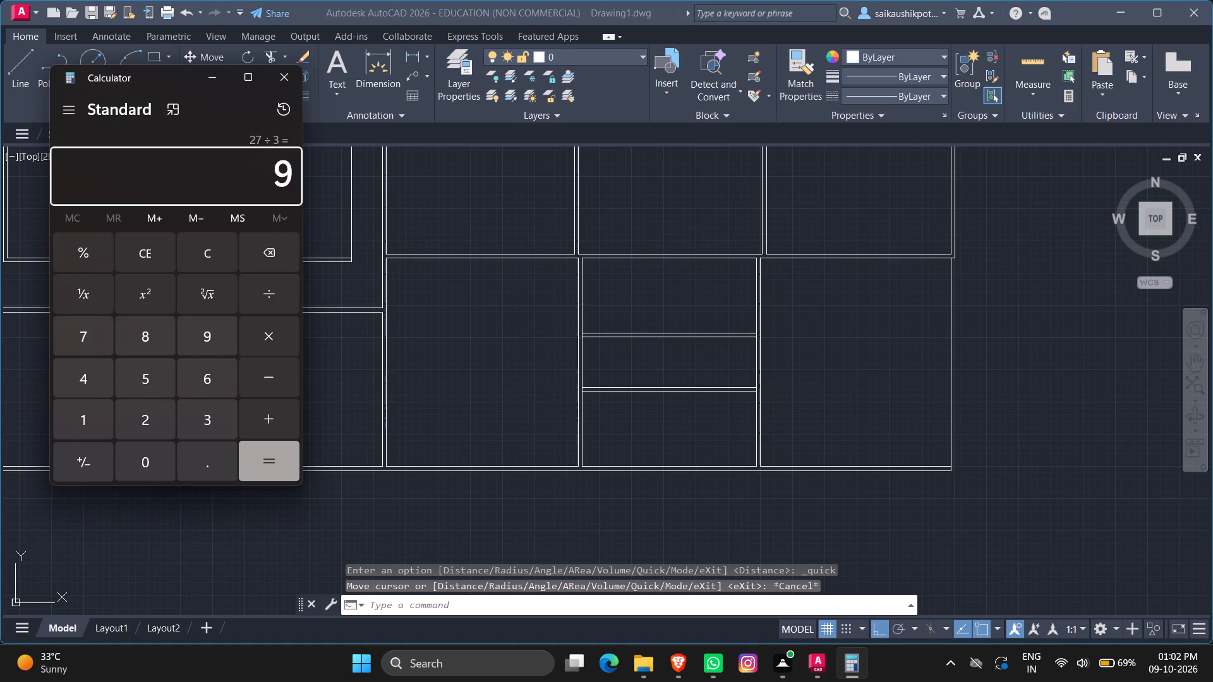
pyautogui.press('BackSpace')
pyautogui.press('BackSpace')
pyautogui.press('BackSpace')
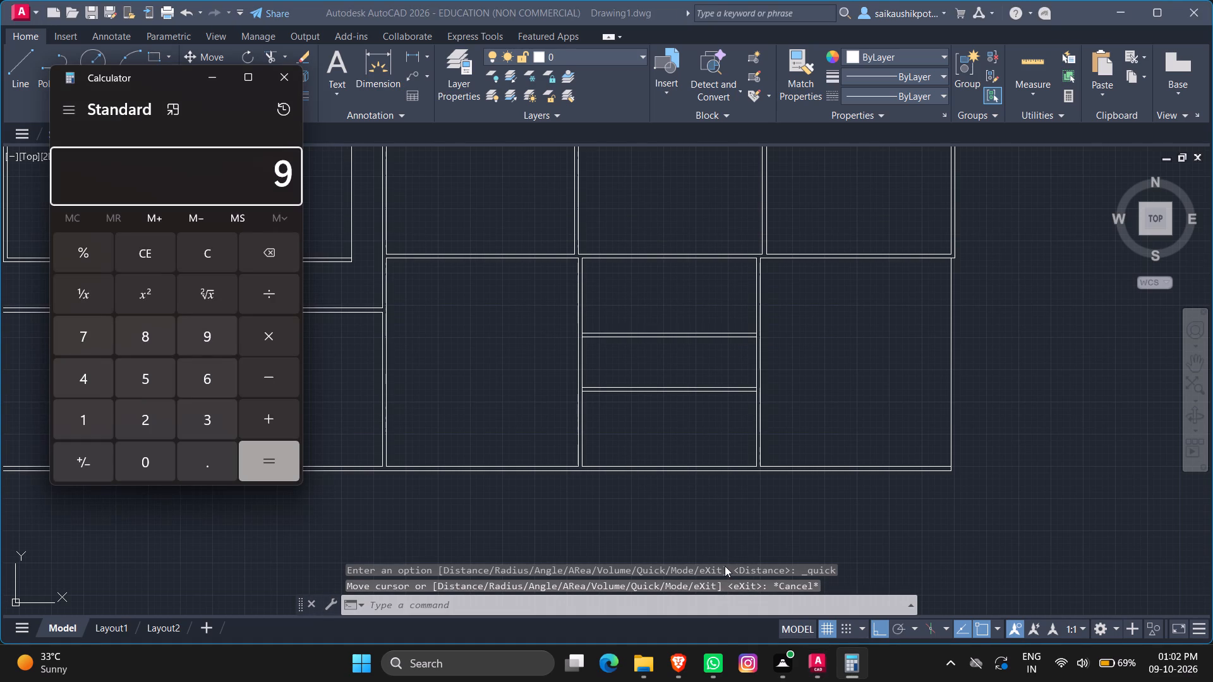
pyautogui.press('BackSpace')
pyautogui.press('BackSpace')
pyautogui.press('BackSpace')
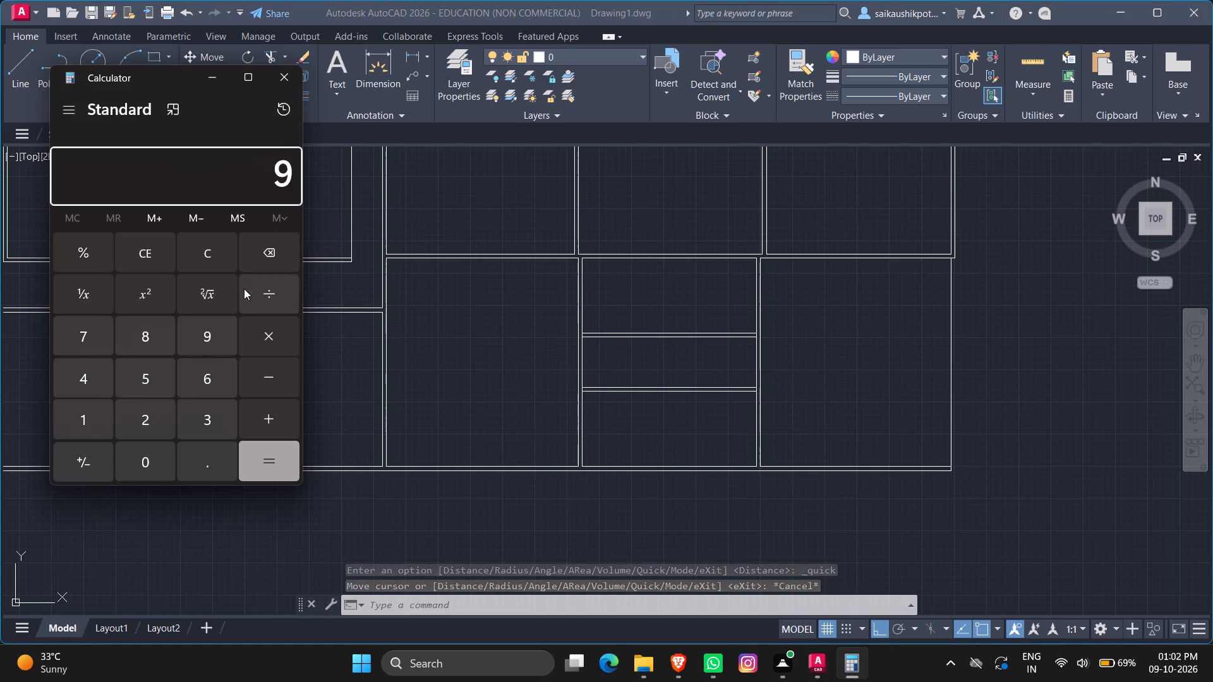
pyautogui.click(217, 258)
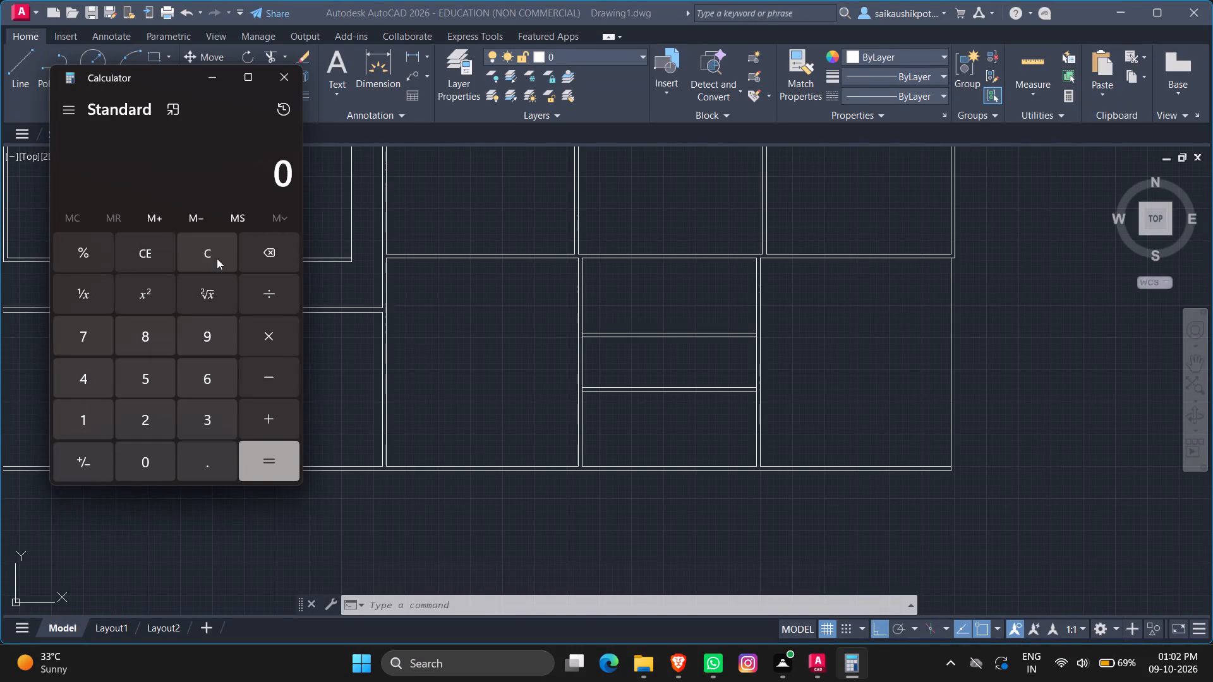
pyautogui.press('2')
pyautogui.press('2')
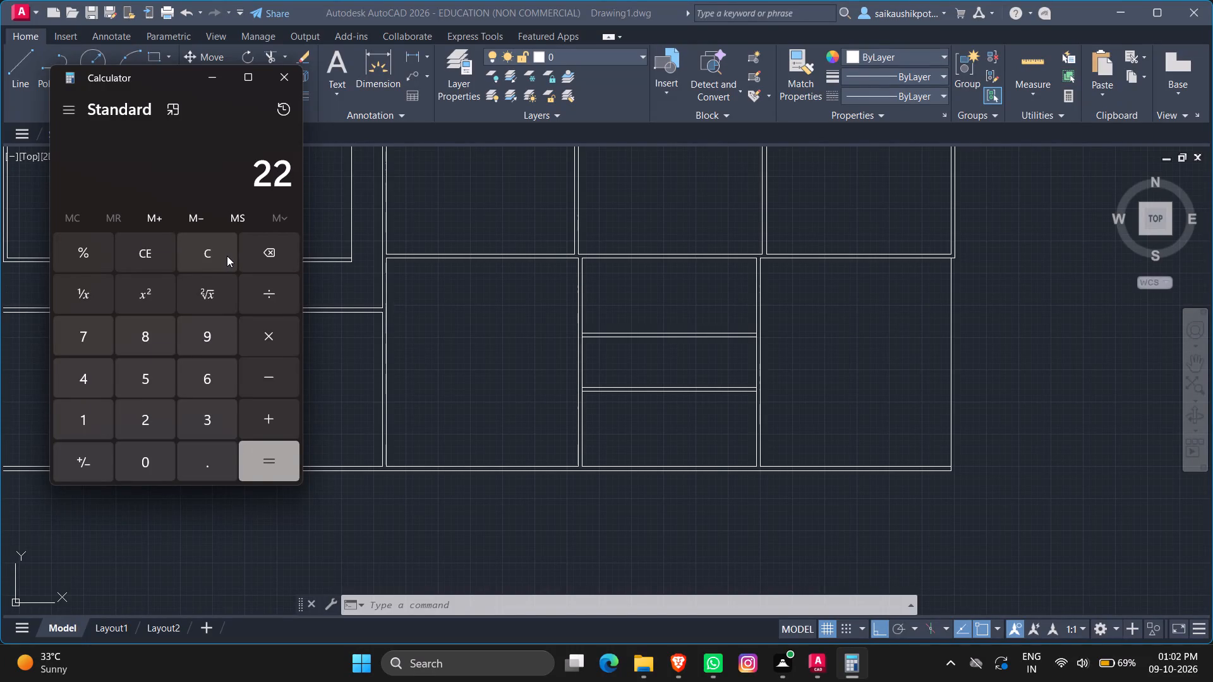
pyautogui.press('/')
pyautogui.press('/')
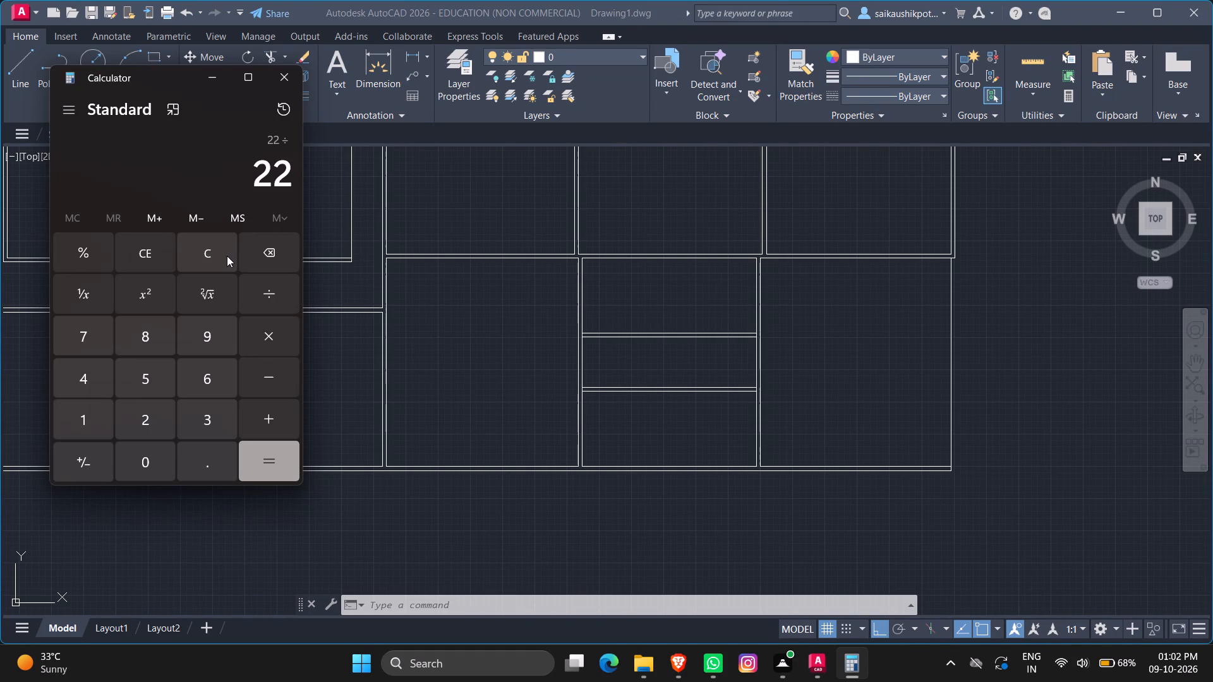
pyautogui.press('3')
pyautogui.press('Return')
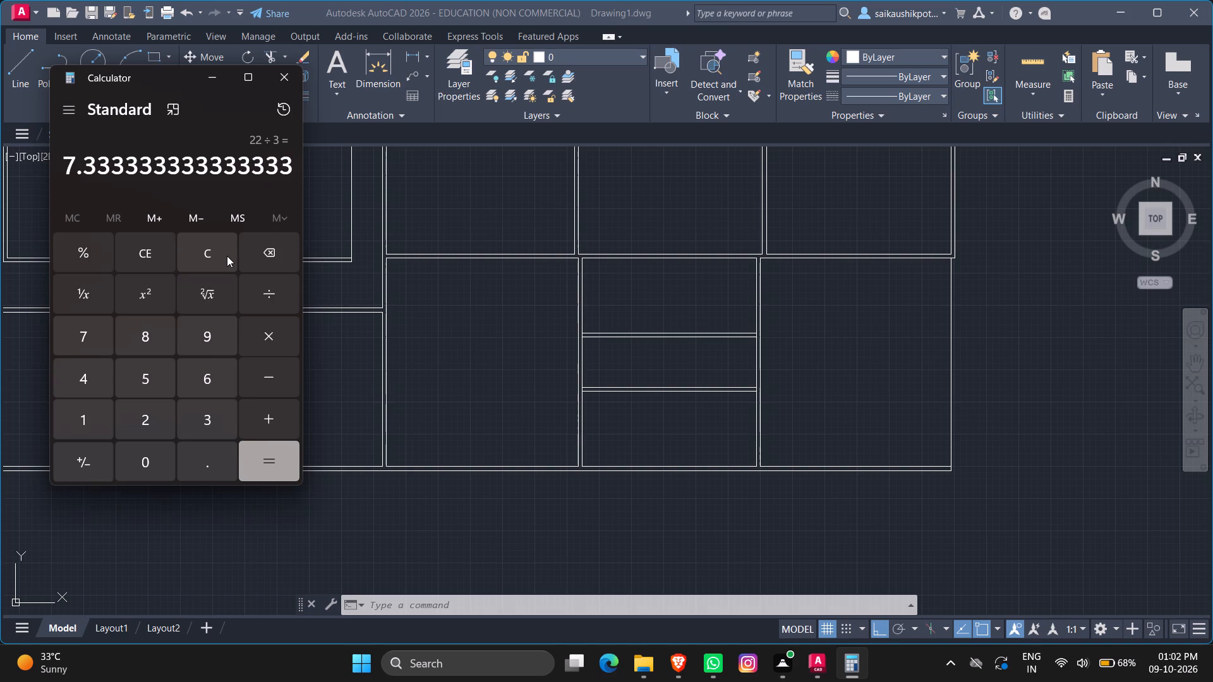
# Divide 22 by 2, clear the calculator and return to the AutoCAD floor plan.
pyautogui.press('Escape')
pyautogui.write('22')
pyautogui.write('/2')
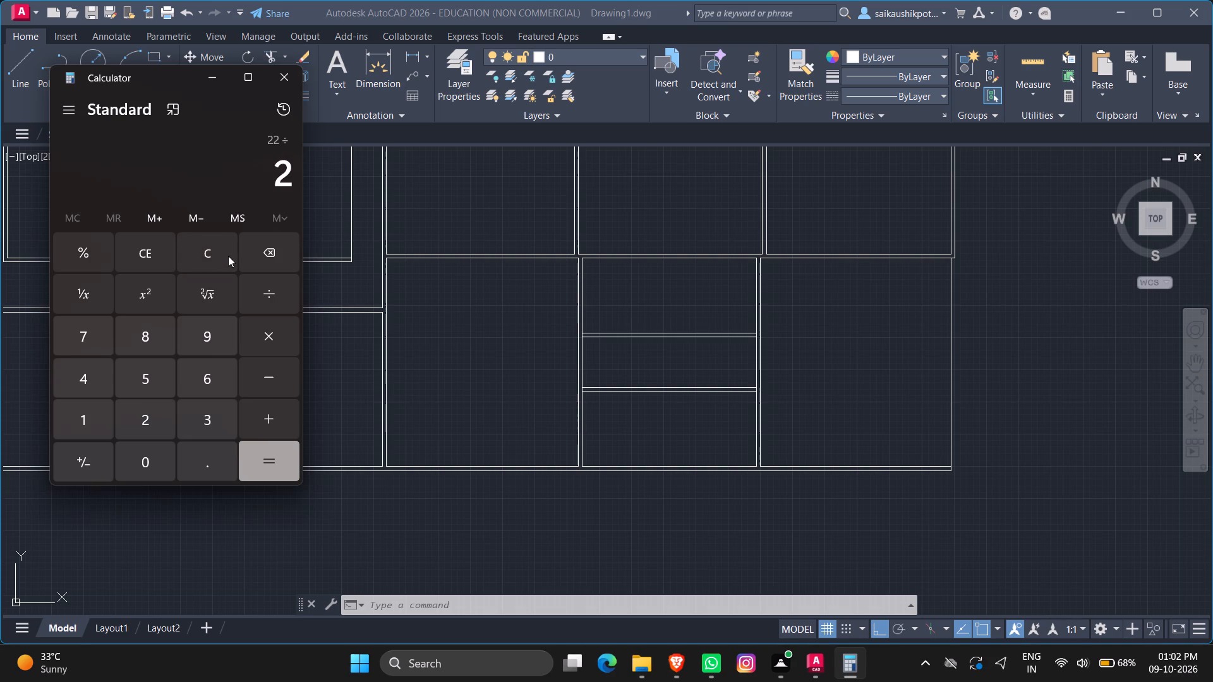
pyautogui.press('Return')
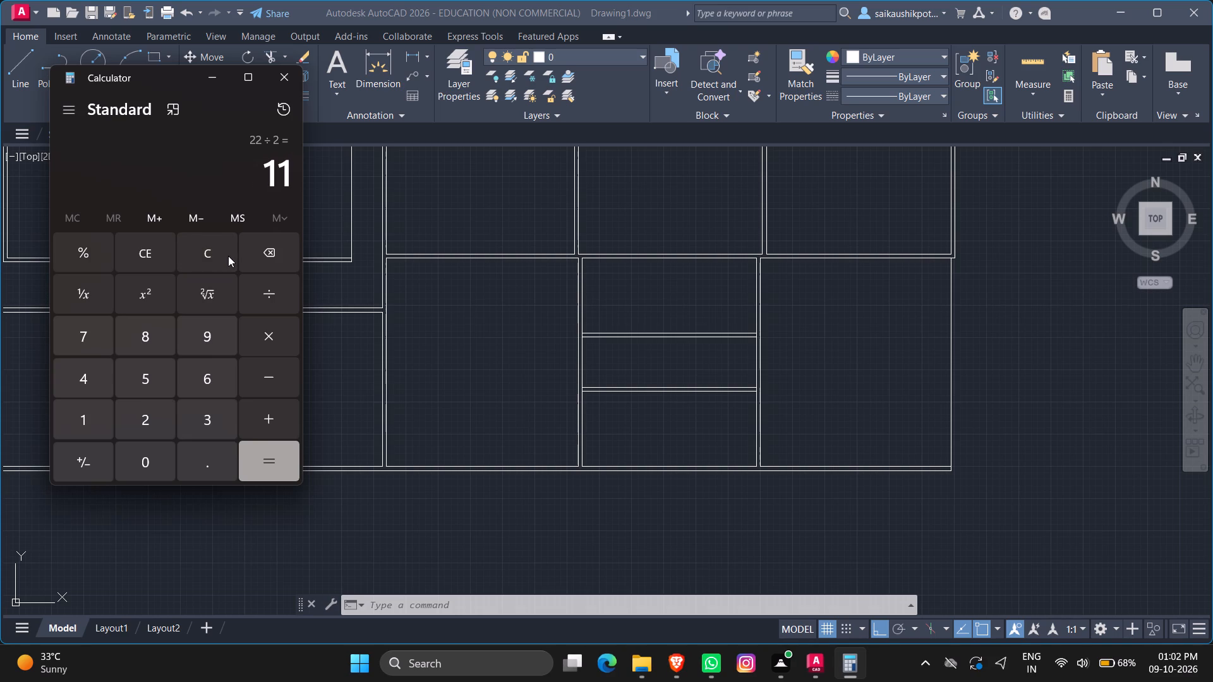
pyautogui.press('Escape')
pyautogui.press('Escape')
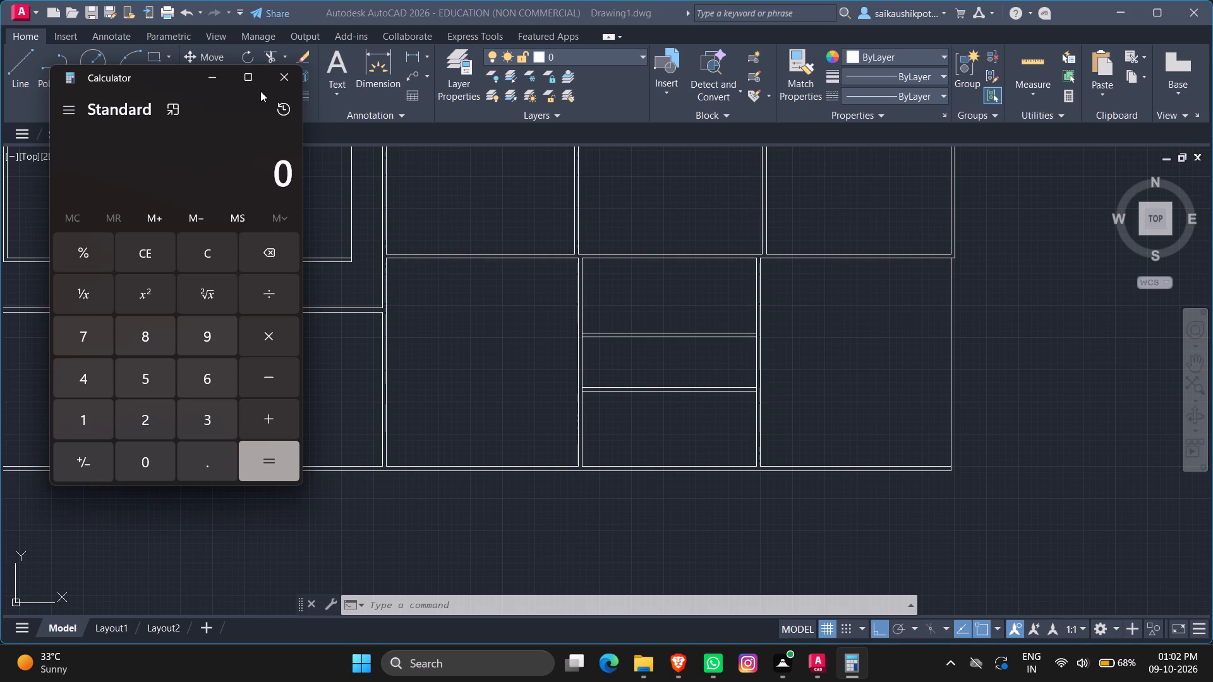
pyautogui.hotkey('alt', 'Tab')
pyautogui.press('Escape')
pyautogui.press('Escape')
pyautogui.scroll(2, 600, 406)
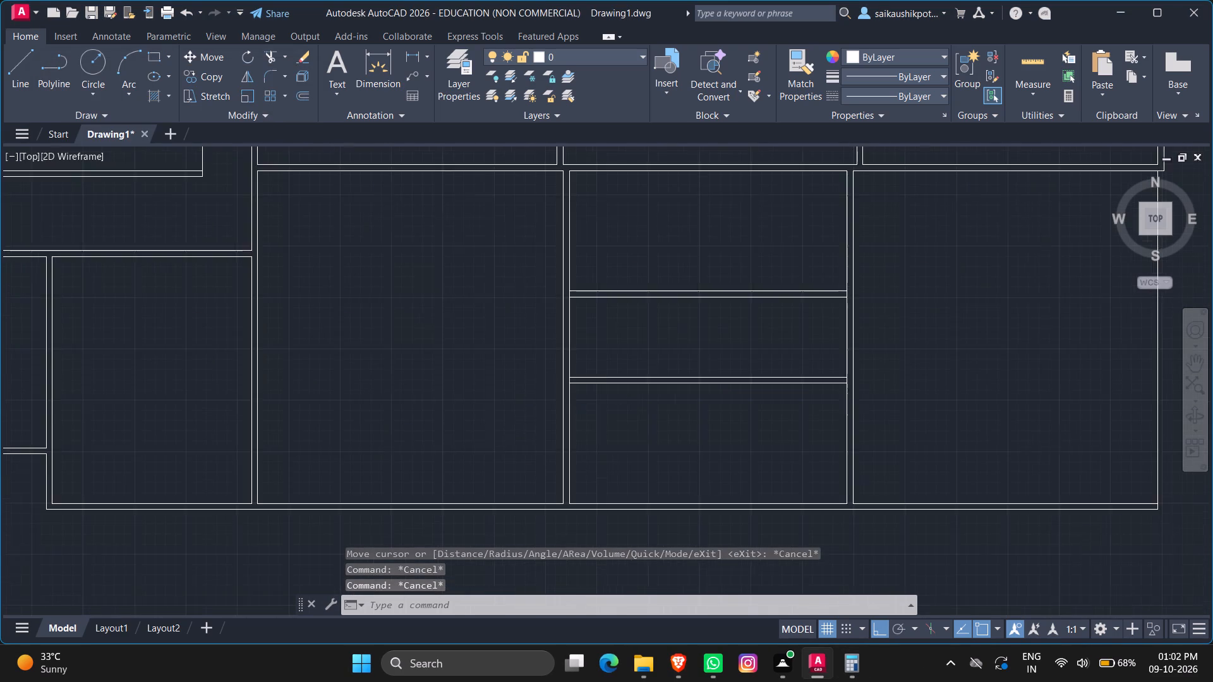
# Trim the wall face segments between the offset lines at both ends of the two horizontal partitions in the middle room.
pyautogui.write('TR')
pyautogui.press('Return')
pyautogui.press('Return')
pyautogui.scroll(1, 550, 365)
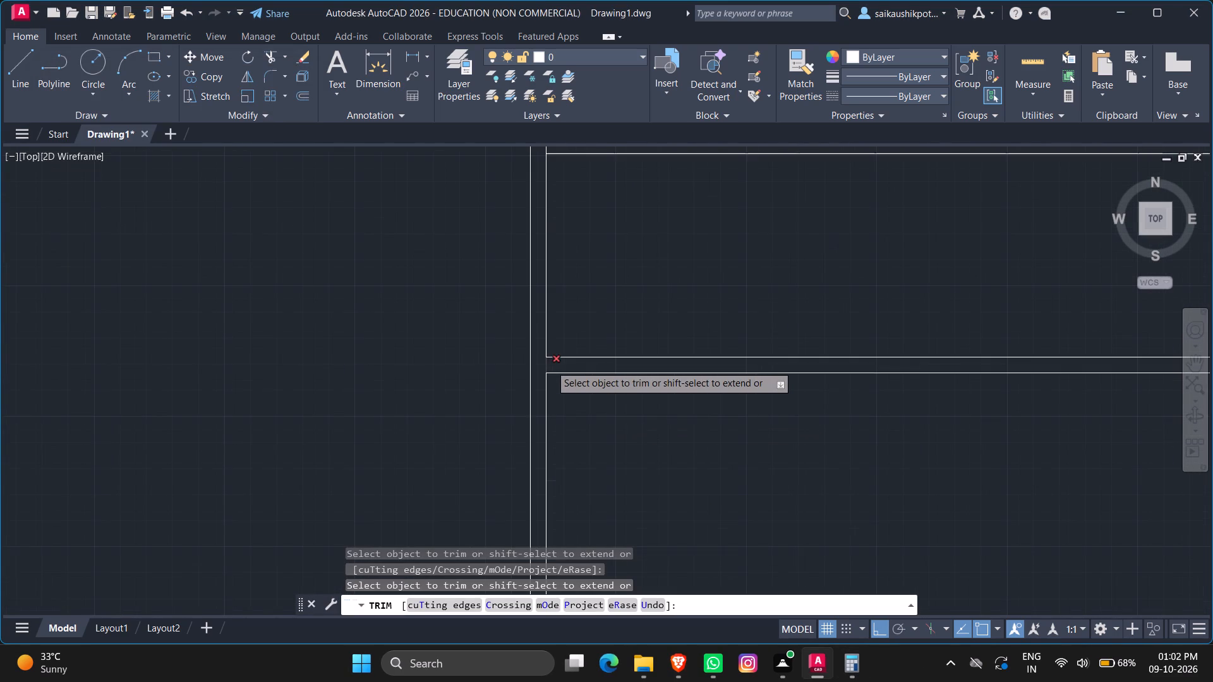
pyautogui.click(548, 365)
pyautogui.scroll(-1, 544, 367)
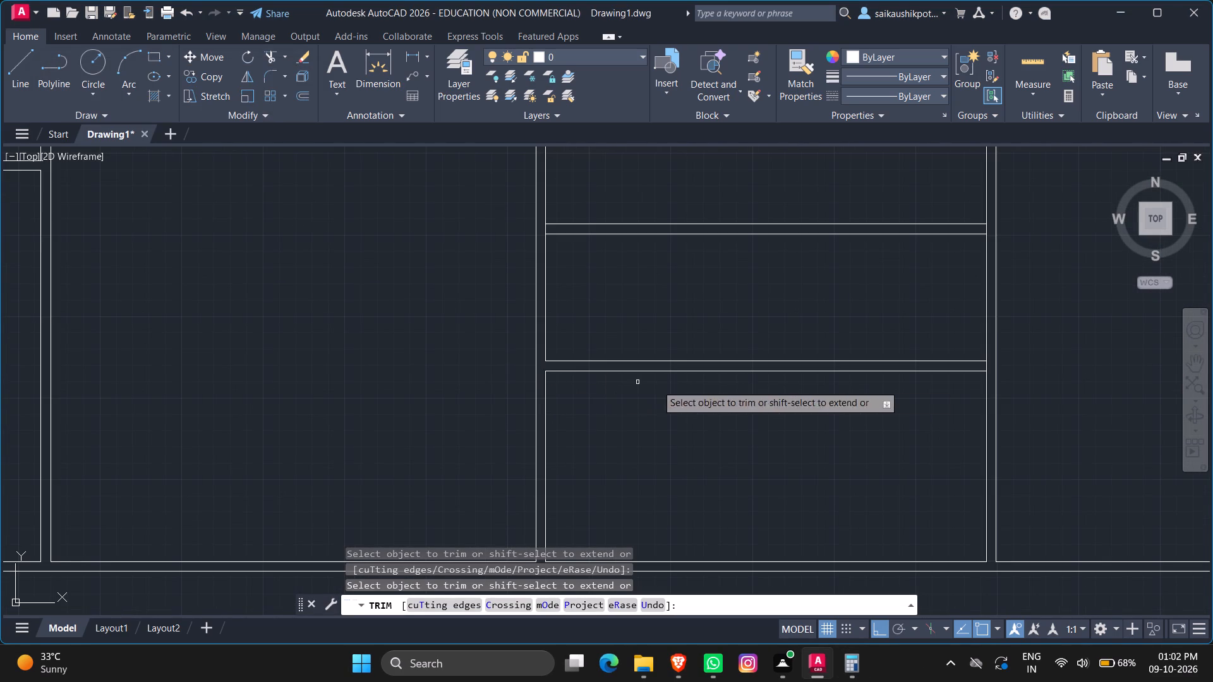
pyautogui.scroll(2, 981, 369)
pyautogui.click(984, 362)
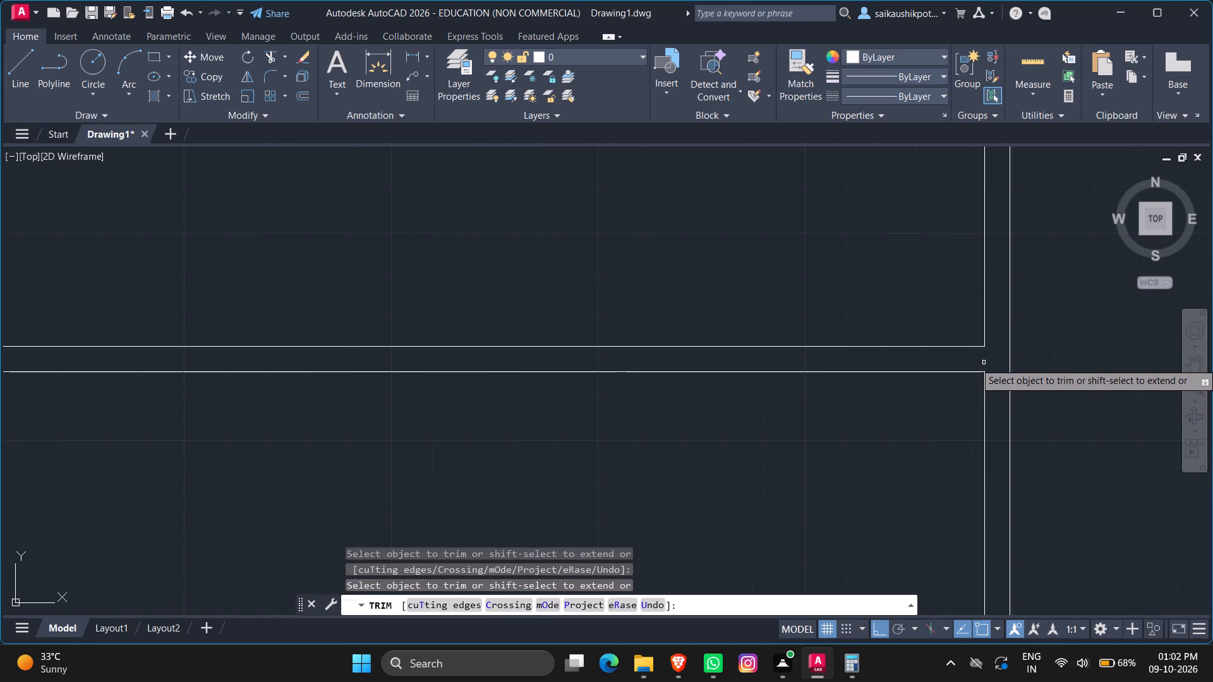
pyautogui.scroll(-3, 990, 402)
pyautogui.scroll(4, 987, 294)
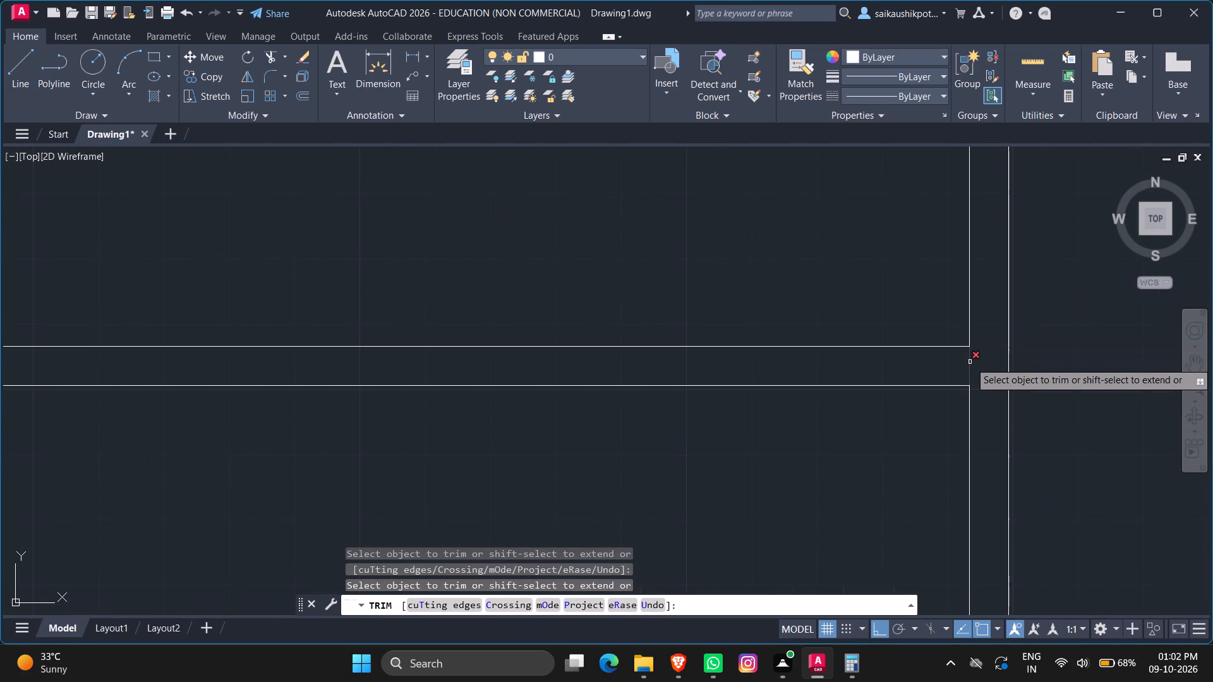
pyautogui.click(971, 362)
pyautogui.scroll(-4, 977, 365)
pyautogui.scroll(4, 702, 377)
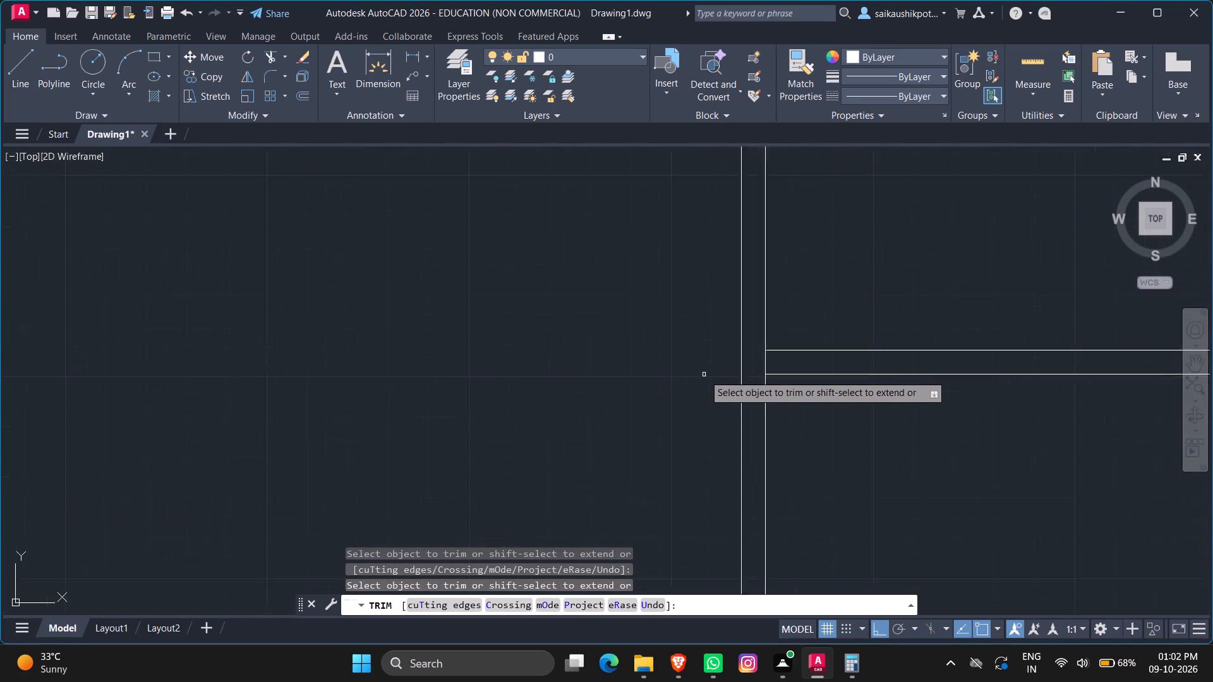
pyautogui.click(799, 357)
pyautogui.scroll(-4, 763, 361)
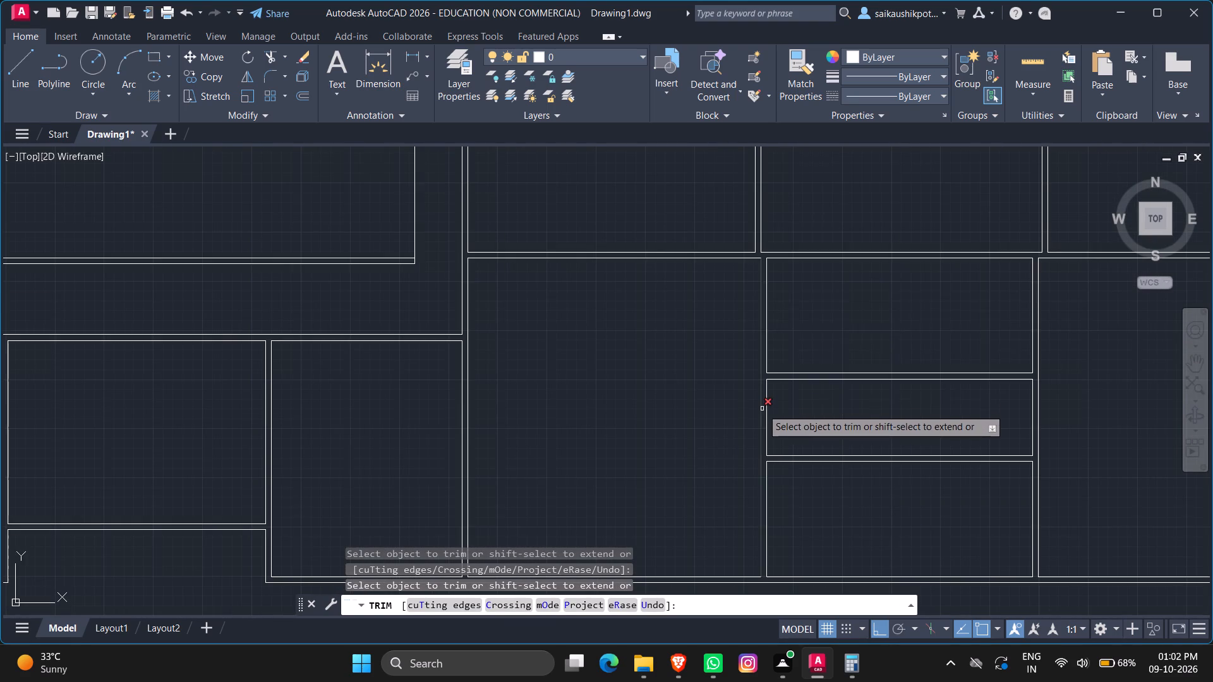
pyautogui.scroll(-1, 813, 347)
pyautogui.scroll(2, 854, 503)
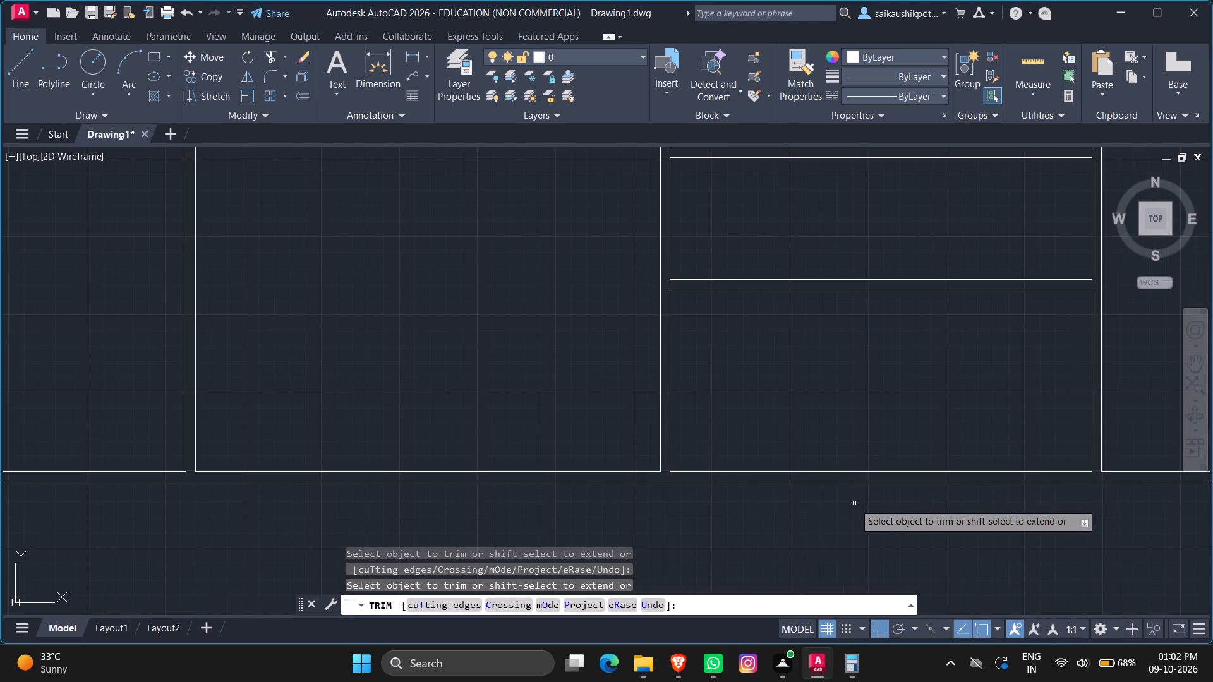
pyautogui.press('Escape')
pyautogui.press('Escape')
pyautogui.press('Escape')
pyautogui.press('Escape')
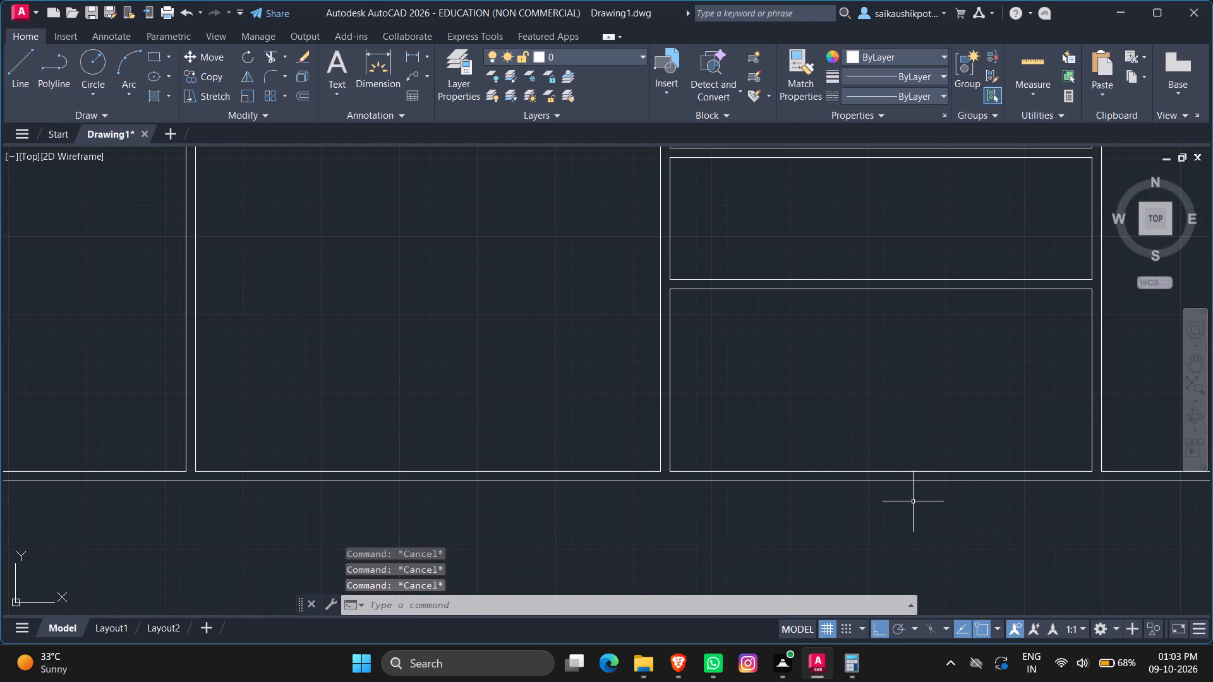
# Offset the left inner wall face of the middle room's lowest compartment 11' to the right as a partition centre line.
pyautogui.press('o')
pyautogui.press('Return')
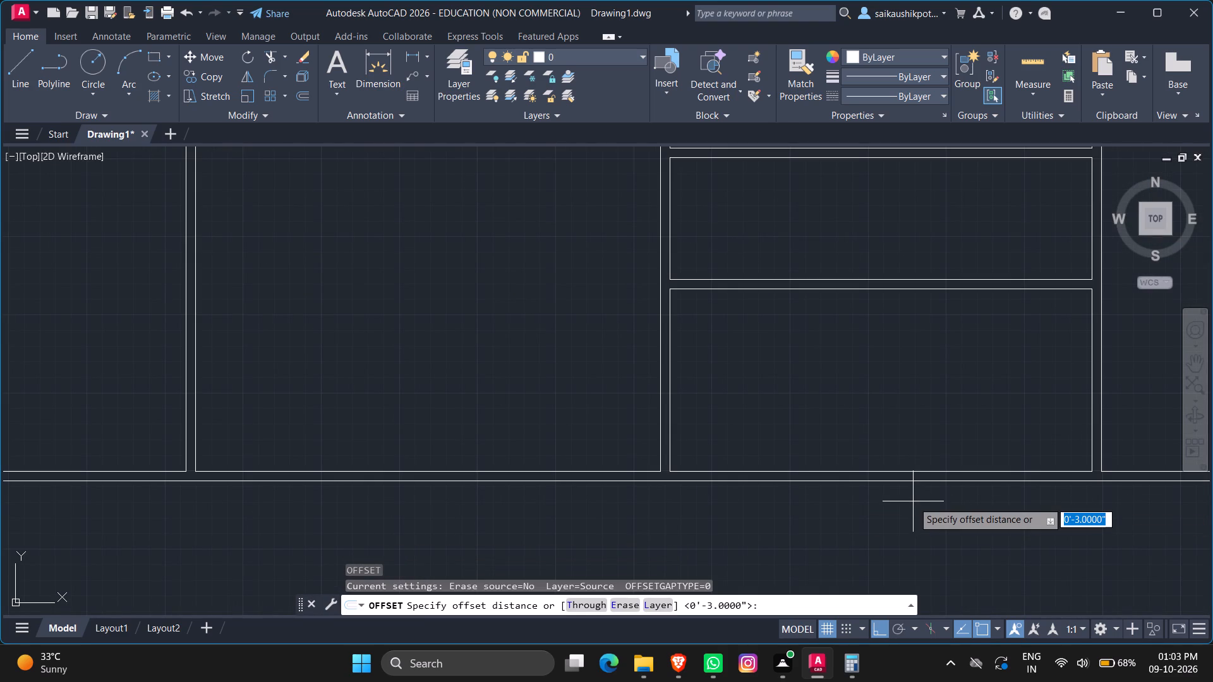
pyautogui.press('1')
pyautogui.press("'")
pyautogui.press('Return')
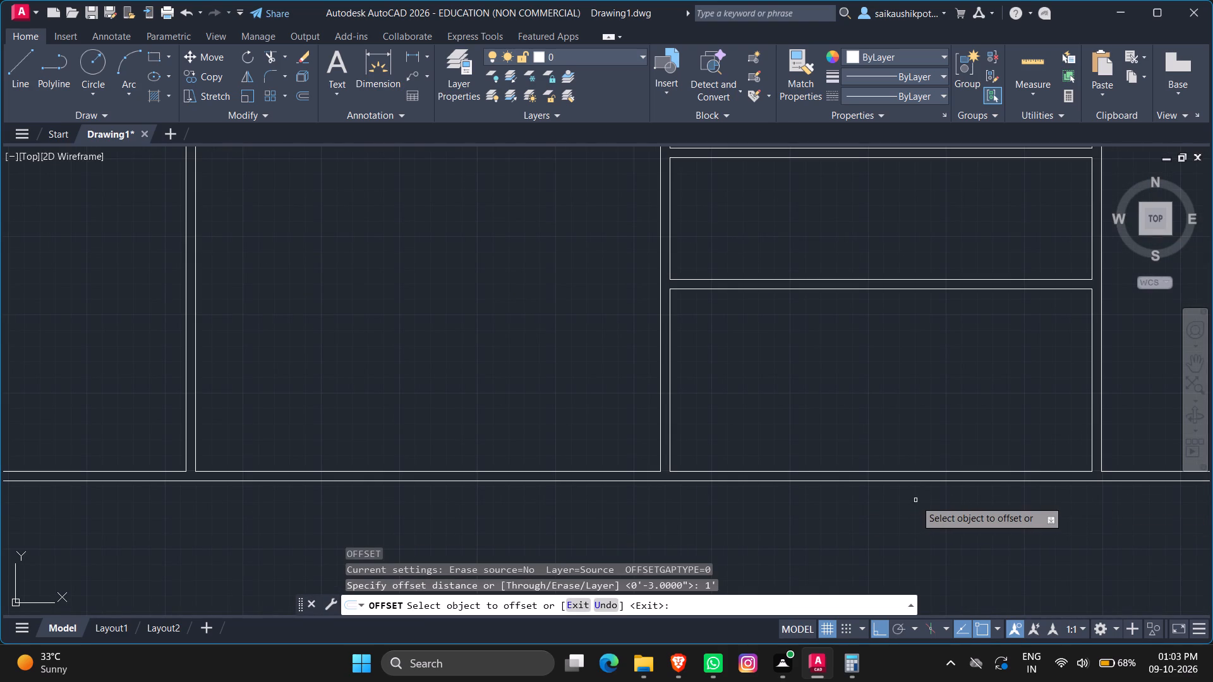
pyautogui.click(672, 369)
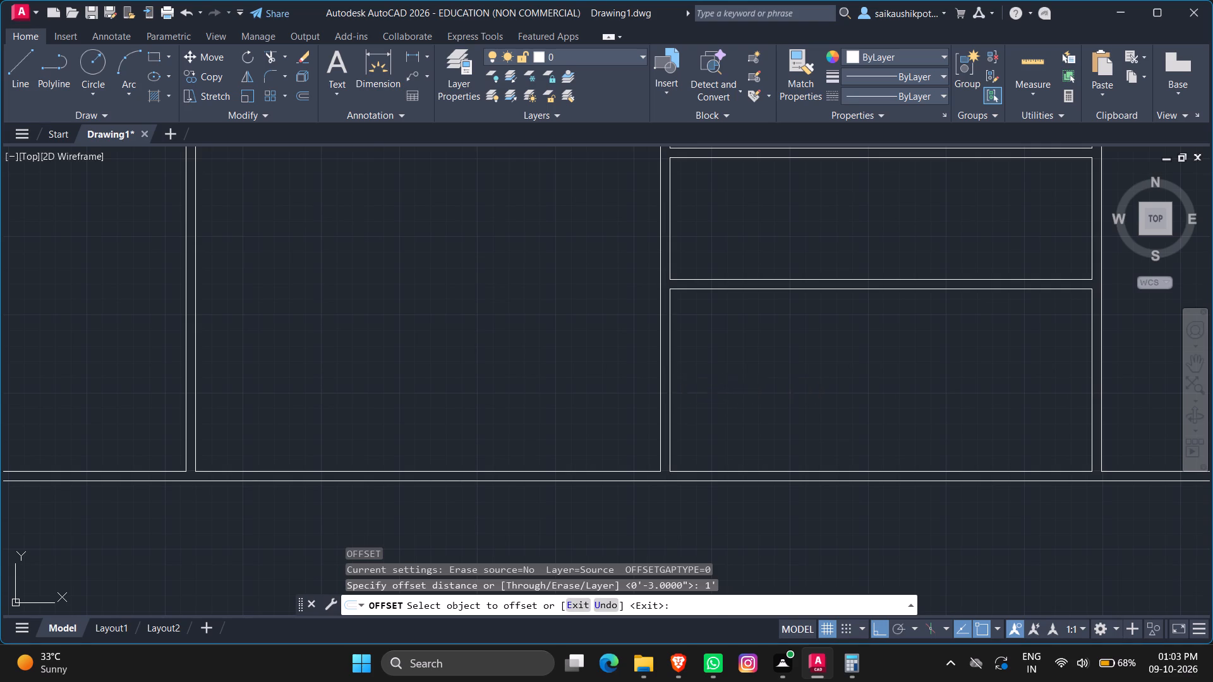
pyautogui.write("11'")
pyautogui.press('Return')
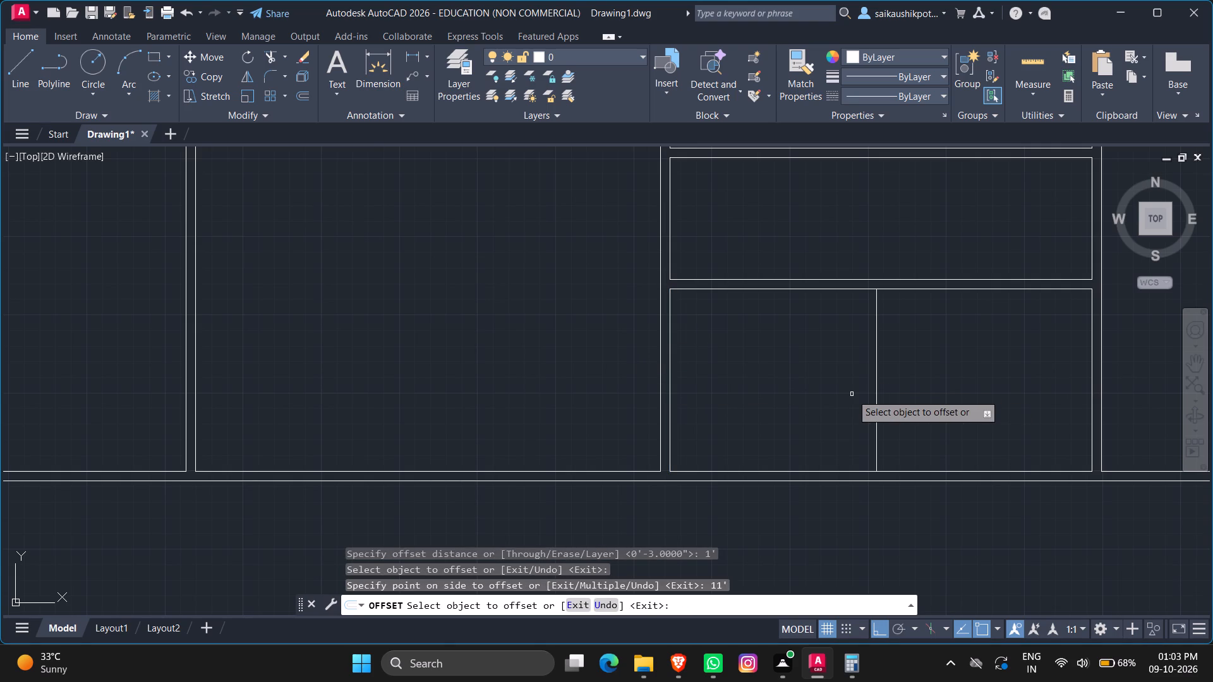
pyautogui.press('Escape')
pyautogui.press('Escape')
pyautogui.press('Escape')
pyautogui.press('Escape')
pyautogui.press('Escape')
# Offset the lowest compartment's vertical centre line 3" to both sides to form the partition's wall faces.
pyautogui.press('o')
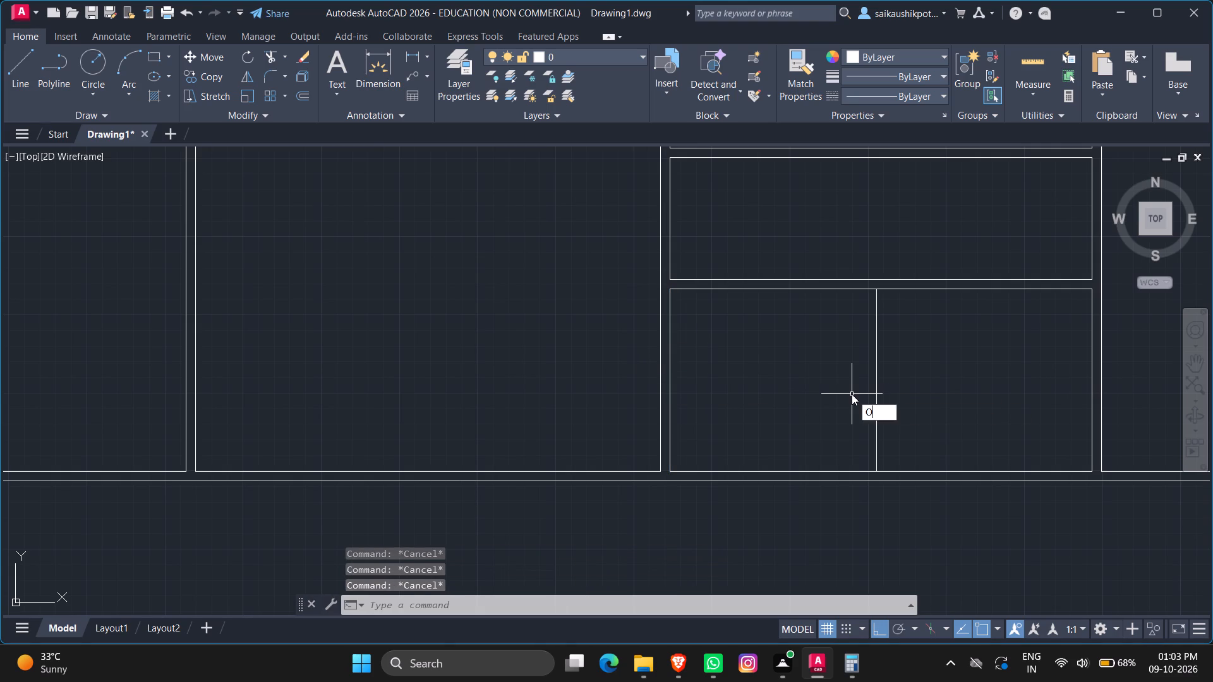
pyautogui.press('Return')
pyautogui.press('3')
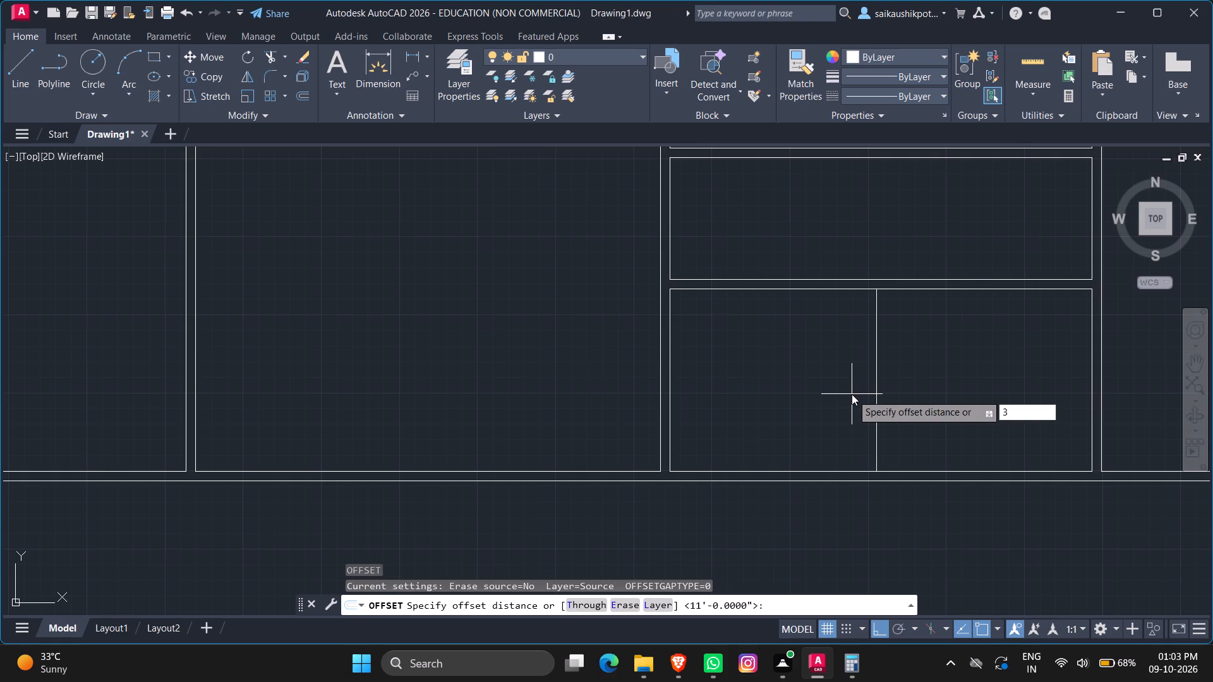
pyautogui.hotkey('shift', '"')
pyautogui.press('Return')
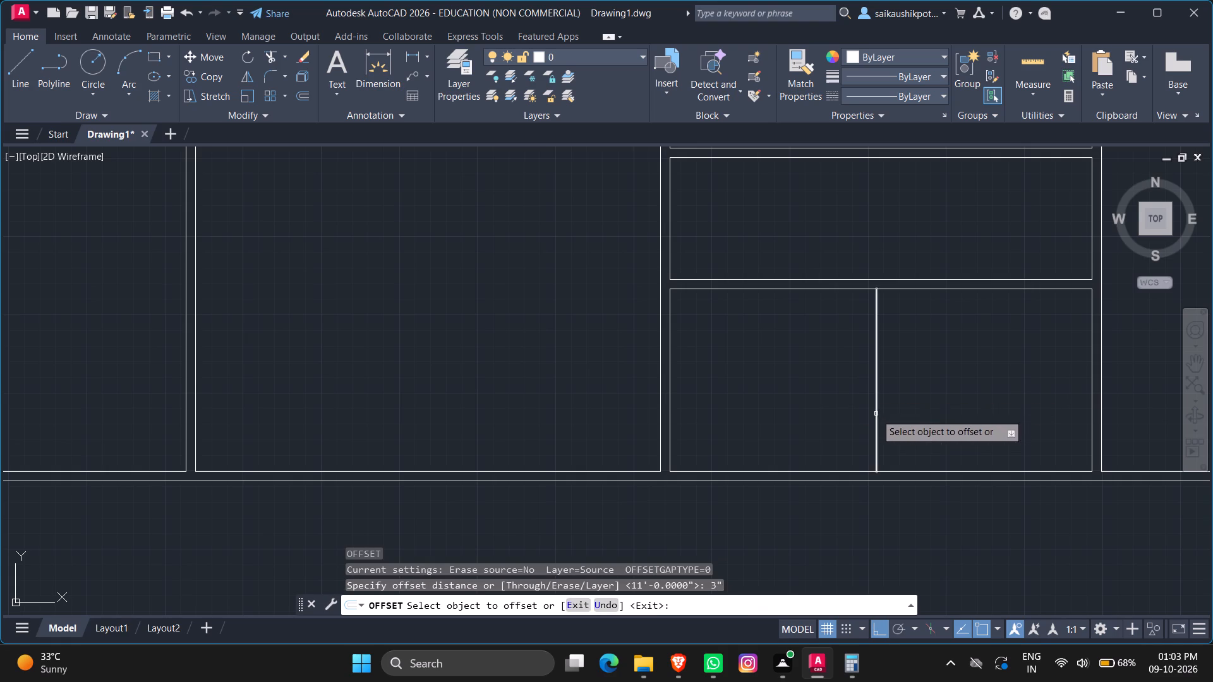
pyautogui.click(876, 414)
pyautogui.click(927, 432)
pyautogui.scroll(1, 862, 434)
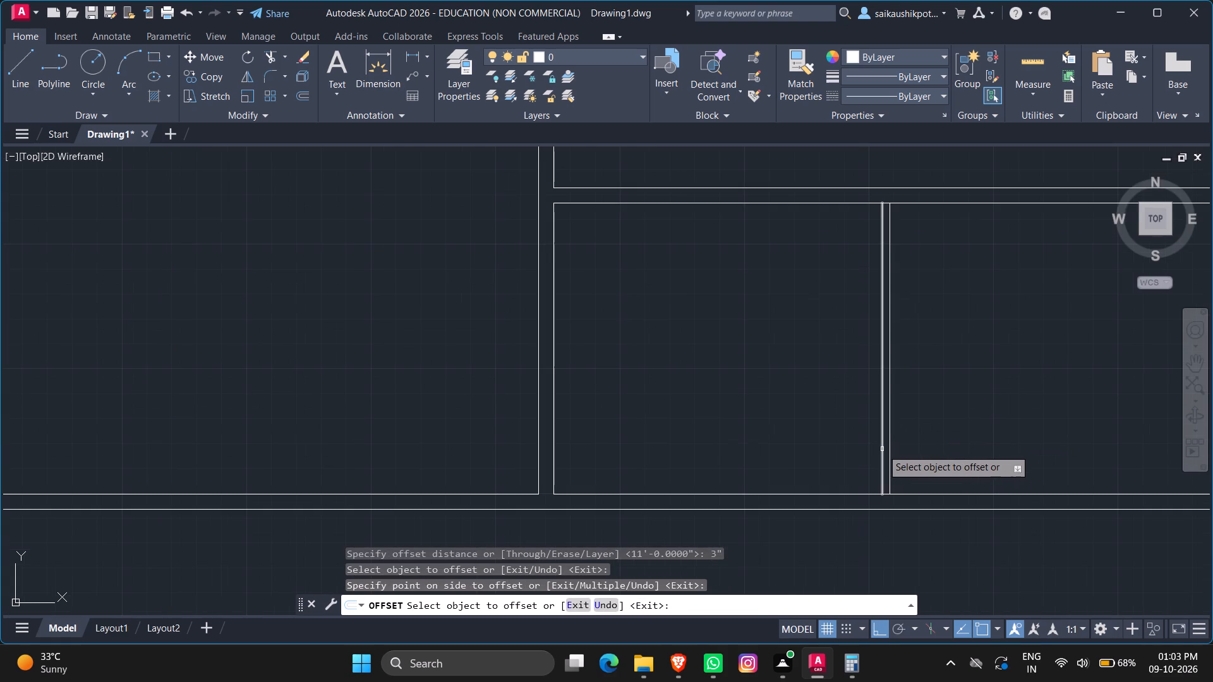
pyautogui.click(882, 449)
pyautogui.click(831, 450)
pyautogui.press('Escape')
pyautogui.press('Escape')
pyautogui.scroll(2, 888, 403)
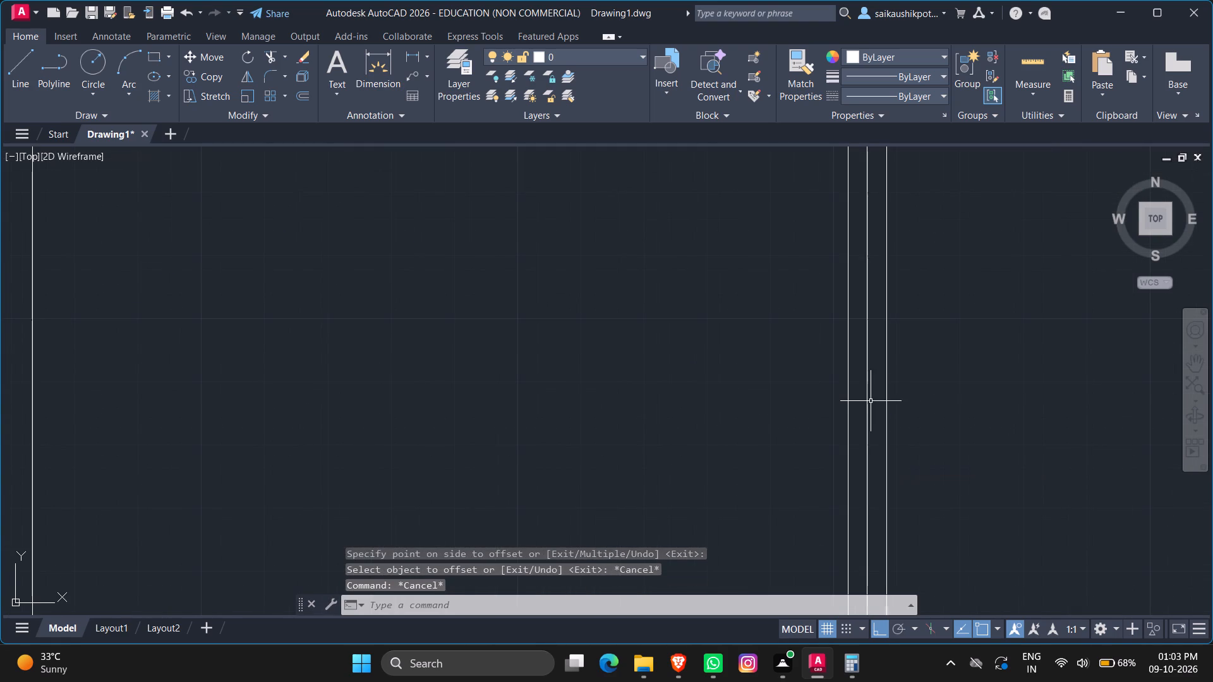
# Delete the centre line between the two faces of the new vertical partition.
pyautogui.doubleClick(866, 401)
pyautogui.press('Delete')
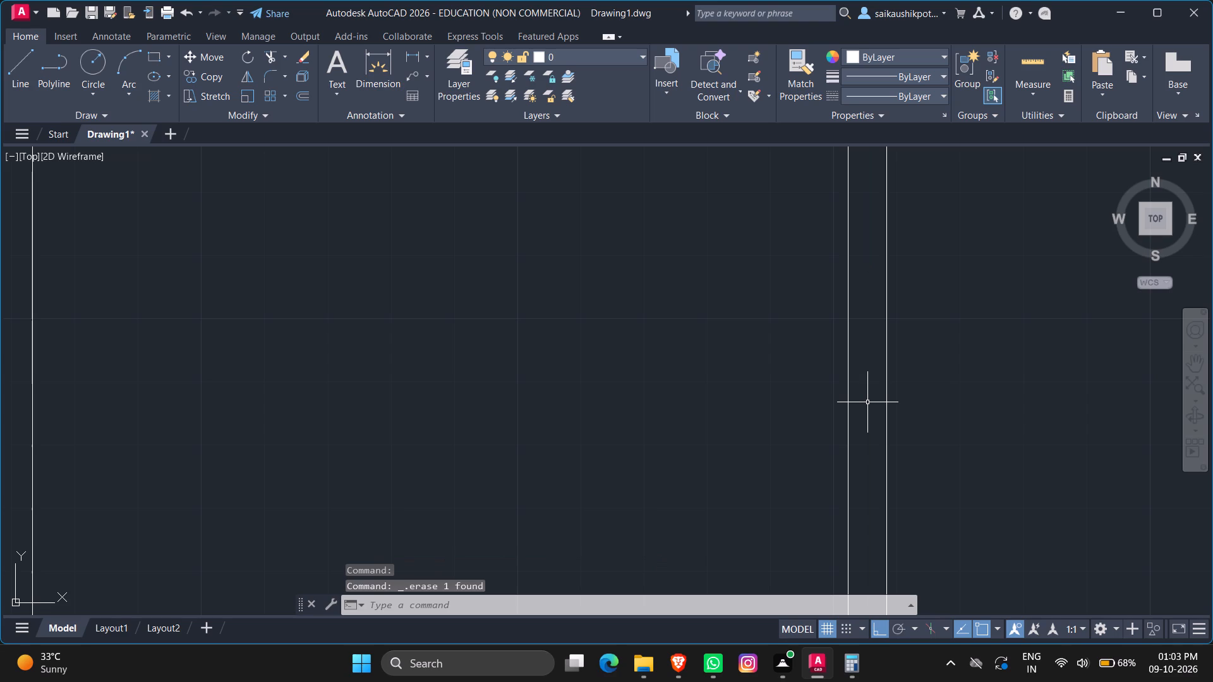
pyautogui.press('Escape')
pyautogui.press('Escape')
pyautogui.scroll(-2, 864, 446)
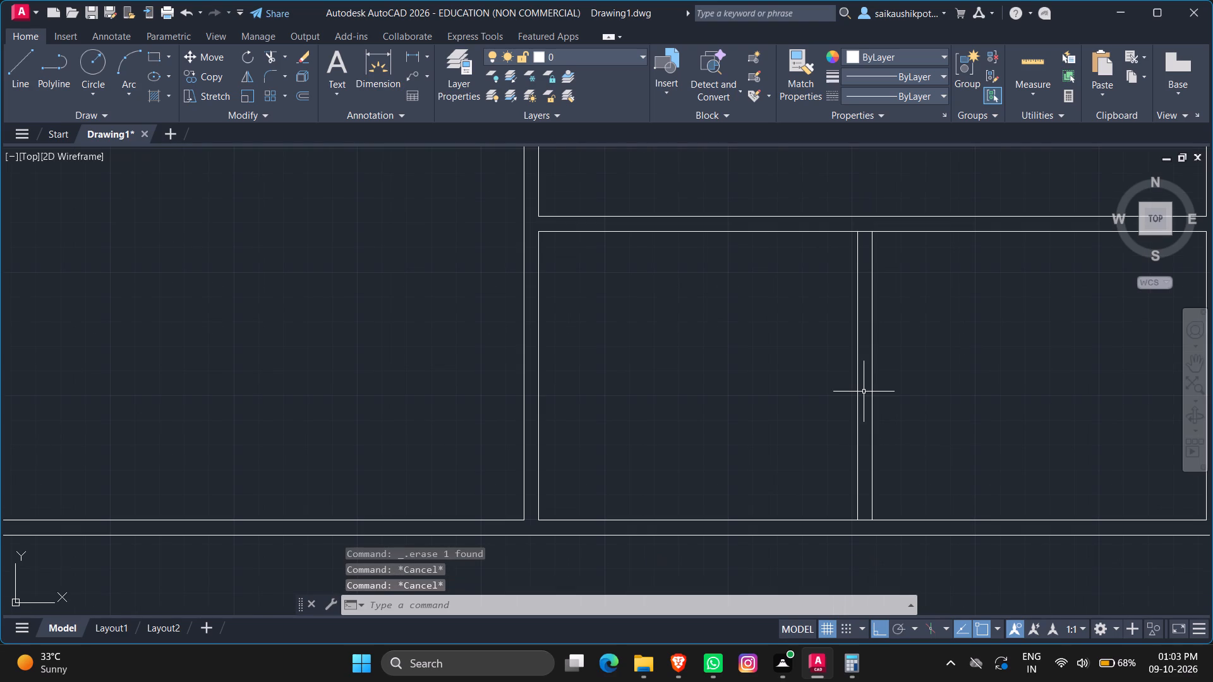
# Trim the wall lines crossing the new vertical partition at its upper and lower ends.
pyautogui.write('TR')
pyautogui.press('Return')
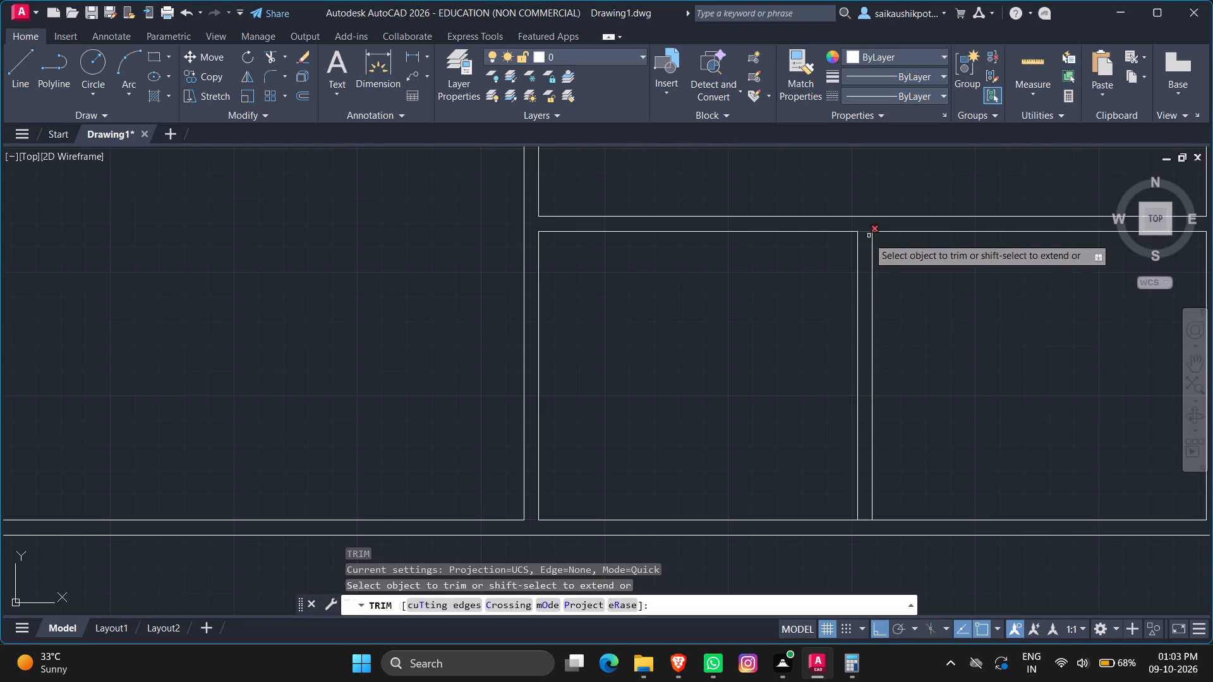
pyautogui.scroll(1, 868, 237)
pyautogui.click(859, 227)
pyautogui.scroll(-2, 919, 182)
pyautogui.scroll(1, 894, 386)
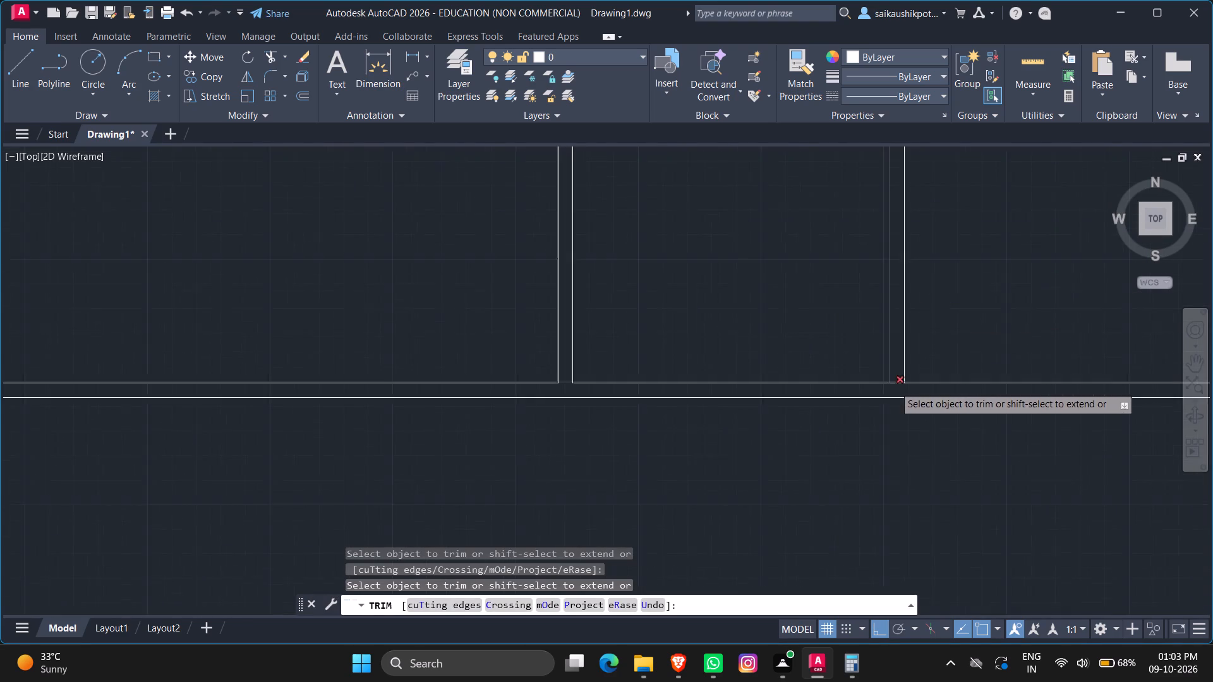
pyautogui.scroll(1, 894, 386)
pyautogui.click(897, 380)
pyautogui.scroll(-4, 893, 408)
pyautogui.press('Escape')
pyautogui.press('Escape')
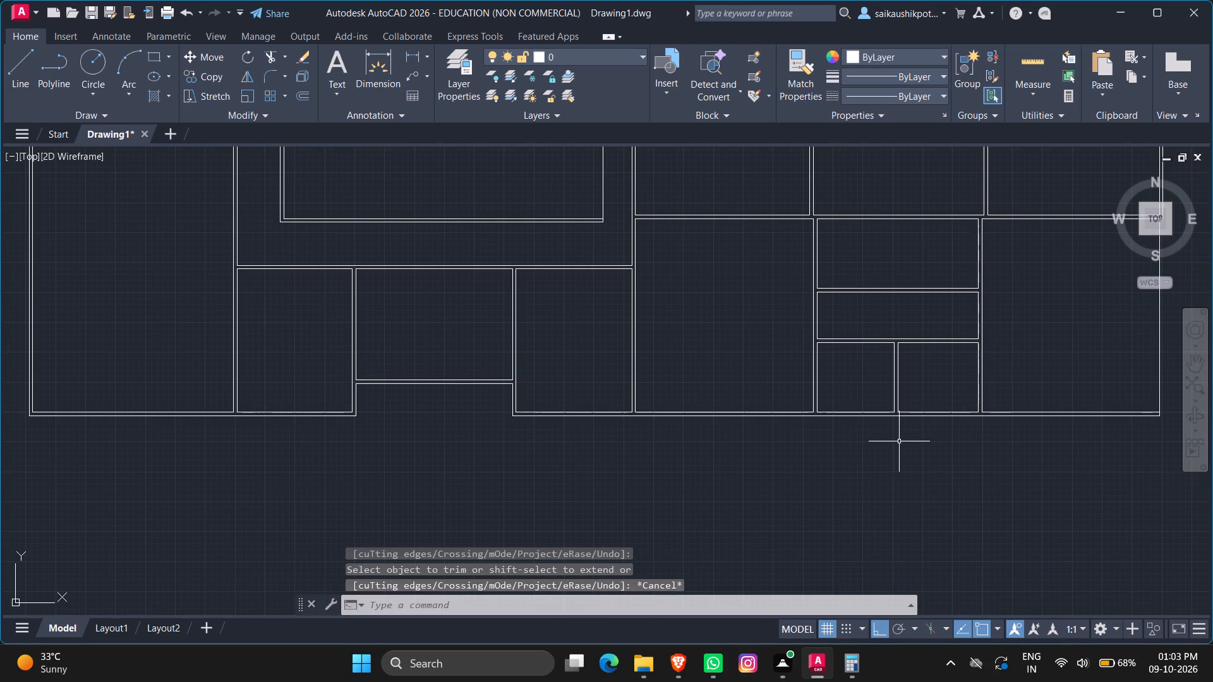
pyautogui.press('Escape')
pyautogui.press('Escape')
pyautogui.press('Escape')
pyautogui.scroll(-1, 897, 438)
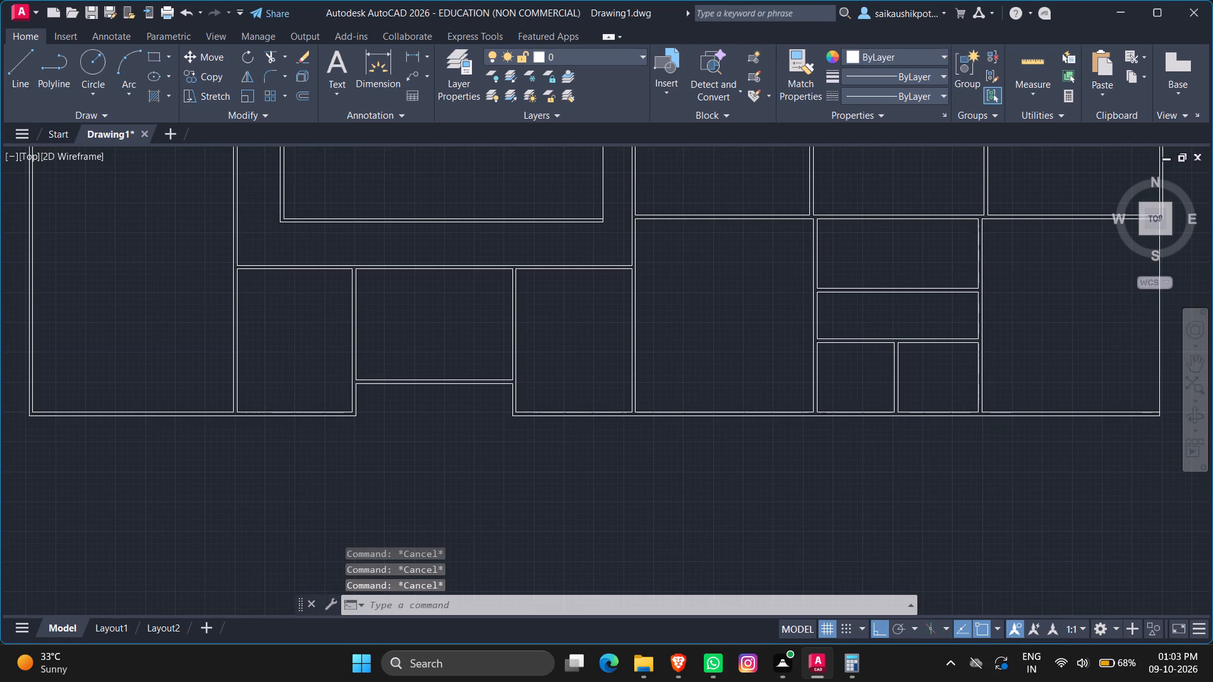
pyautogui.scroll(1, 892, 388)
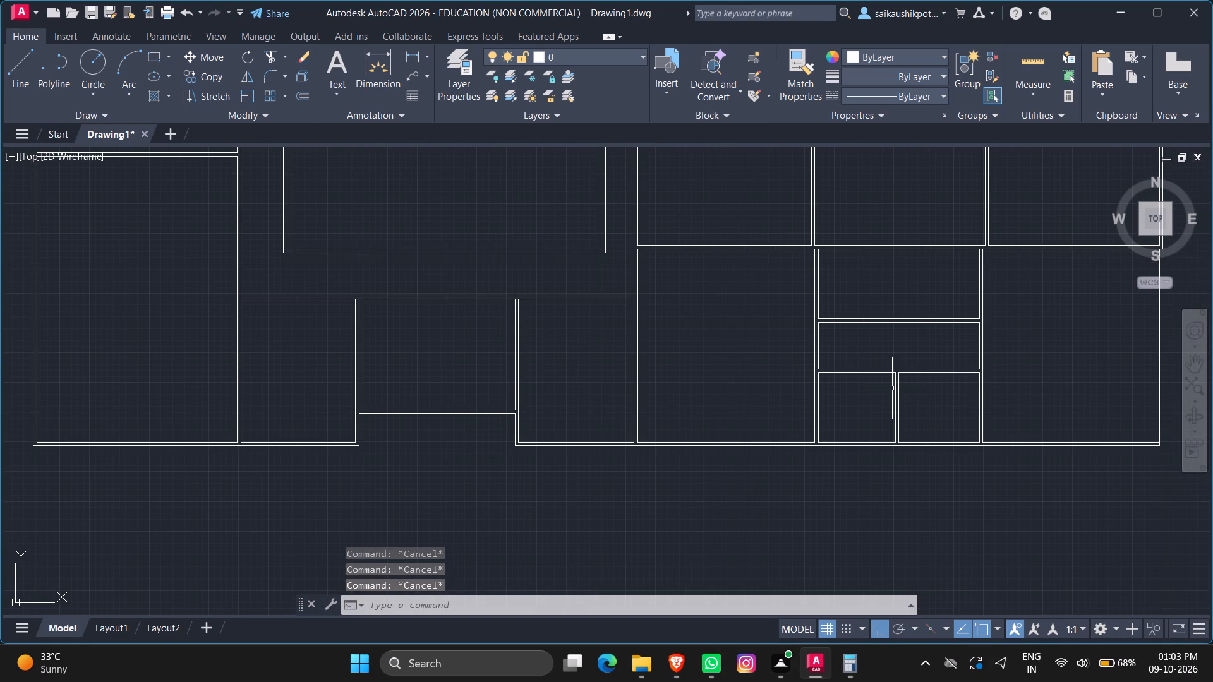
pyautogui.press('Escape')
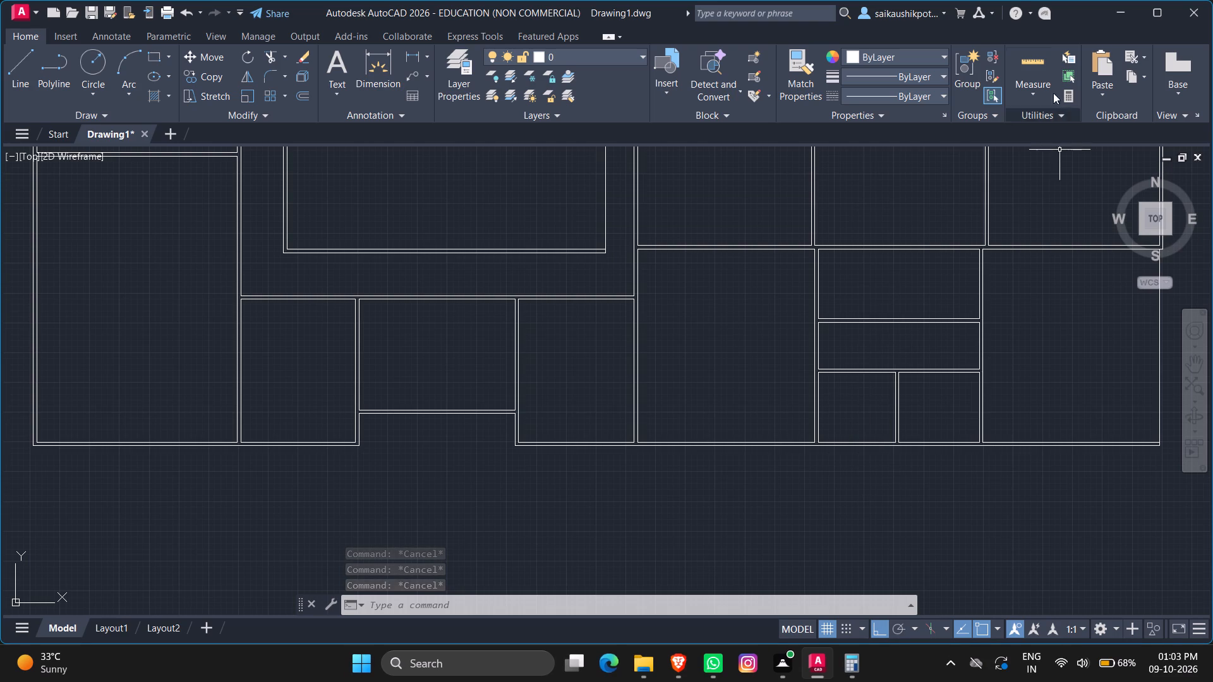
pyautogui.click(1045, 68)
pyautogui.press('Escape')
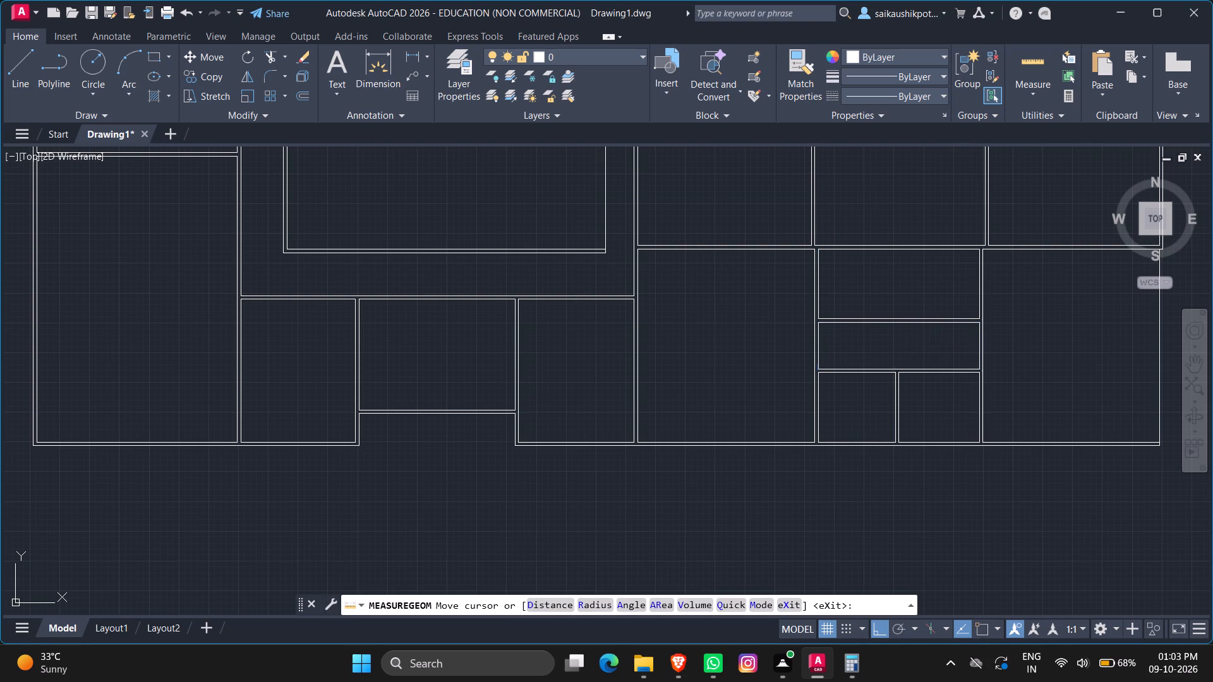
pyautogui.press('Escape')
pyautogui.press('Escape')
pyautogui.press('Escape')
# Delete the vertical line closing the right side of the lower-right end room.
pyautogui.scroll(-1, 919, 361)
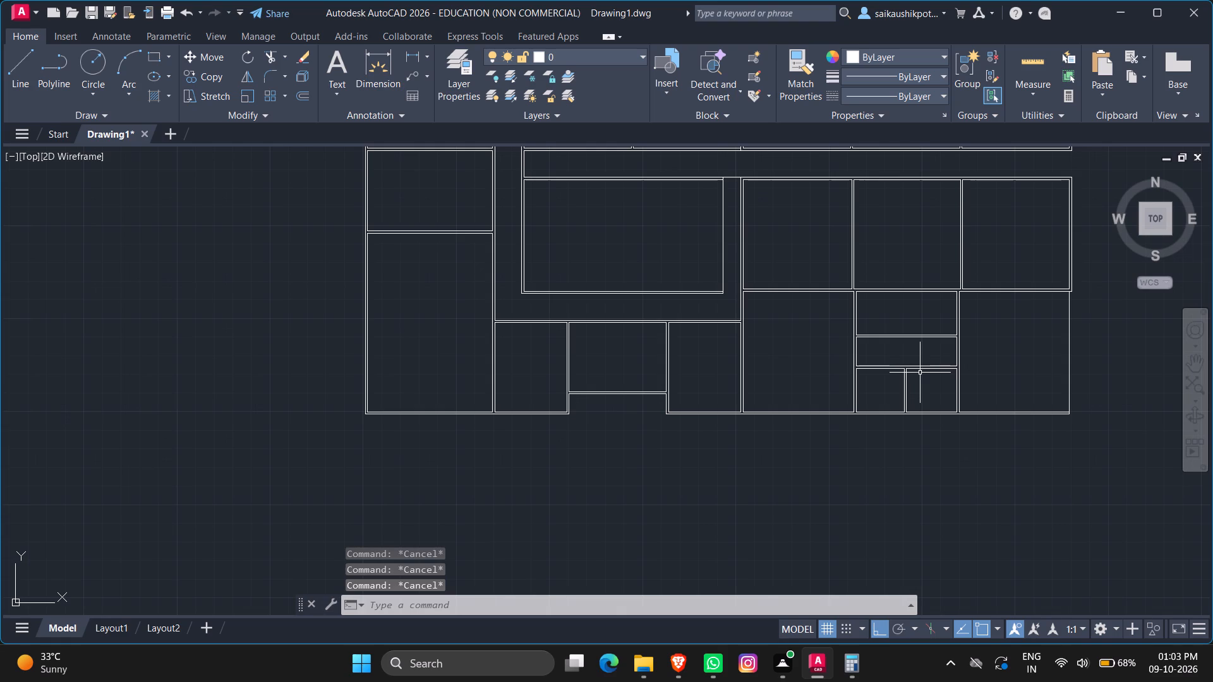
pyautogui.scroll(-2, 920, 378)
pyautogui.scroll(3, 965, 364)
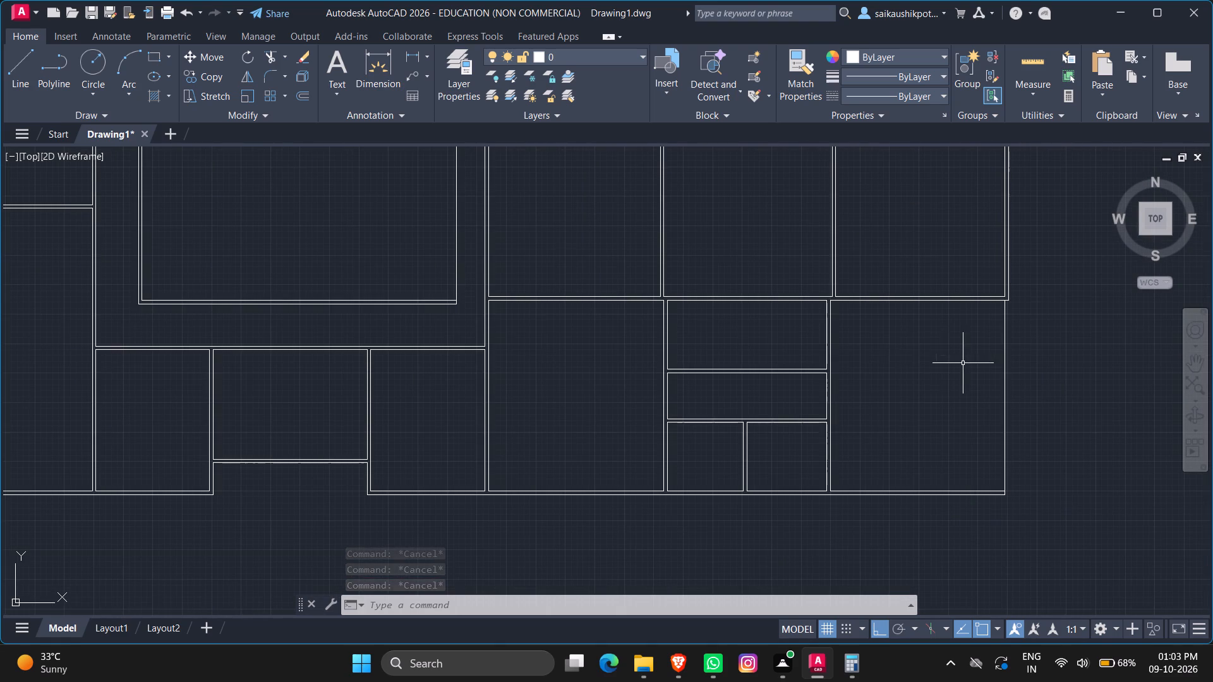
pyautogui.click(1006, 350)
pyautogui.press('Delete')
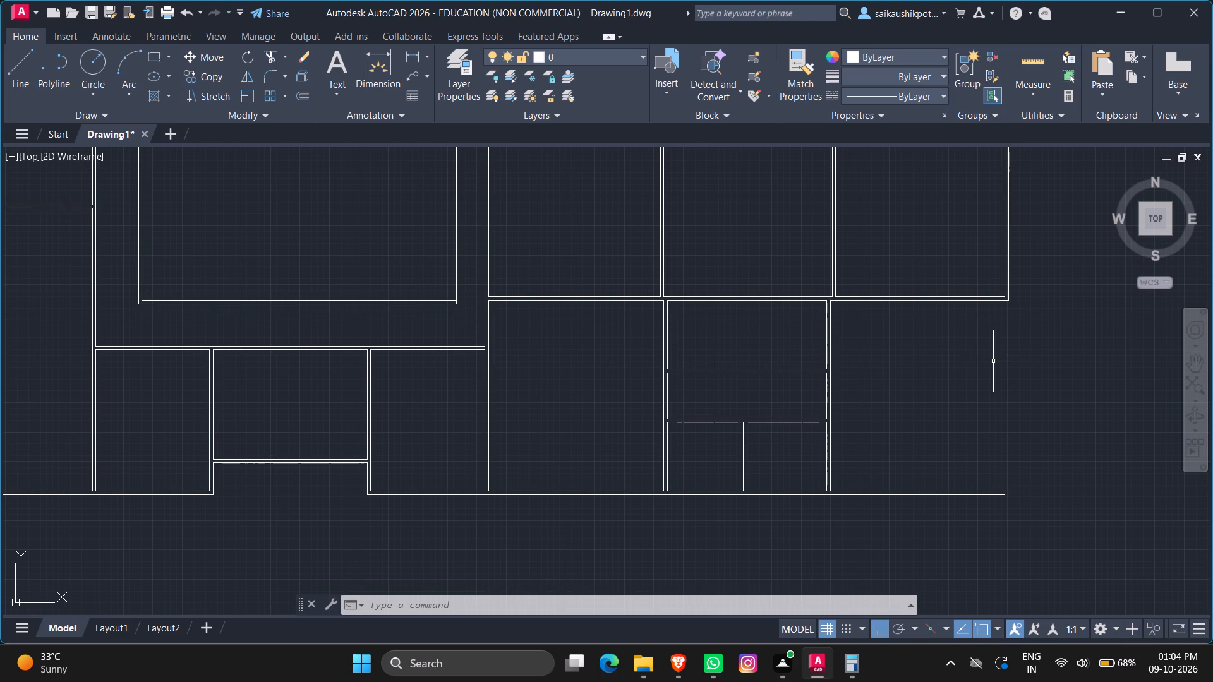
# Offset the outer line of the top room row's right end wall 6' outward to the right.
pyautogui.scroll(-2, 932, 404)
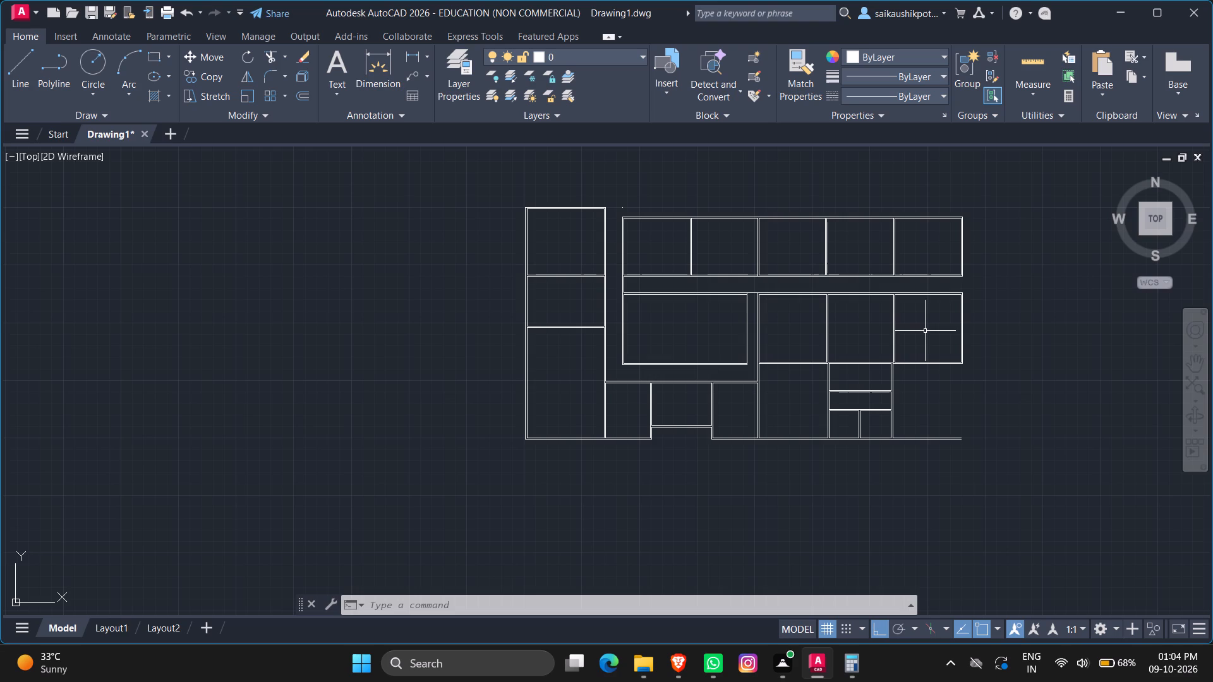
pyautogui.scroll(-1, 953, 224)
pyautogui.scroll(-3, 803, 347)
pyautogui.scroll(2, 887, 313)
pyautogui.scroll(1, 759, 326)
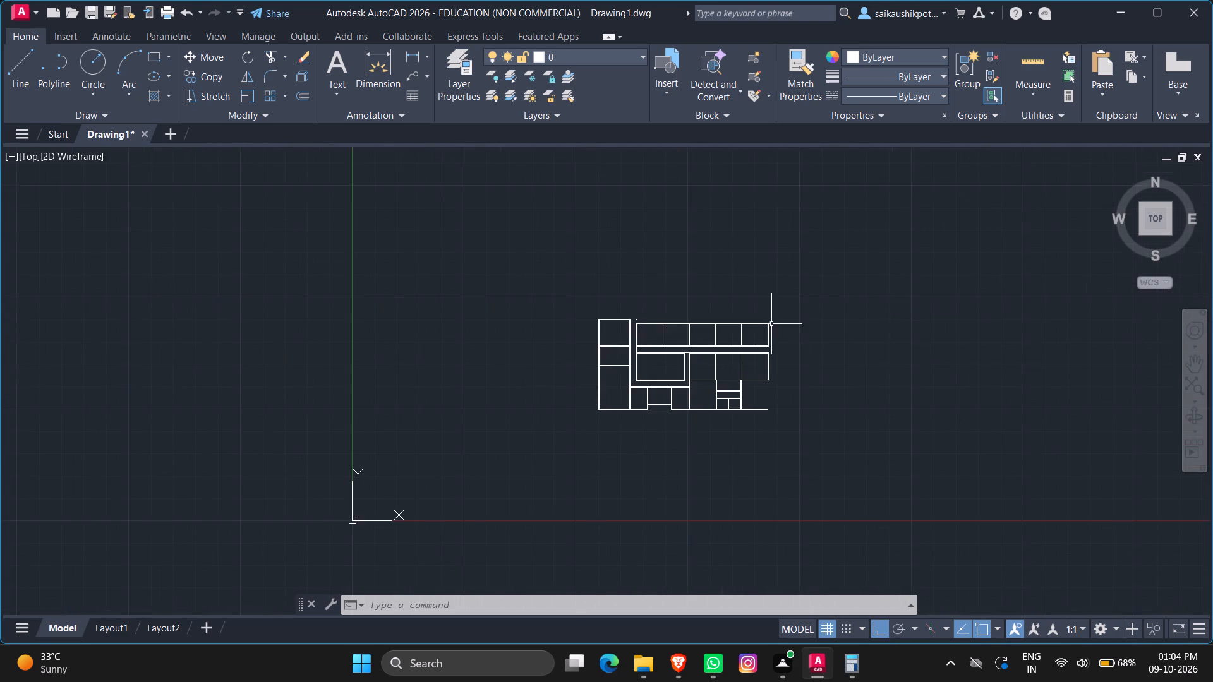
pyautogui.scroll(2, 763, 325)
pyautogui.scroll(2, 834, 367)
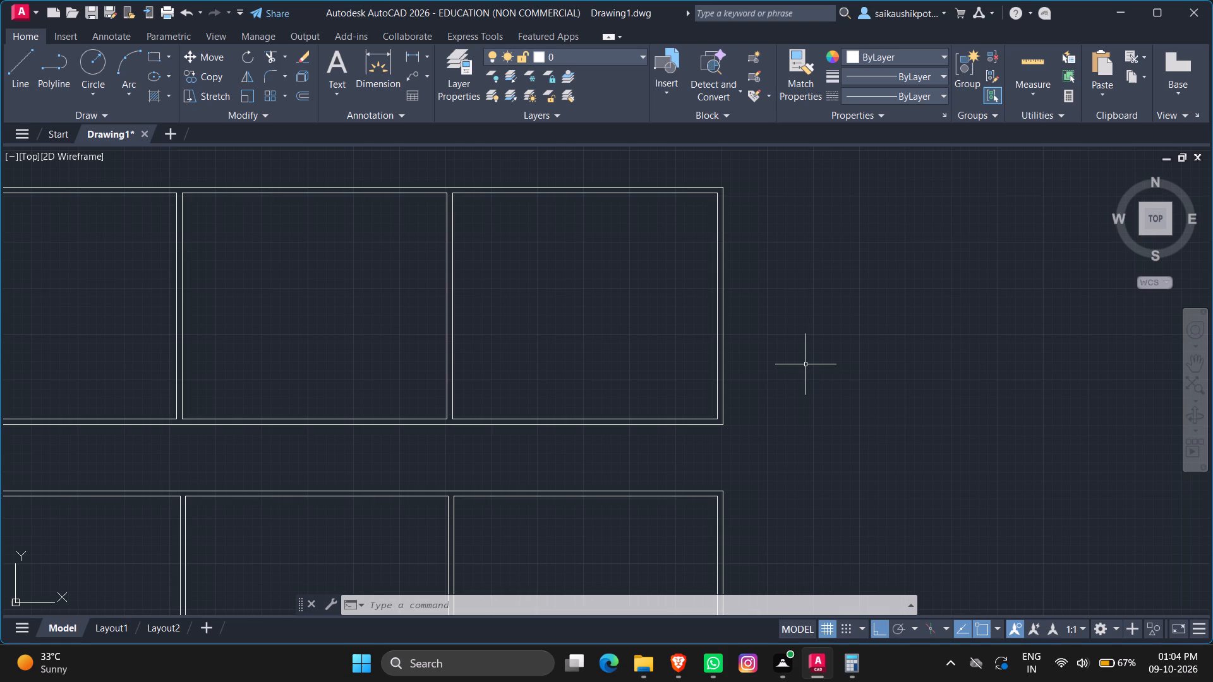
pyautogui.press('o')
pyautogui.press('Return')
pyautogui.write("6'")
pyautogui.press('Return')
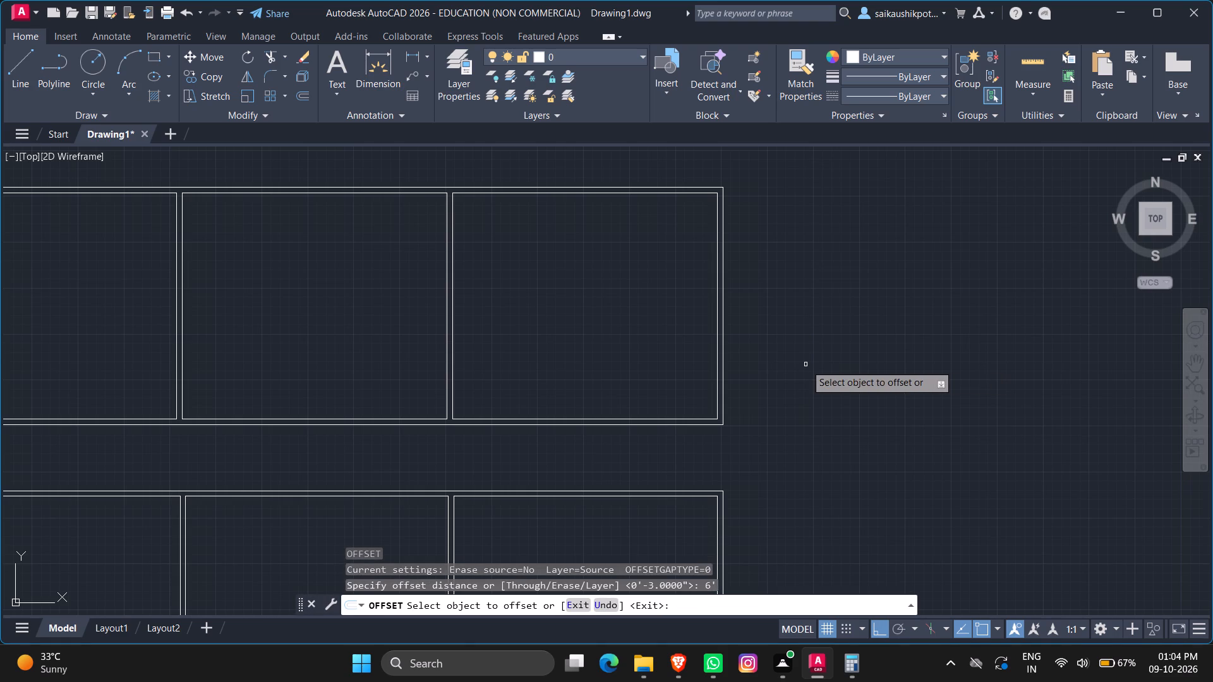
pyautogui.click(724, 338)
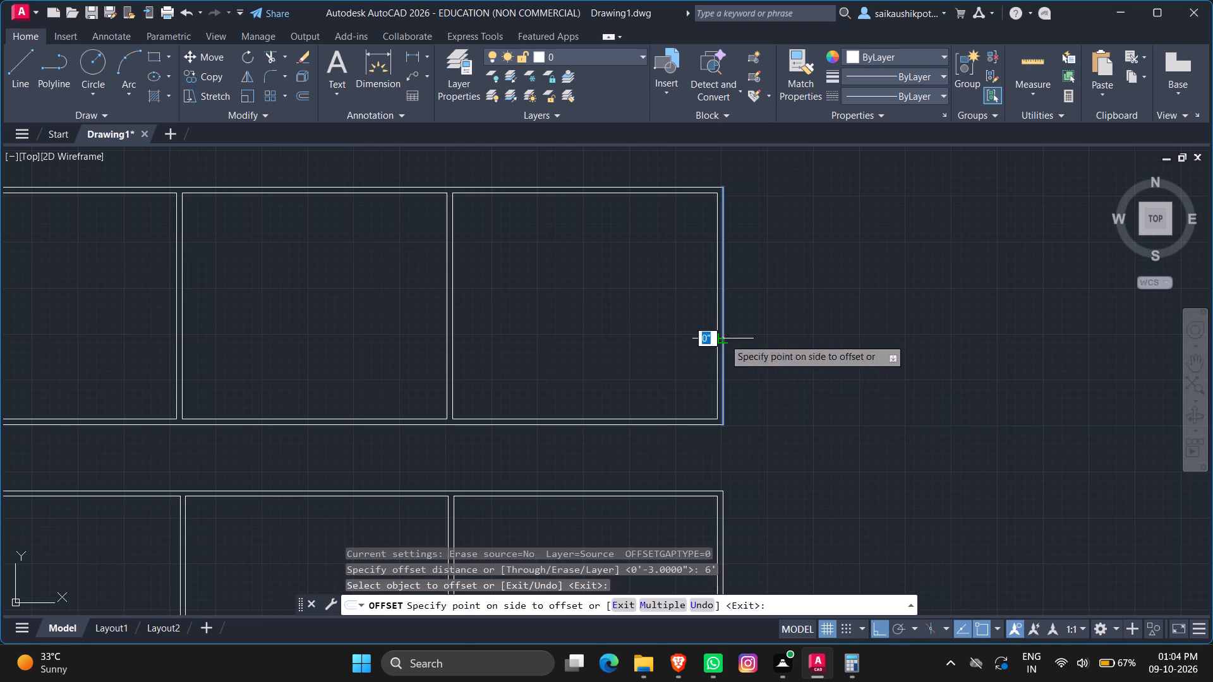
pyautogui.click(818, 345)
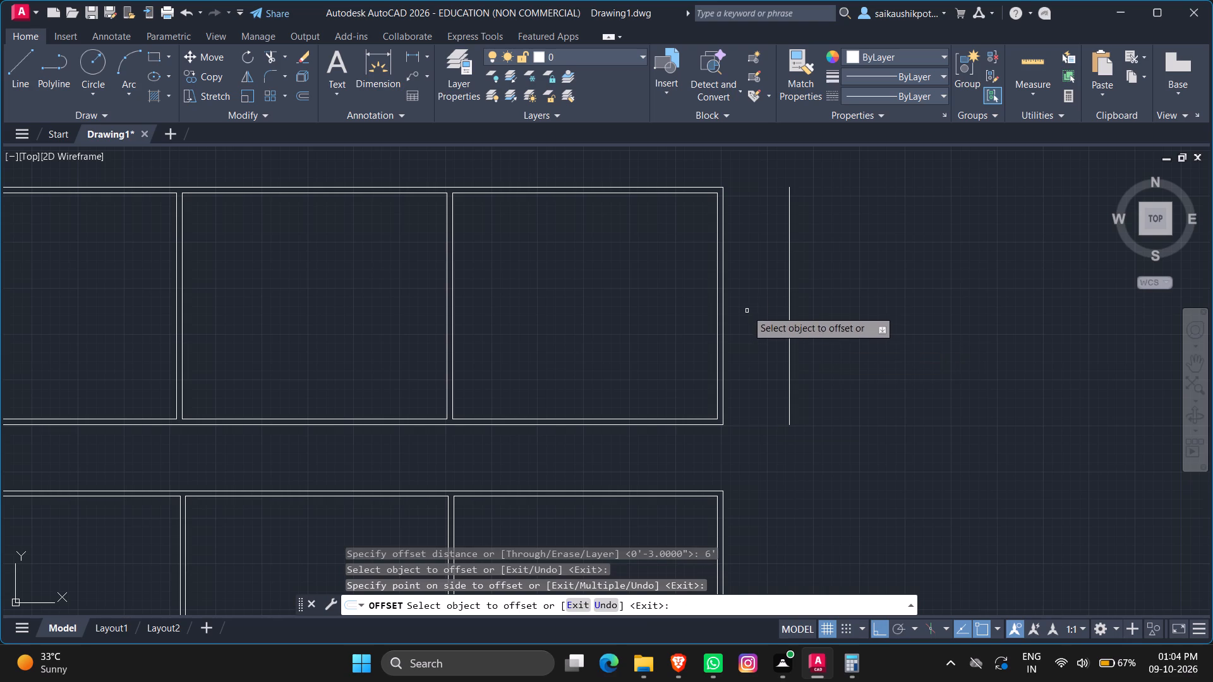
# Offset the new vertical line beyond the top room row's right end 6" to the right as the second wall face.
pyautogui.click(789, 304)
pyautogui.press('6')
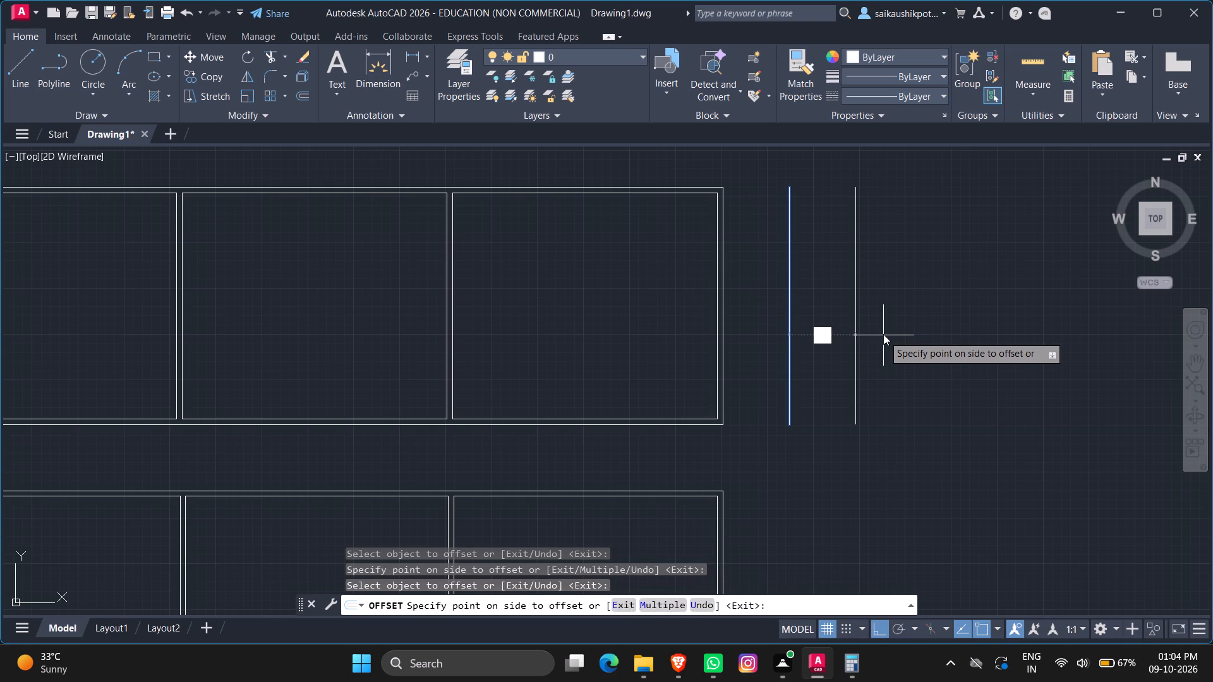
pyautogui.hotkey('shift', '"')
pyautogui.press('Return')
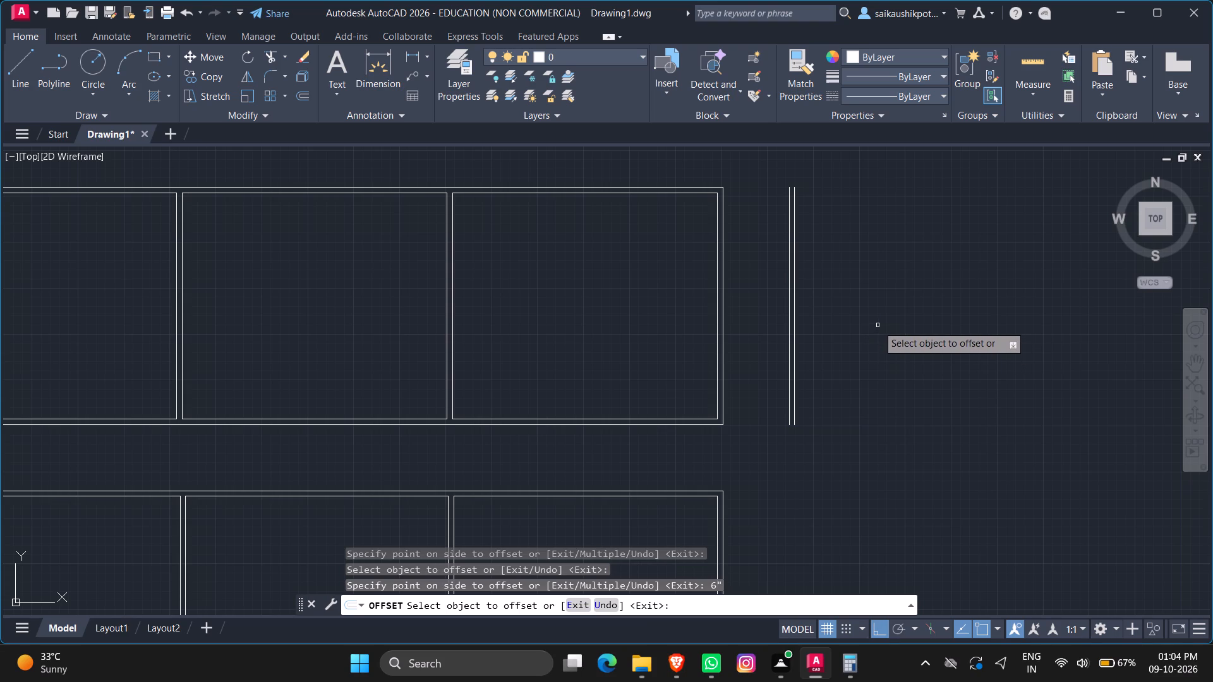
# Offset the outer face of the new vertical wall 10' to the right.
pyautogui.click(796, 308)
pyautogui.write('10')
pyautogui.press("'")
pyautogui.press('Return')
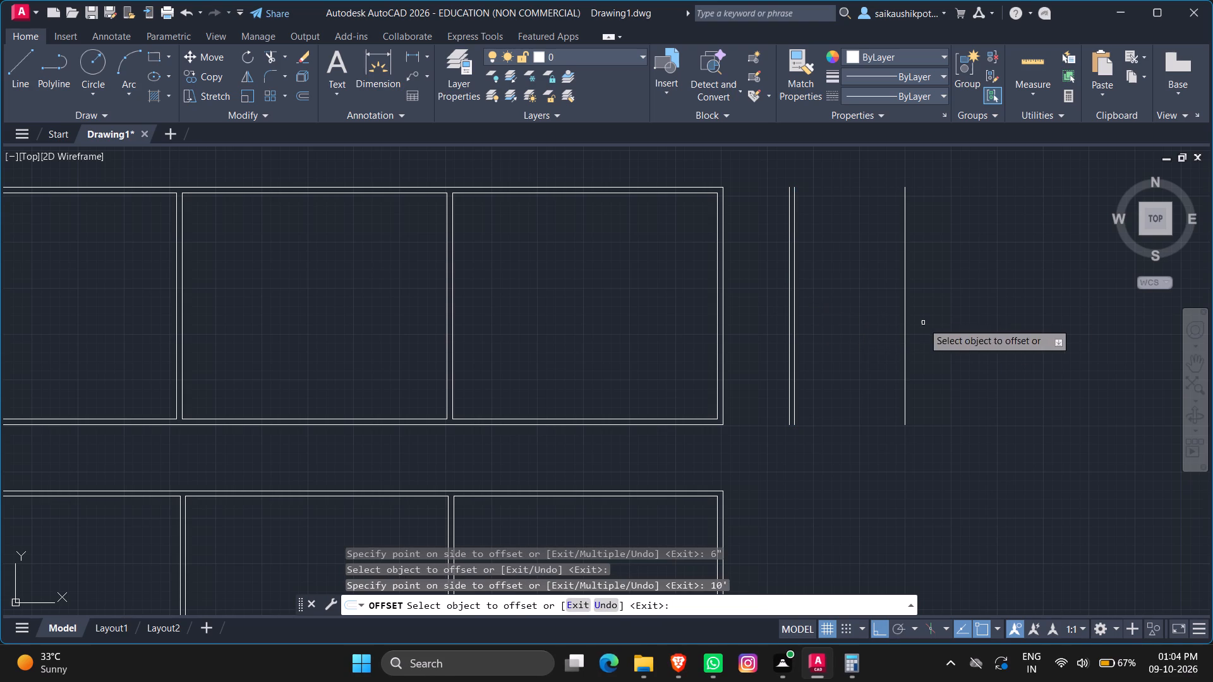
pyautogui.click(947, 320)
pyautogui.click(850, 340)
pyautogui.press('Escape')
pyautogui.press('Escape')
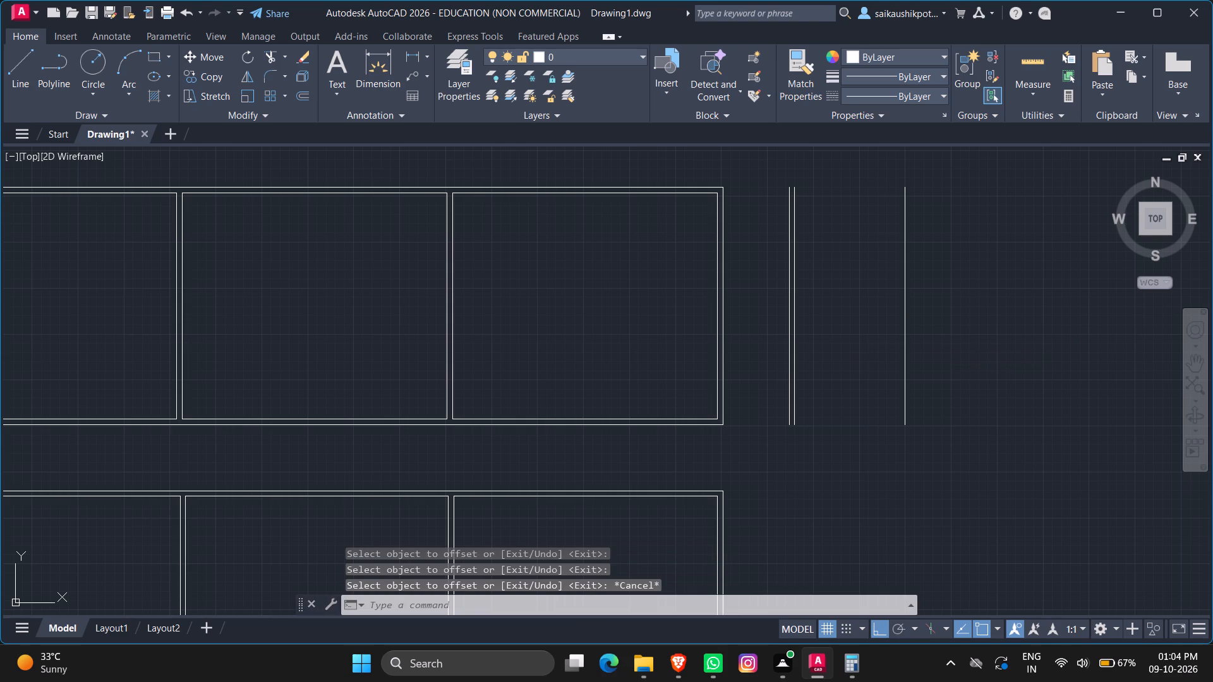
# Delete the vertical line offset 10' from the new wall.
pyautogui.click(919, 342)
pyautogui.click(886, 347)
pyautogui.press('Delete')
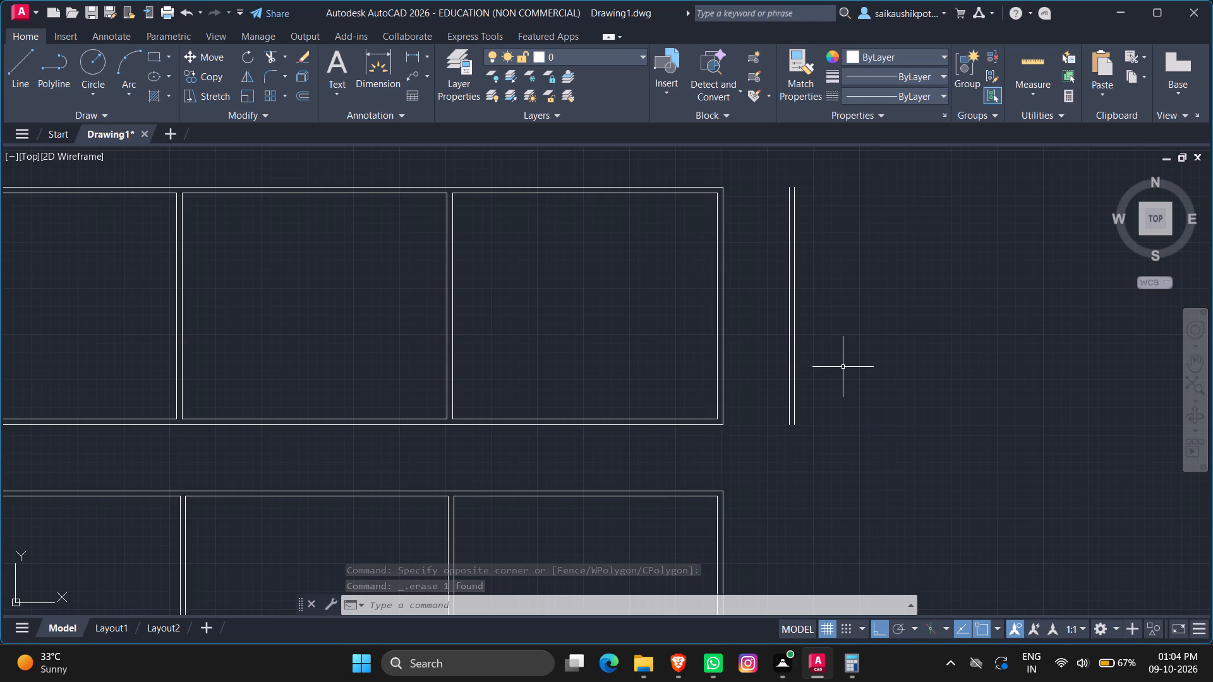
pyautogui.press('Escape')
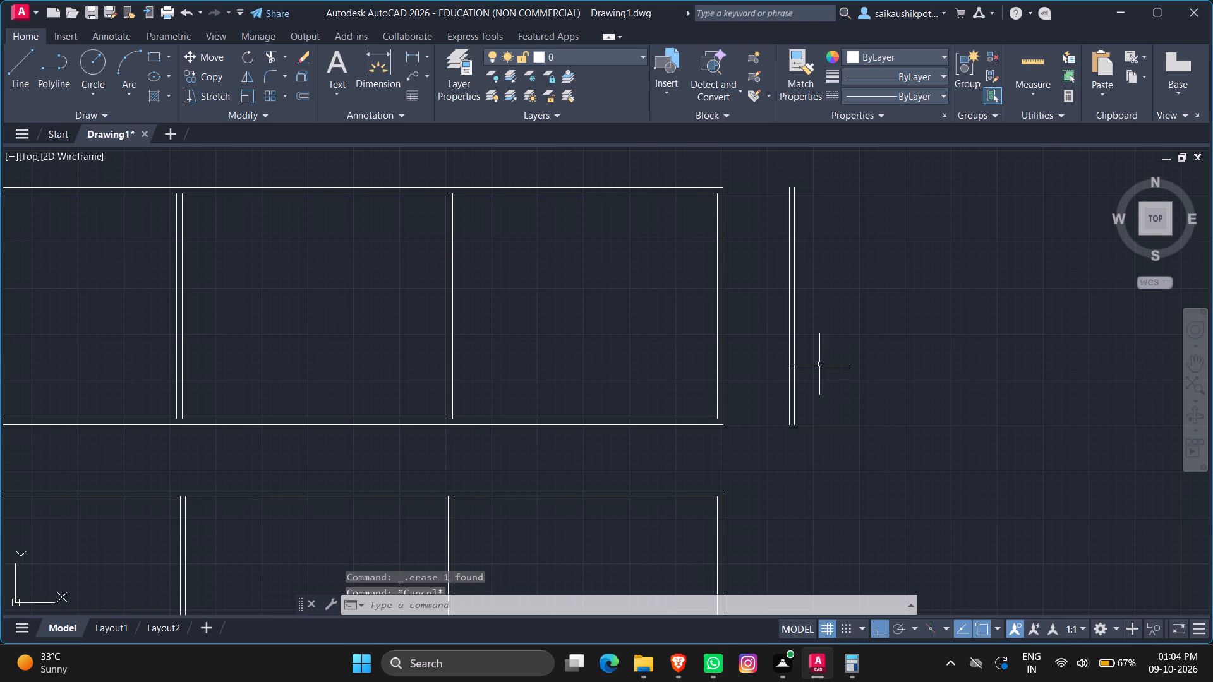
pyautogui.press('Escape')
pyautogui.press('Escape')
# Offset the outer face of the new vertical wall 20' to the right.
pyautogui.press('o')
pyautogui.press('Return')
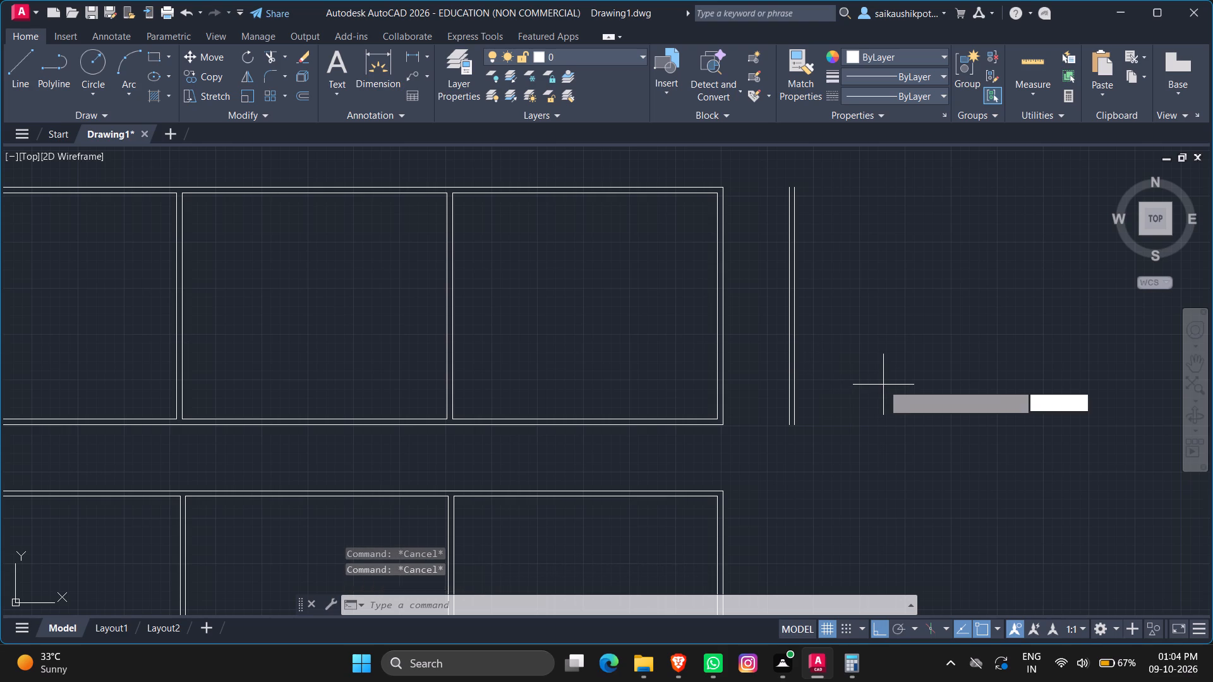
pyautogui.write("20'")
pyautogui.press('Return')
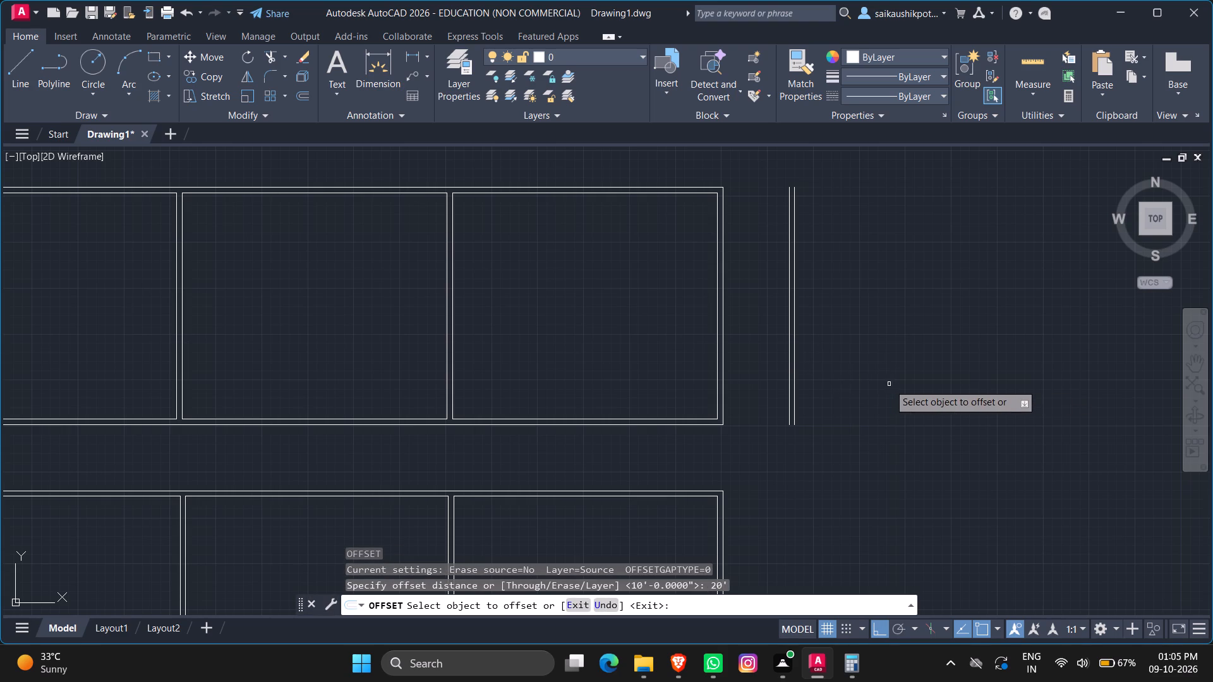
pyautogui.click(796, 326)
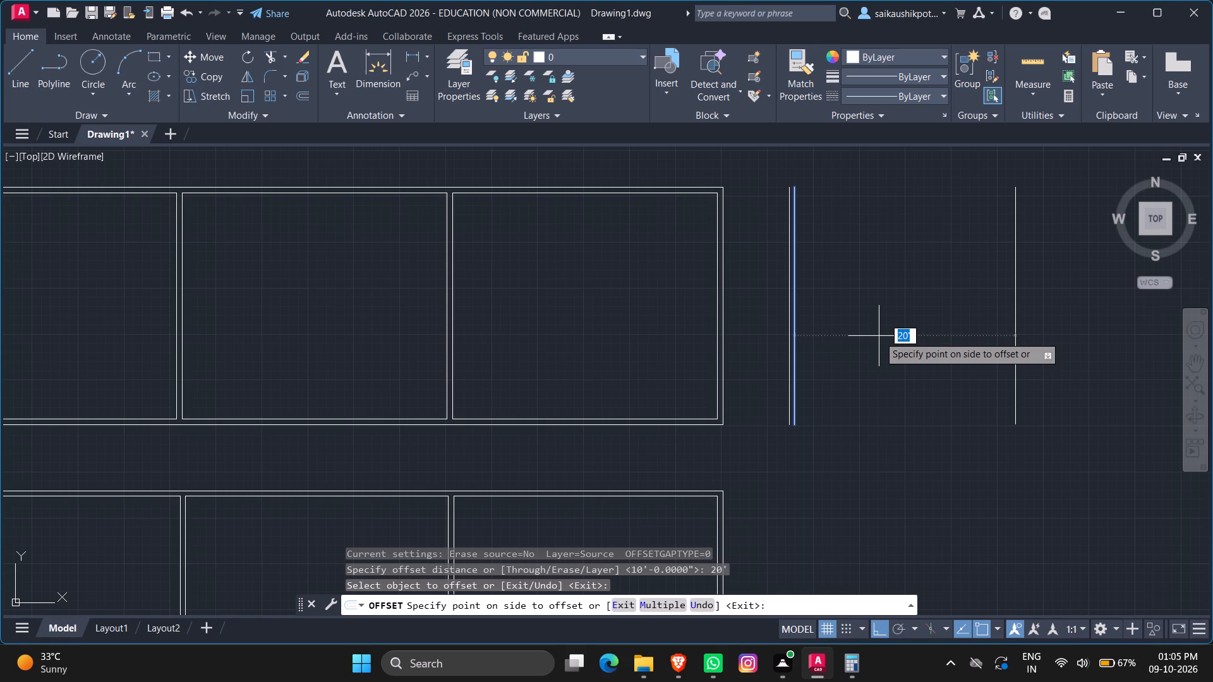
pyautogui.click(890, 356)
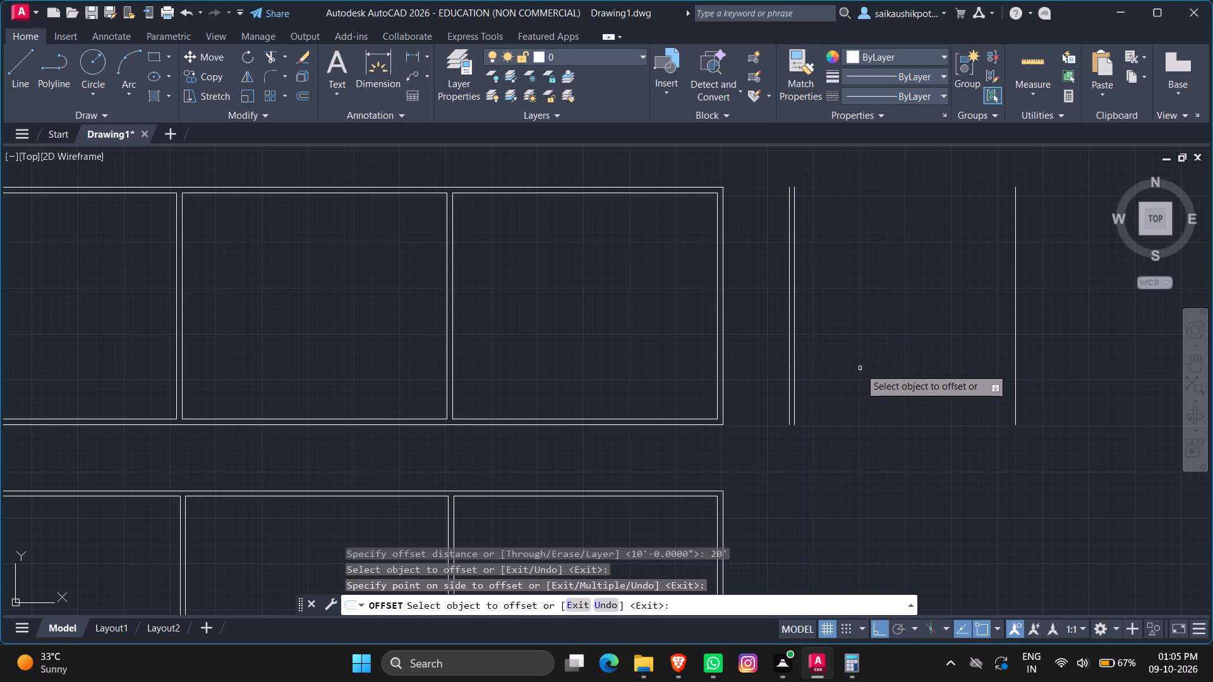
pyautogui.press('Escape')
pyautogui.press('Escape')
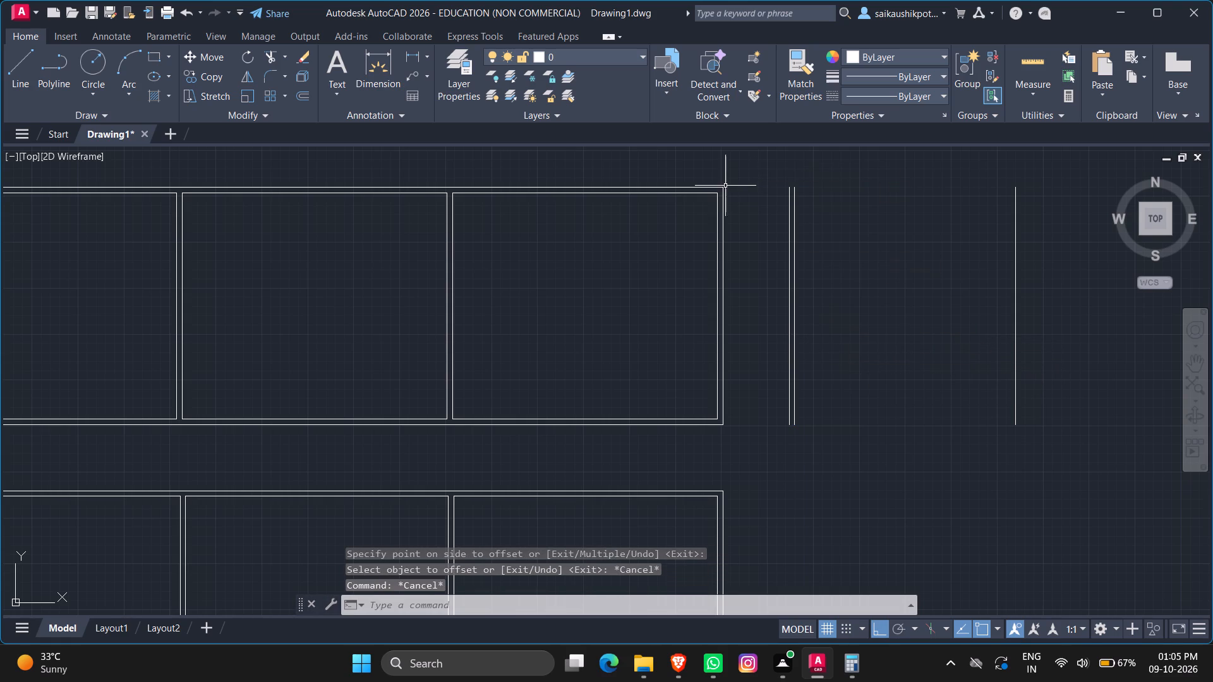
# Draw a horizontal line about 12' long to the right from the top room row's outer upper-right corner, crossing the new wall.
pyautogui.press('l')
pyautogui.press('Return')
pyautogui.scroll(-2, 737, 248)
pyautogui.scroll(5, 730, 245)
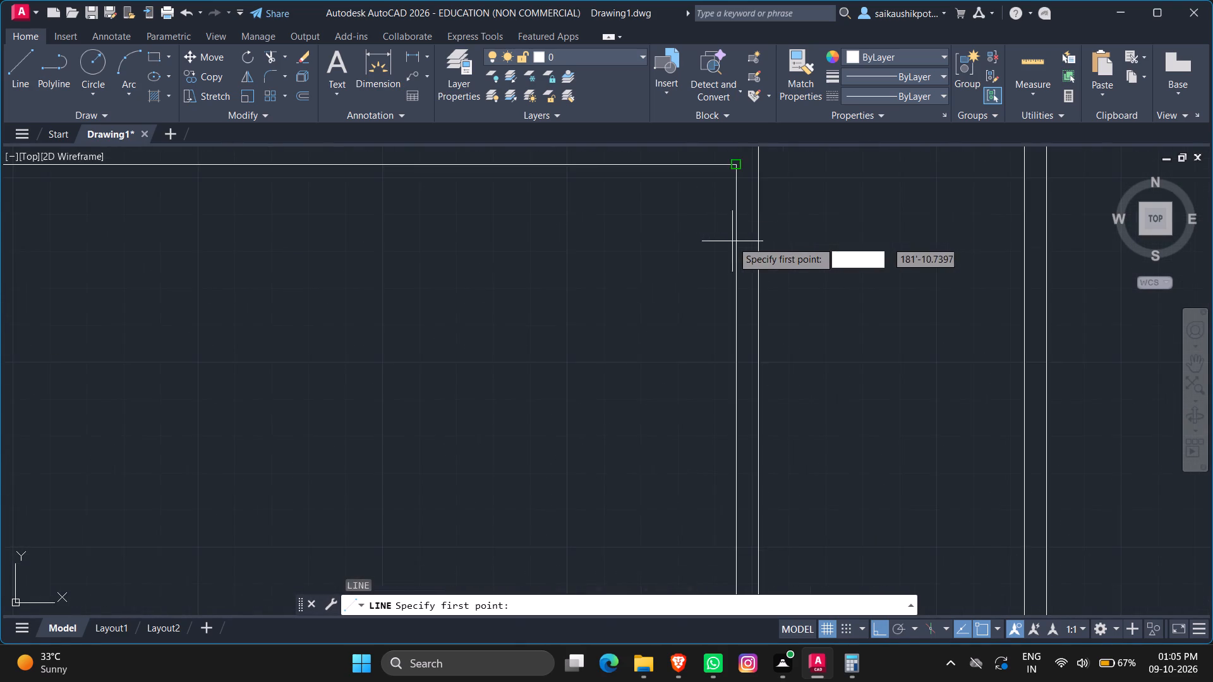
pyautogui.scroll(-3, 747, 223)
pyautogui.scroll(3, 742, 197)
pyautogui.scroll(1, 761, 273)
pyautogui.scroll(-3, 761, 273)
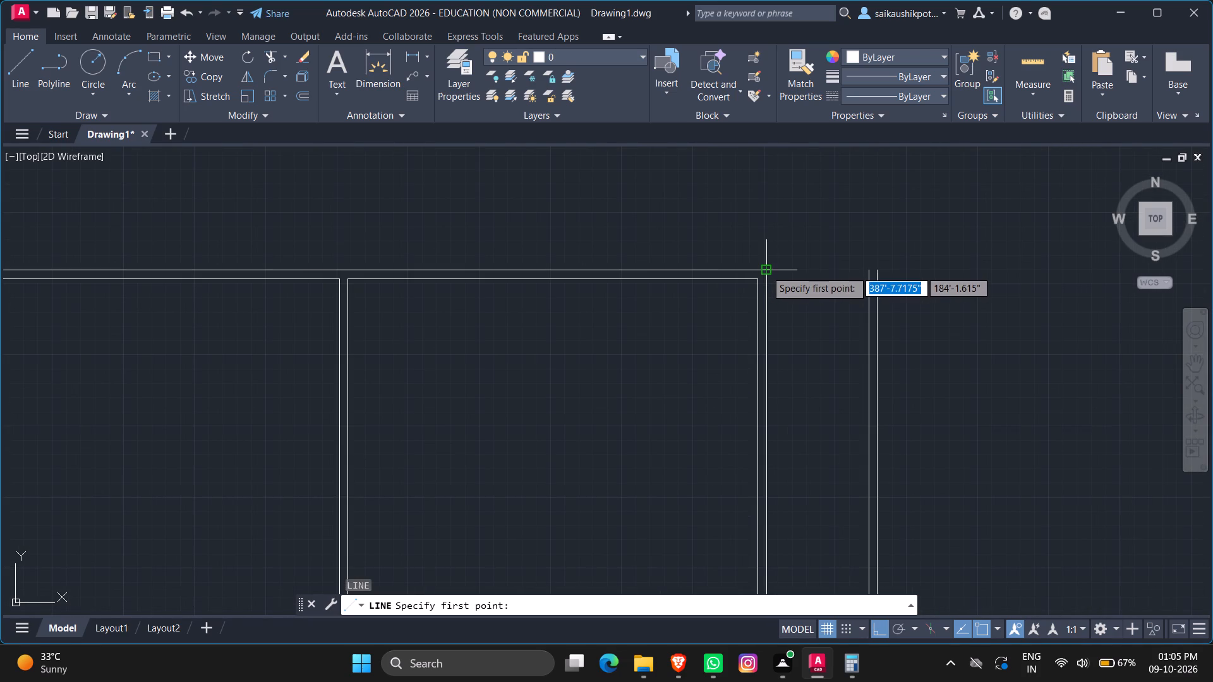
pyautogui.click(766, 270)
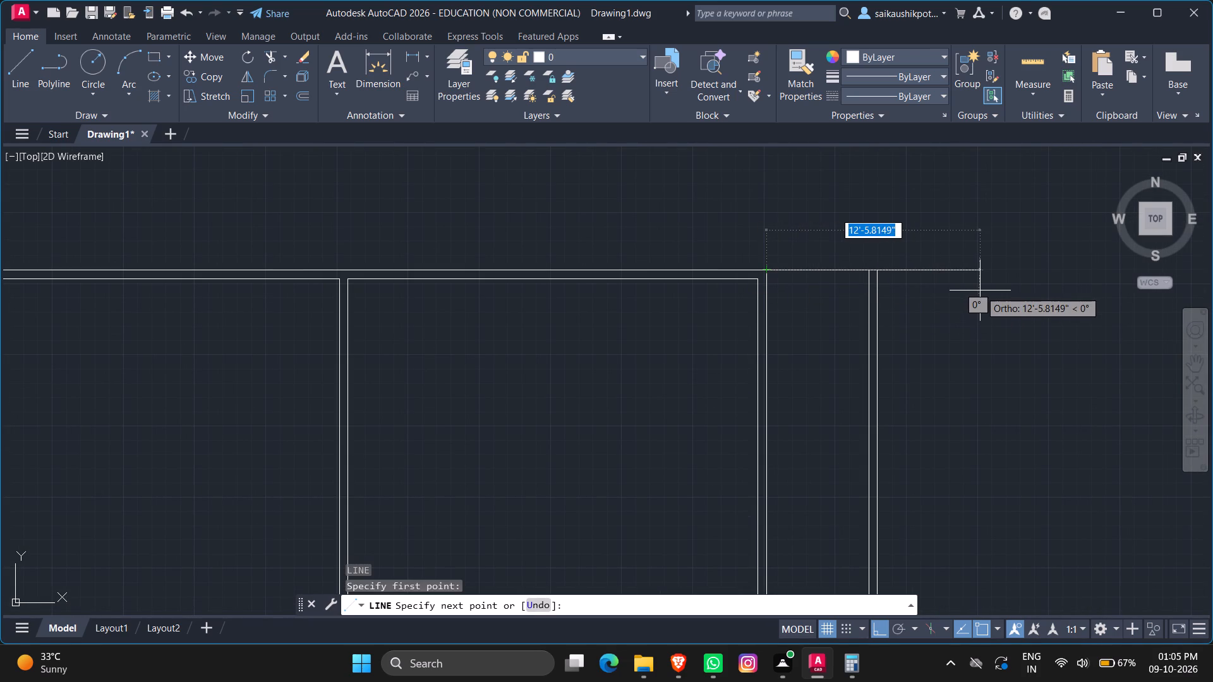
pyautogui.click(974, 292)
pyautogui.press('Escape')
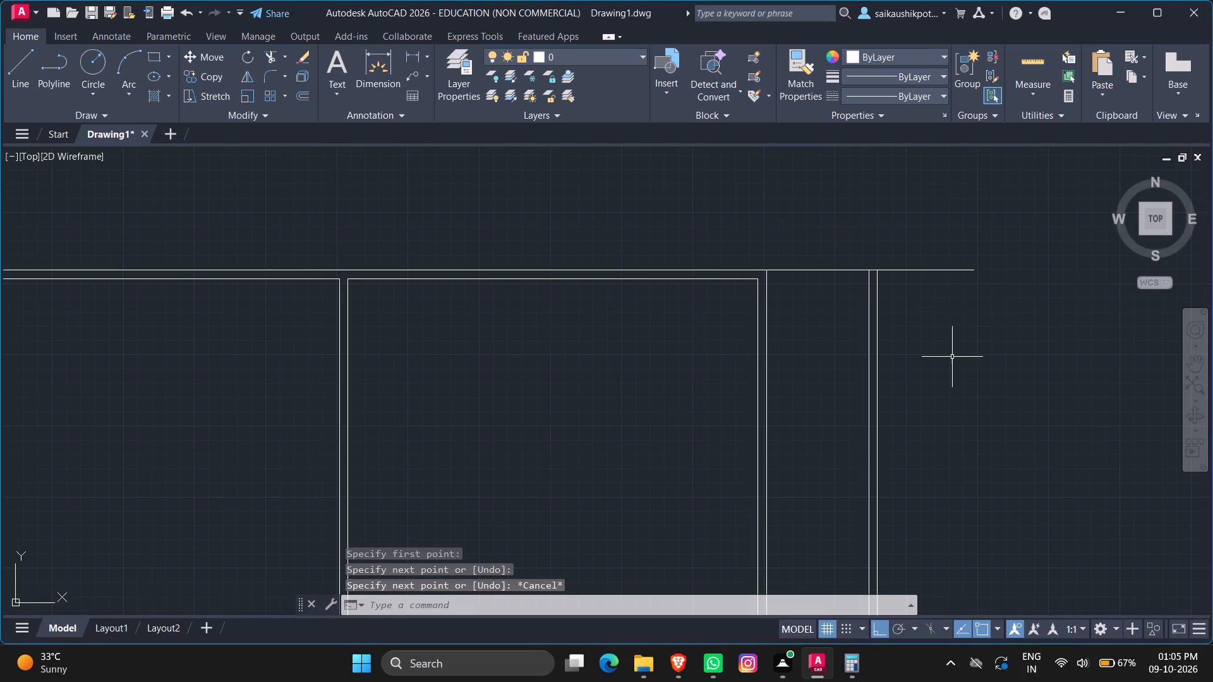
pyautogui.press('Escape')
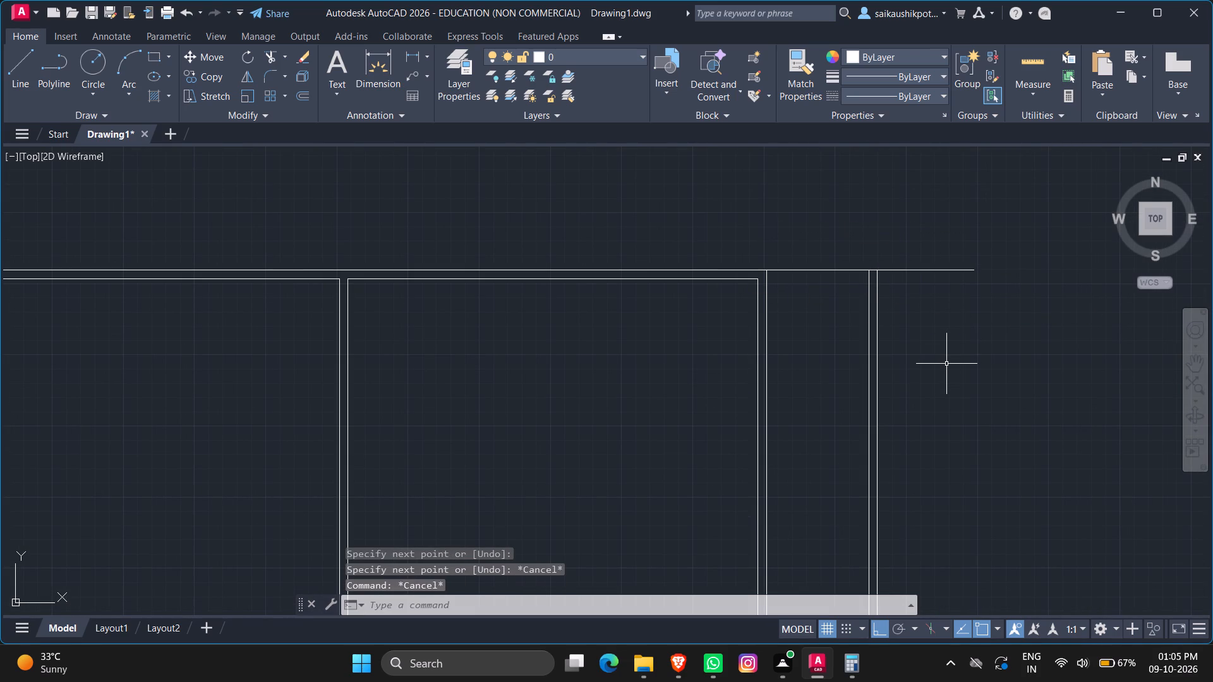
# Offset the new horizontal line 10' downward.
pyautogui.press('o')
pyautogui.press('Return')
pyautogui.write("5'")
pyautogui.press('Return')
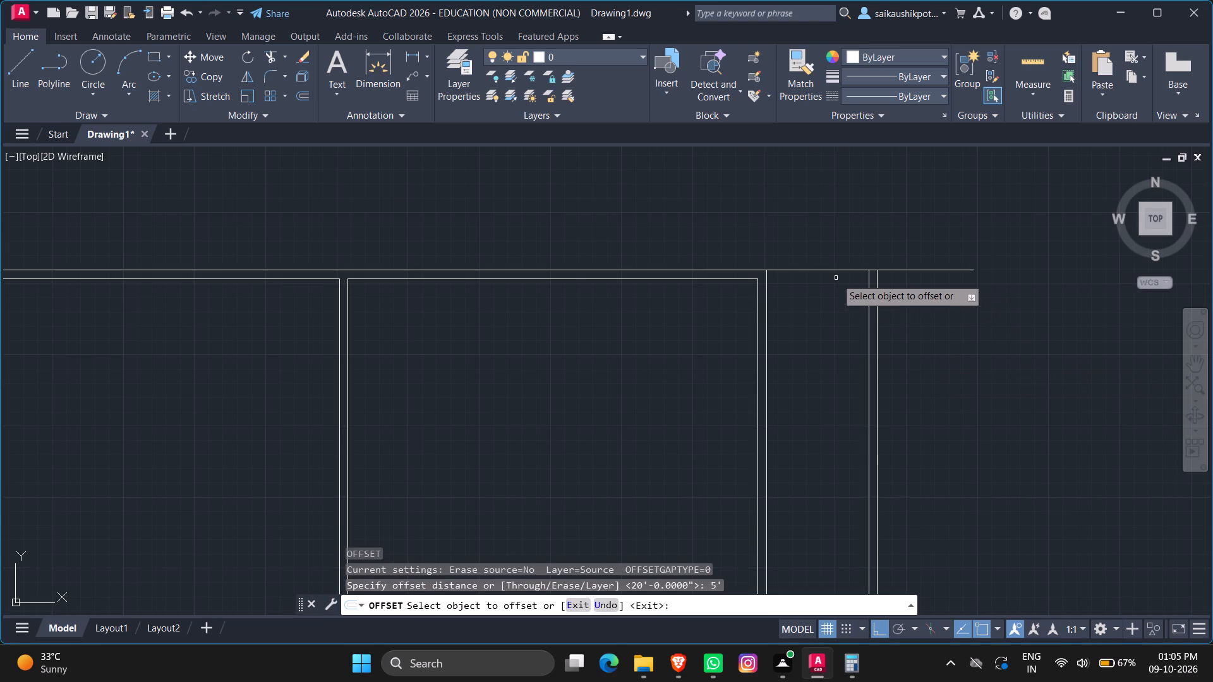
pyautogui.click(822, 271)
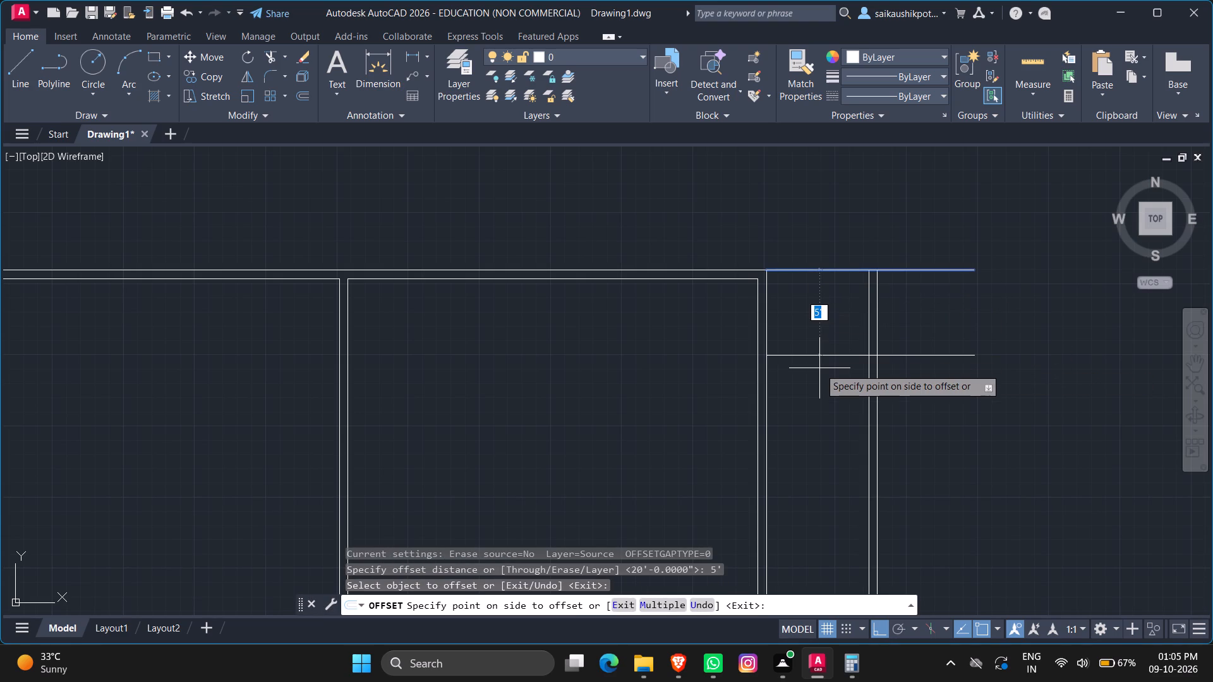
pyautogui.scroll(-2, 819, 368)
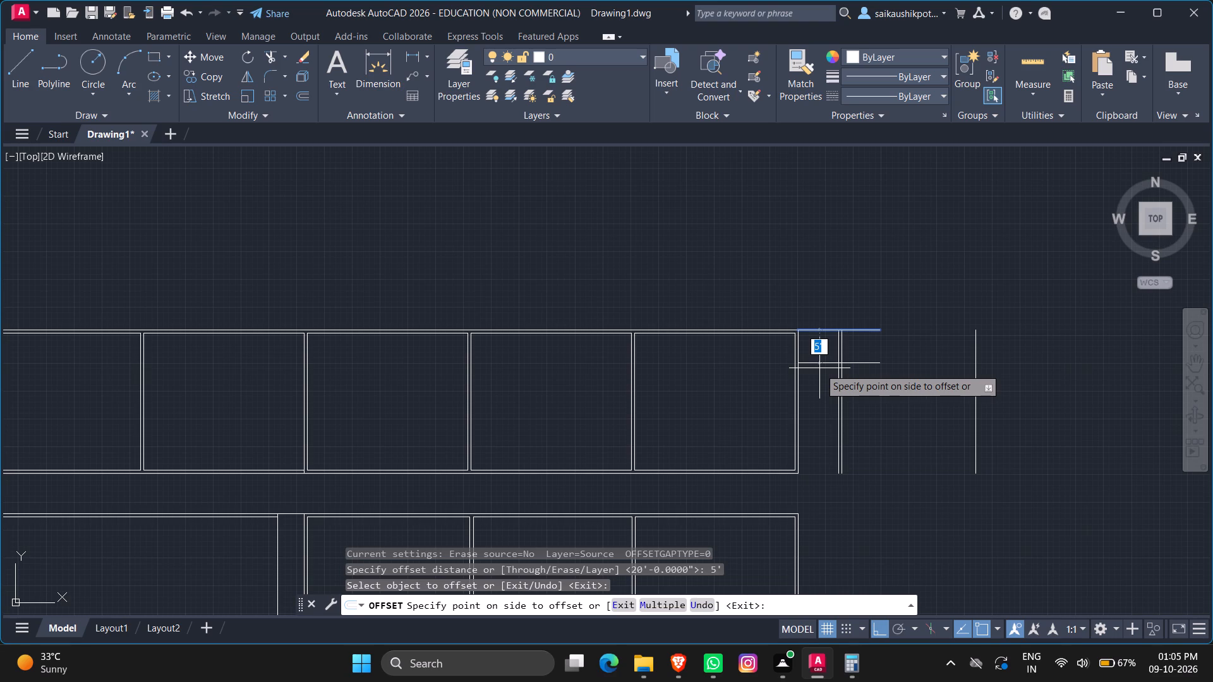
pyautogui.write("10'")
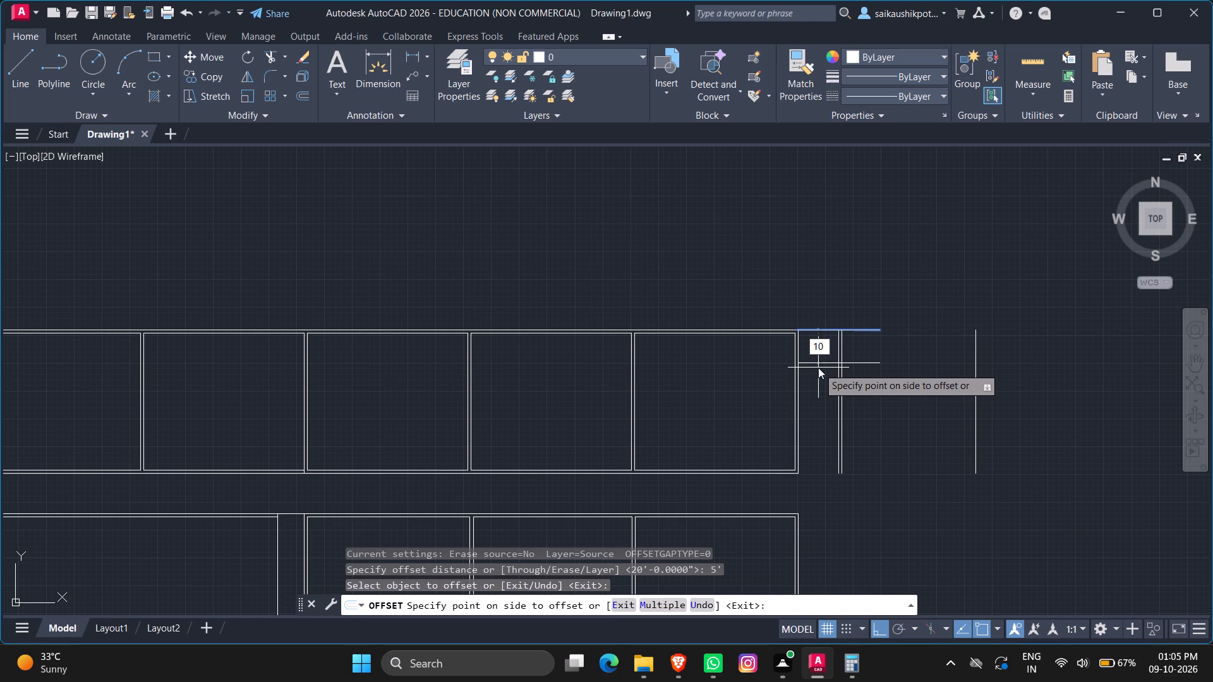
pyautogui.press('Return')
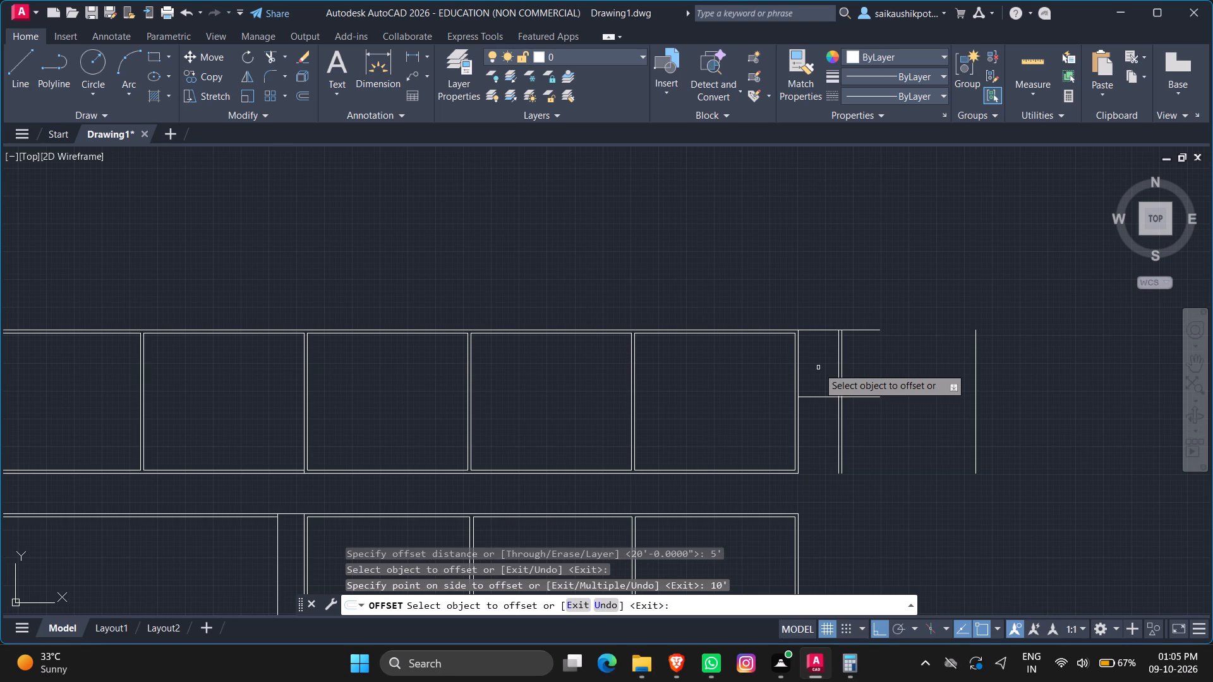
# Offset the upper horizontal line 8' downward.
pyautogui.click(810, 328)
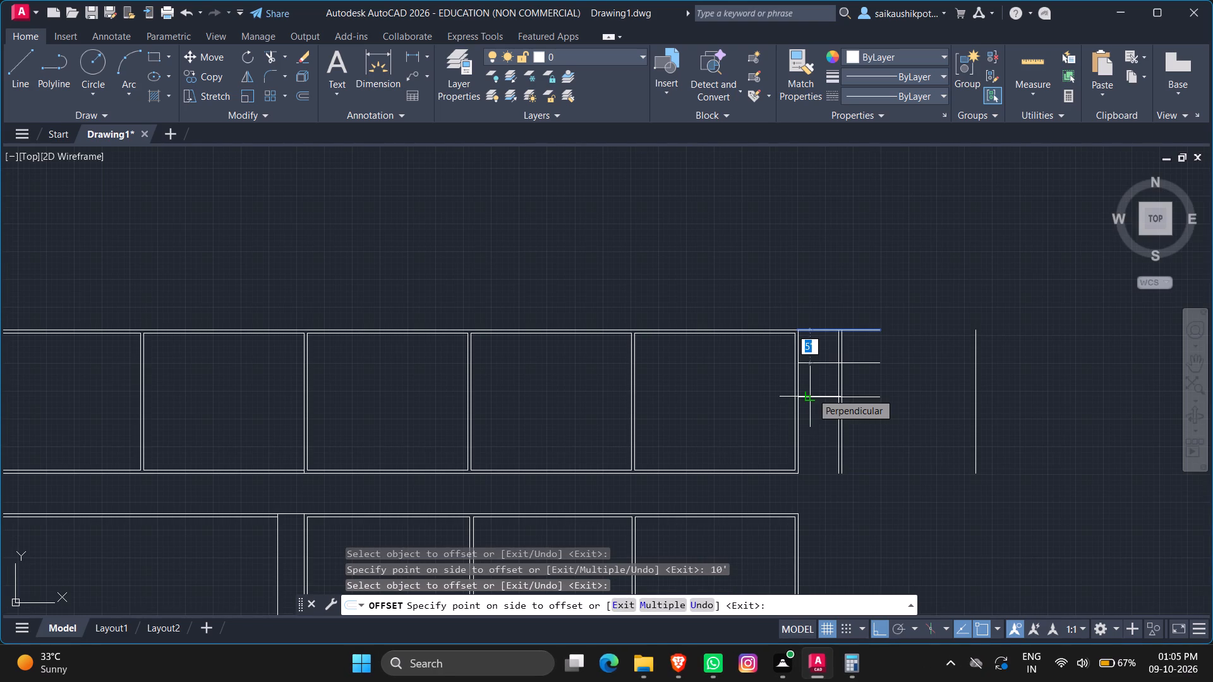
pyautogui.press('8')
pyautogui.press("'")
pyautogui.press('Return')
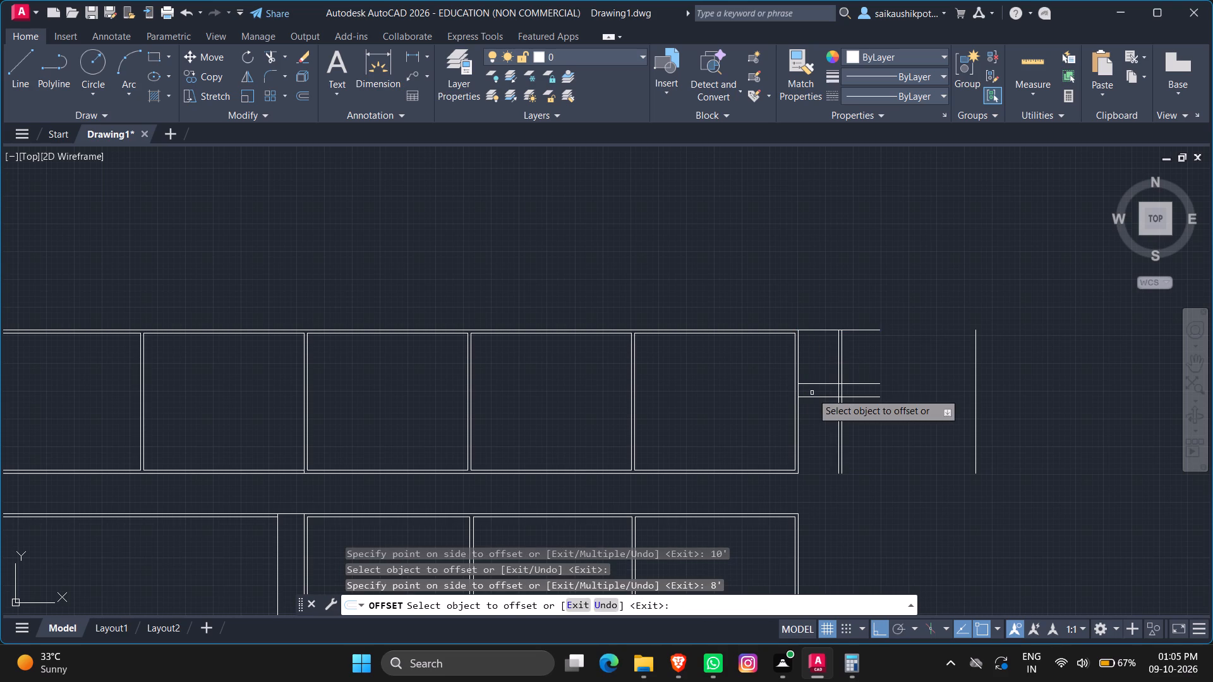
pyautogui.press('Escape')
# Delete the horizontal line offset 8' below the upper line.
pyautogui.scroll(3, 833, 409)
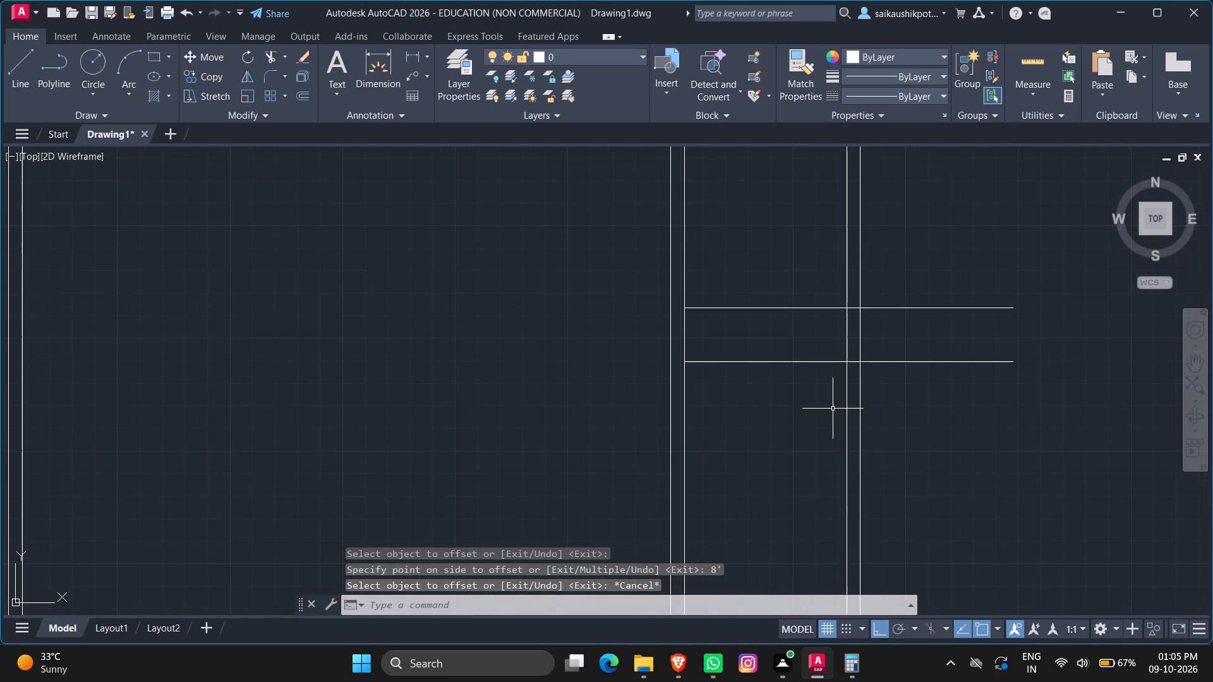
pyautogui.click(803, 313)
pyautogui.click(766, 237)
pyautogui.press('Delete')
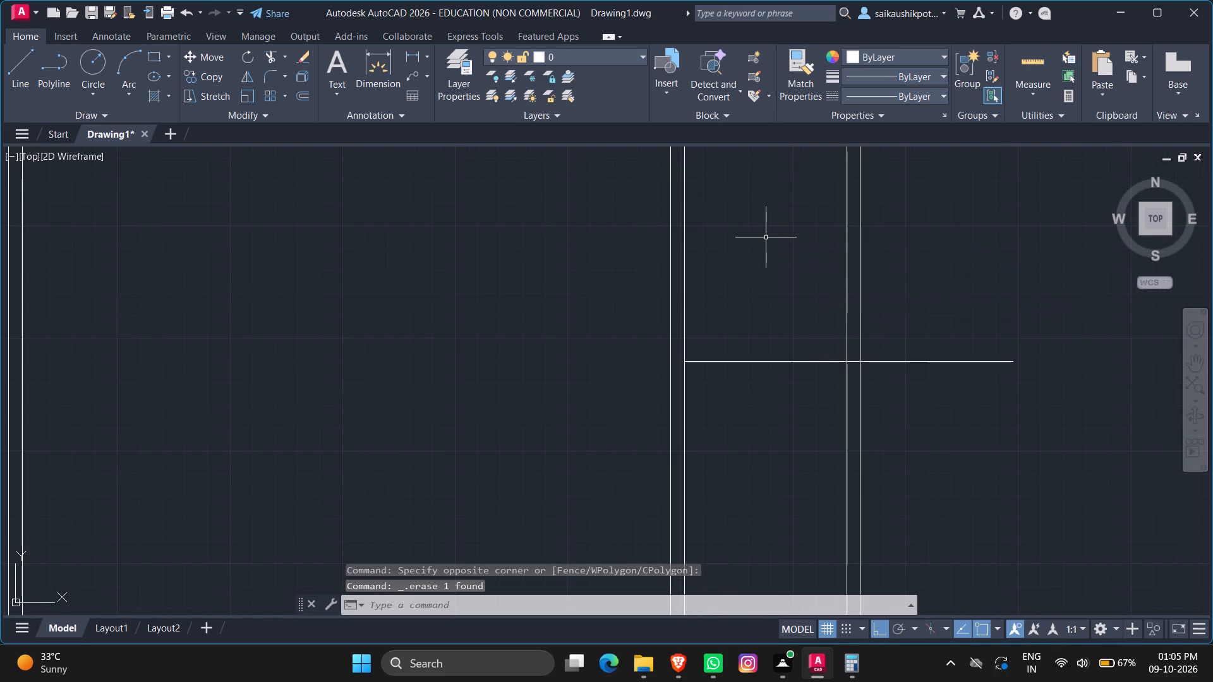
# Offset the upper horizontal line beyond the top row's right end 6' downward.
pyautogui.scroll(-4, 732, 287)
pyautogui.scroll(2, 736, 249)
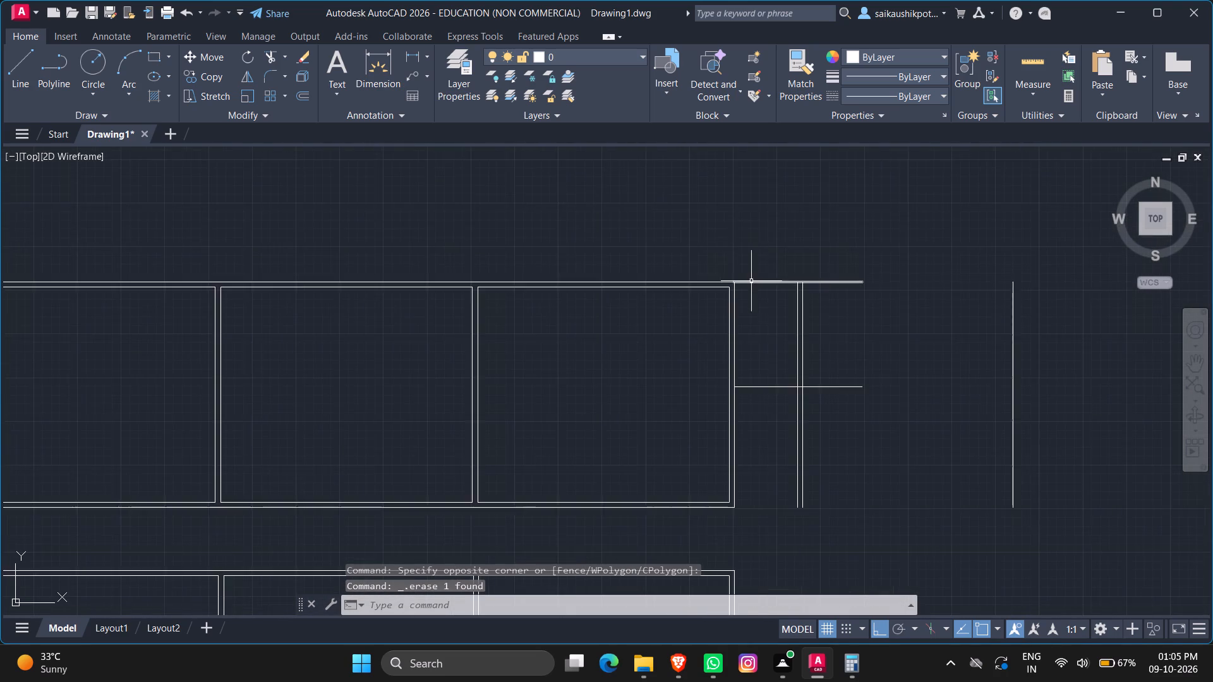
pyautogui.scroll(1, 751, 281)
pyautogui.press('Escape')
pyautogui.press('Escape')
pyautogui.press('o')
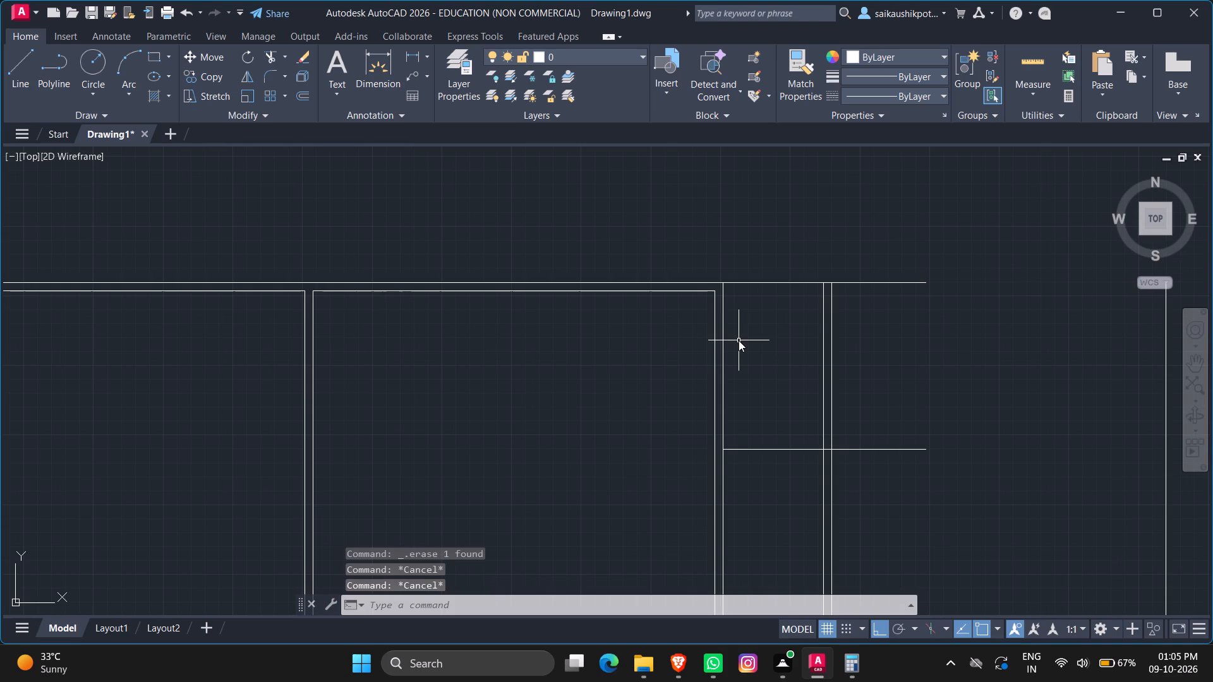
pyautogui.press('Return')
pyautogui.write("6'")
pyautogui.press('Return')
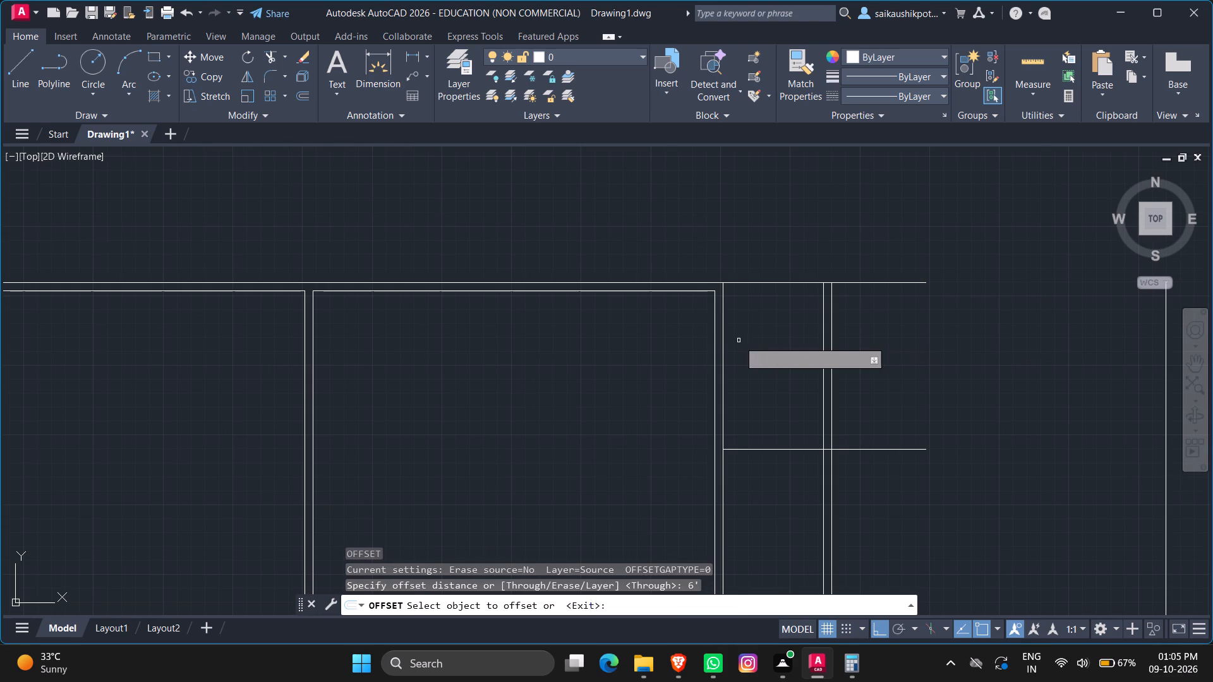
pyautogui.click(757, 283)
pyautogui.click(788, 410)
pyautogui.press('Escape')
pyautogui.press('Escape')
# Delete the original horizontal line extending from the top row's outer upper-right corner.
pyautogui.moveTo(785, 326); pyautogui.dragTo(784, 320)
pyautogui.click(771, 254)
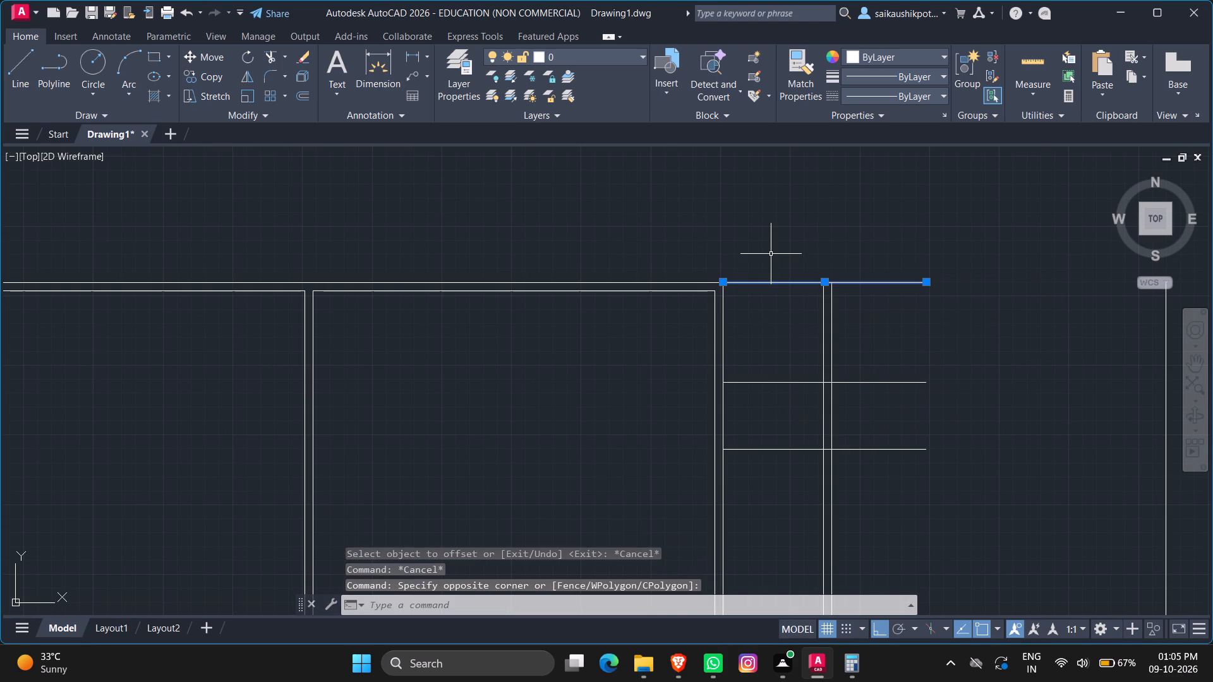
pyautogui.press('Delete')
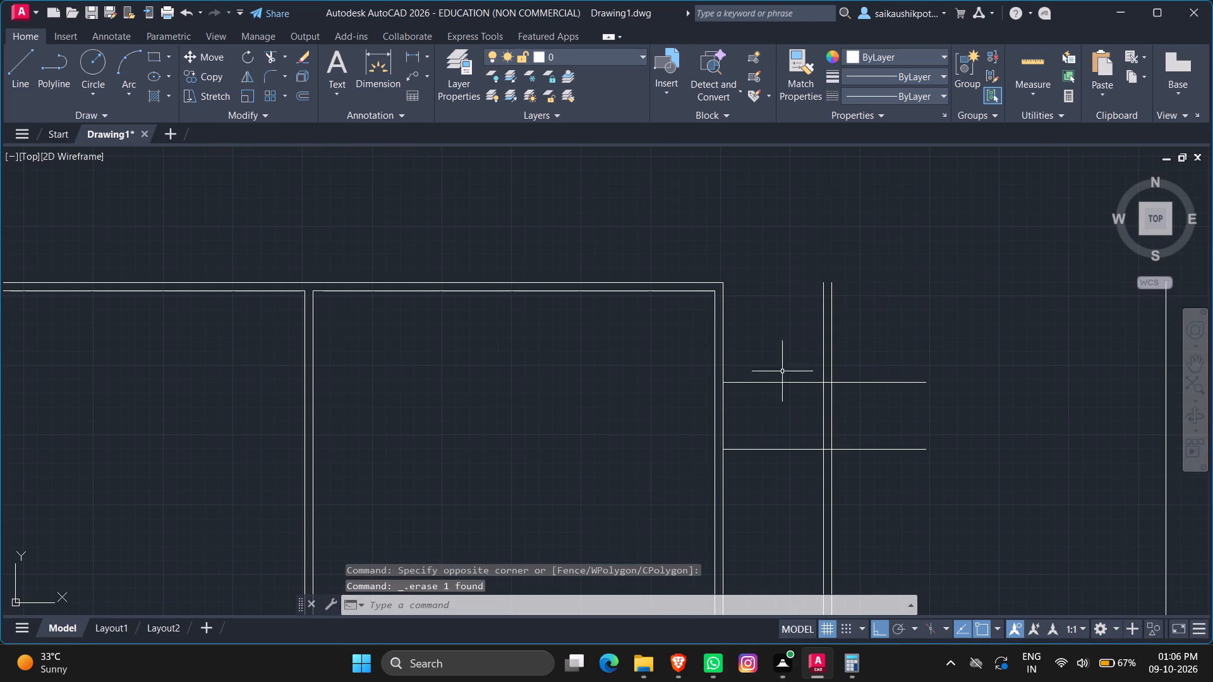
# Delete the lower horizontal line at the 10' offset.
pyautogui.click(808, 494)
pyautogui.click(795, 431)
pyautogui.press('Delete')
# Trim the new vertical wall lines above the horizontal line and the horizontal line's excess beyond the wall's outer face.
pyautogui.write('TR')
pyautogui.press('Return')
pyautogui.press('Return')
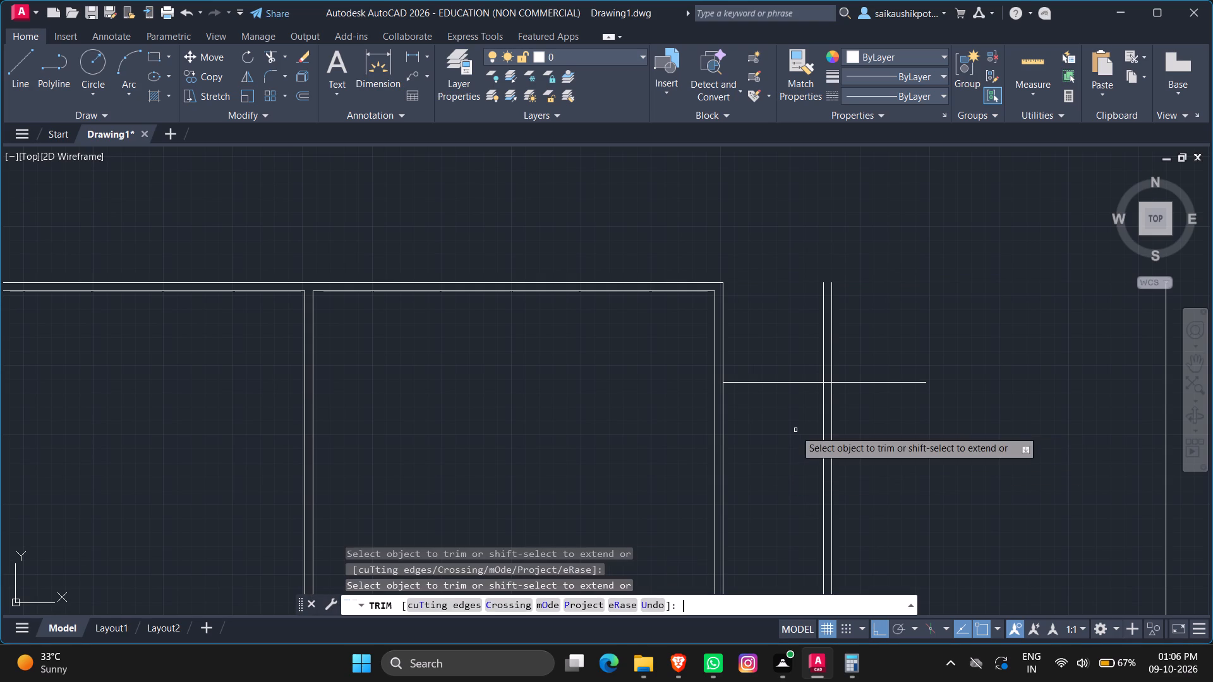
pyautogui.click(798, 352)
pyautogui.click(886, 378)
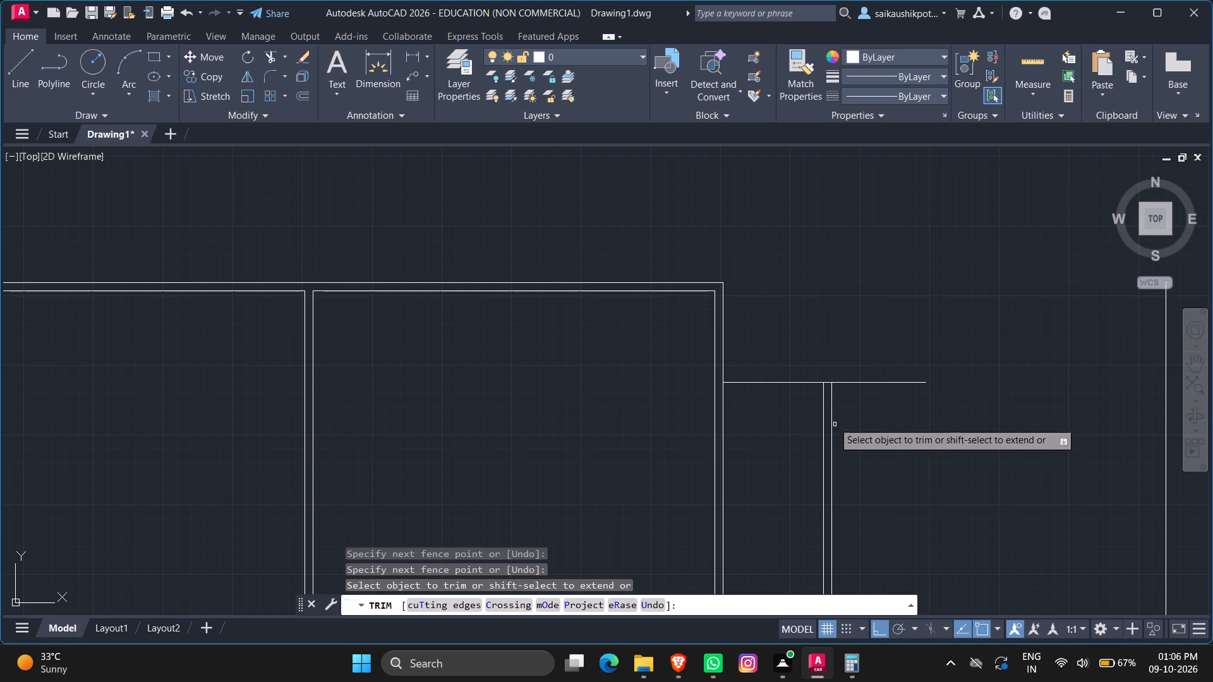
pyautogui.click(852, 388)
pyautogui.click(859, 376)
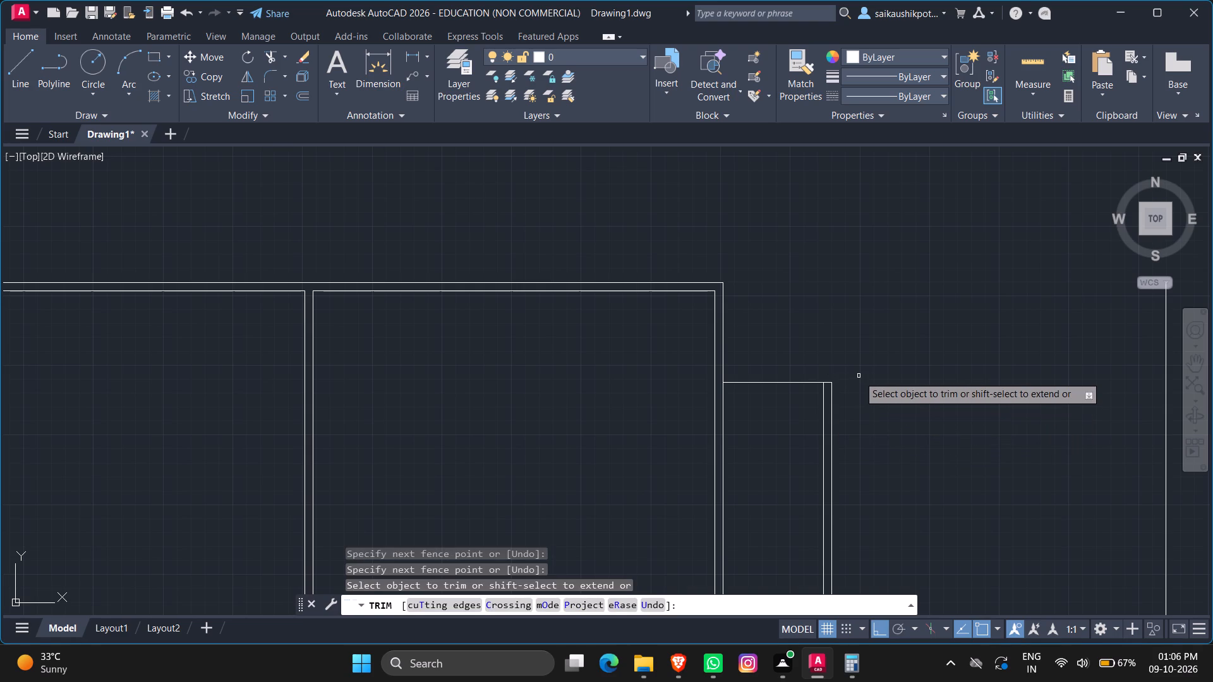
pyautogui.press('Escape')
pyautogui.press('Escape')
pyautogui.press('Escape')
pyautogui.press('Escape')
pyautogui.press('Escape')
pyautogui.press('Escape')
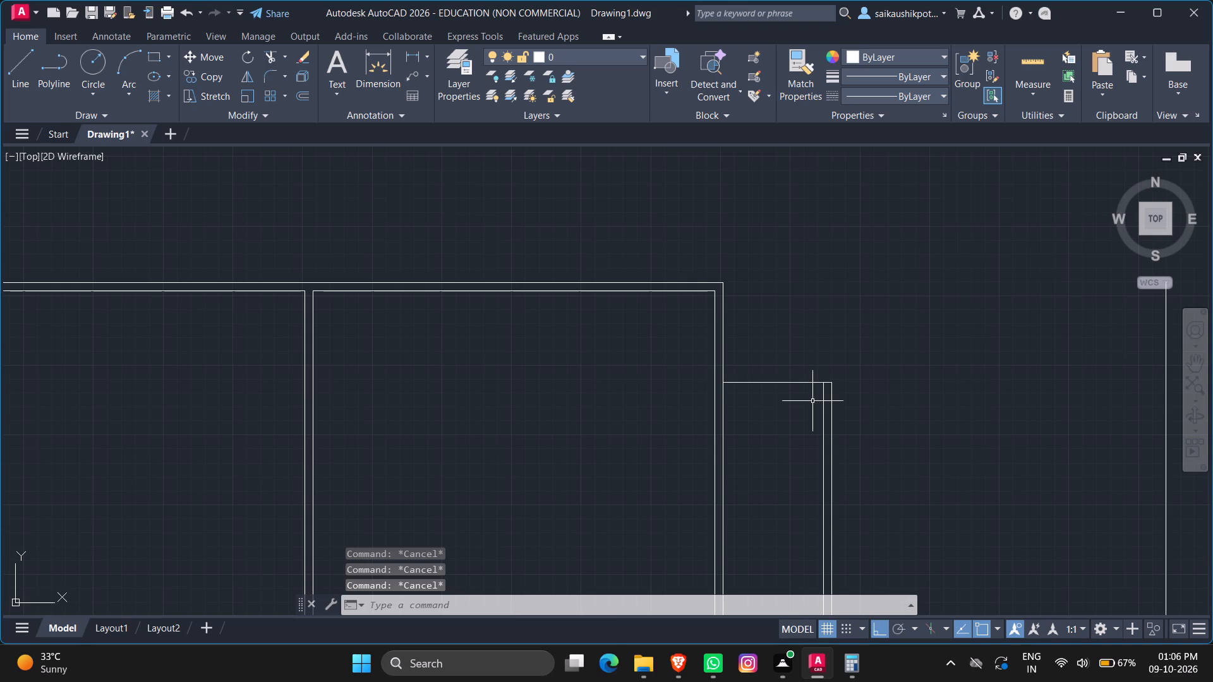
# Draw a horizontal line from the 6' strip's outer upper-right corner across to the far vertical line.
pyautogui.scroll(-2, 802, 319)
pyautogui.scroll(1, 828, 392)
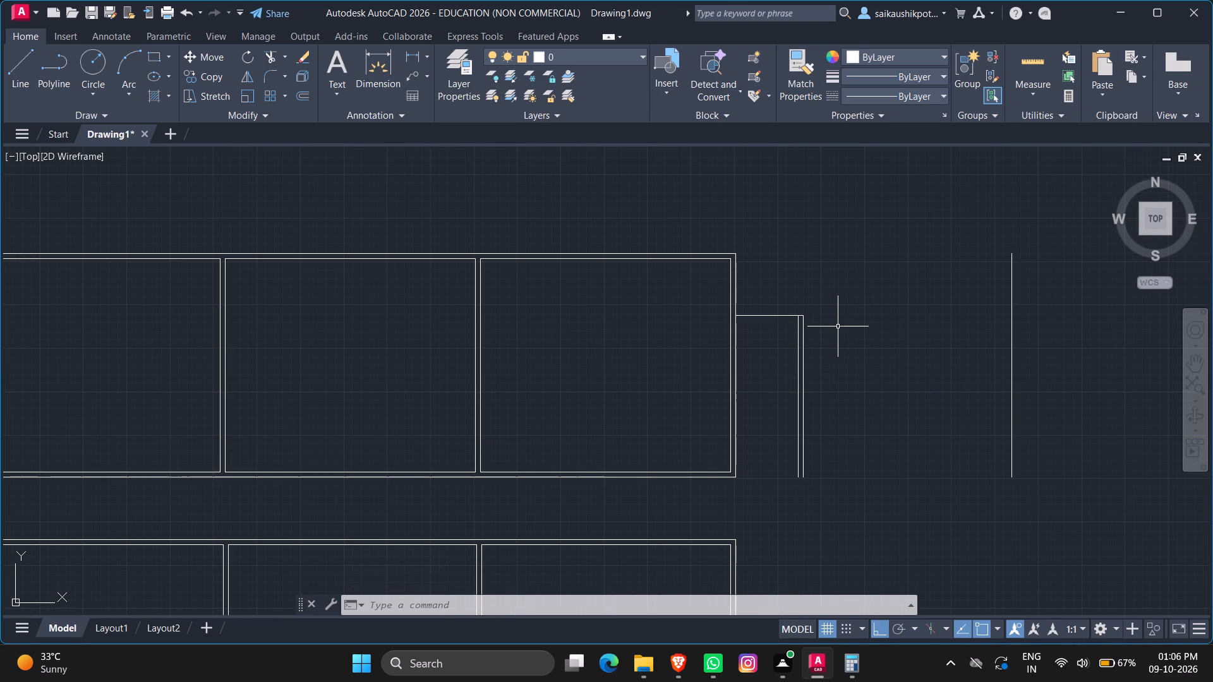
pyautogui.press('l')
pyautogui.press('Return')
pyautogui.scroll(2, 814, 319)
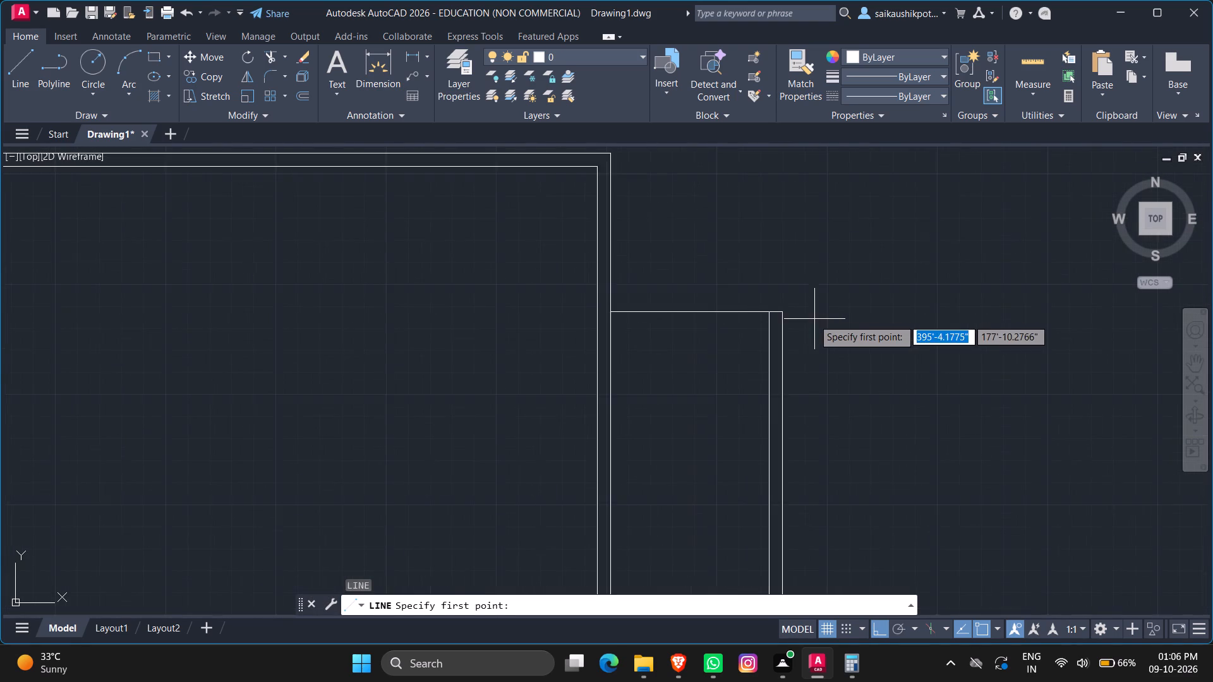
pyautogui.scroll(1, 812, 318)
pyautogui.click(770, 311)
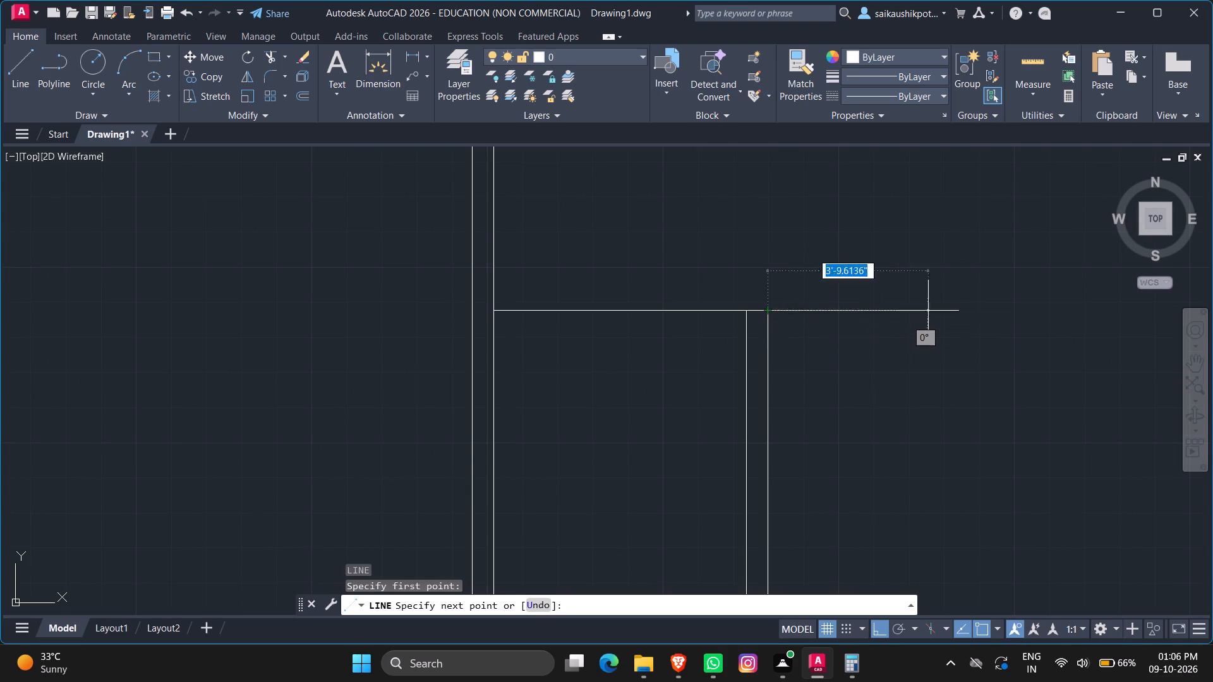
pyautogui.scroll(-2, 944, 323)
pyautogui.scroll(-2, 548, 314)
pyautogui.scroll(3, 769, 316)
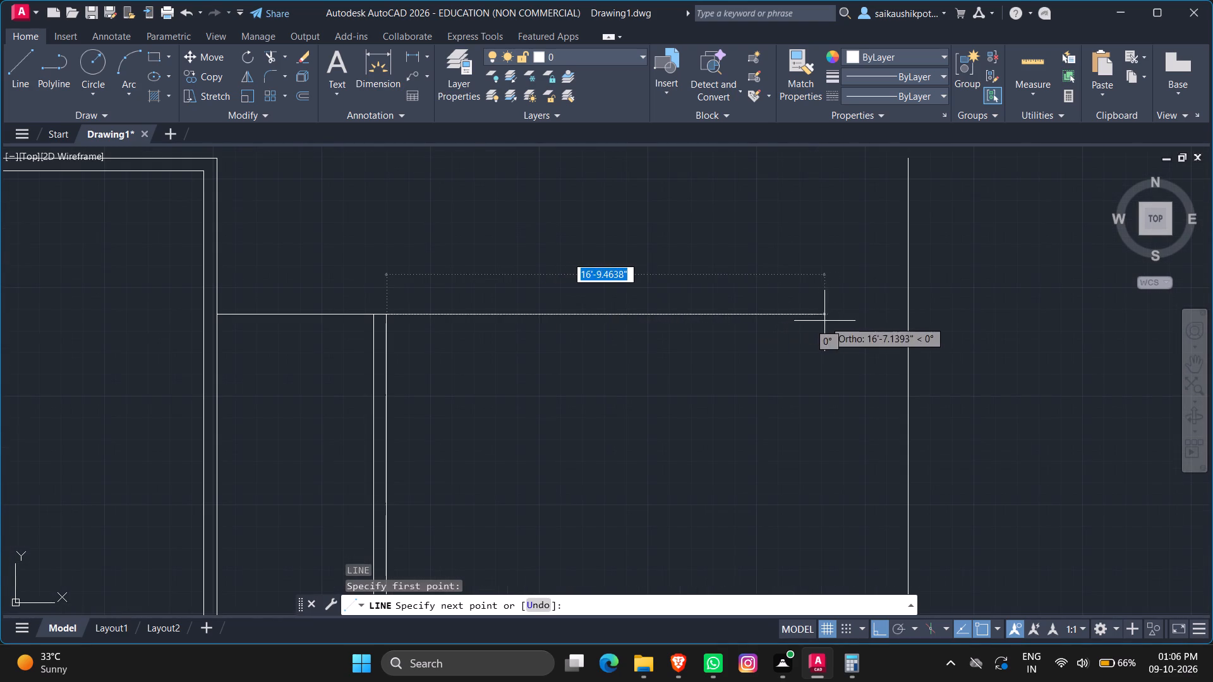
pyautogui.click(910, 317)
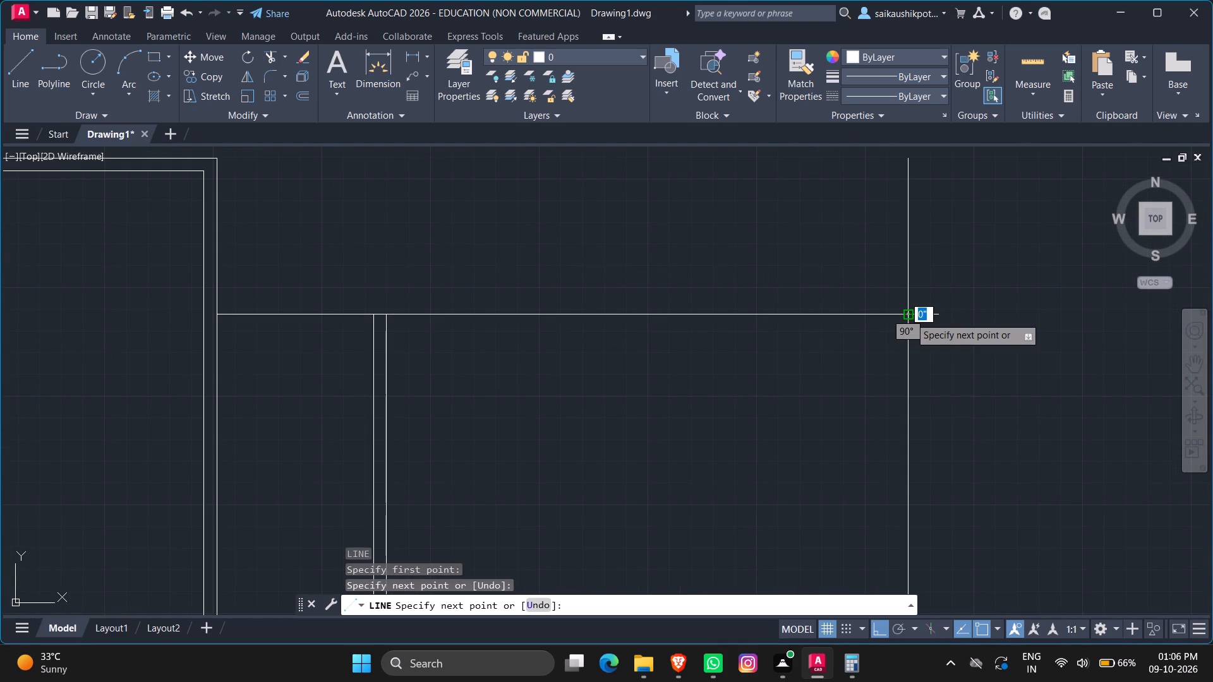
pyautogui.press('Escape')
# Trim the far vertical line above the new horizontal line.
pyautogui.write('TR')
pyautogui.press('Return')
pyautogui.press('Return')
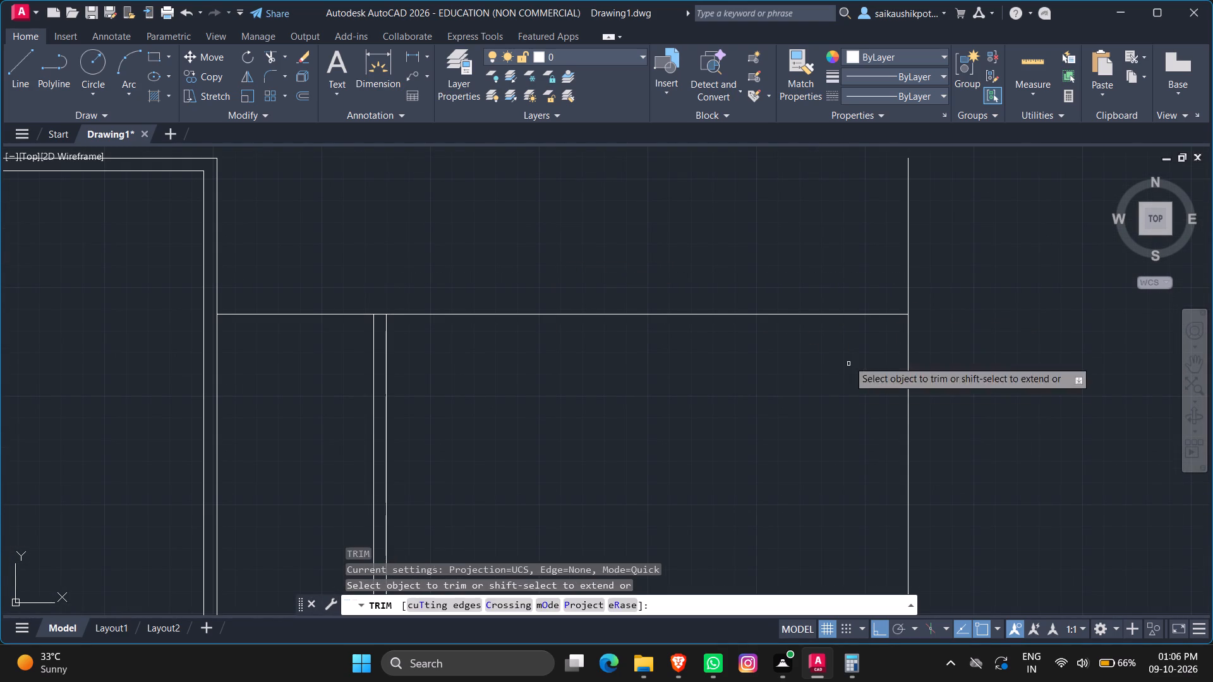
pyautogui.click(922, 256)
pyautogui.click(857, 256)
pyautogui.press('Escape')
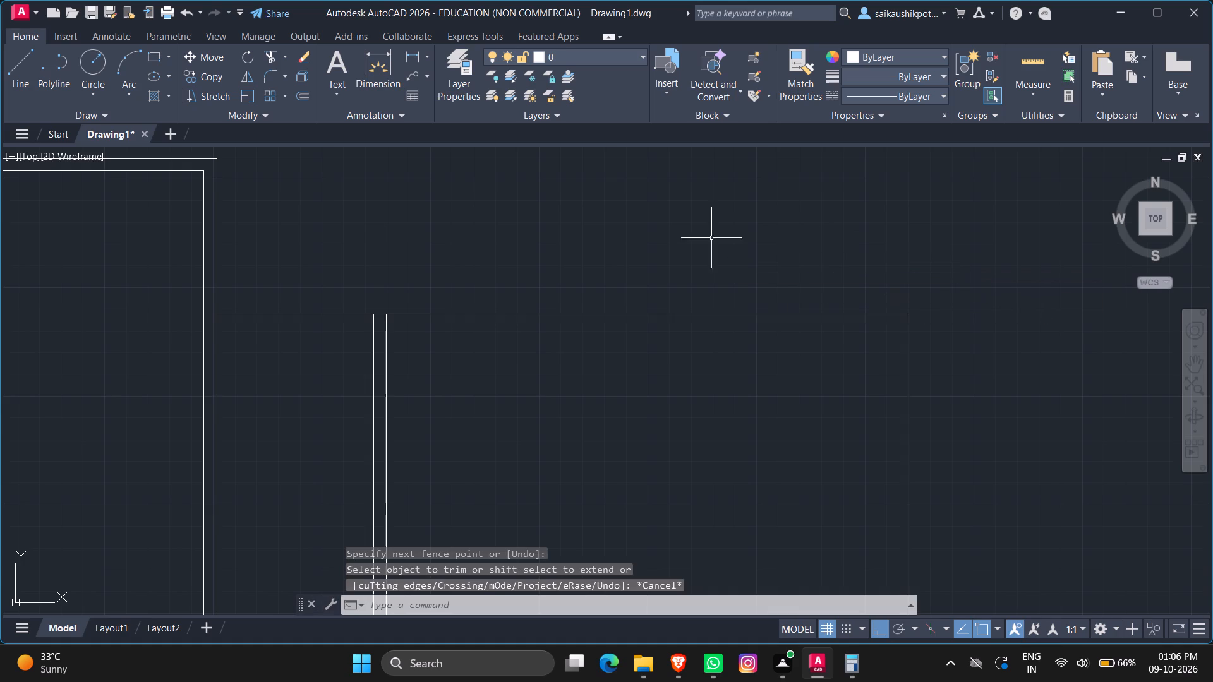
pyautogui.press('Escape')
# Offset the new space's top horizontal line 6" downward.
pyautogui.press('o')
pyautogui.press('Return')
pyautogui.press('6')
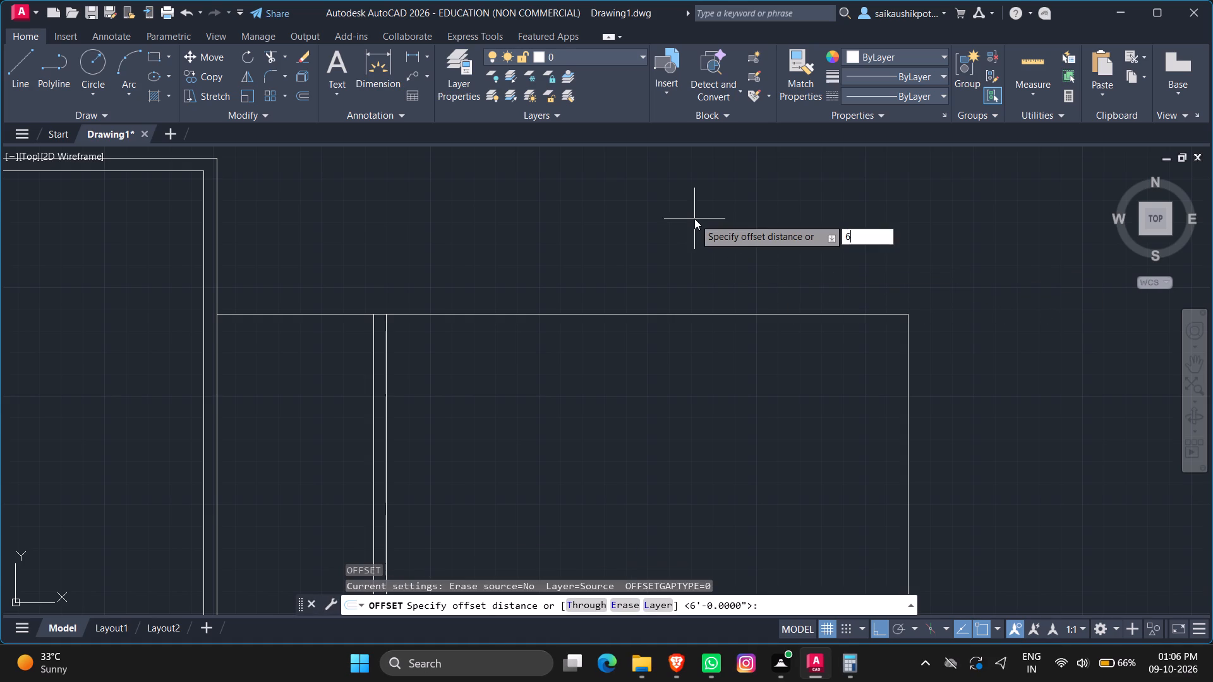
pyautogui.hotkey('shift', '"')
pyautogui.press('Return')
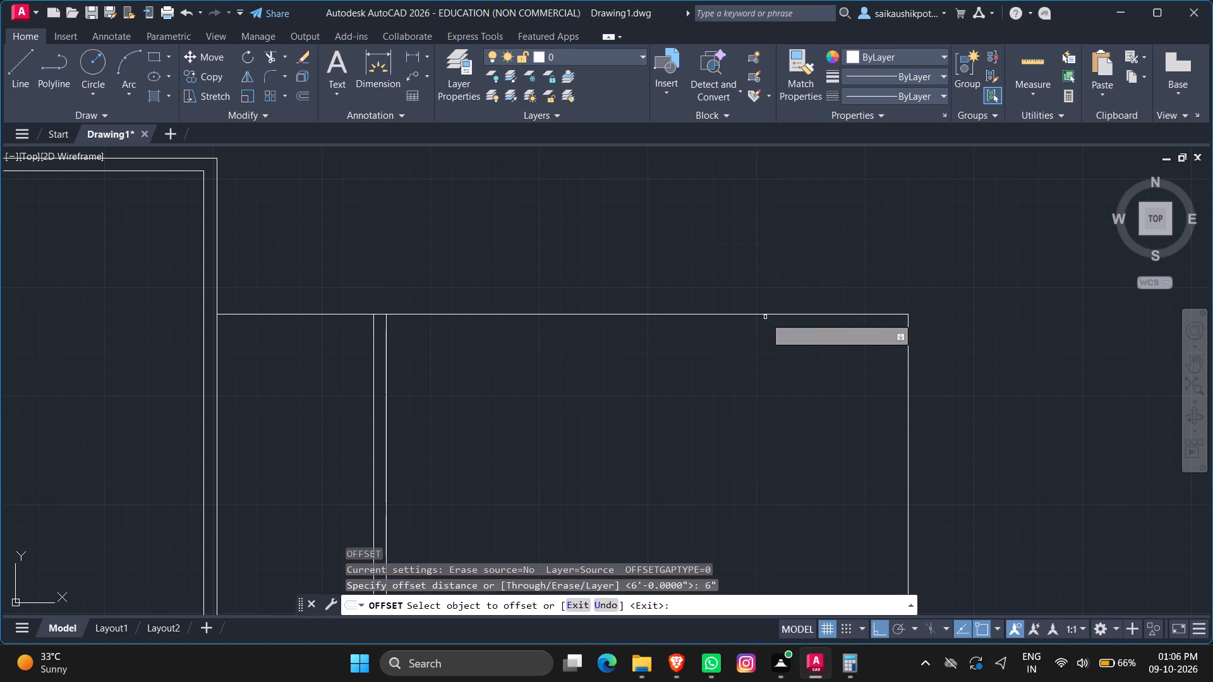
pyautogui.click(762, 314)
pyautogui.click(768, 371)
pyautogui.press('Escape')
pyautogui.press('Escape')
pyautogui.press('Escape')
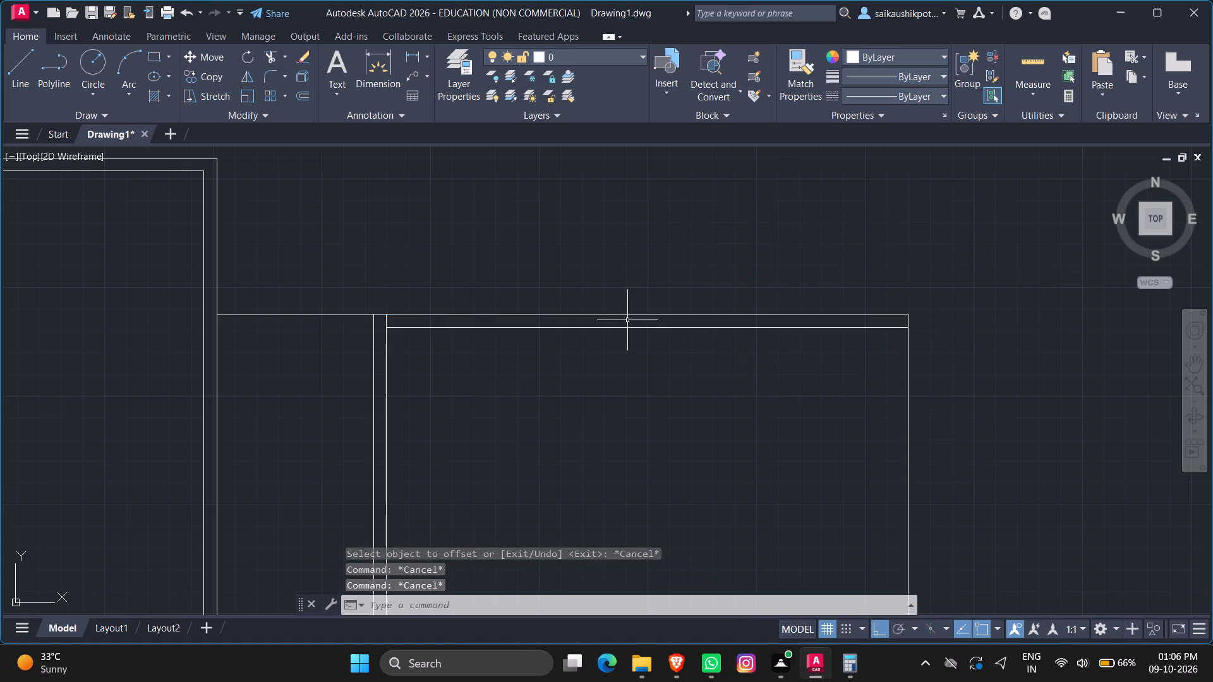
# Offset the new space's far vertical line 6" outward, away from the room rows.
pyautogui.scroll(-1, 841, 316)
pyautogui.scroll(1, 850, 321)
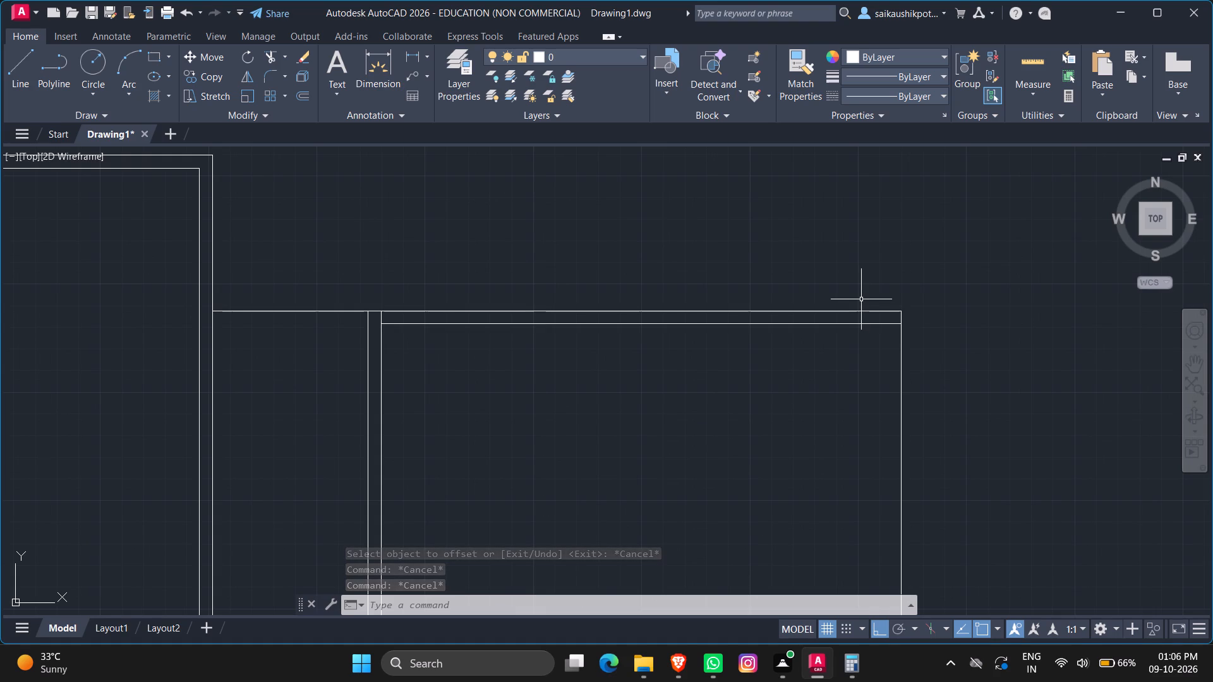
pyautogui.press('Escape')
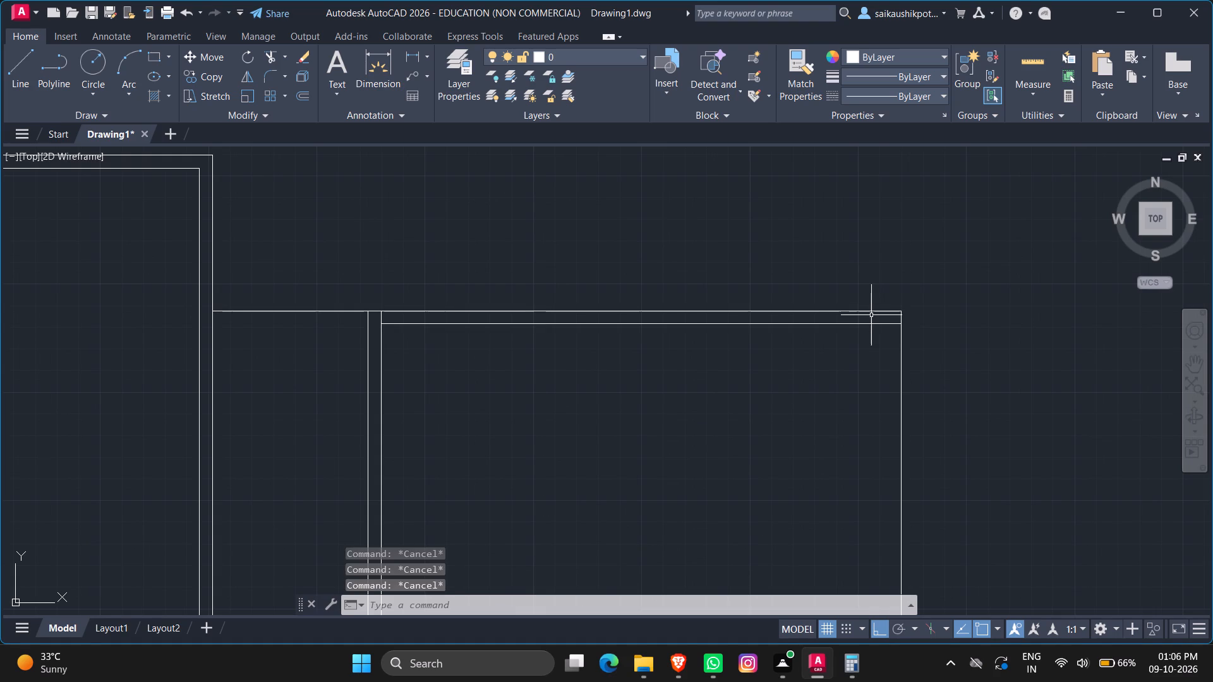
pyautogui.press('Escape')
pyautogui.press('Escape')
pyautogui.press('o')
pyautogui.press('Return')
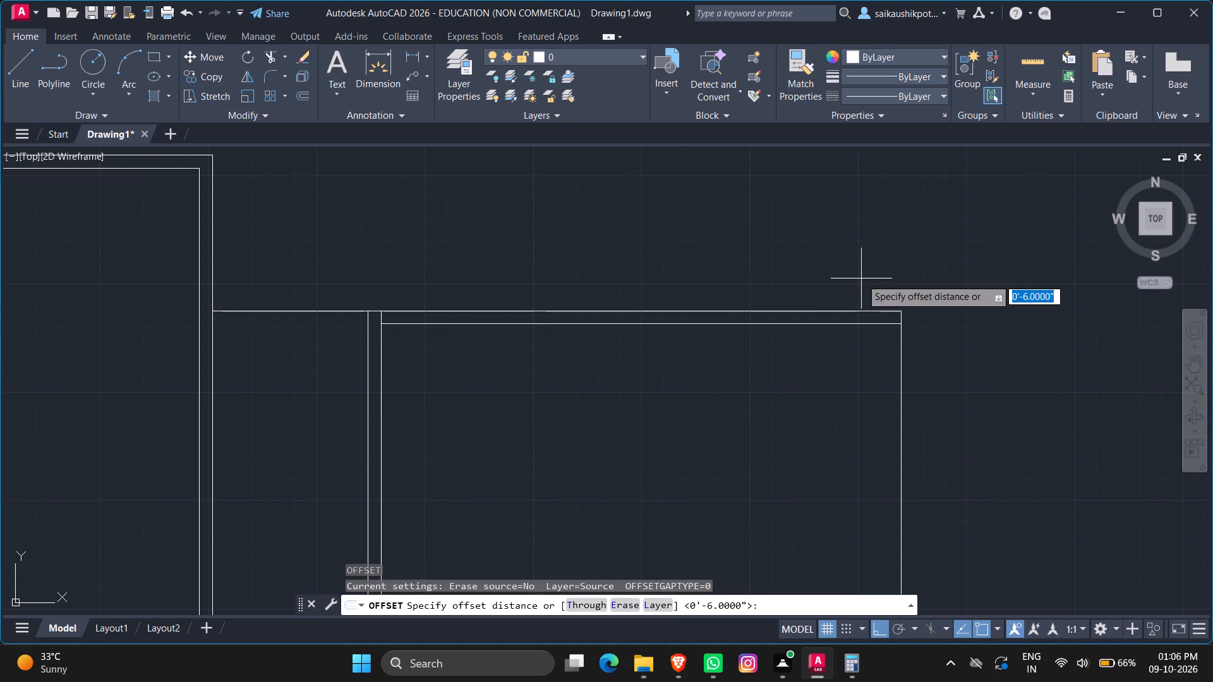
pyautogui.press('6')
pyautogui.hotkey('shift', '"')
pyautogui.press('Return')
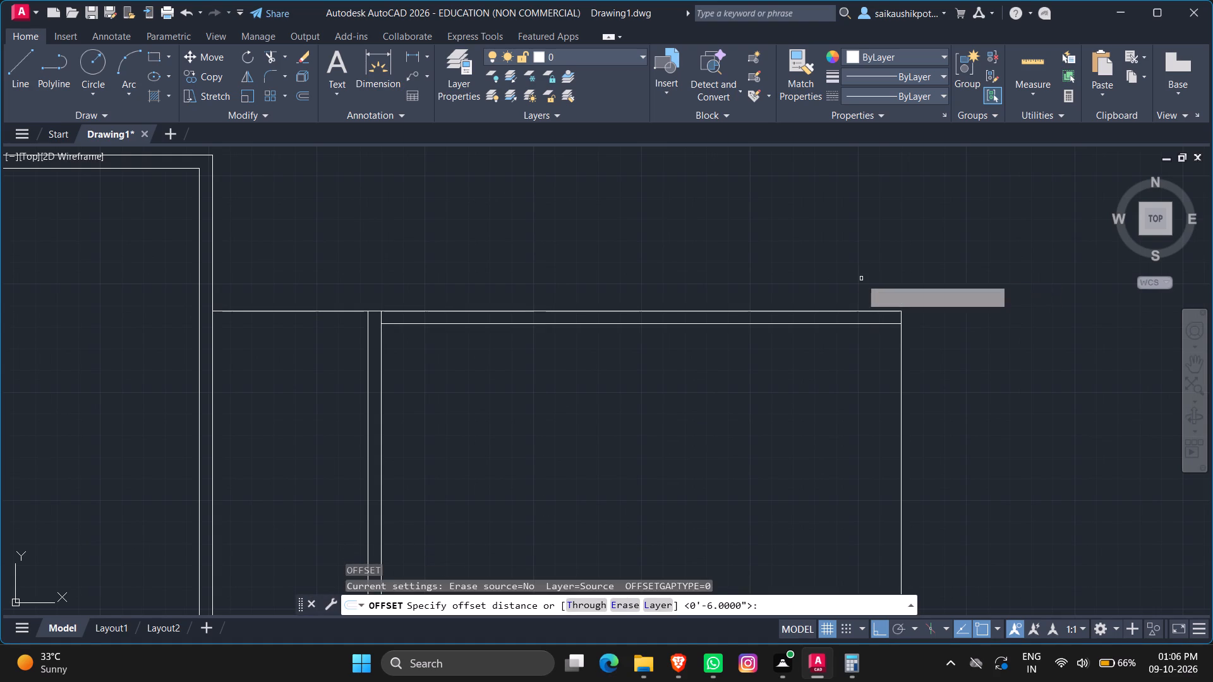
pyautogui.click(900, 375)
pyautogui.click(1010, 394)
pyautogui.press('Escape')
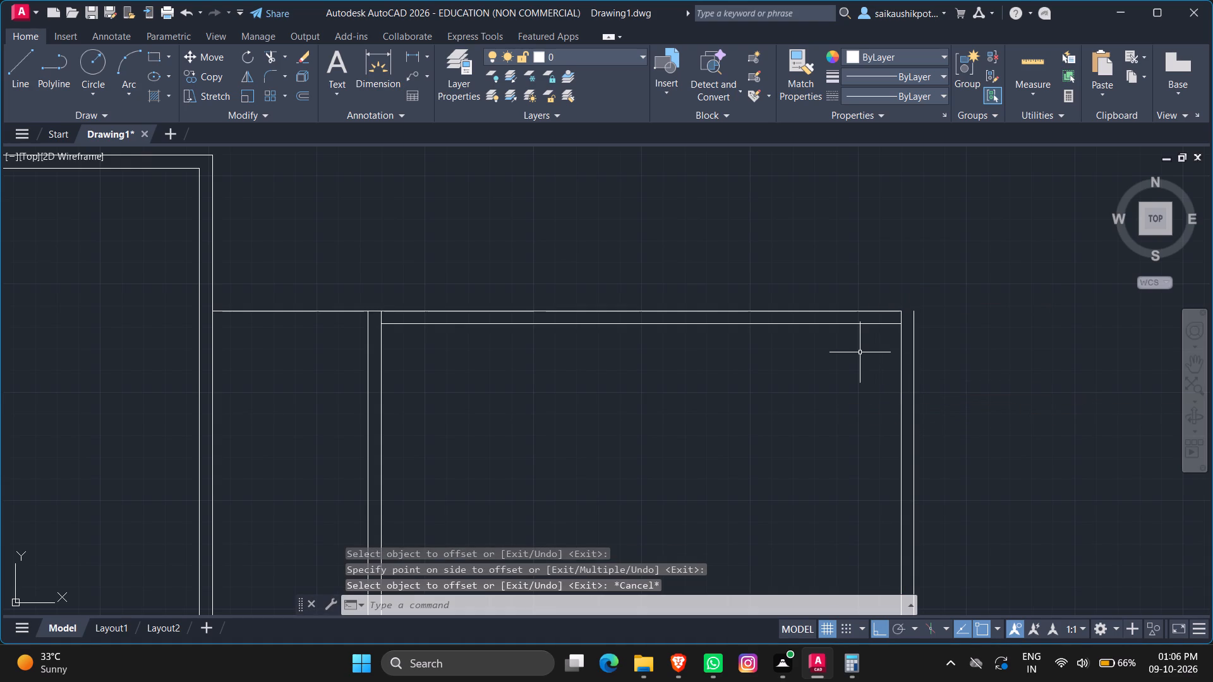
# Quick-measure the interior of the new space between its side walls.
pyautogui.click(1016, 63)
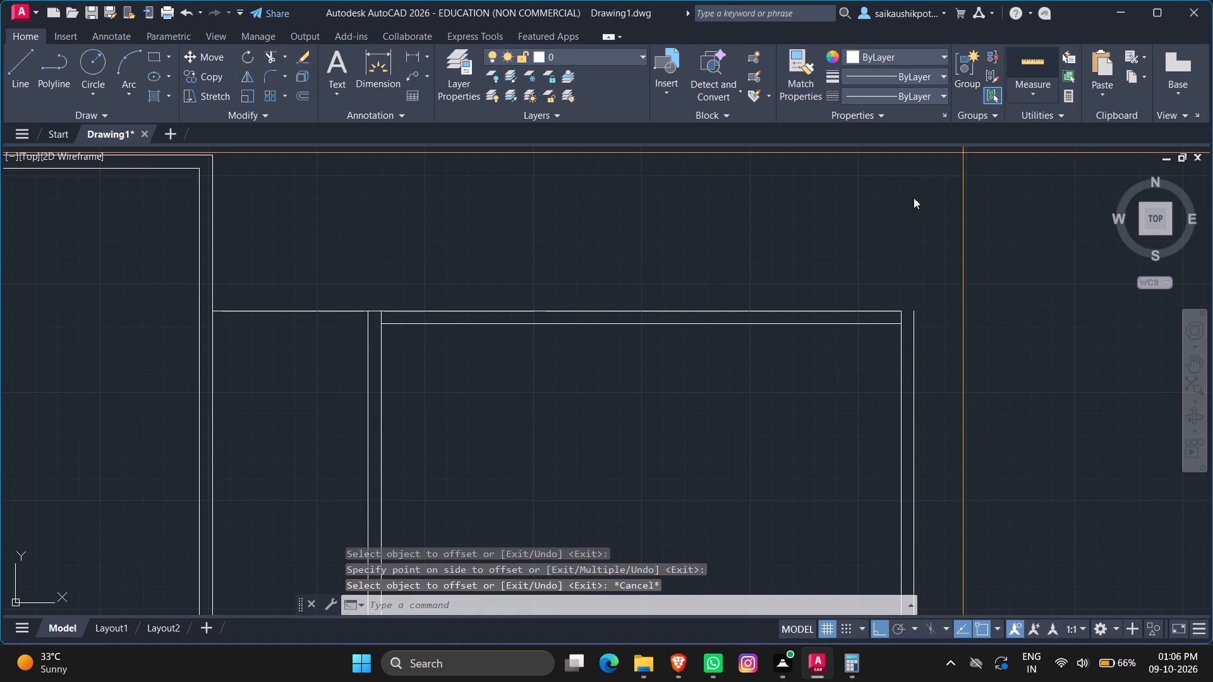
pyautogui.scroll(-3, 697, 443)
pyautogui.press('Escape')
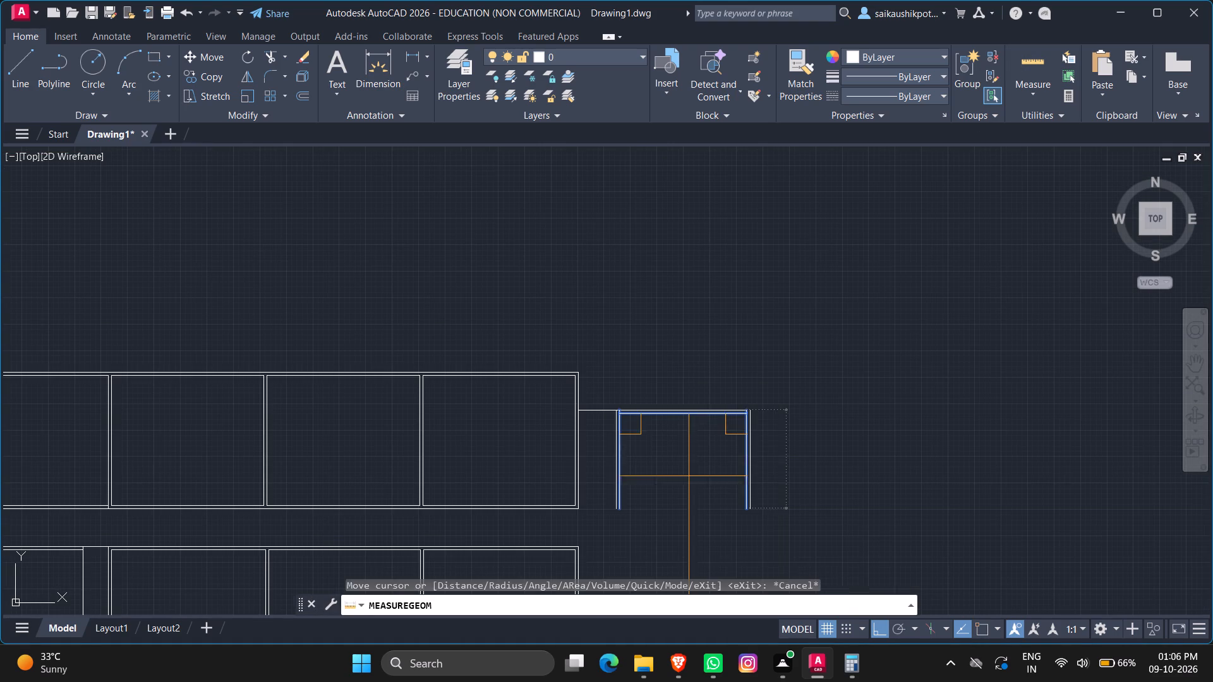
pyautogui.scroll(2, 644, 549)
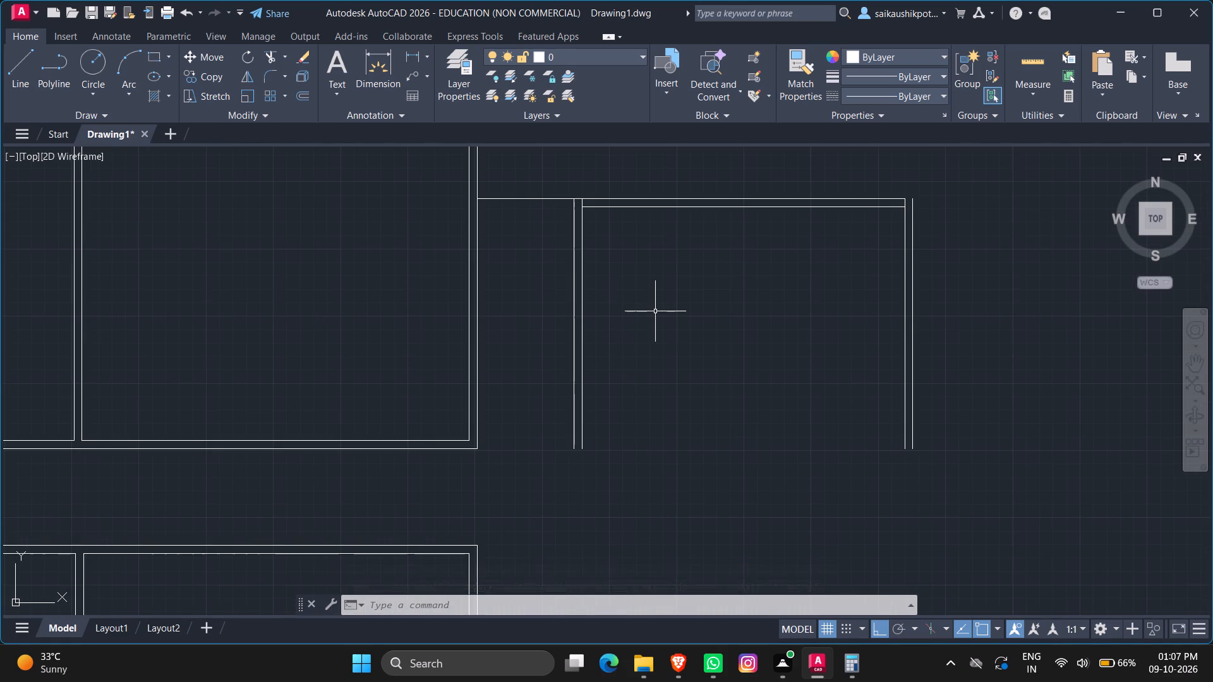
pyautogui.press('Escape')
pyautogui.press('Escape')
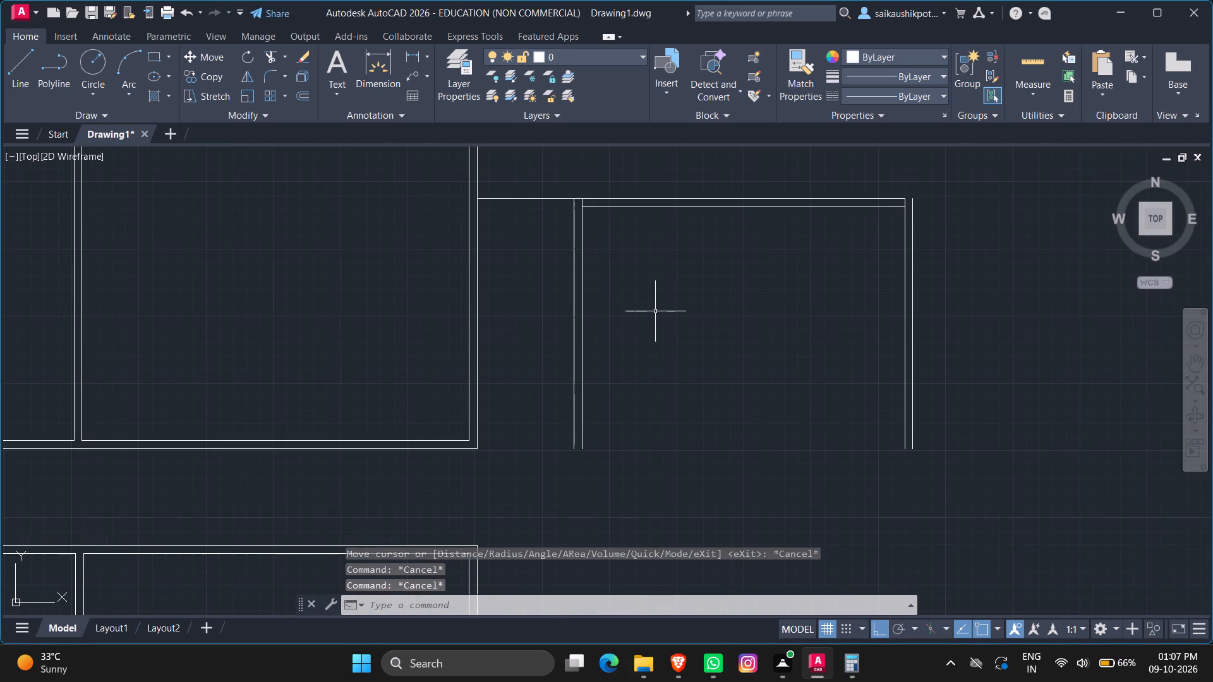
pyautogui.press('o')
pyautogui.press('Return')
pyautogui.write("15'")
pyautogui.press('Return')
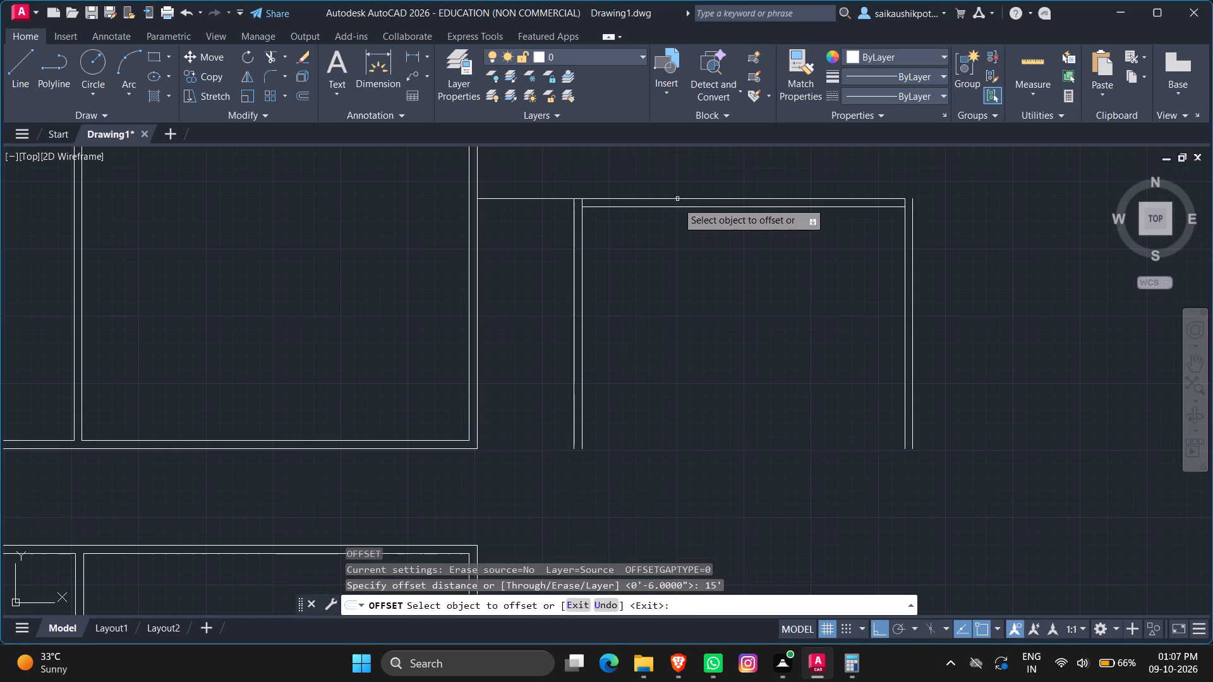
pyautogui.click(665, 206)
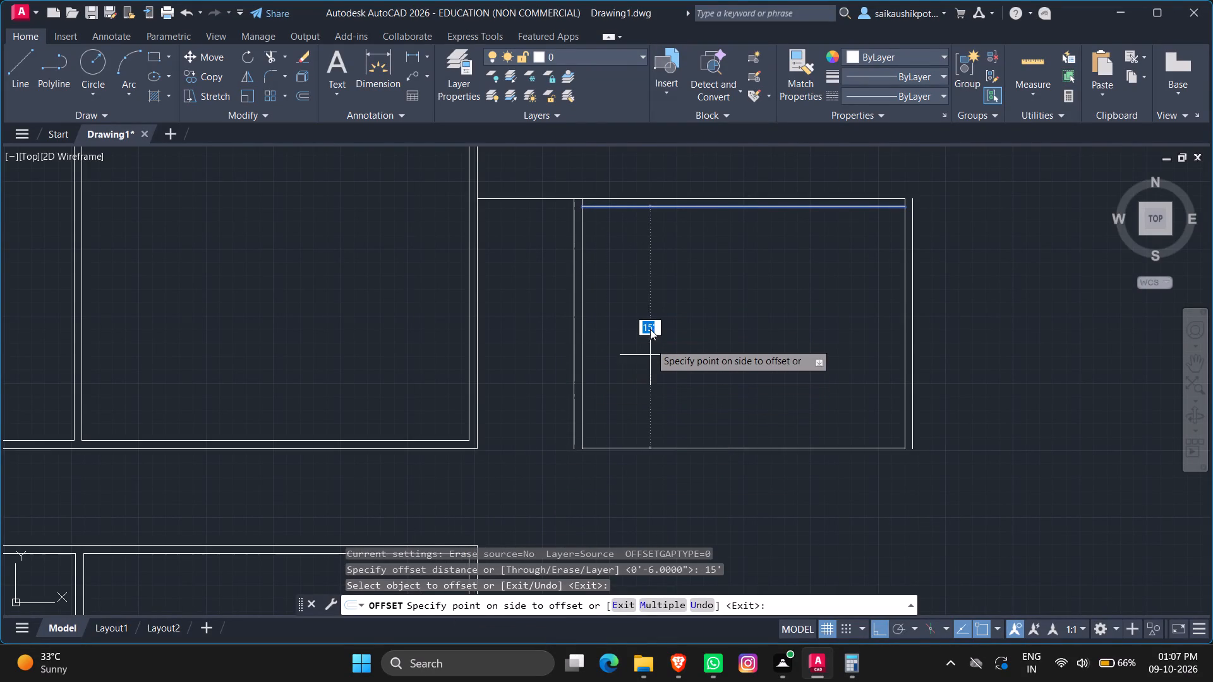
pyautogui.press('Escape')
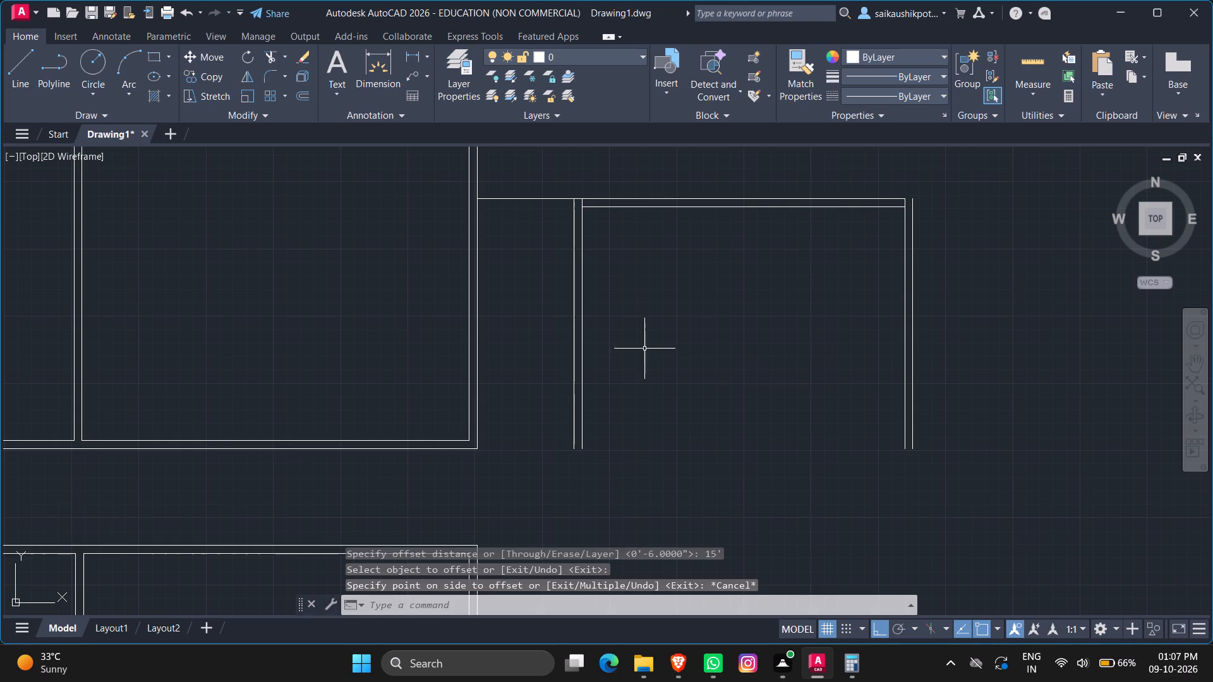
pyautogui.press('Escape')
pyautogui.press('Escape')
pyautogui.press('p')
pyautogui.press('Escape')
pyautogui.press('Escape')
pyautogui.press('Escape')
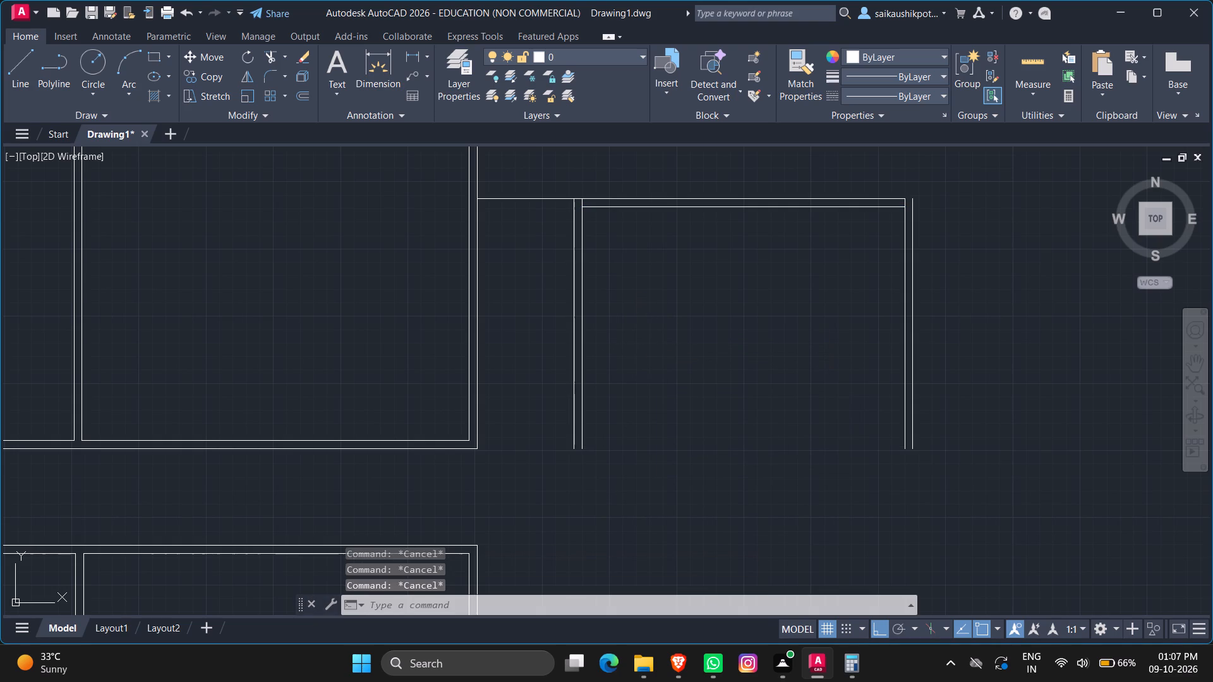
# Offset the inner line of the new space's top wall 10' downward.
pyautogui.press('o')
pyautogui.press('Return')
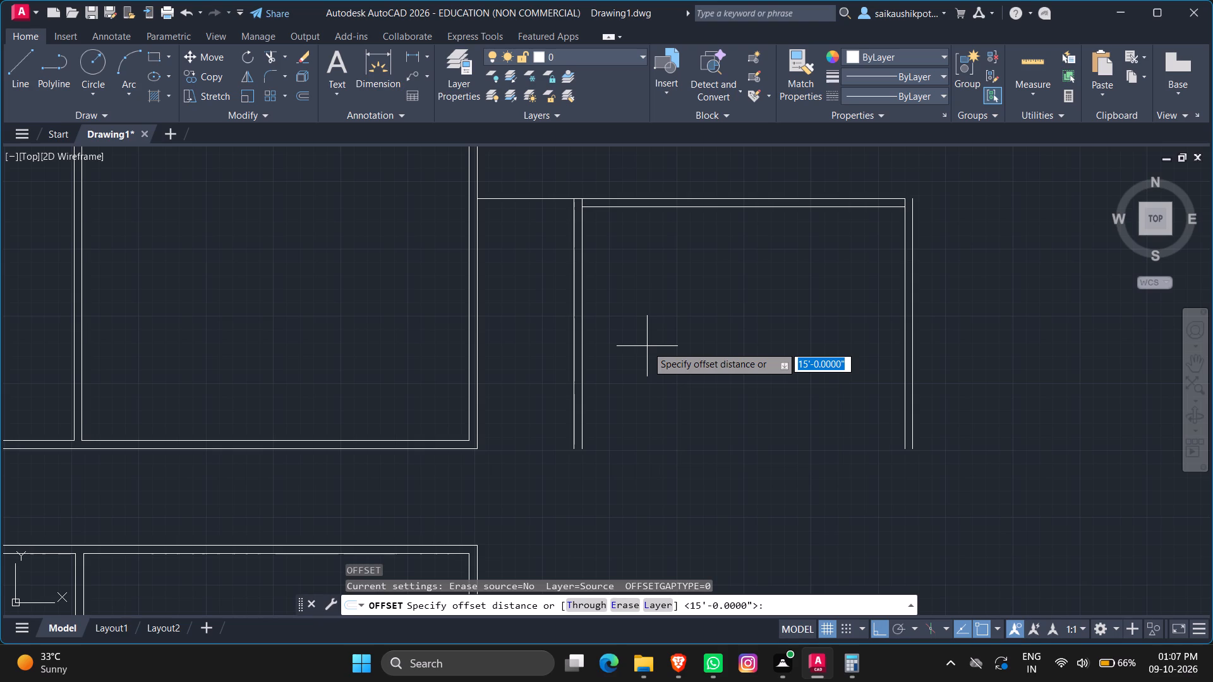
pyautogui.write("10'")
pyautogui.press('Return')
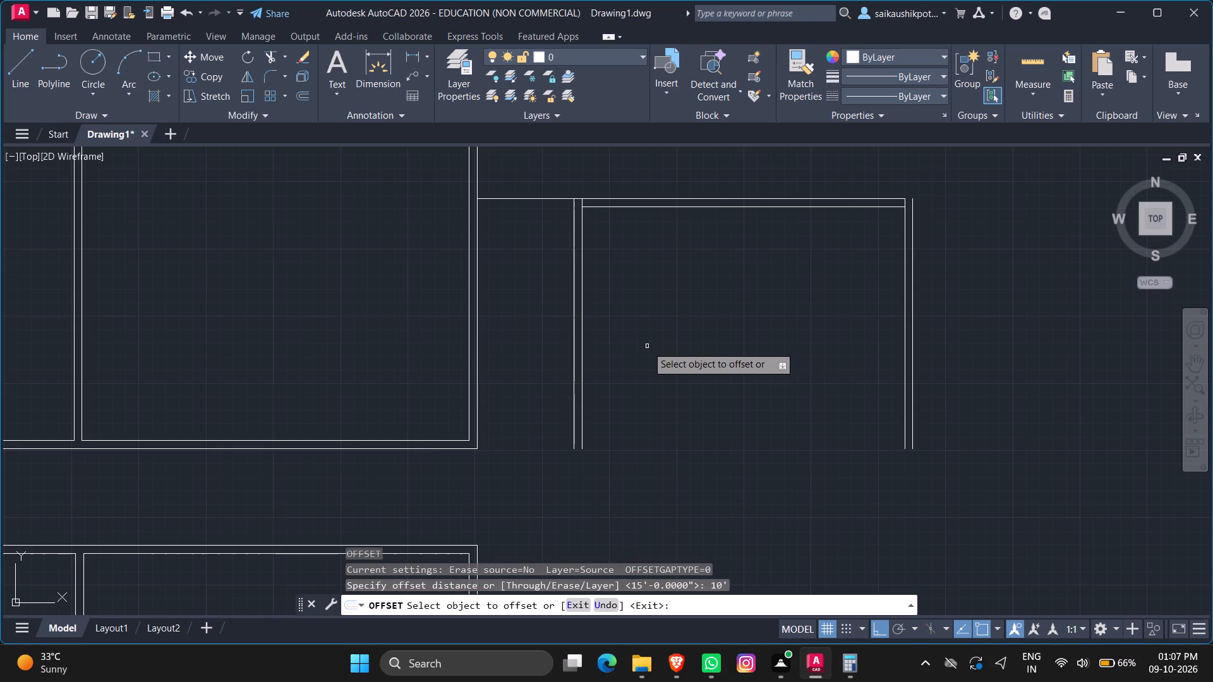
pyautogui.click(651, 205)
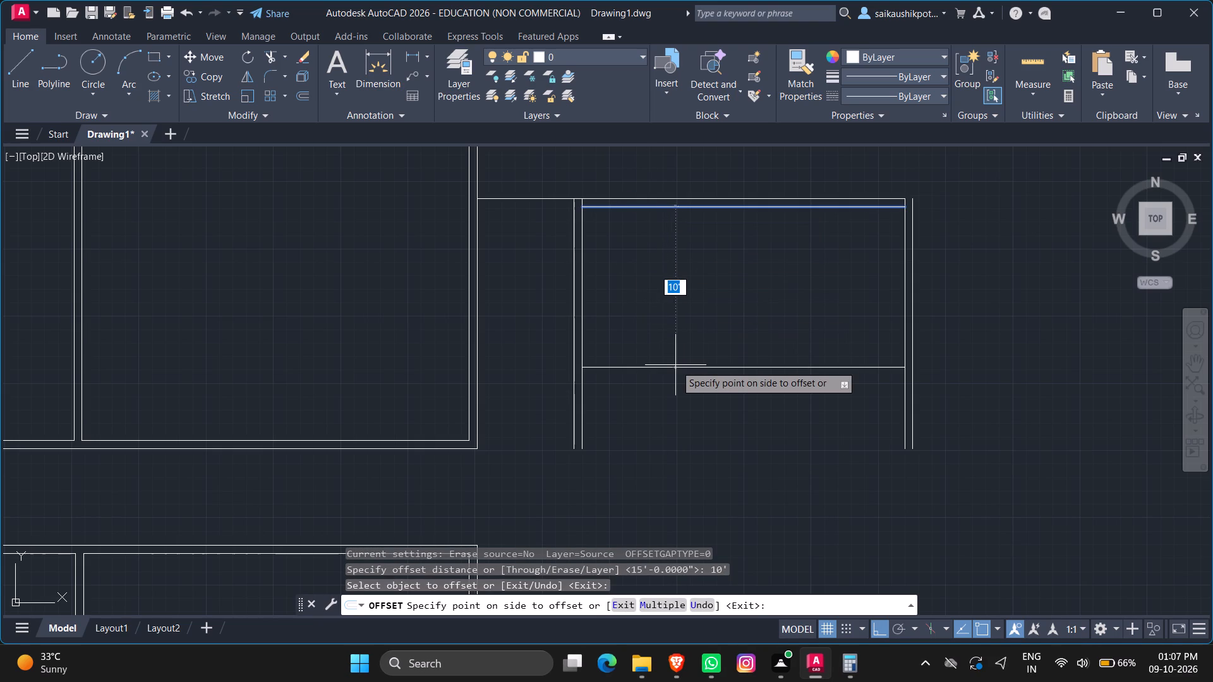
pyautogui.click(675, 365)
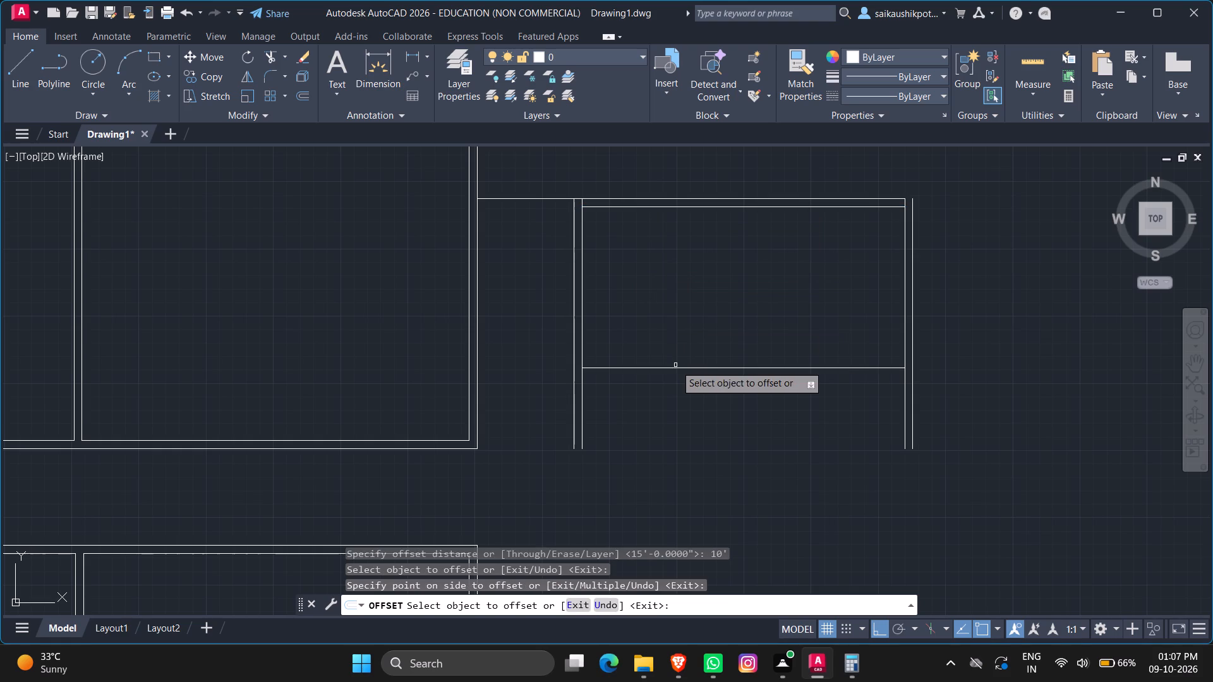
# Offset the horizontal line at the 10' distance 6" downward to form the room's lower wall.
pyautogui.click(663, 368)
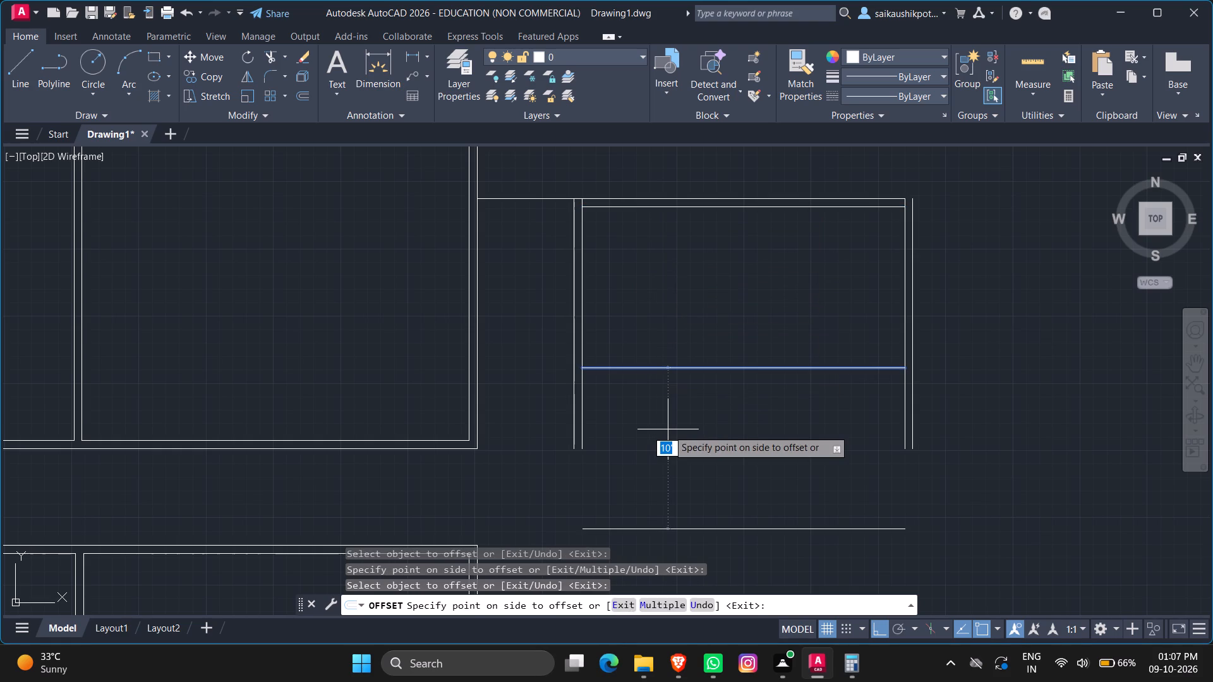
pyautogui.write('6"')
pyautogui.press('Return')
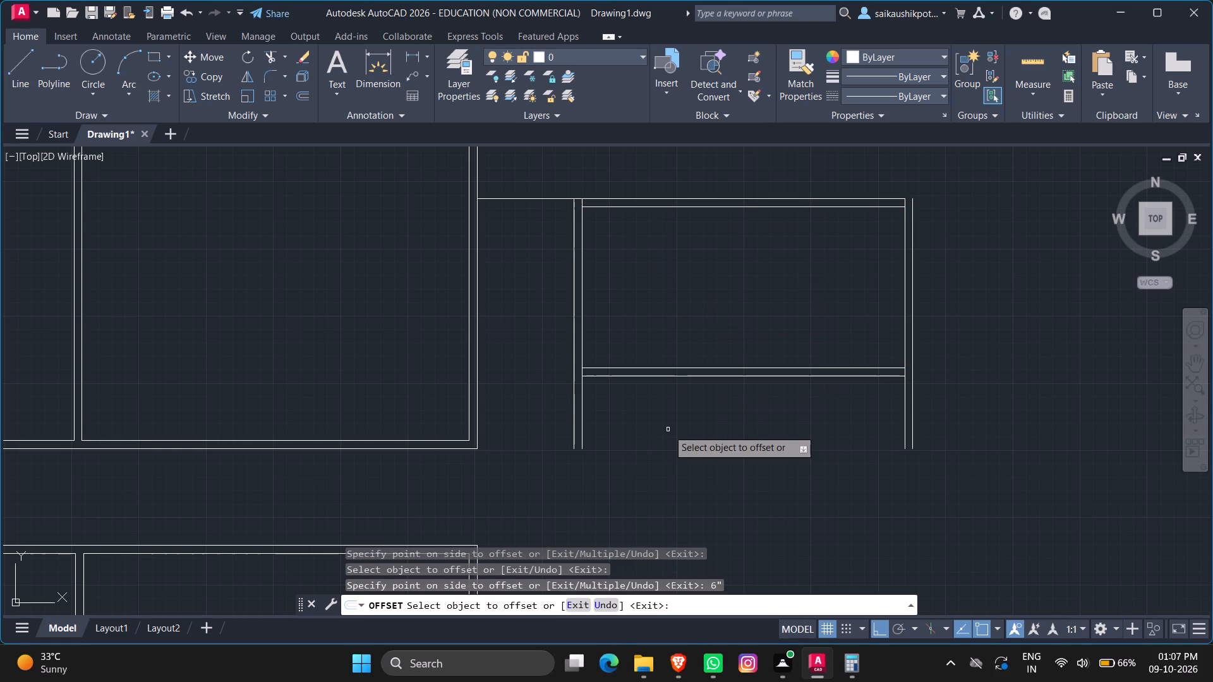
pyautogui.press('Escape')
pyautogui.press('Escape')
# Stretch the far end of the new space's top outer line to the outer vertical wall line.
pyautogui.scroll(3, 894, 165)
pyautogui.scroll(1, 922, 261)
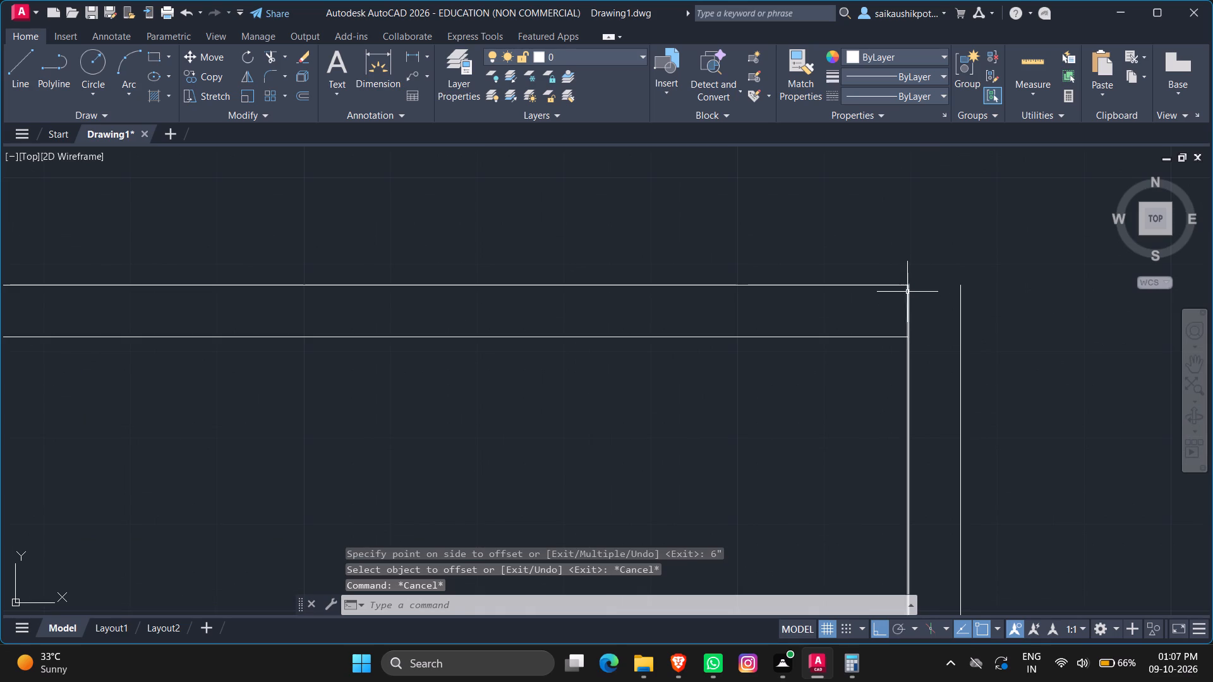
pyautogui.click(896, 283)
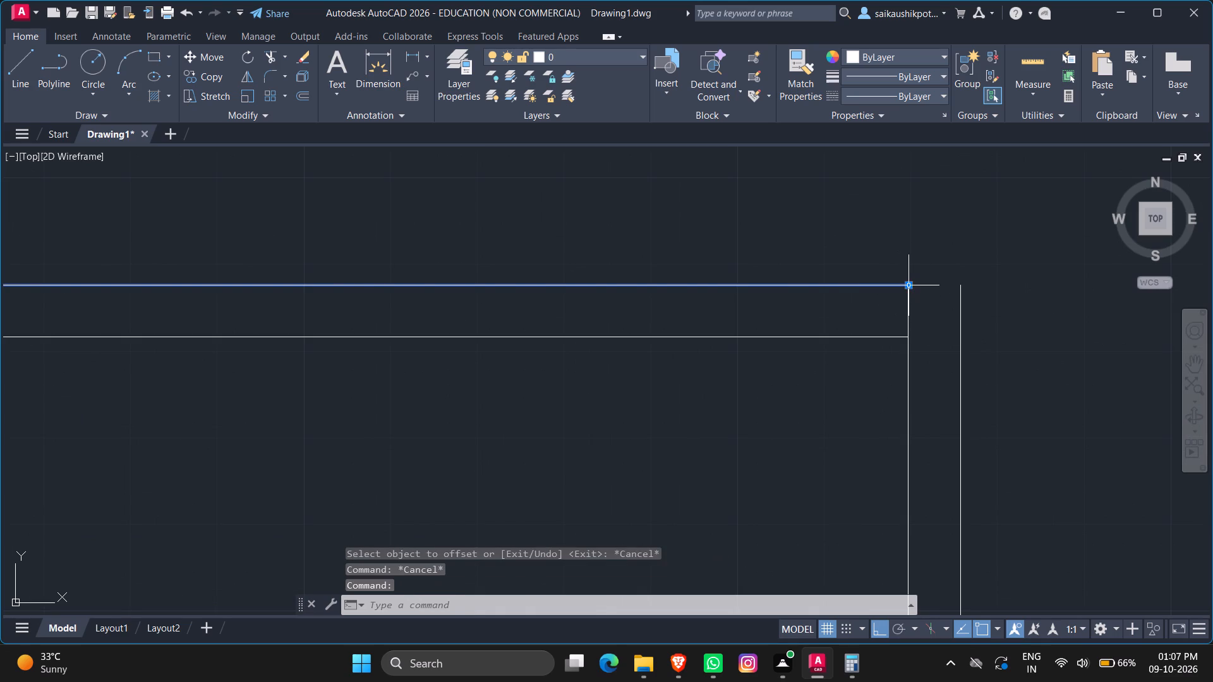
pyautogui.click(908, 287)
pyautogui.click(958, 287)
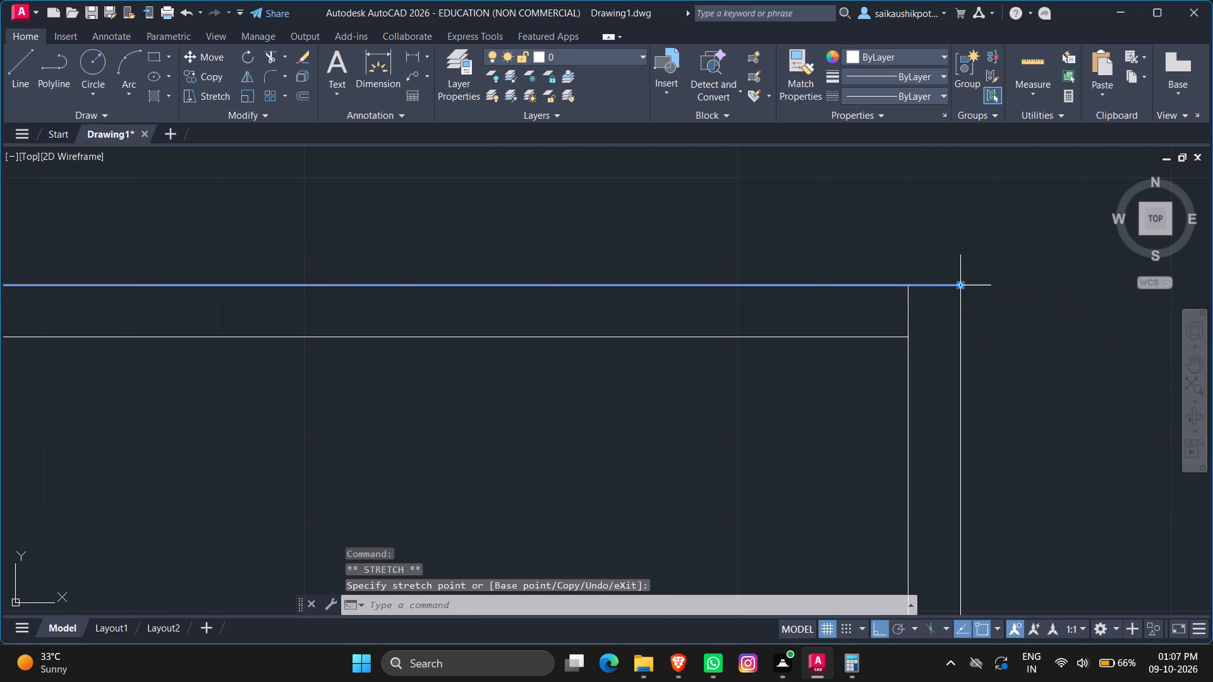
pyautogui.press('Escape')
# Trim the inner side wall lines back to the inner top line at the new room's two upper corners.
pyautogui.write('TR')
pyautogui.press('Return')
pyautogui.press('Return')
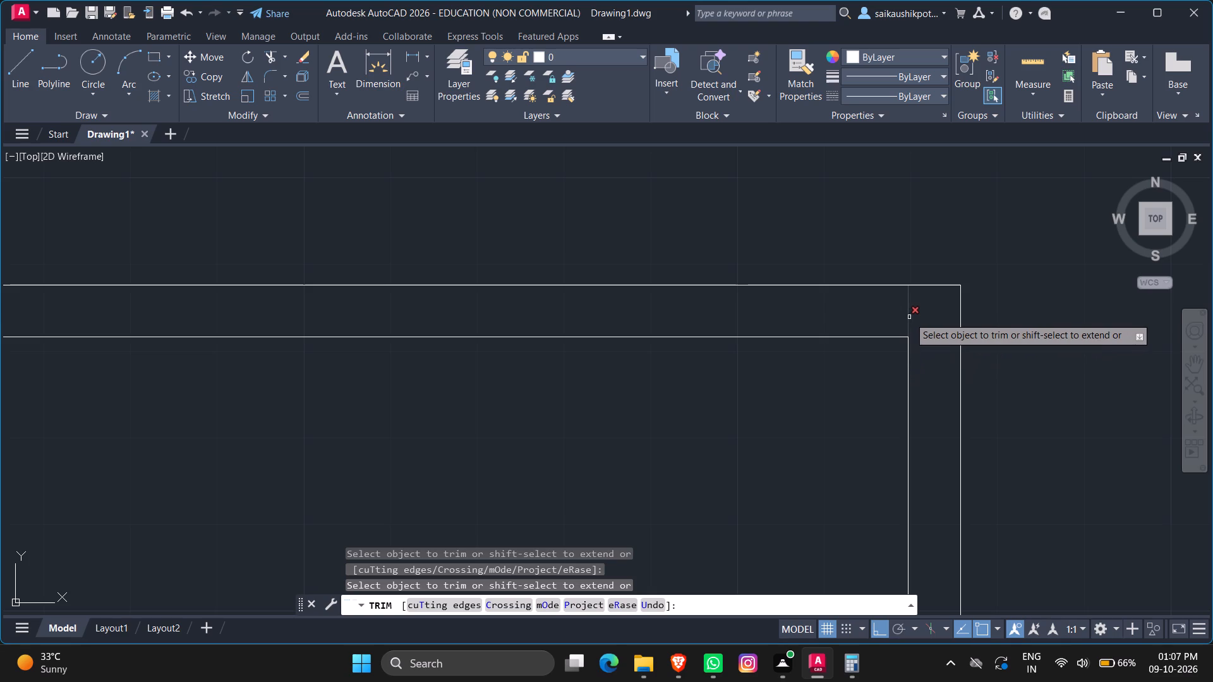
pyautogui.click(909, 317)
pyautogui.scroll(-4, 902, 317)
pyautogui.scroll(4, 610, 346)
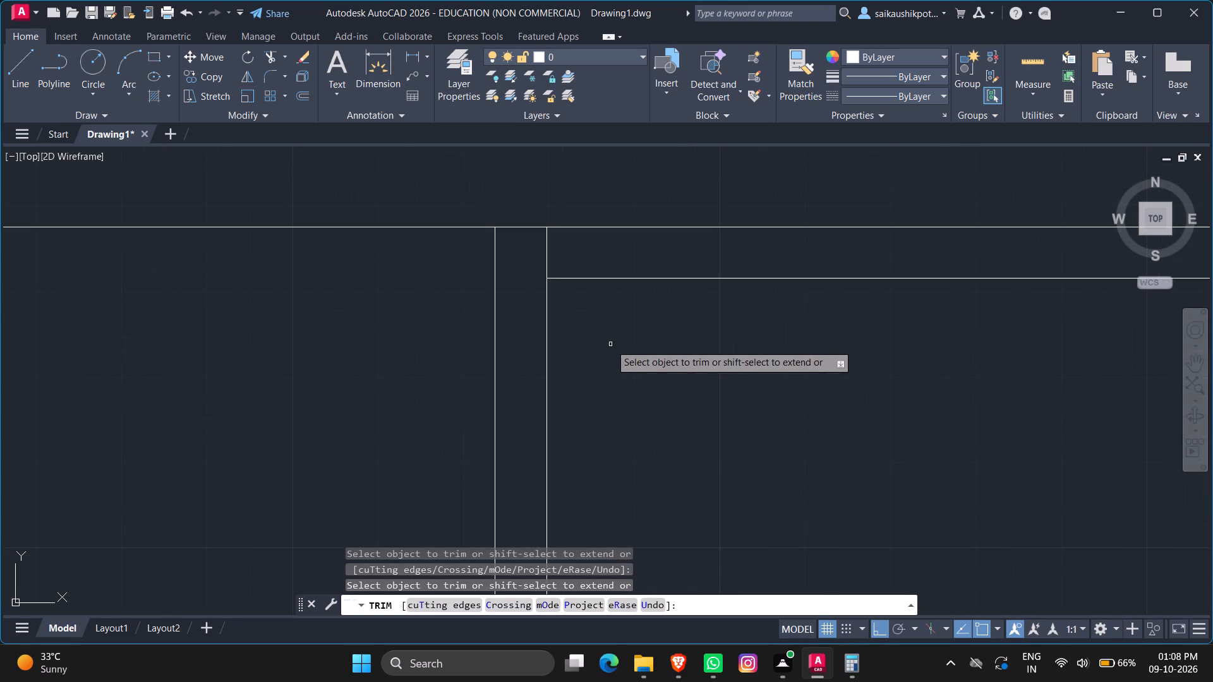
pyautogui.click(547, 257)
pyautogui.scroll(-3, 587, 251)
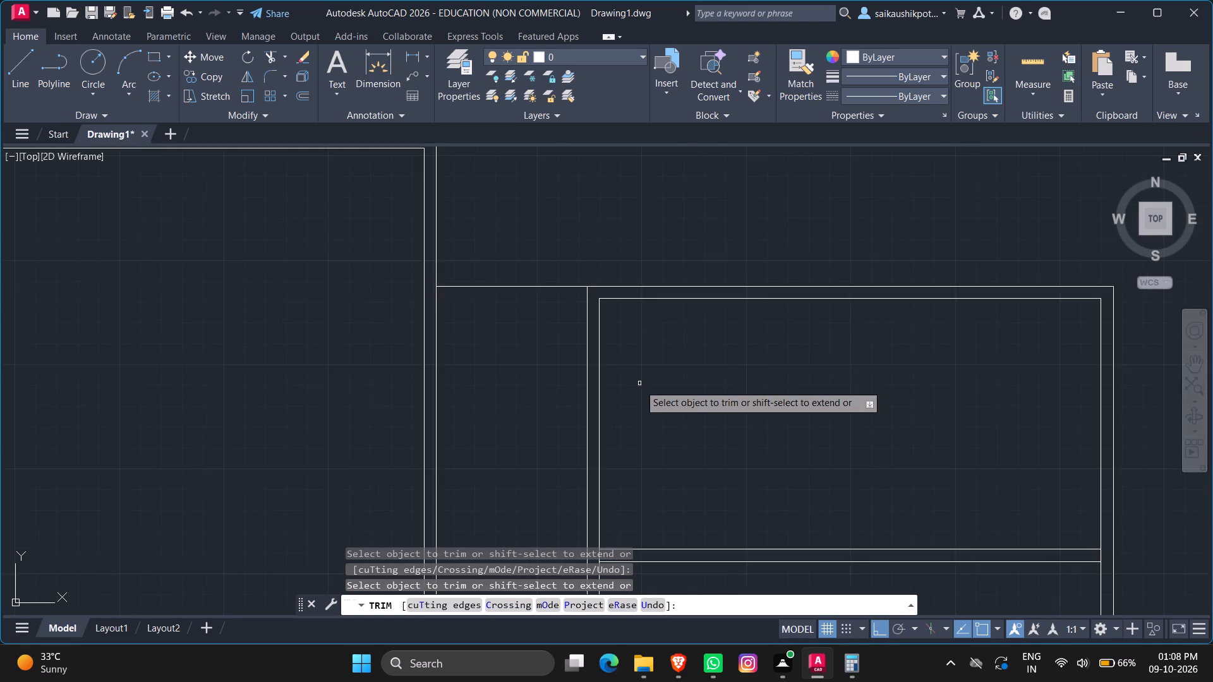
# Trim the inner side wall lines between the two lower wall lines at both ends of the new room's lower wall.
pyautogui.scroll(-2, 645, 402)
pyautogui.scroll(4, 625, 472)
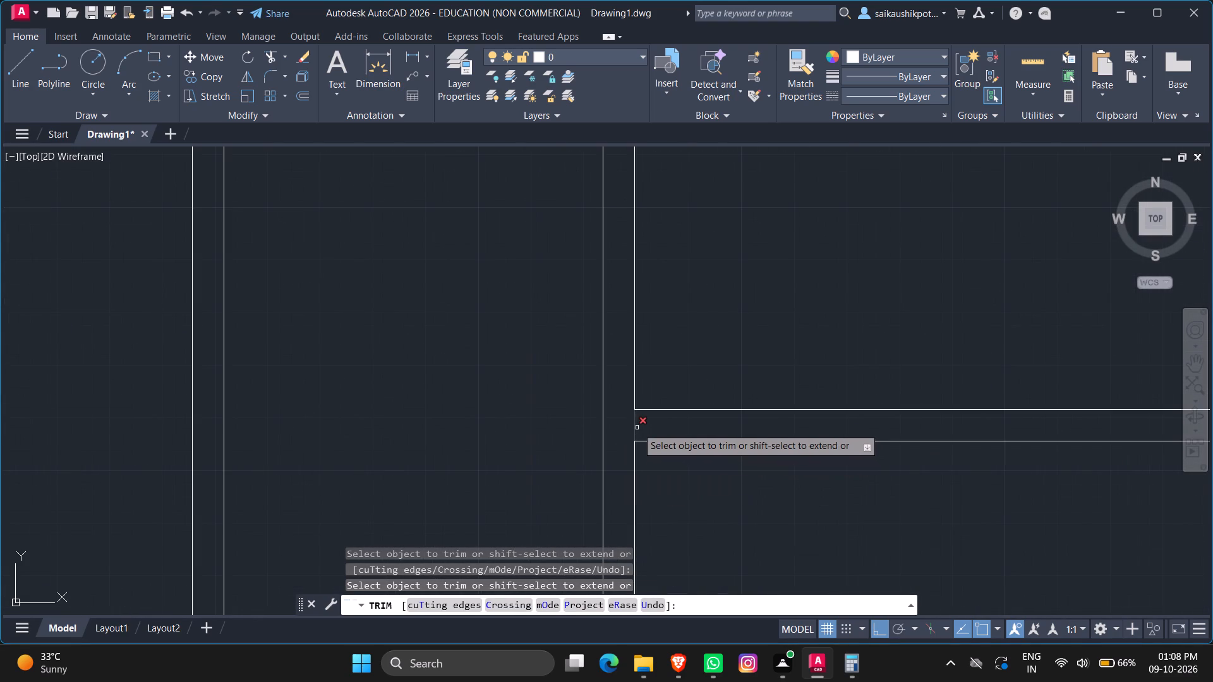
pyautogui.scroll(-1, 727, 386)
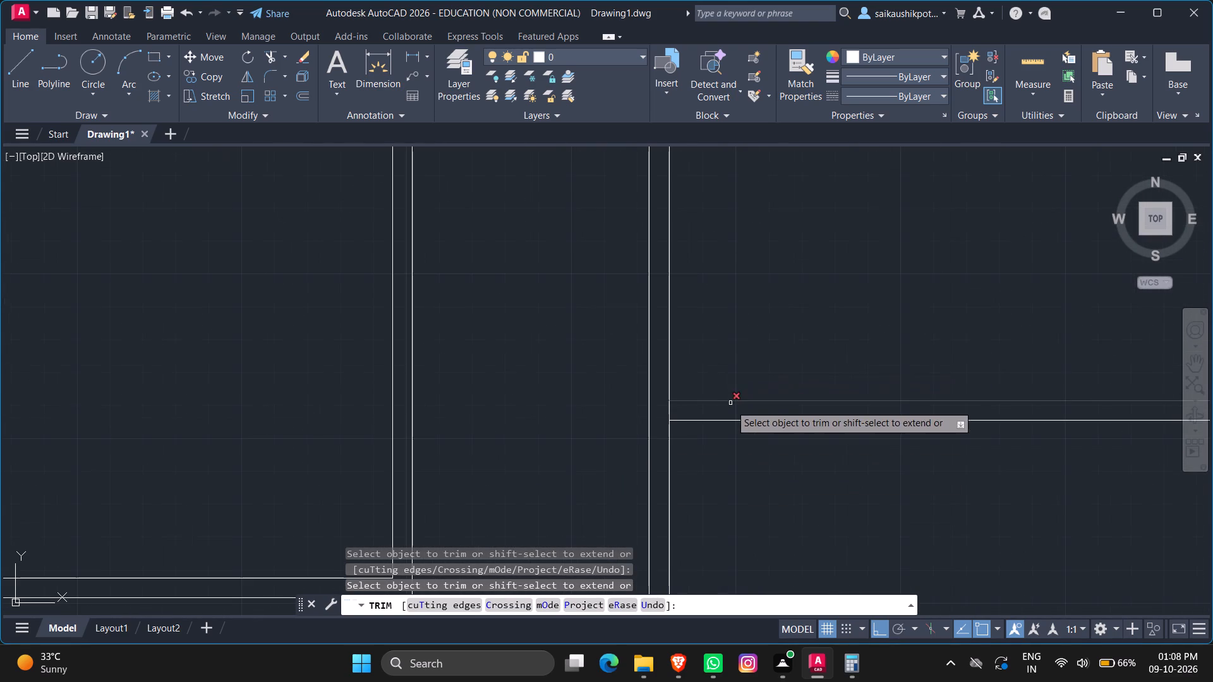
pyautogui.click(668, 410)
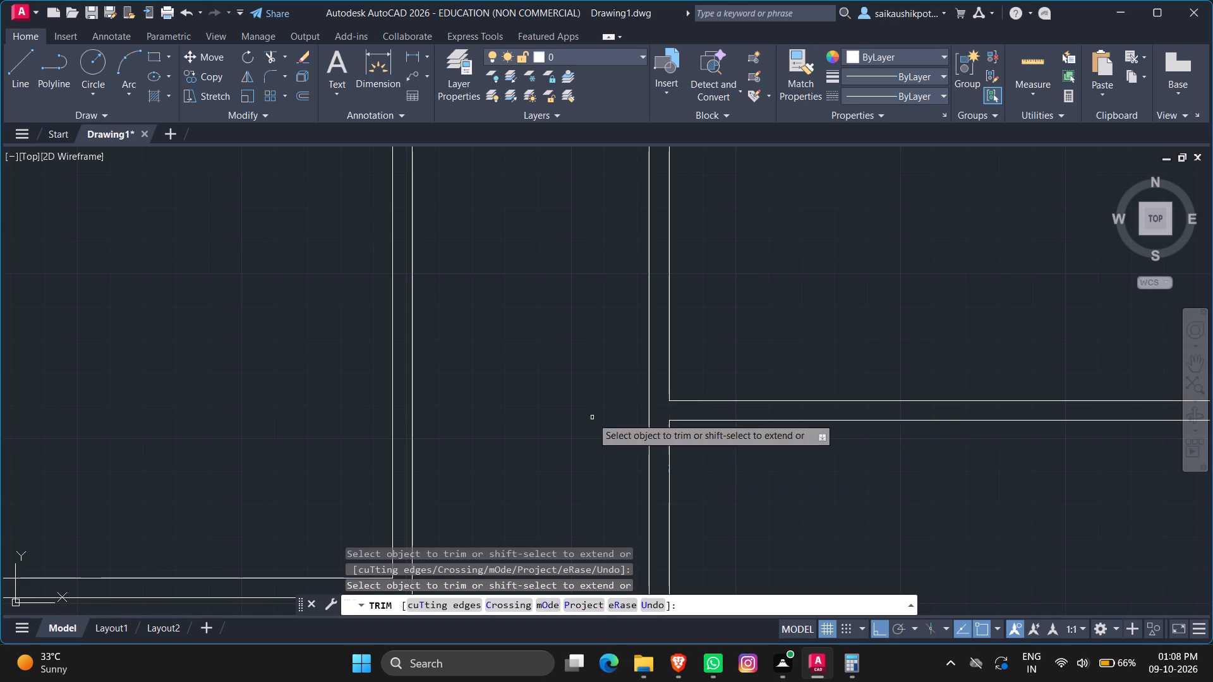
pyautogui.scroll(-3, 582, 405)
pyautogui.scroll(1, 711, 412)
pyautogui.scroll(3, 840, 407)
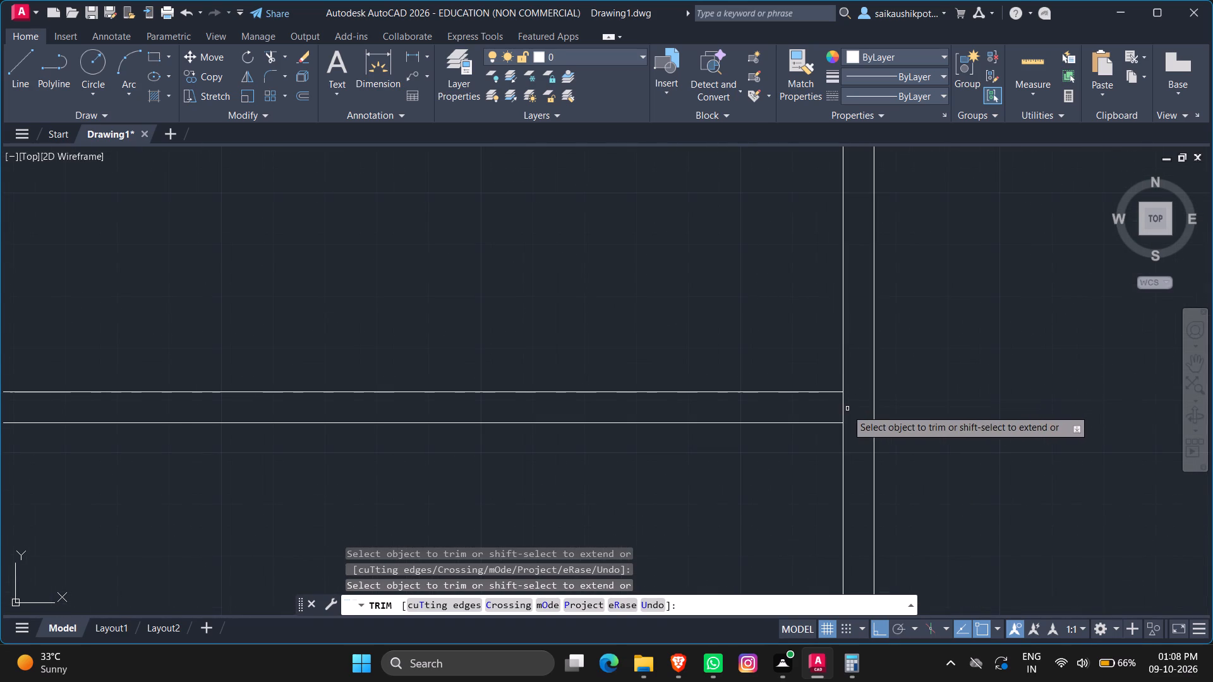
pyautogui.click(847, 409)
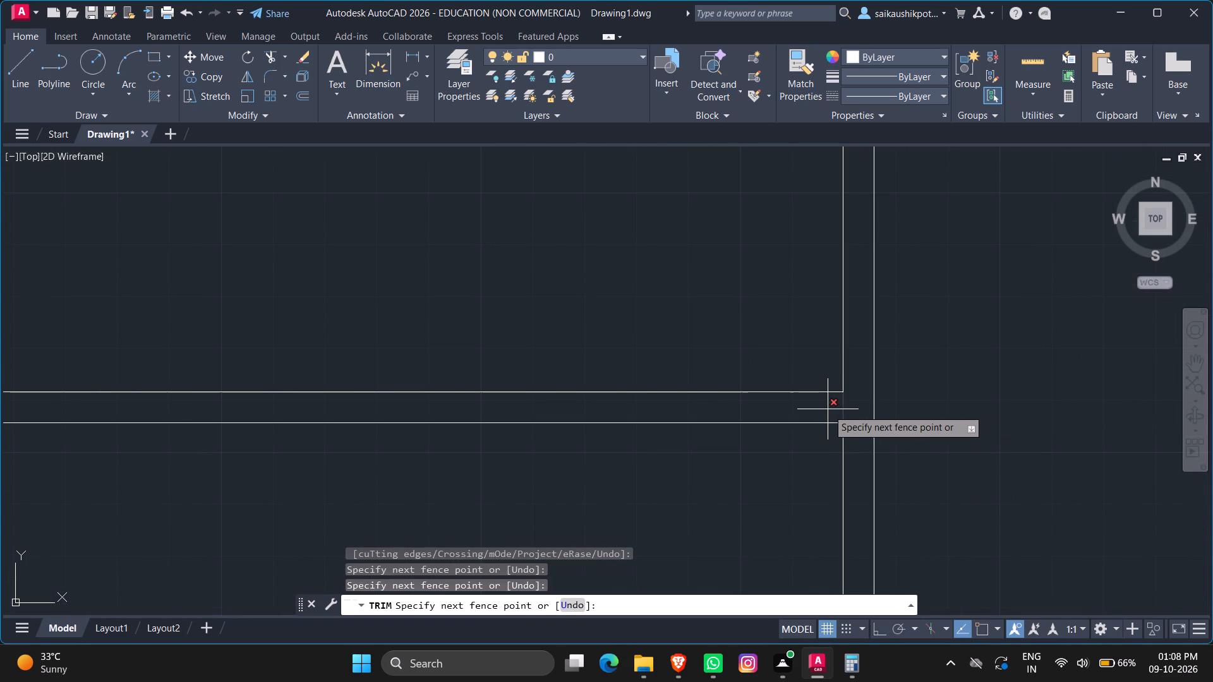
pyautogui.click(828, 409)
pyautogui.scroll(-3, 830, 412)
pyautogui.scroll(1, 830, 433)
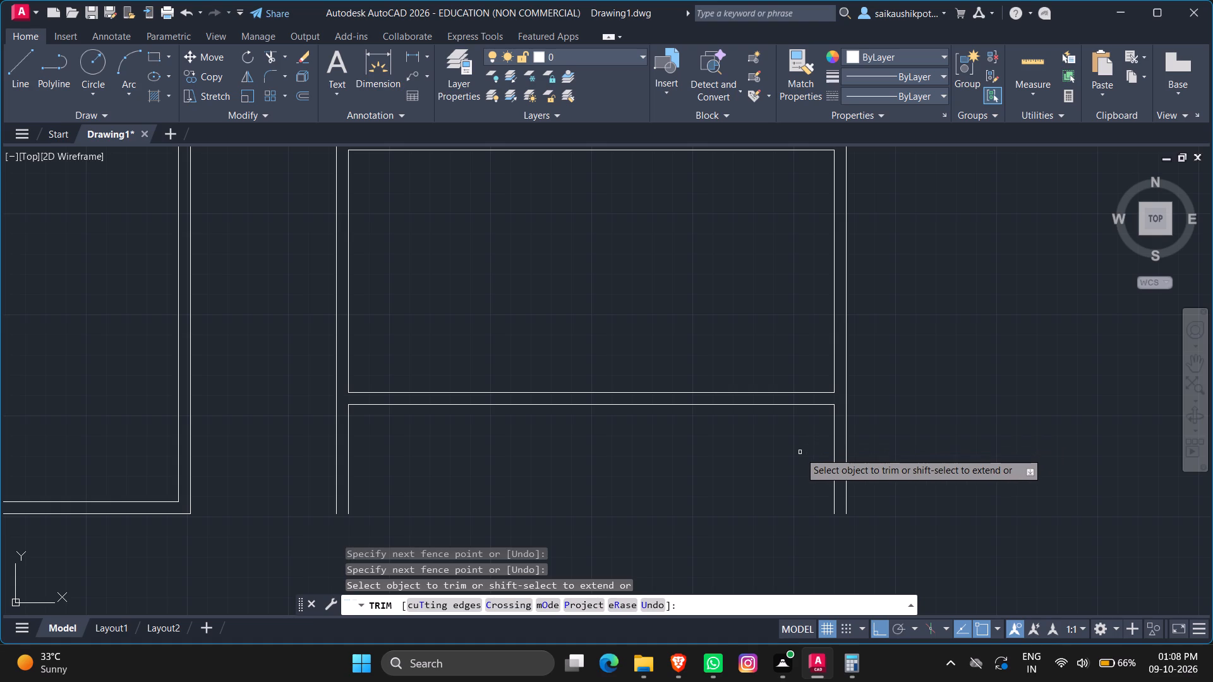
pyautogui.press('Escape')
pyautogui.press('Escape')
# Fillet the lower wall's outer line with the new room's left outer wall line into a square corner.
pyautogui.scroll(-2, 660, 448)
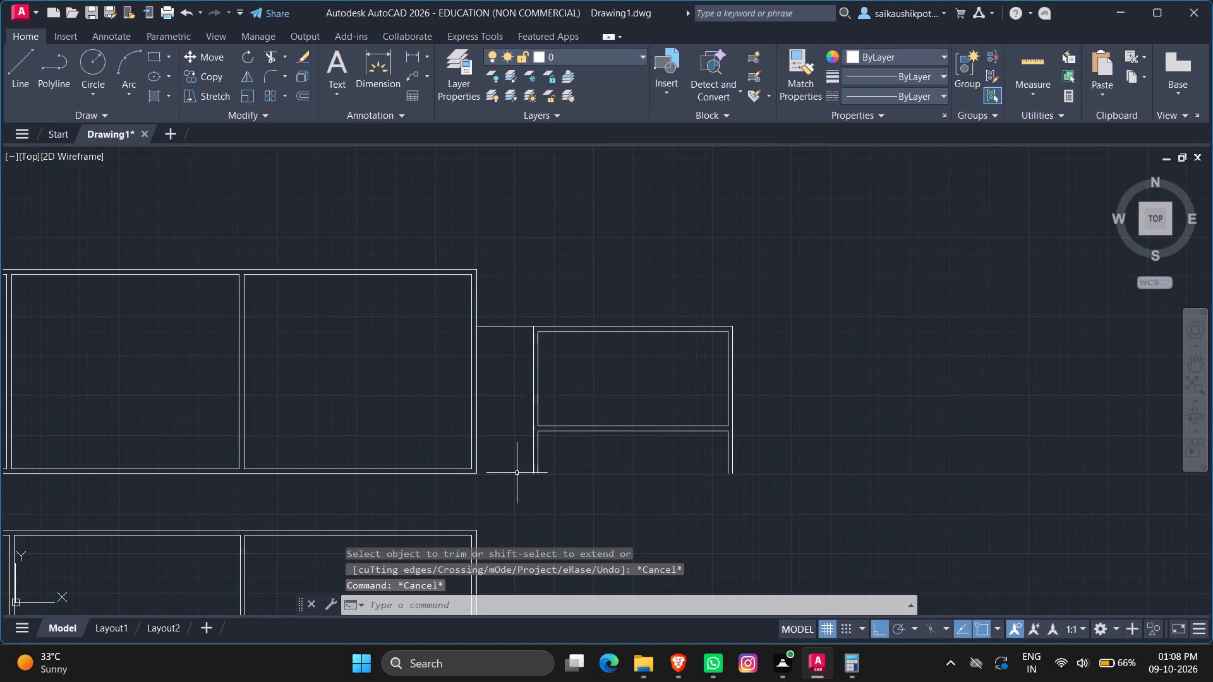
pyautogui.scroll(2, 514, 474)
pyautogui.scroll(1, 541, 399)
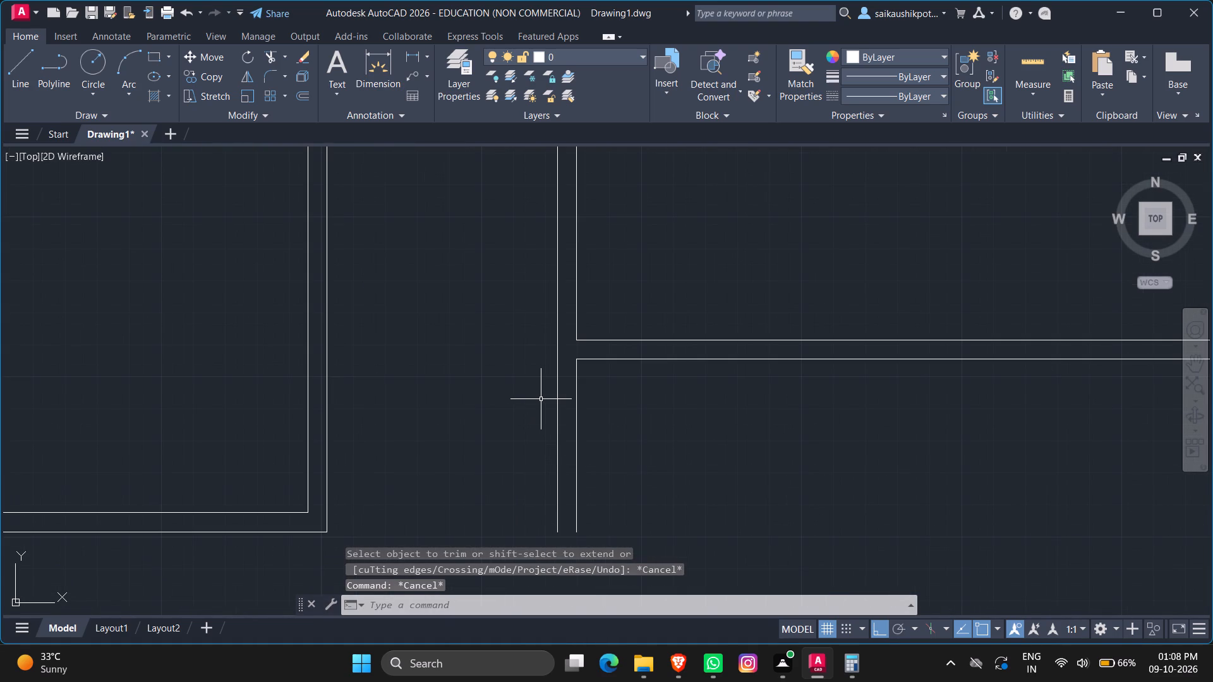
pyautogui.write('FILLET')
pyautogui.press('Return')
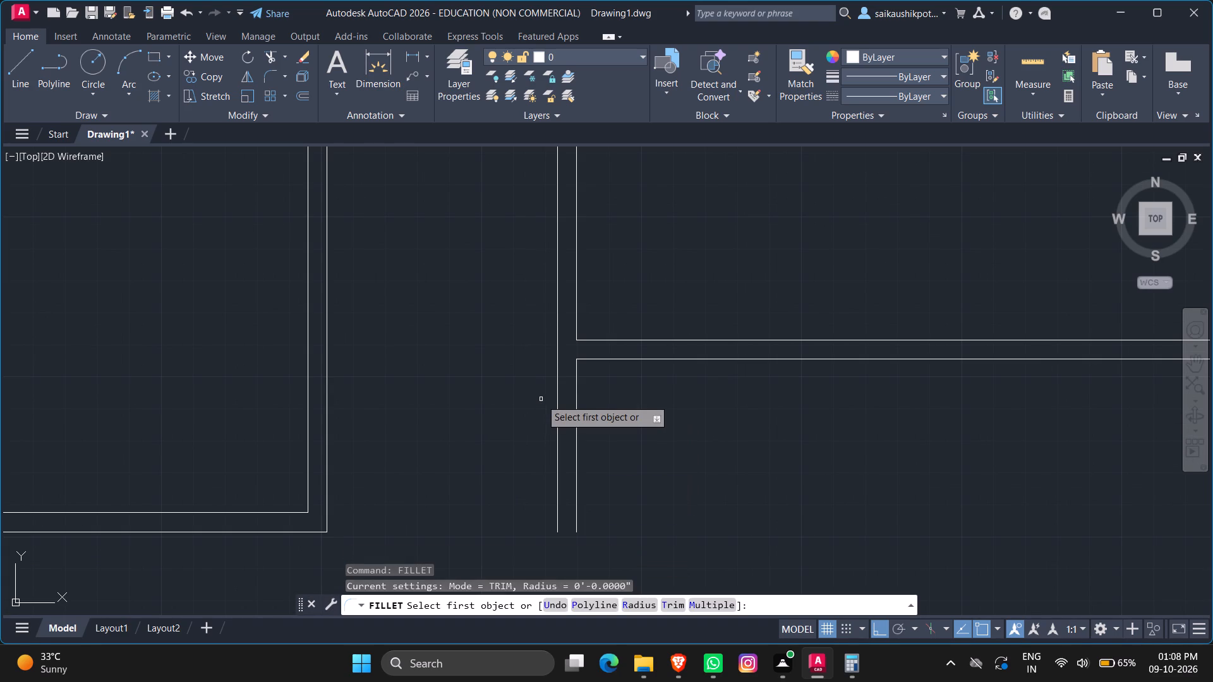
pyautogui.click(587, 359)
pyautogui.click(558, 349)
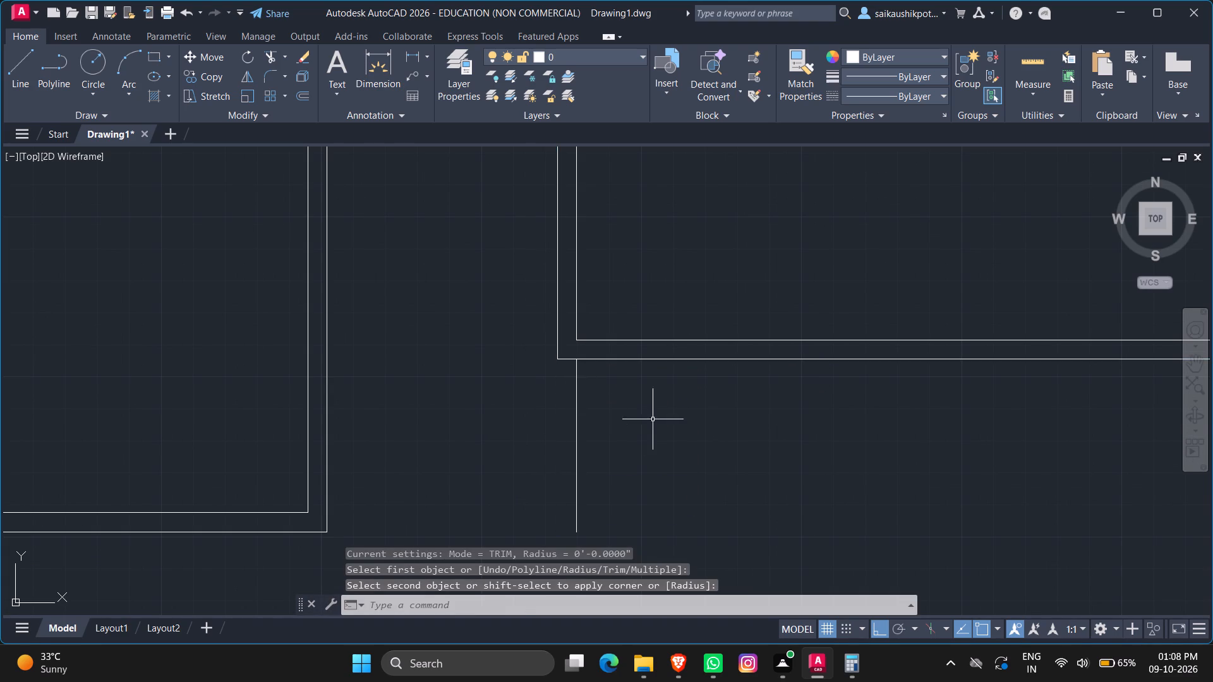
# Delete the leftover vertical line below the new room's lower-left corner.
pyautogui.scroll(-2, 653, 419)
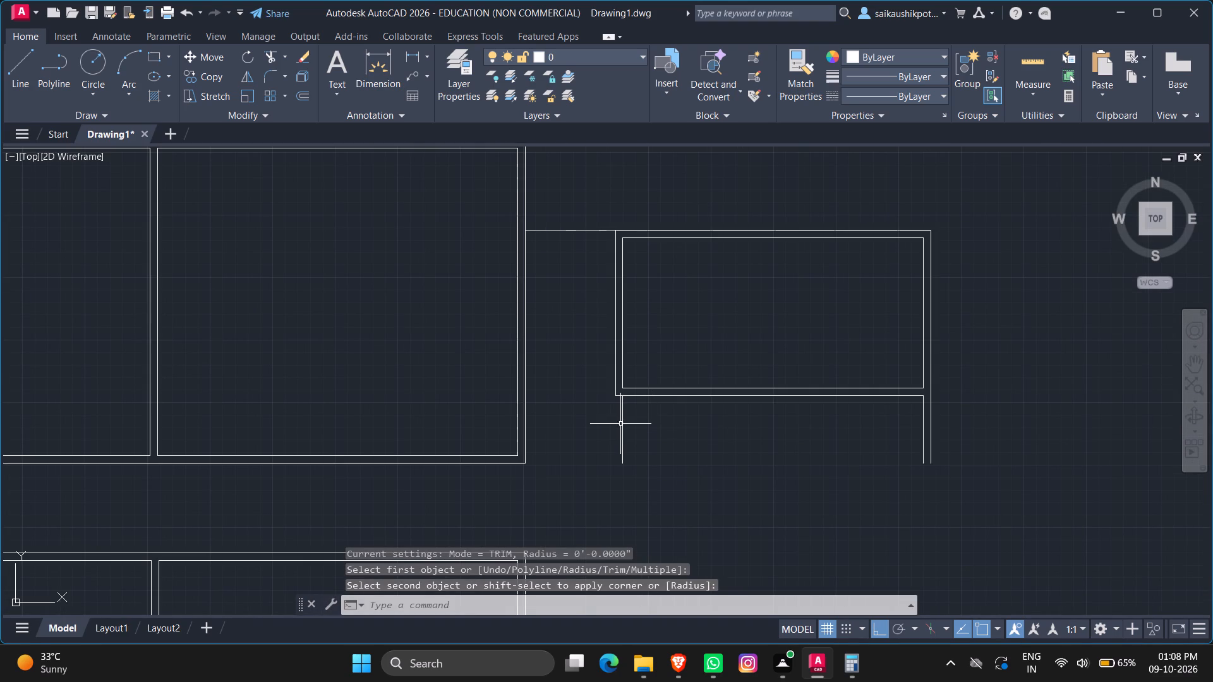
pyautogui.click(622, 424)
pyautogui.press('Delete')
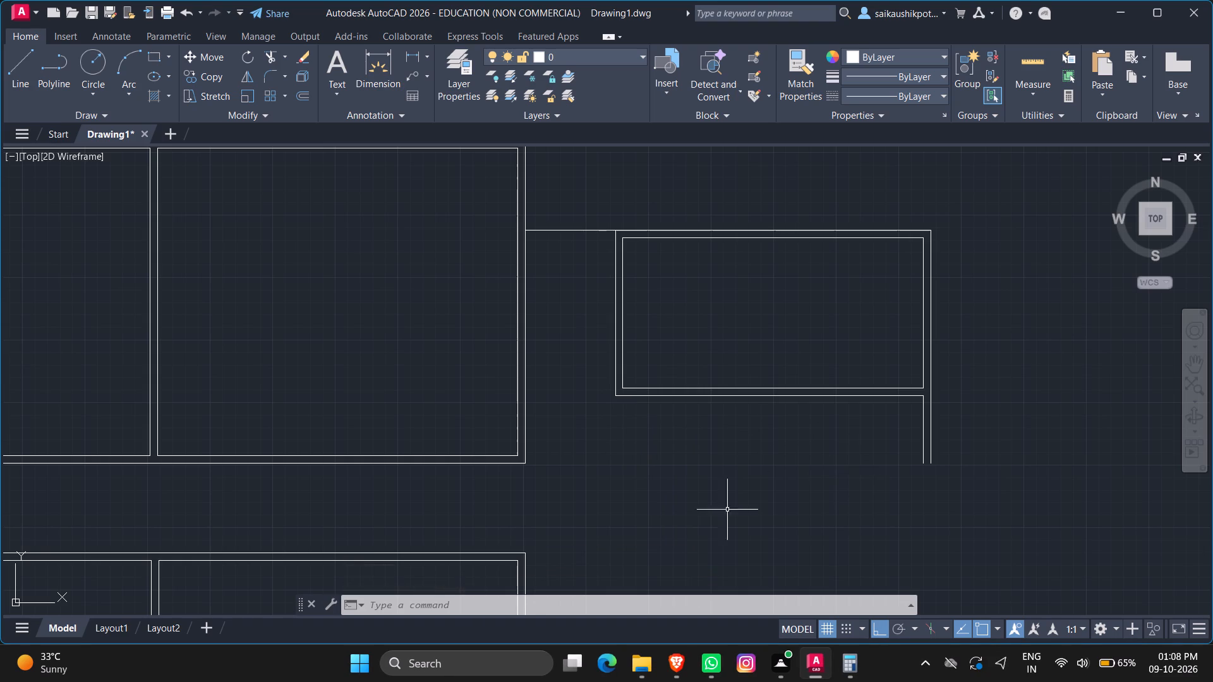
# Draw a short horizontal line outward to the right from the lower room row's outer bottom-right corner.
pyautogui.scroll(-3, 670, 362)
pyautogui.scroll(2, 679, 513)
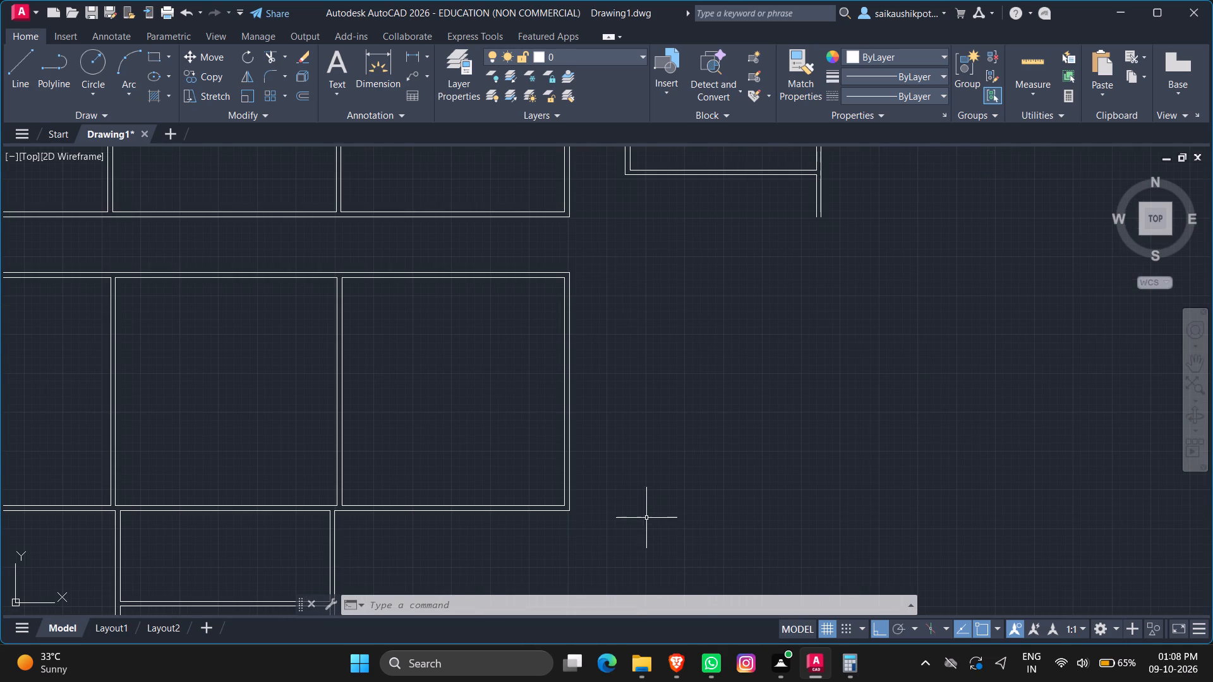
pyautogui.scroll(-1, 613, 500)
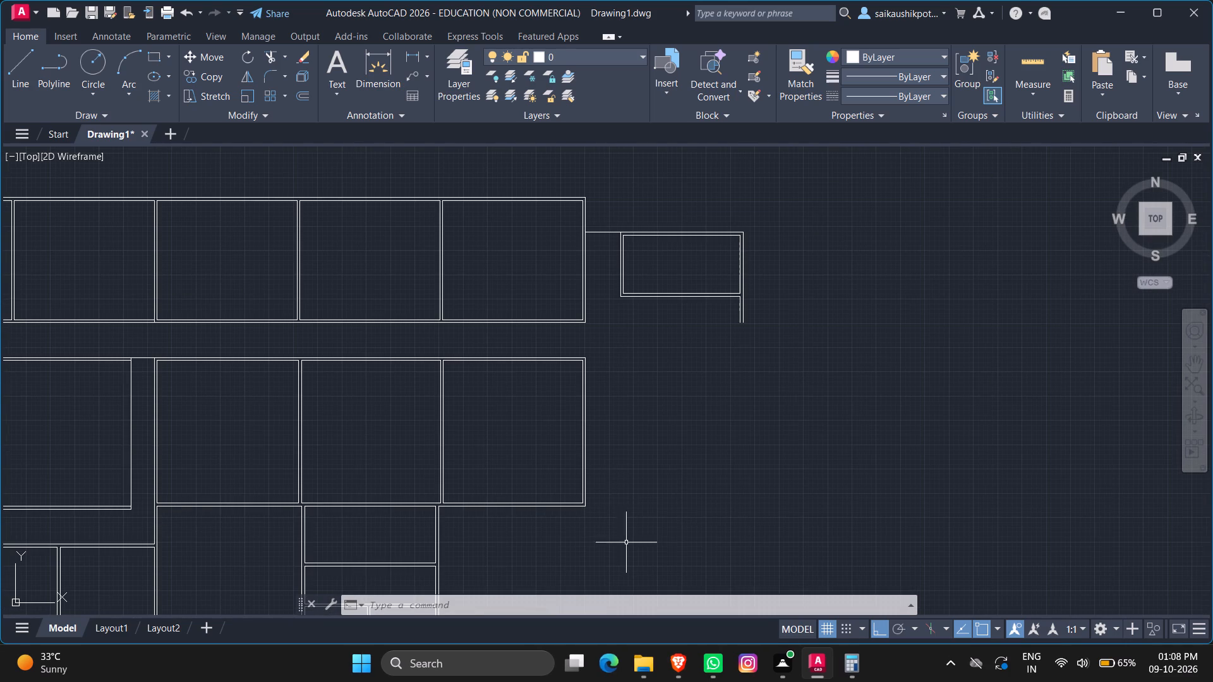
pyautogui.scroll(2, 605, 542)
pyautogui.scroll(2, 540, 429)
pyautogui.scroll(-2, 545, 453)
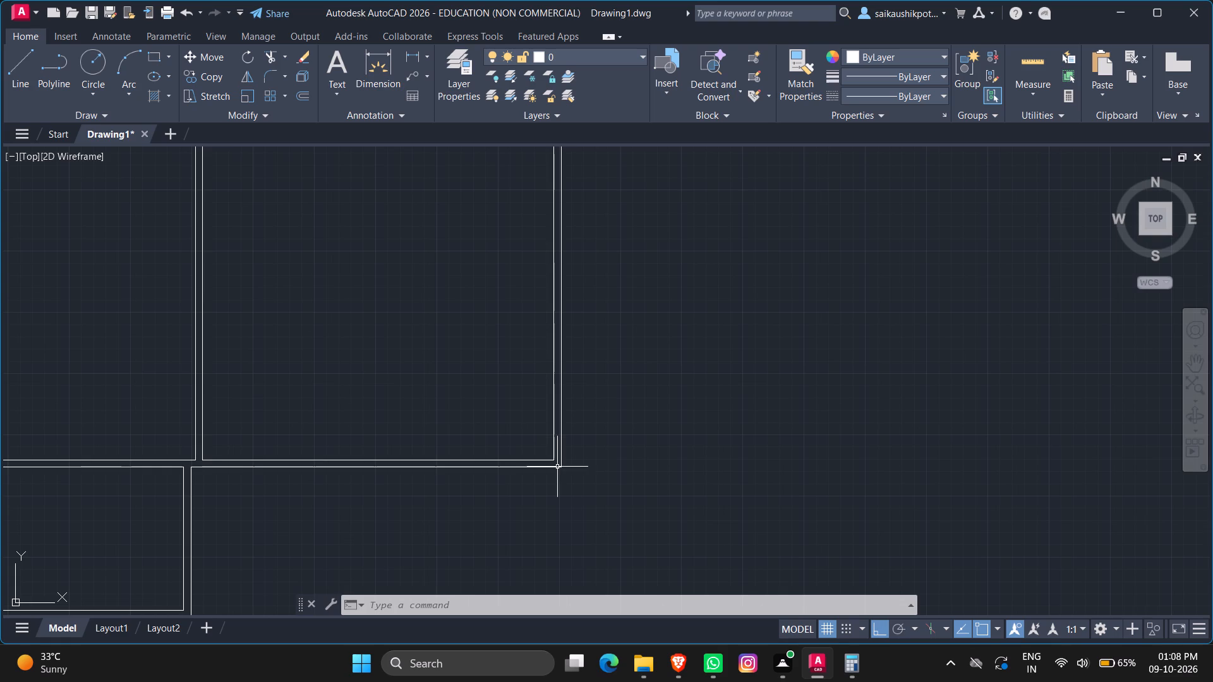
pyautogui.click(546, 467)
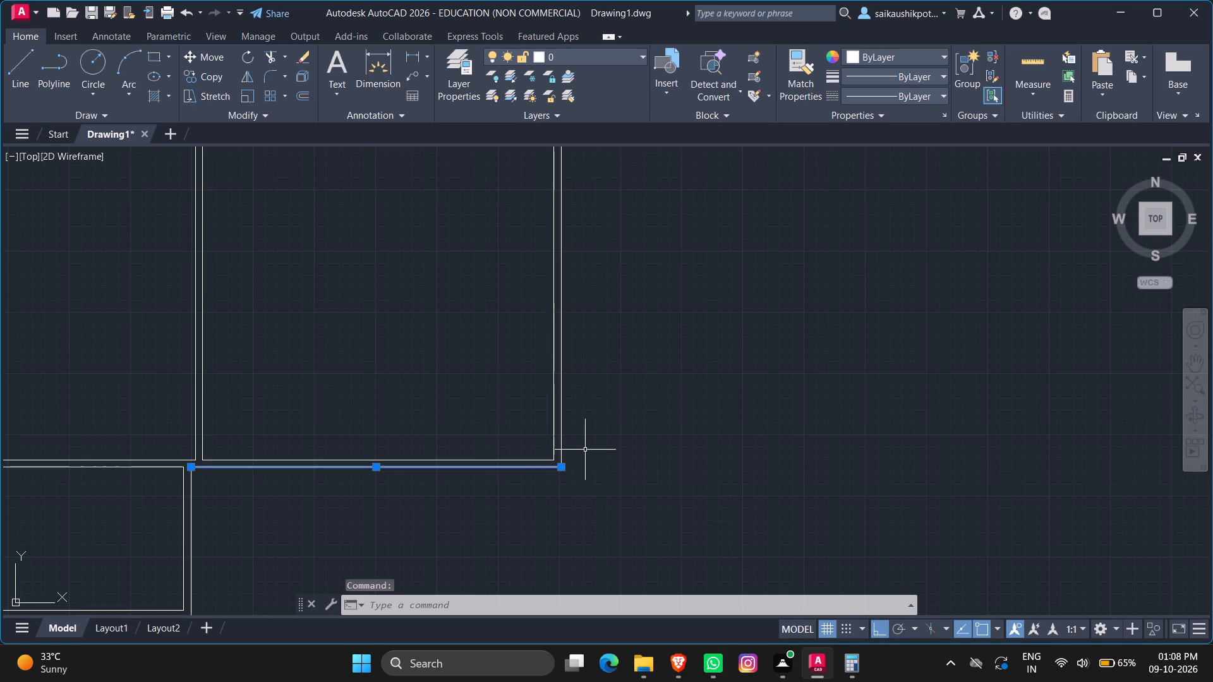
pyautogui.press('Escape')
pyautogui.press('Escape')
pyautogui.press('l')
pyautogui.press('Return')
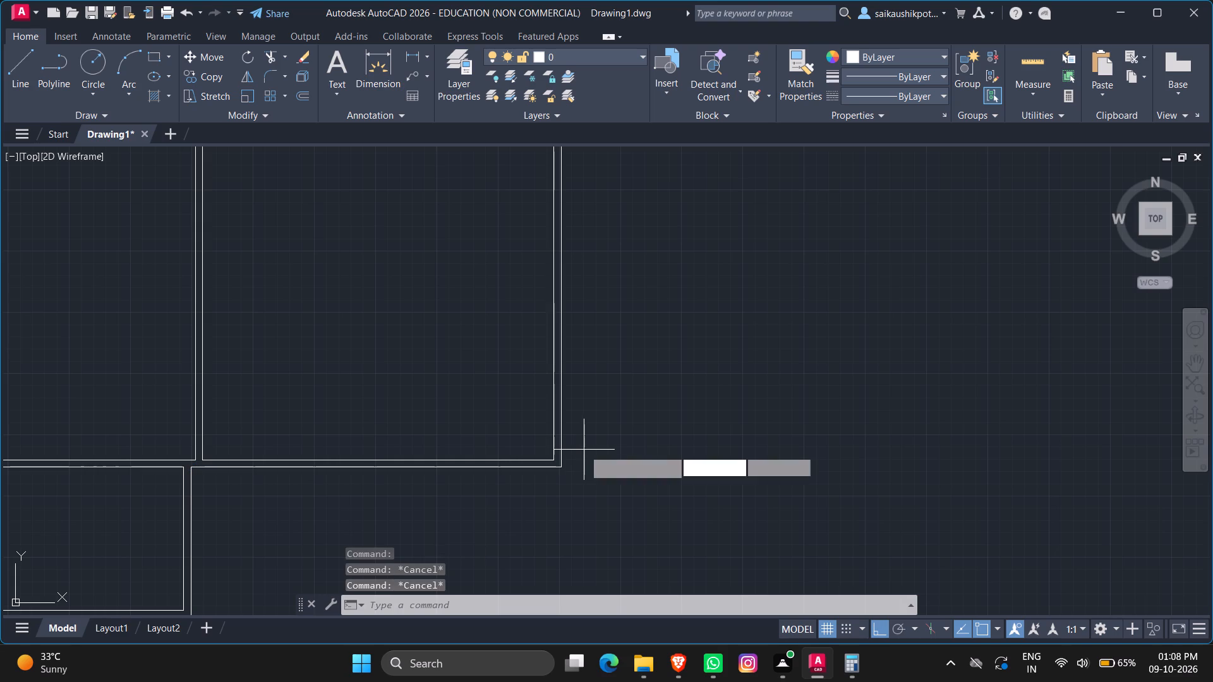
pyautogui.scroll(2, 550, 476)
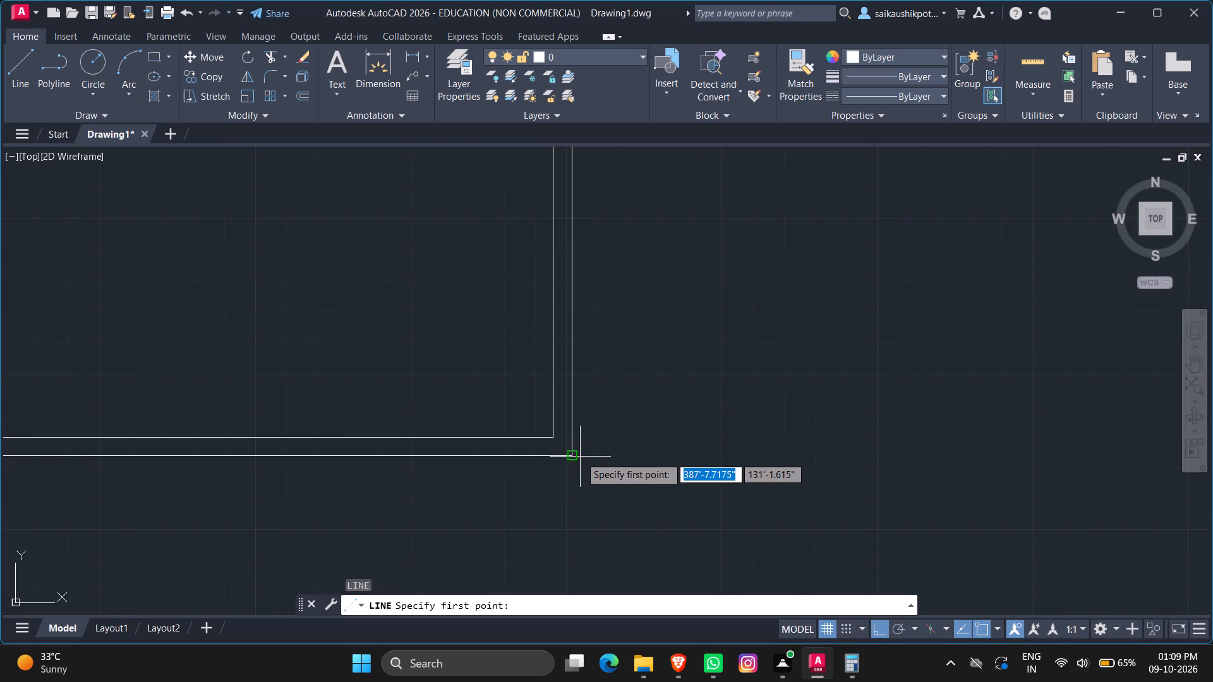
pyautogui.click(576, 454)
pyautogui.click(889, 472)
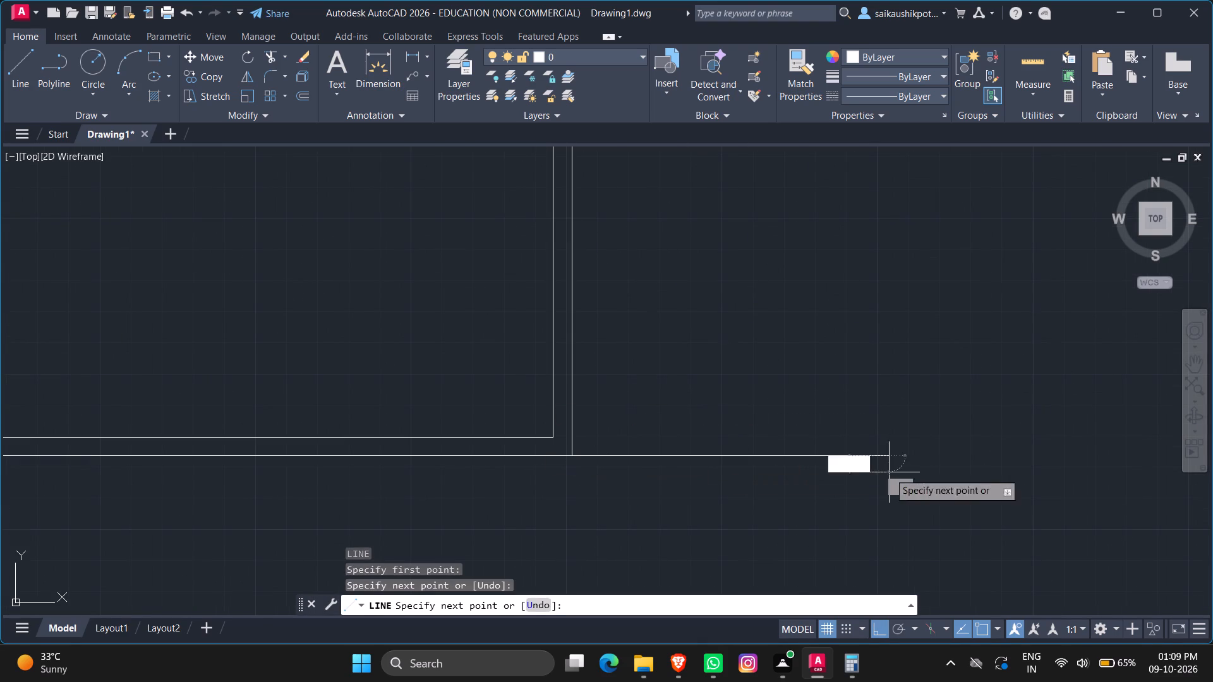
pyautogui.press('Escape')
pyautogui.press('Escape')
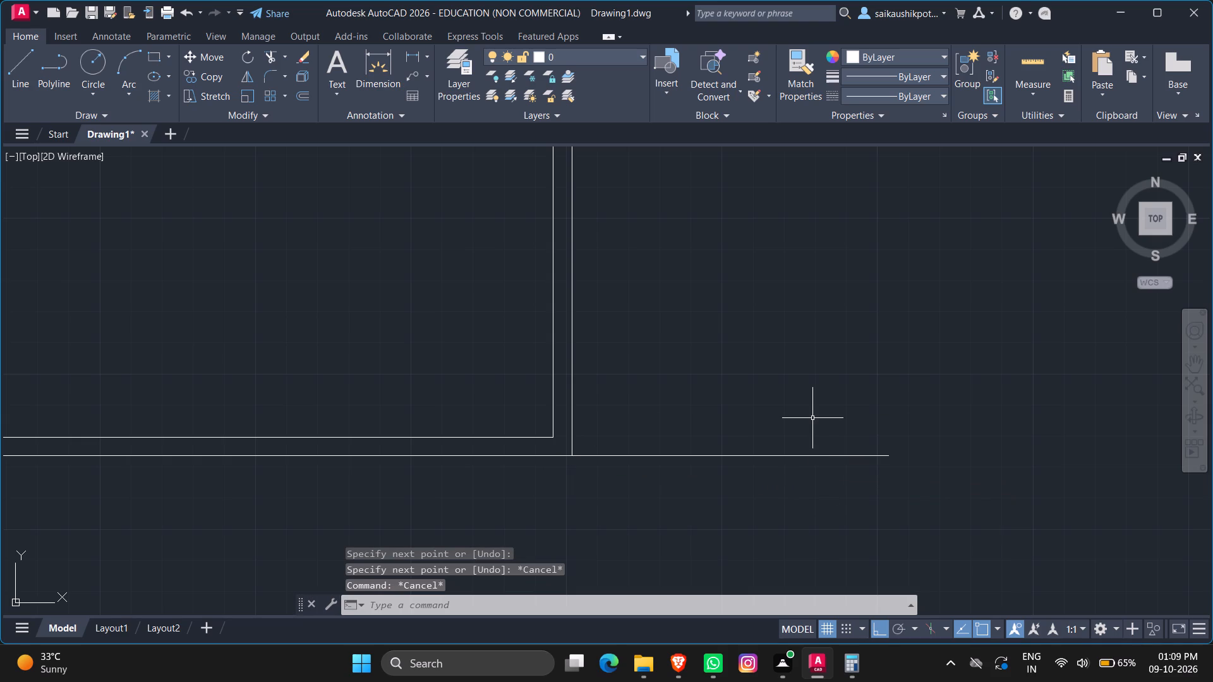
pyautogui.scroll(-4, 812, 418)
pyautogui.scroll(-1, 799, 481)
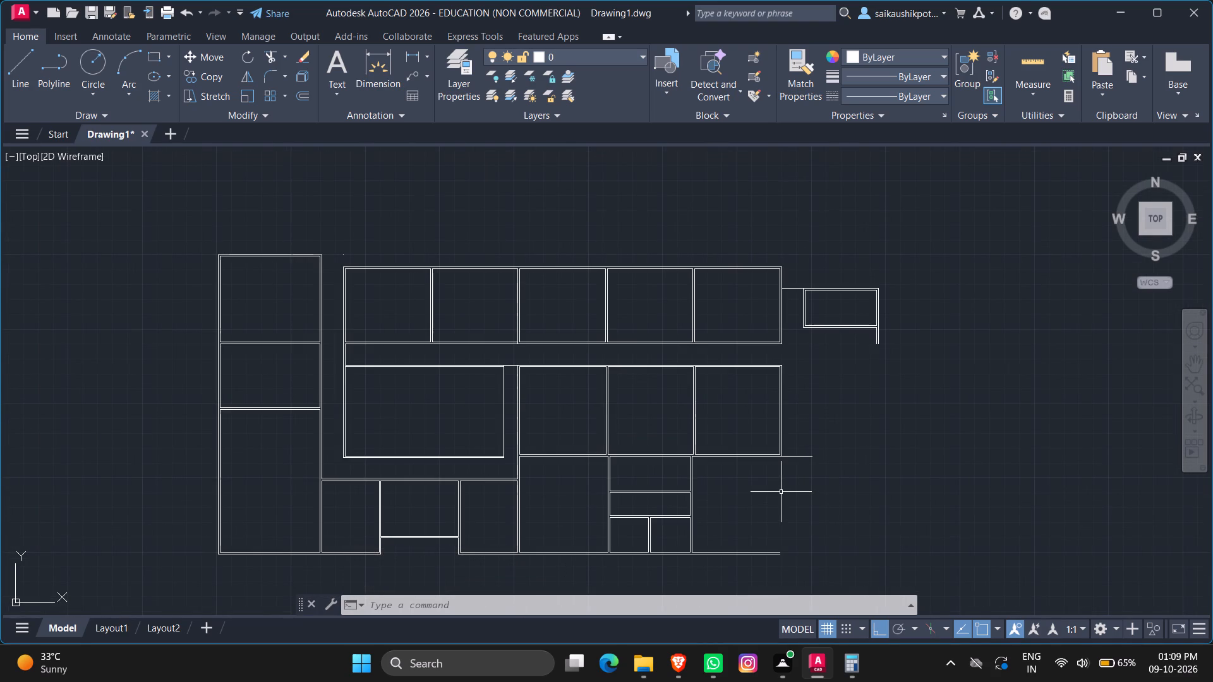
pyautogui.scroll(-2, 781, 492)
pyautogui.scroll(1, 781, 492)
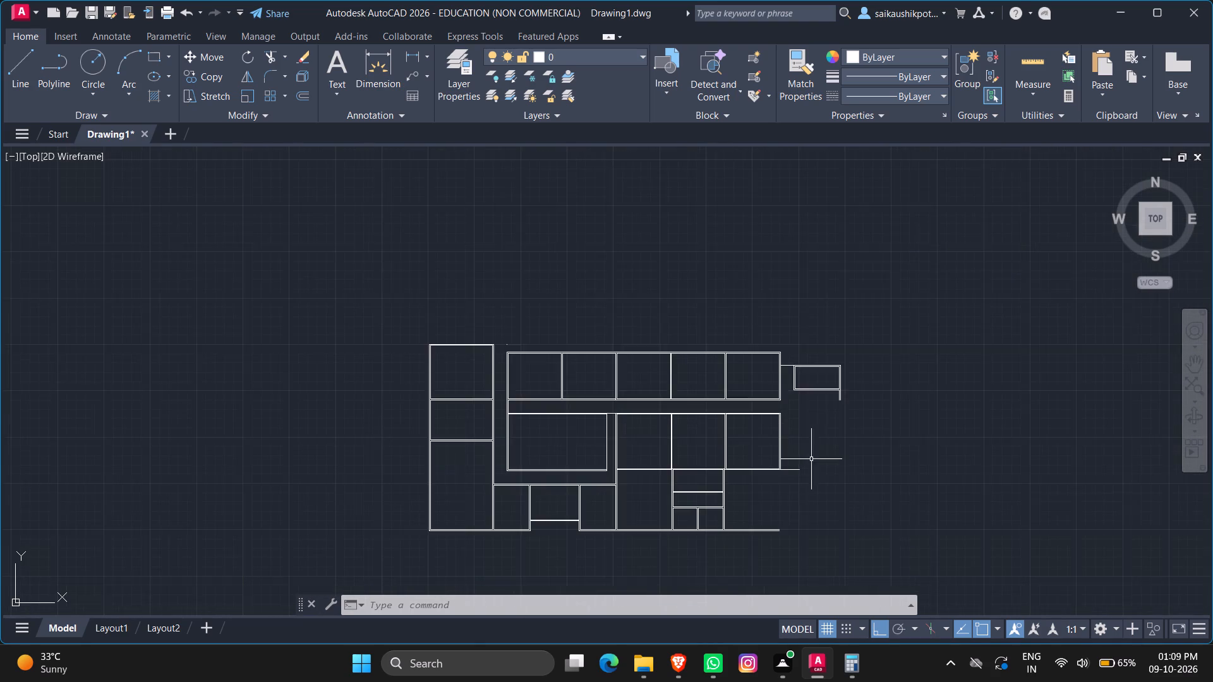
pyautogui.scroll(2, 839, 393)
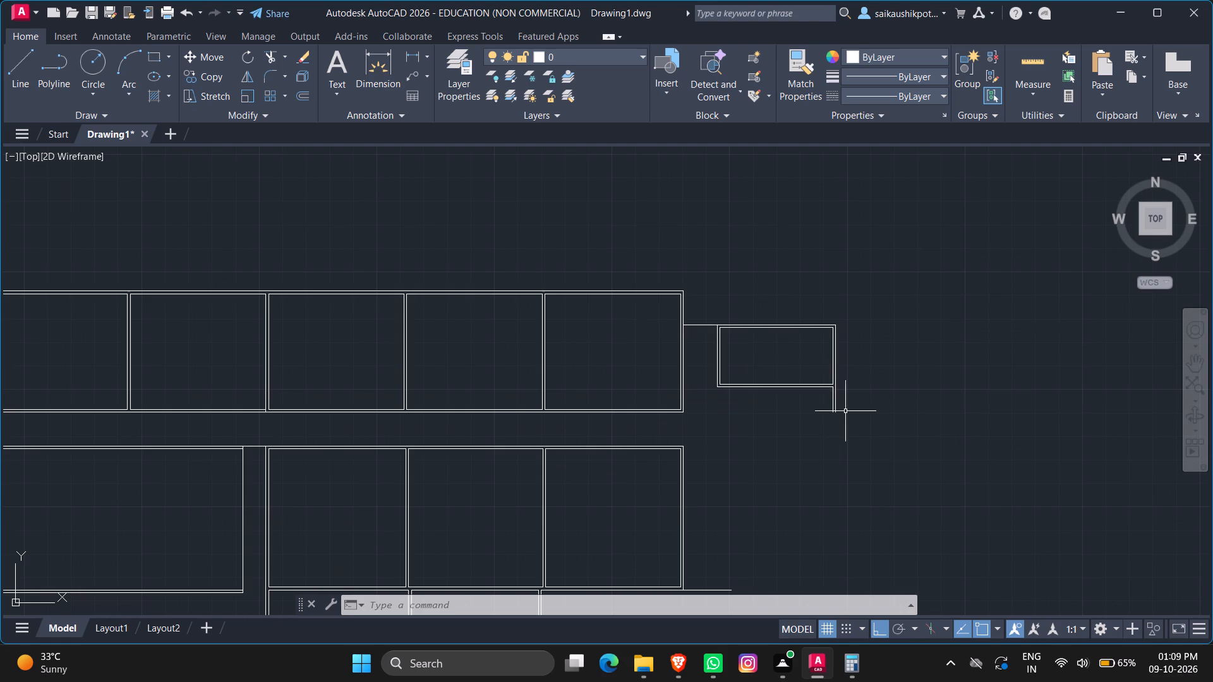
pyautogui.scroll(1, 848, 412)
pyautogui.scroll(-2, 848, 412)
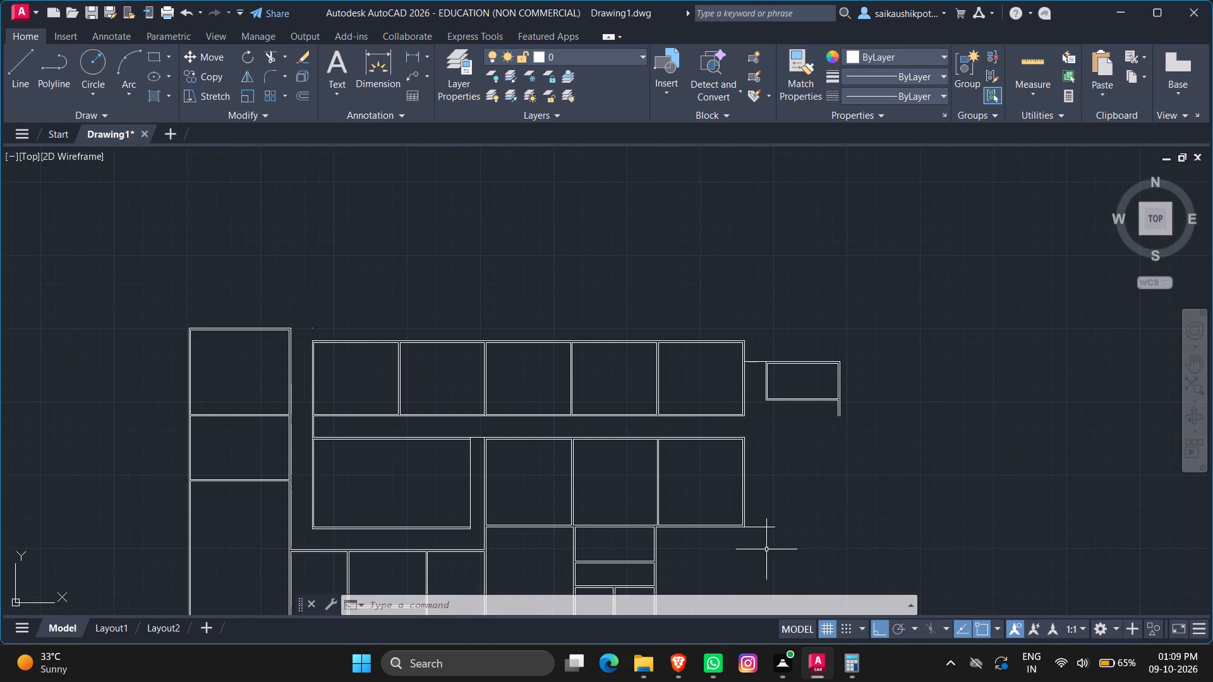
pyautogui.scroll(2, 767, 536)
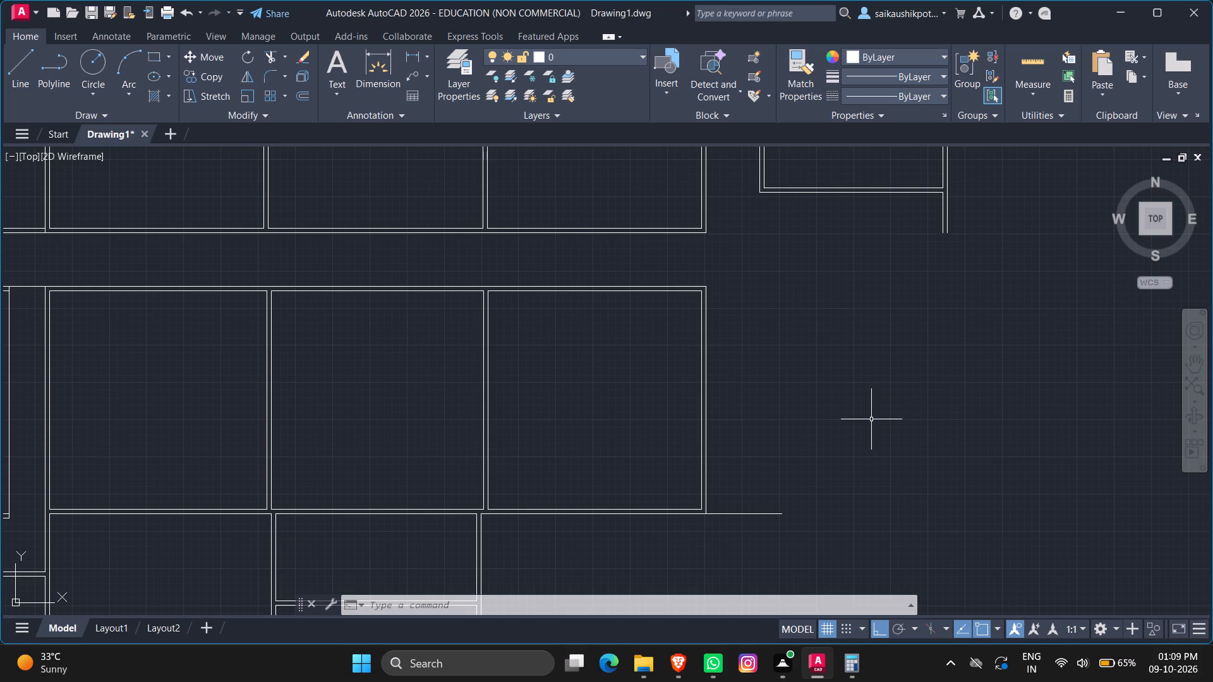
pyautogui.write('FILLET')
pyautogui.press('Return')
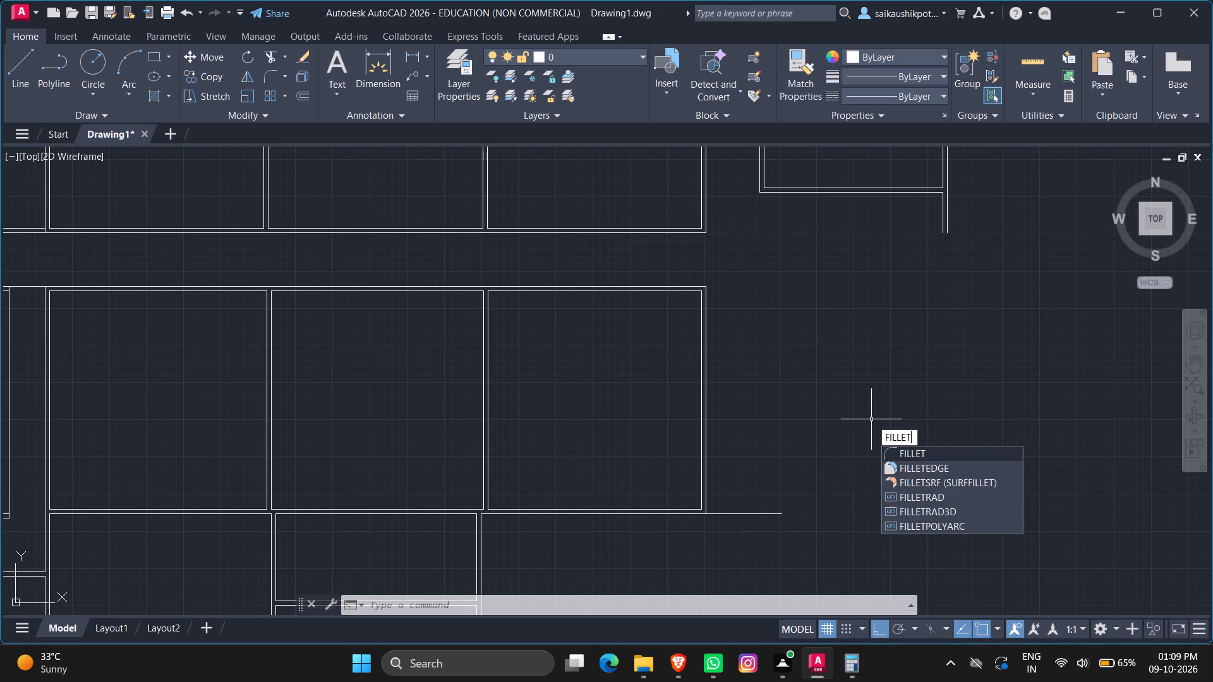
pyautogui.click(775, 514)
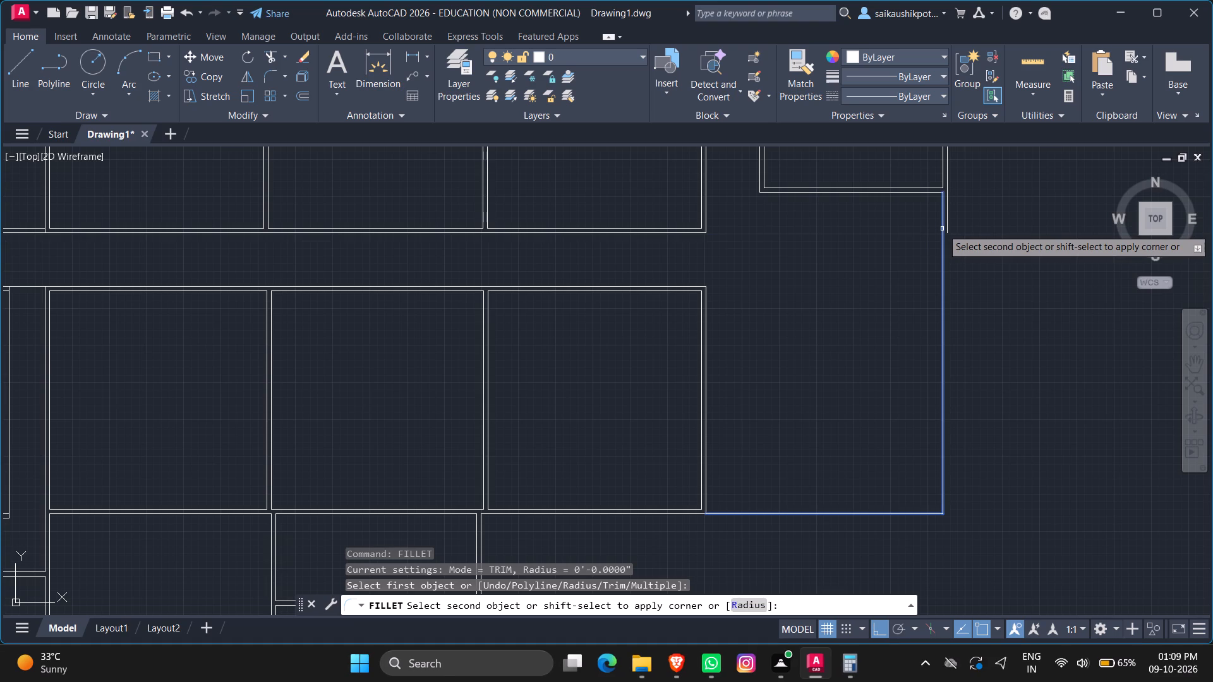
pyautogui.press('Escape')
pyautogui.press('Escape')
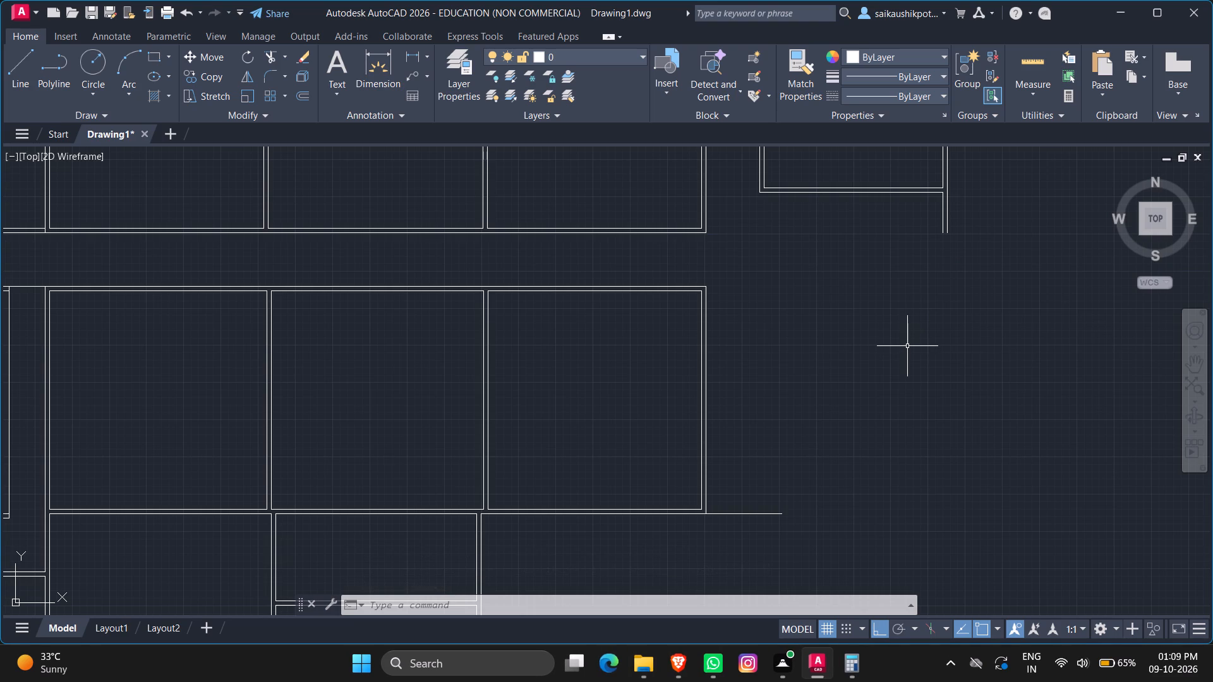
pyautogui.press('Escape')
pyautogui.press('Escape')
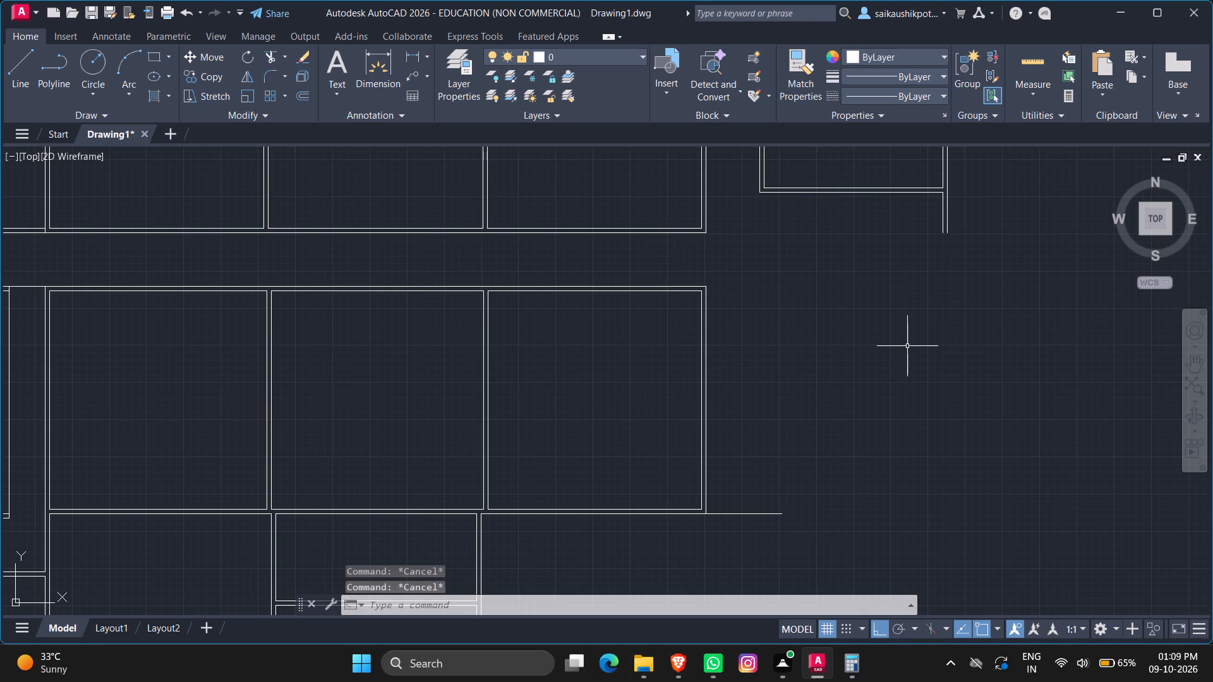
# Offset the short horizontal line at the lower room row's outer bottom-right corner 6" upward.
pyautogui.press('o')
pyautogui.press('Return')
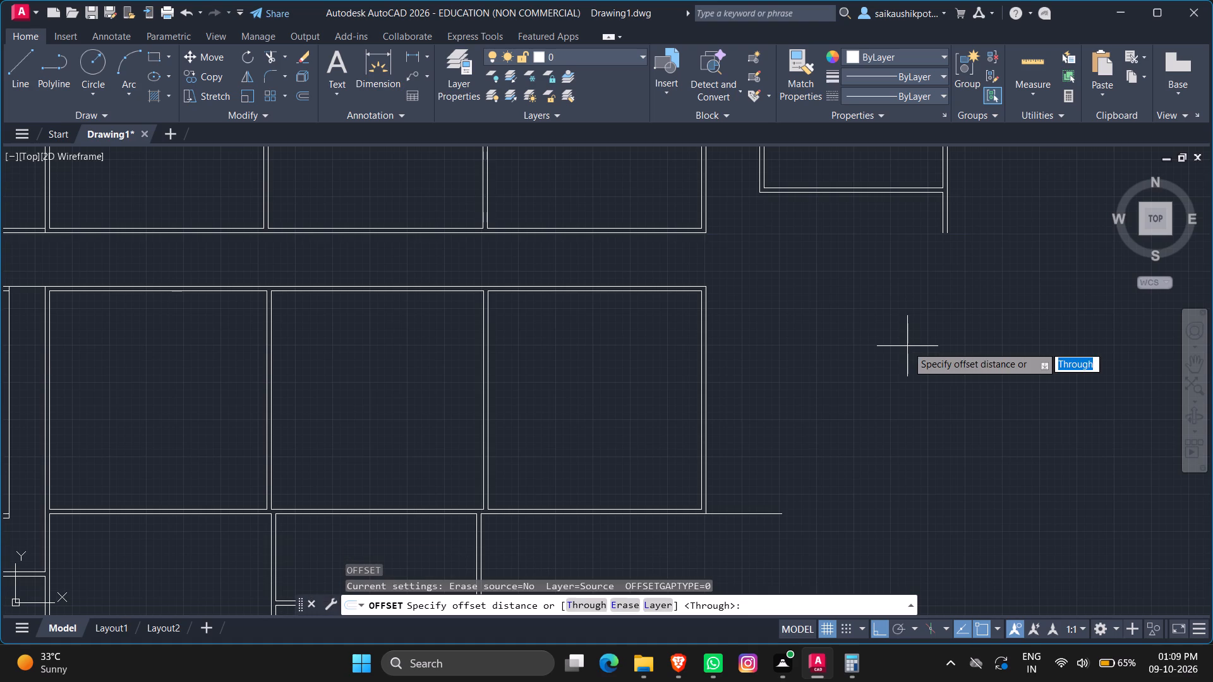
pyautogui.press('6')
pyautogui.hotkey('shift', '"')
pyautogui.press('Return')
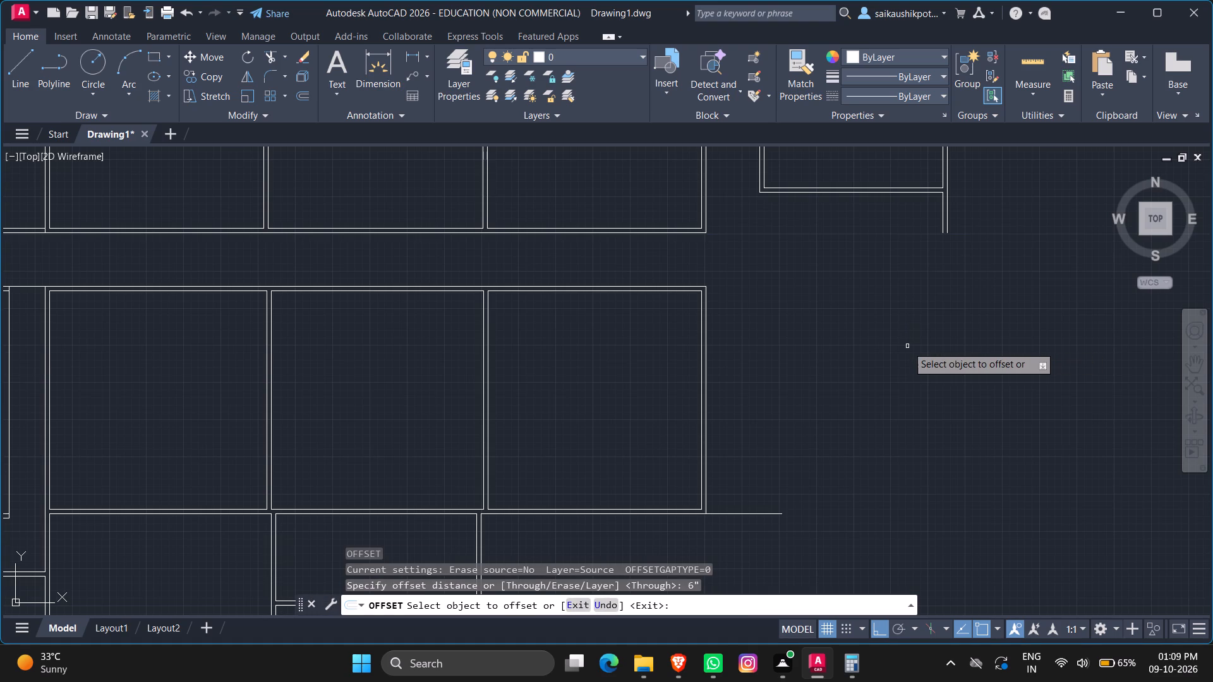
pyautogui.scroll(-3, 882, 371)
pyautogui.scroll(3, 846, 436)
pyautogui.click(817, 347)
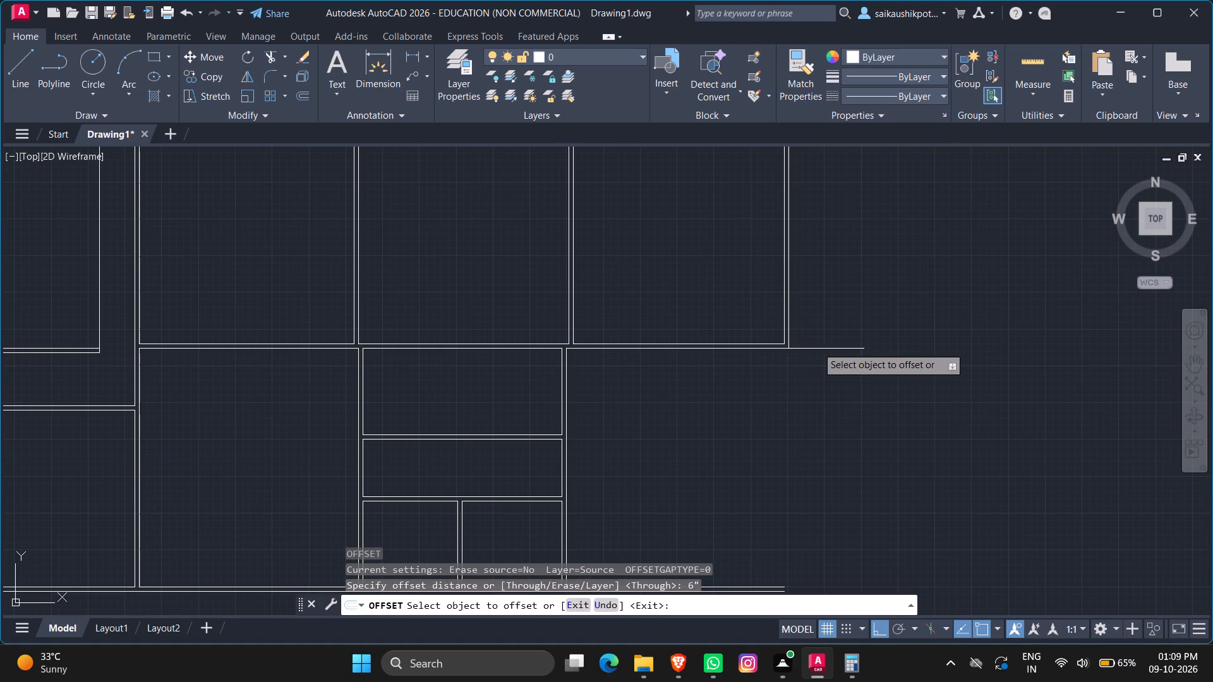
pyautogui.click(827, 314)
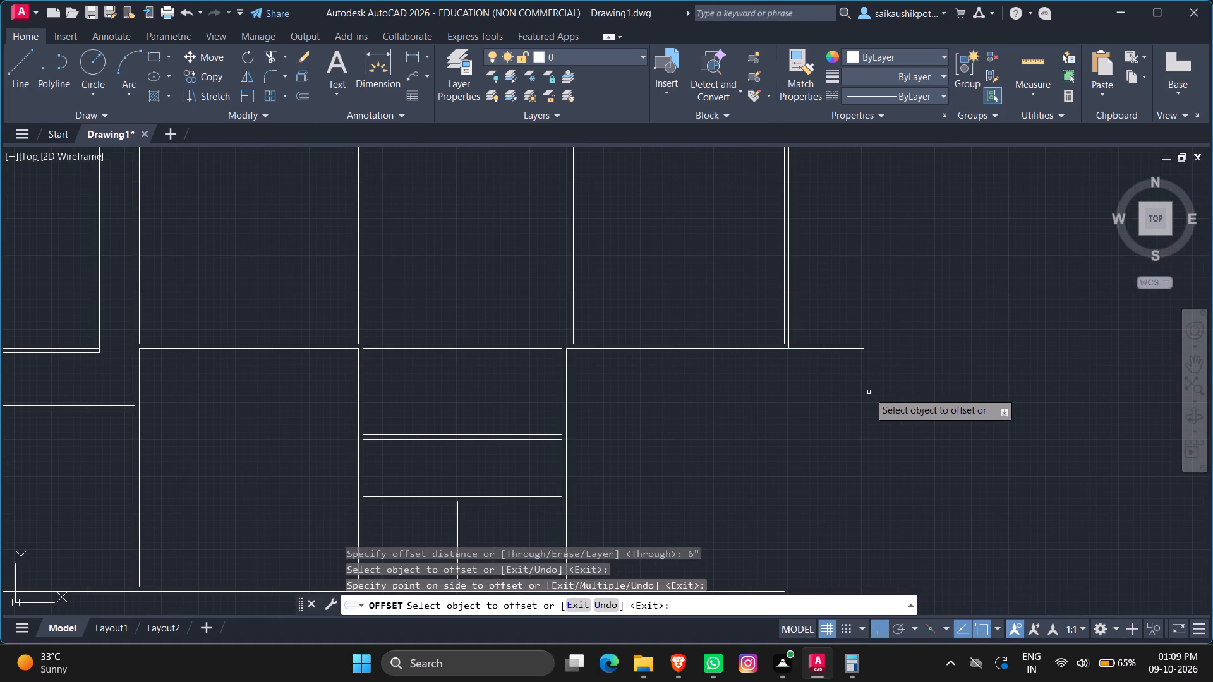
pyautogui.press('Escape')
pyautogui.press('Escape')
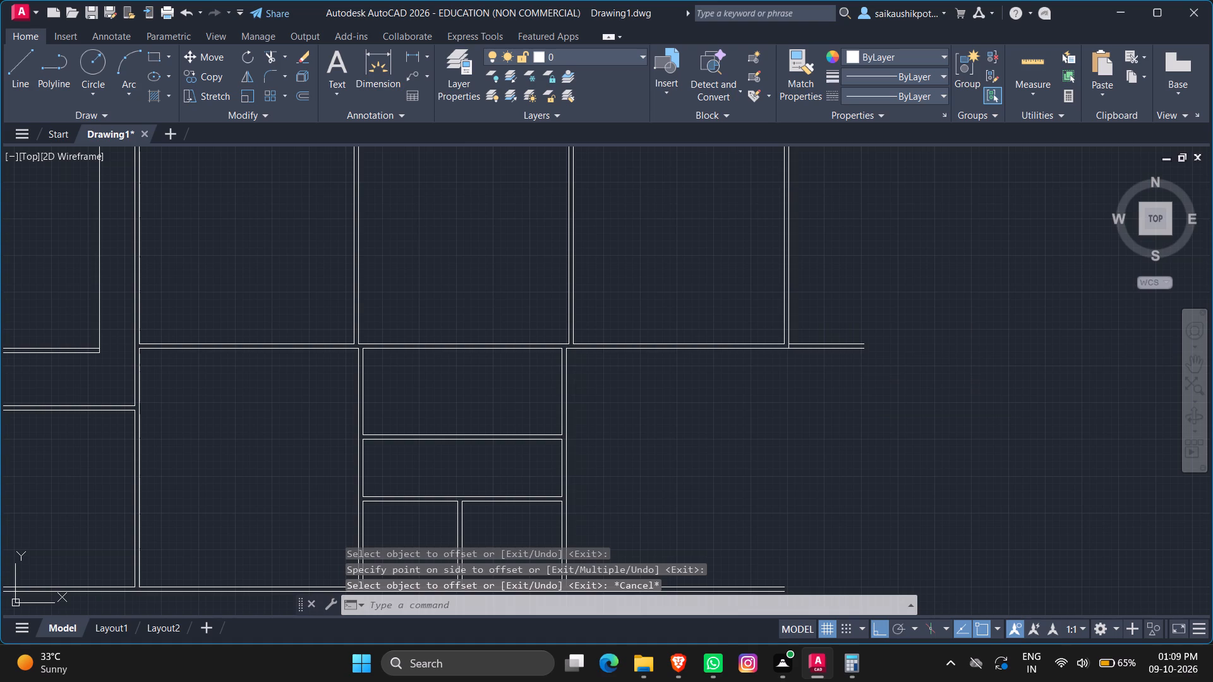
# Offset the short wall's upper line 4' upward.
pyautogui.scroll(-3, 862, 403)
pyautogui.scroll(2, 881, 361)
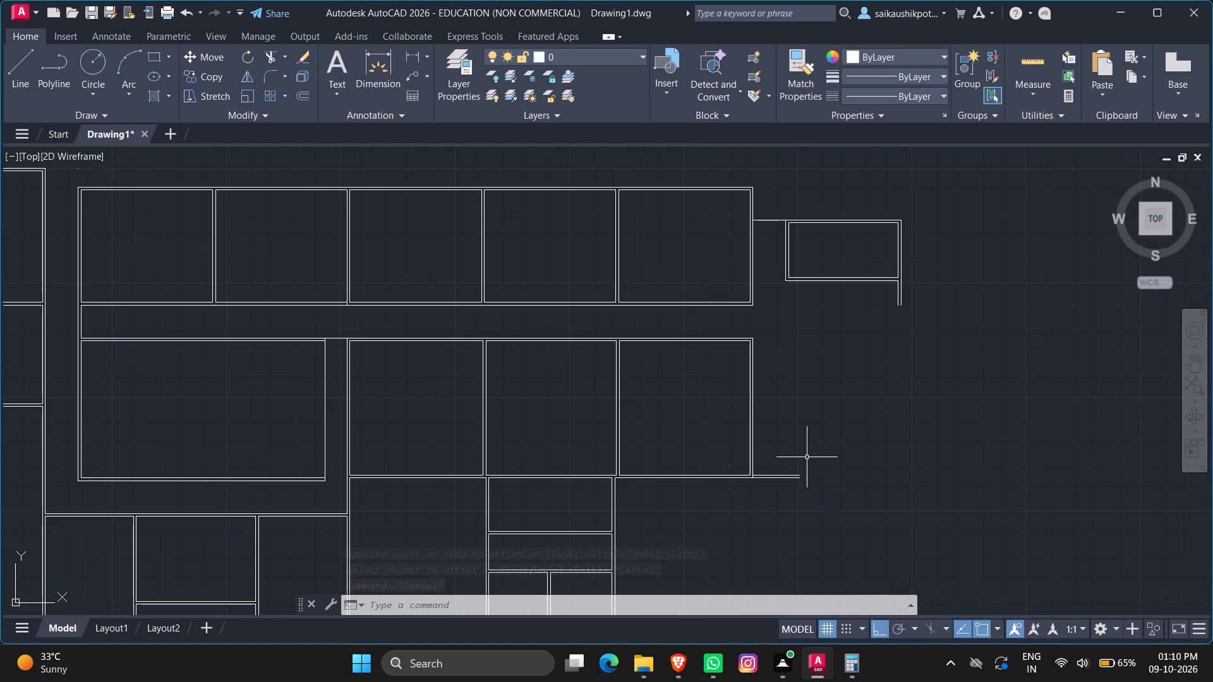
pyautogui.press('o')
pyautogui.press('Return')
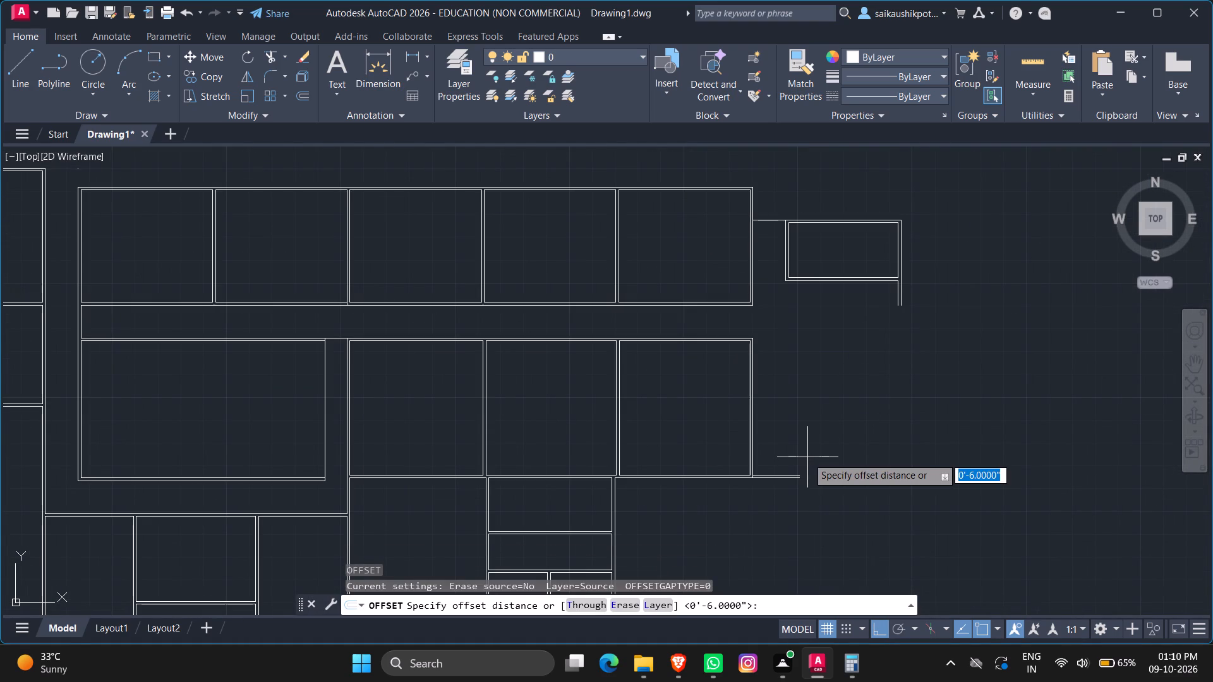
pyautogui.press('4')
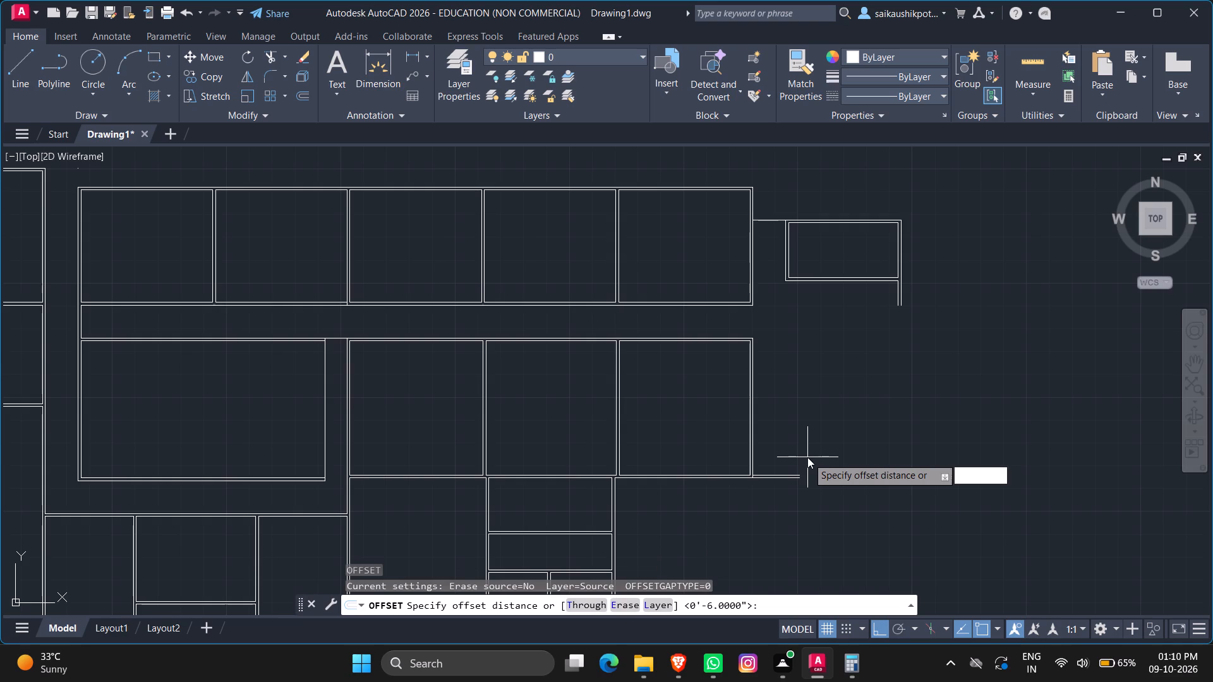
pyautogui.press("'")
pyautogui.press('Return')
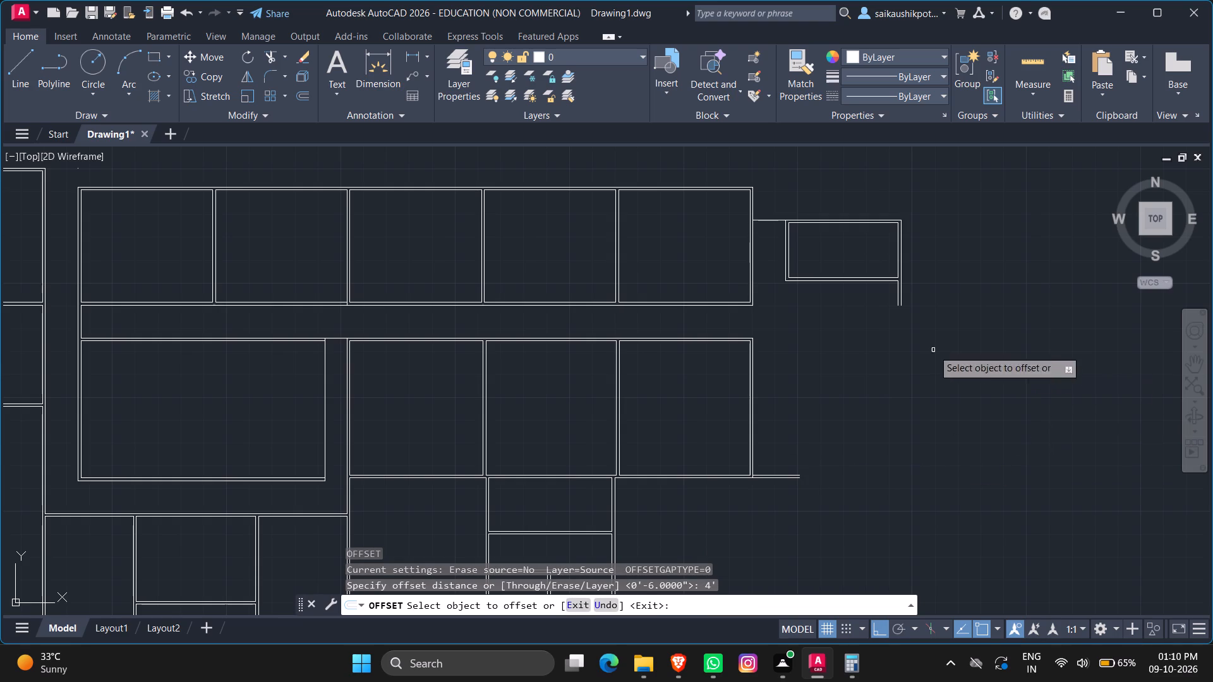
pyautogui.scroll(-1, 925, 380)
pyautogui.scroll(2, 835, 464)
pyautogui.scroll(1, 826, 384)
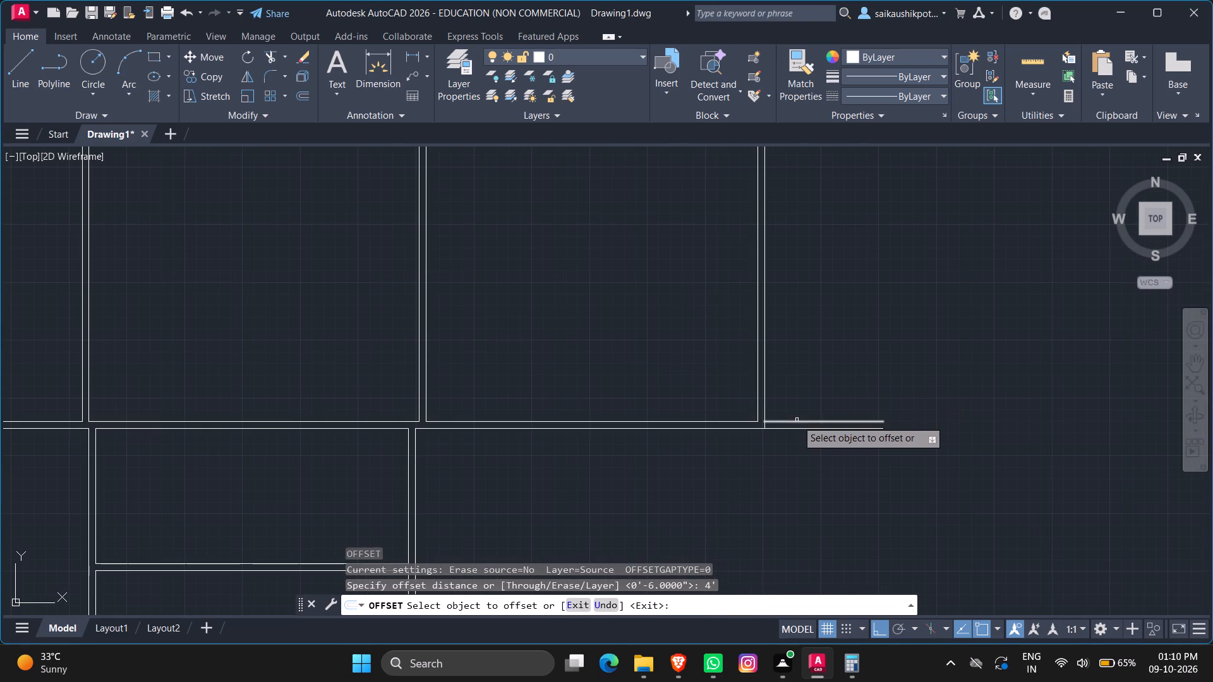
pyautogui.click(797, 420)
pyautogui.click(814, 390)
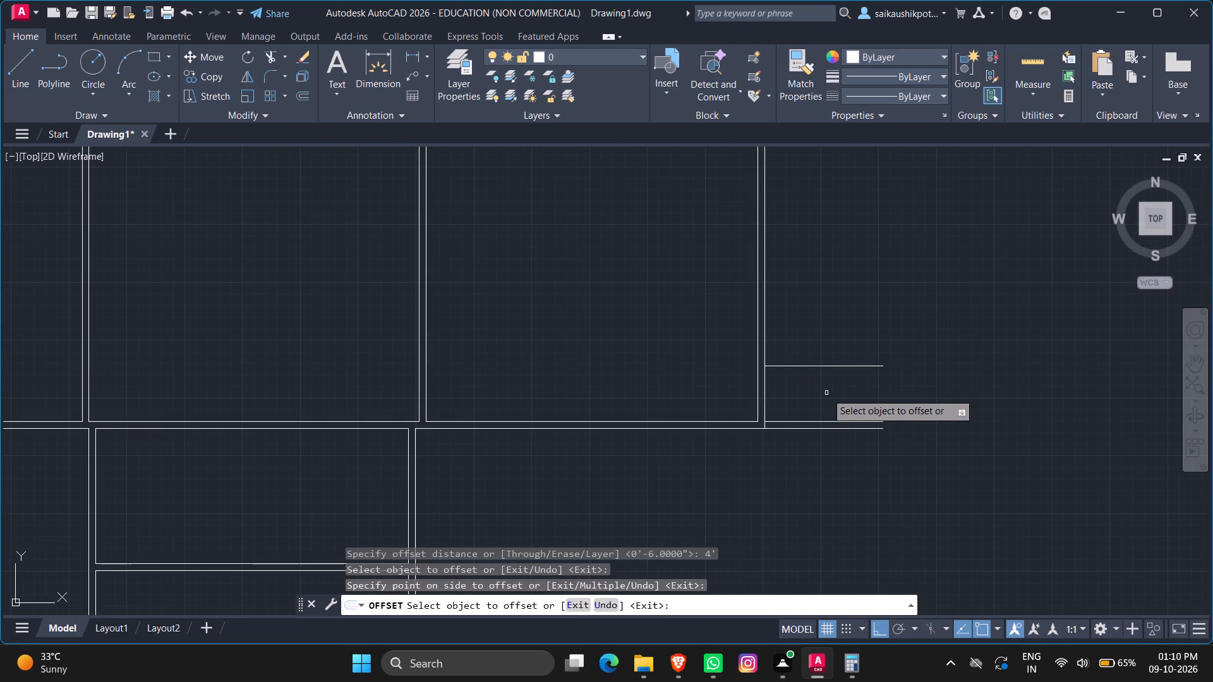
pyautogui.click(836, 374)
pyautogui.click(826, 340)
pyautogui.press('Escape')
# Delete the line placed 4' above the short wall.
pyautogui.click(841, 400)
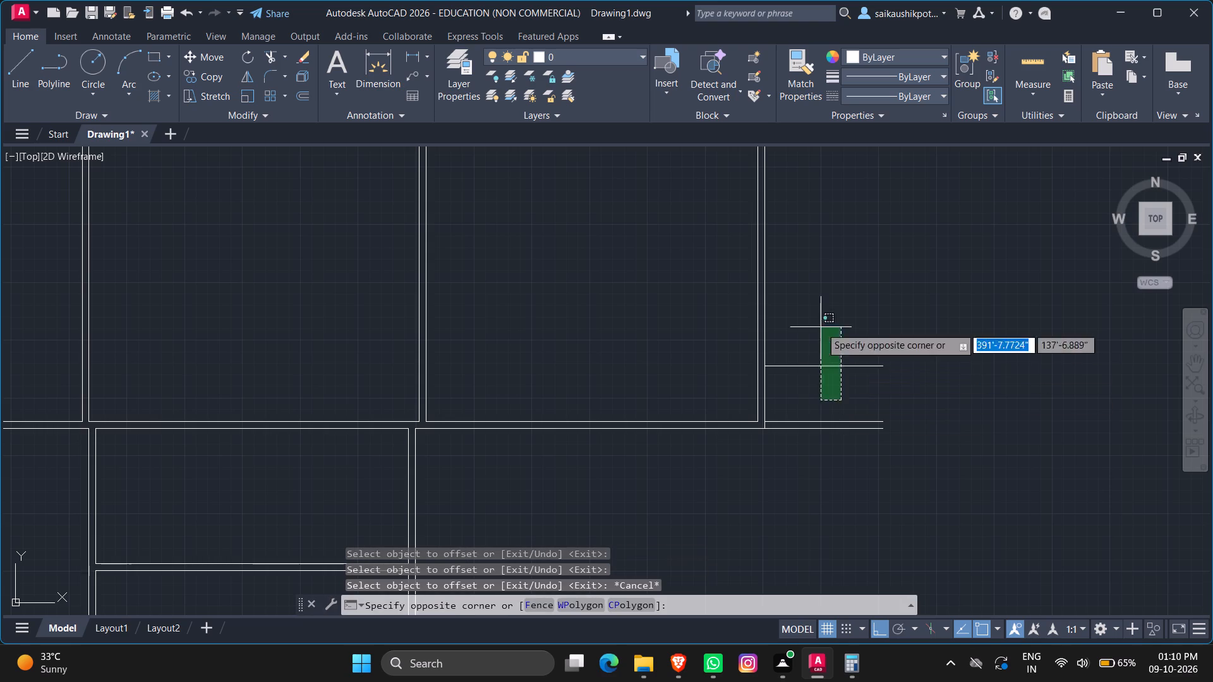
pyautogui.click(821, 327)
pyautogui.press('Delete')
# Offset the short wall's upper line 3' upward.
pyautogui.press('o')
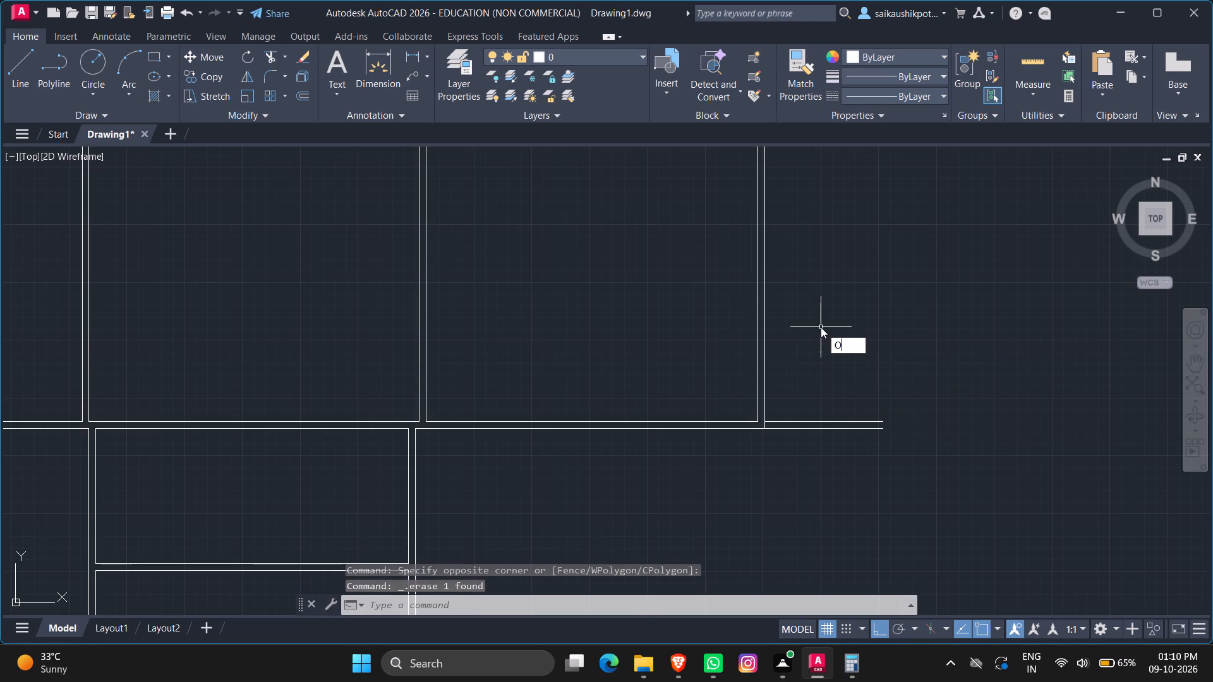
pyautogui.press('Return')
pyautogui.write("3'")
pyautogui.press('Return')
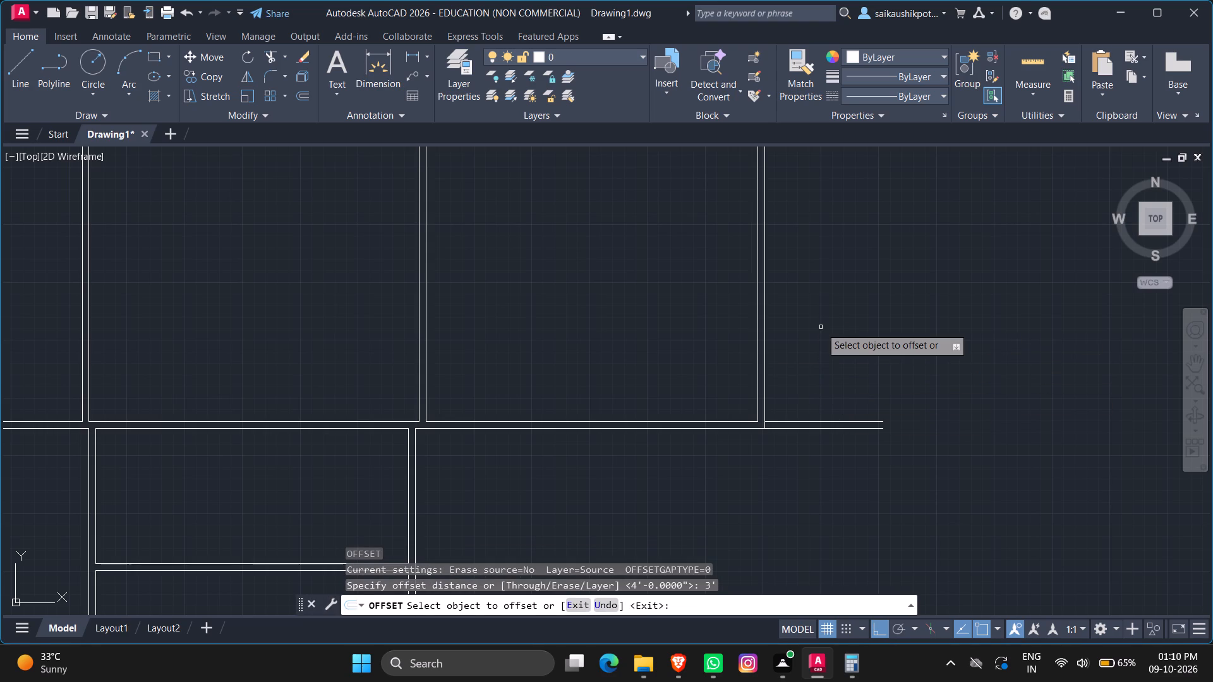
pyautogui.click(782, 422)
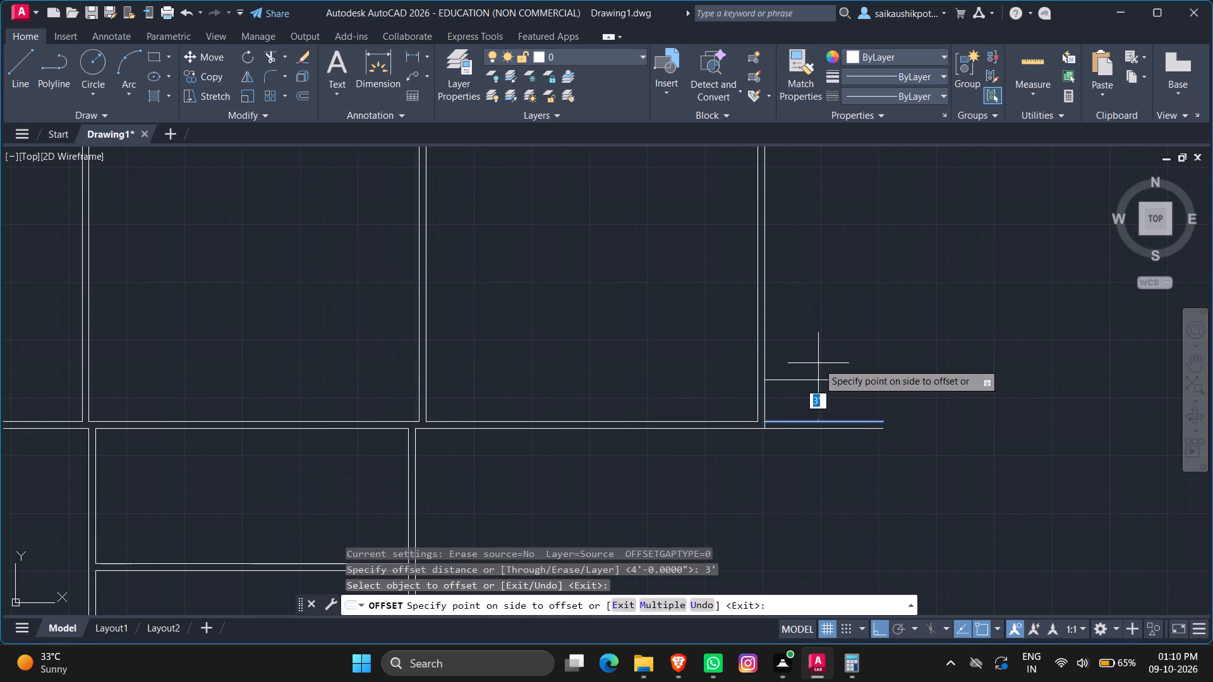
pyautogui.click(818, 363)
pyautogui.press('Escape')
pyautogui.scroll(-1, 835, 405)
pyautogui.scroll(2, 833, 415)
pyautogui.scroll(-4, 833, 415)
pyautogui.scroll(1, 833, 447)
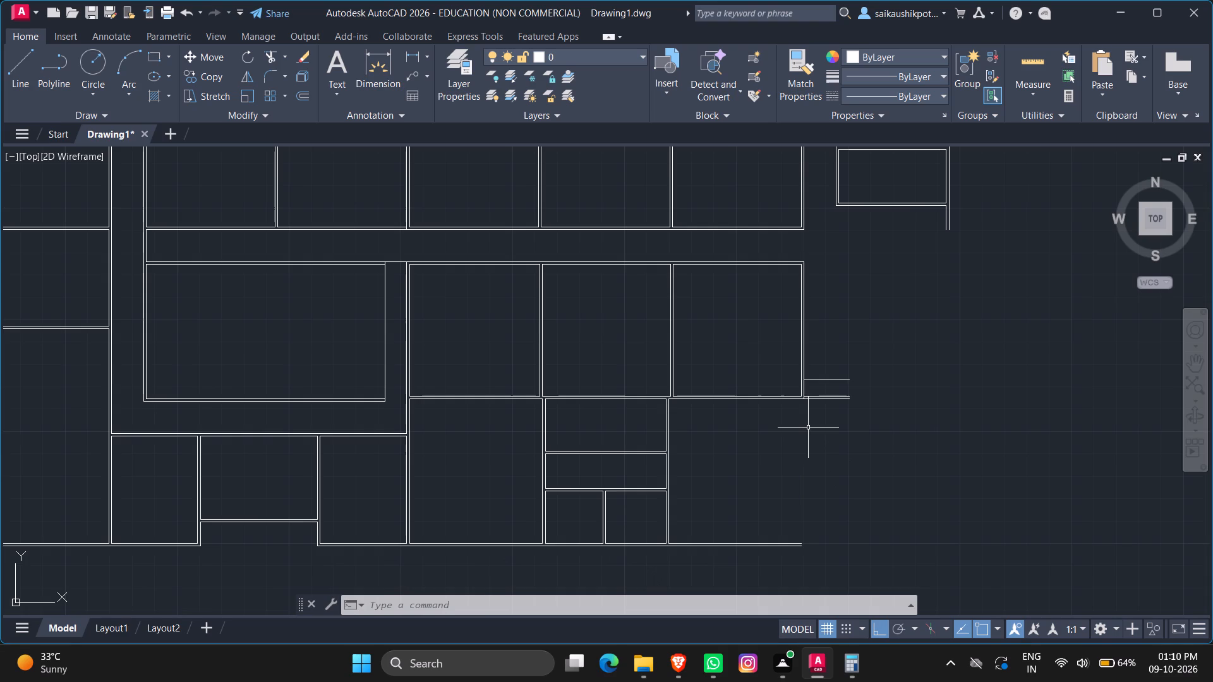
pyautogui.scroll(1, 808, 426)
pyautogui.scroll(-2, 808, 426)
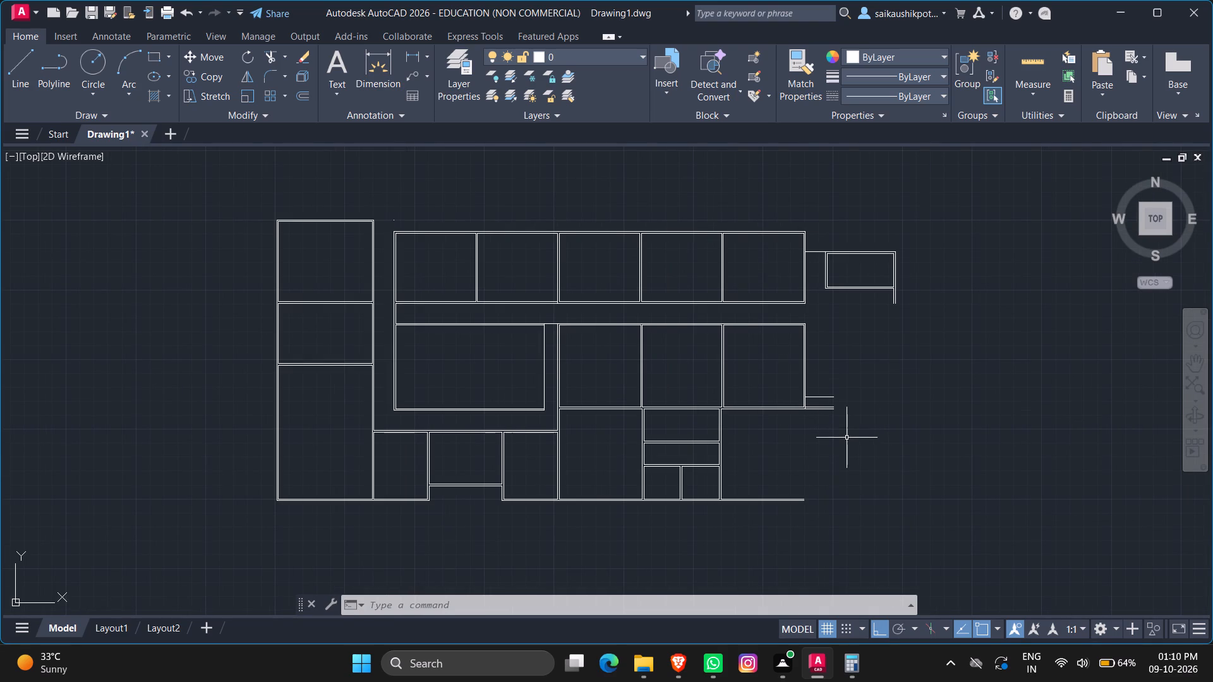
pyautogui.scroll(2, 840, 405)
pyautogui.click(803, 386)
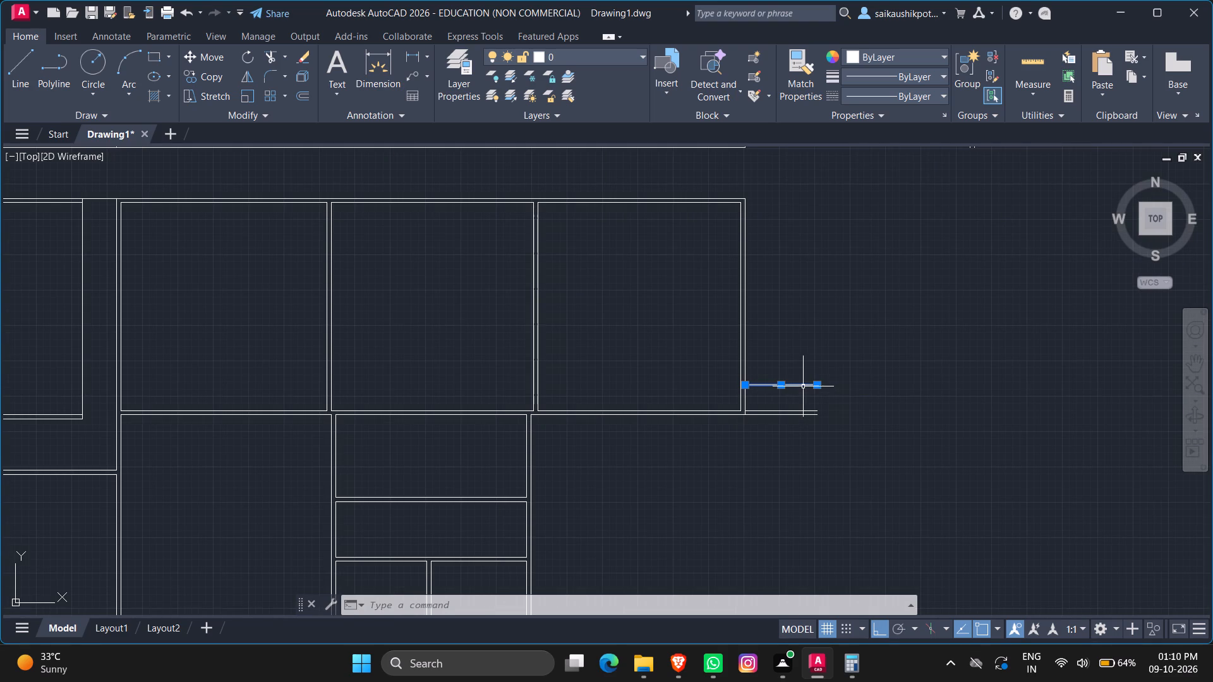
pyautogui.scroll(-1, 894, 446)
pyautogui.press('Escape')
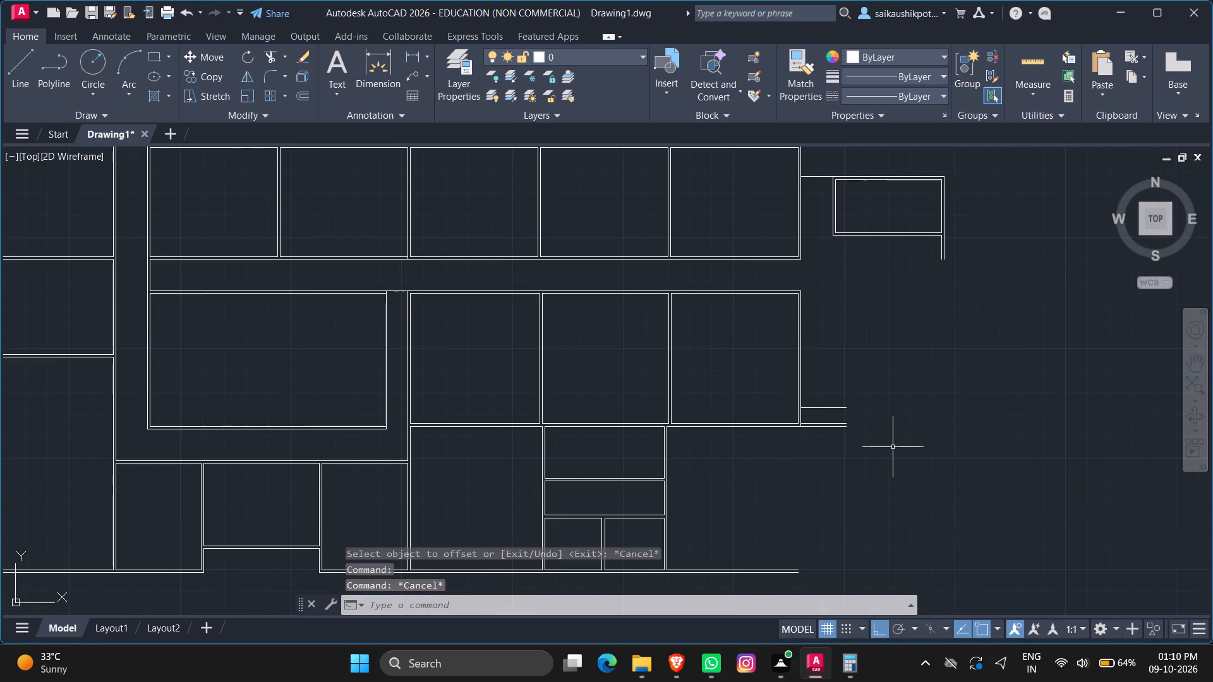
# Fillet the line 3' above the short wall with the inner right wall line of the detached upper-right room into a square corner.
pyautogui.press('f')
pyautogui.press('i')
pyautogui.write('LL')
pyautogui.write('ET')
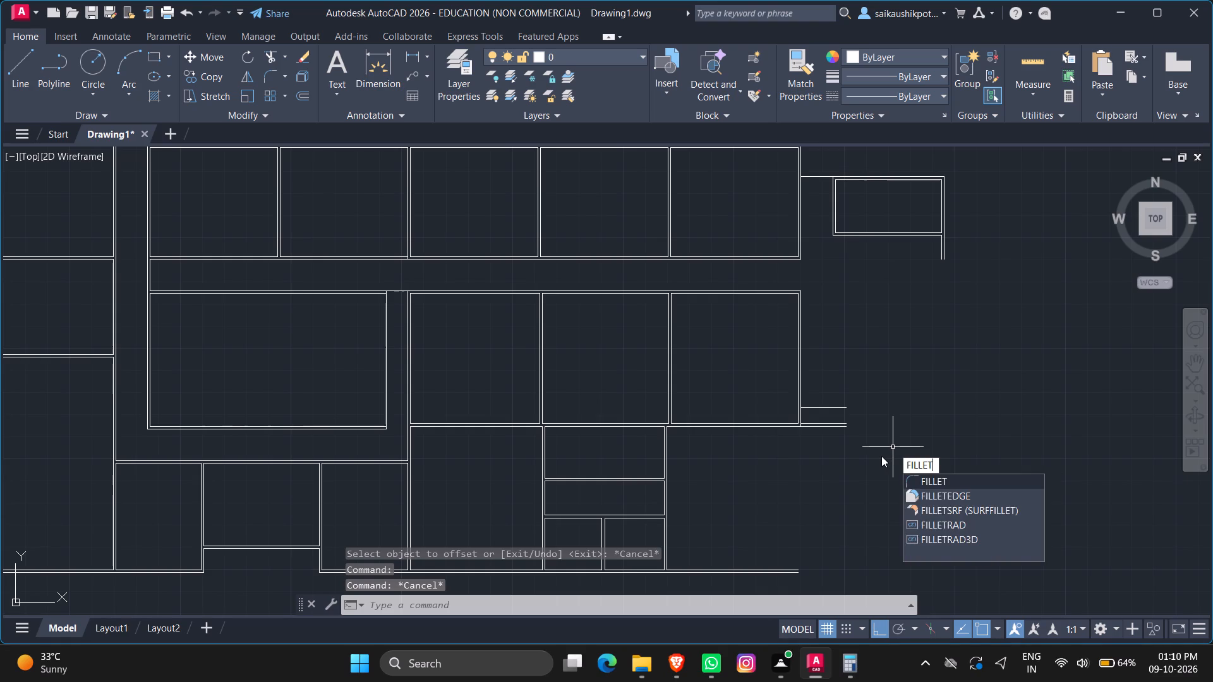
pyautogui.press('Return')
pyautogui.click(839, 407)
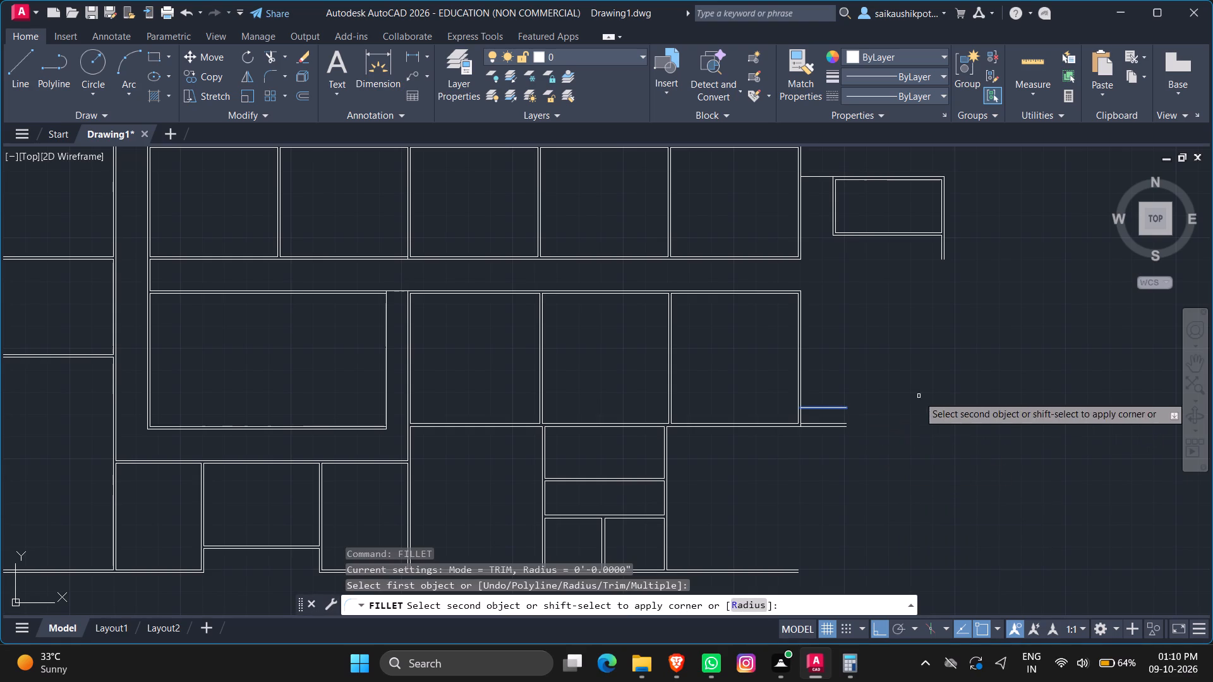
pyautogui.scroll(2, 942, 257)
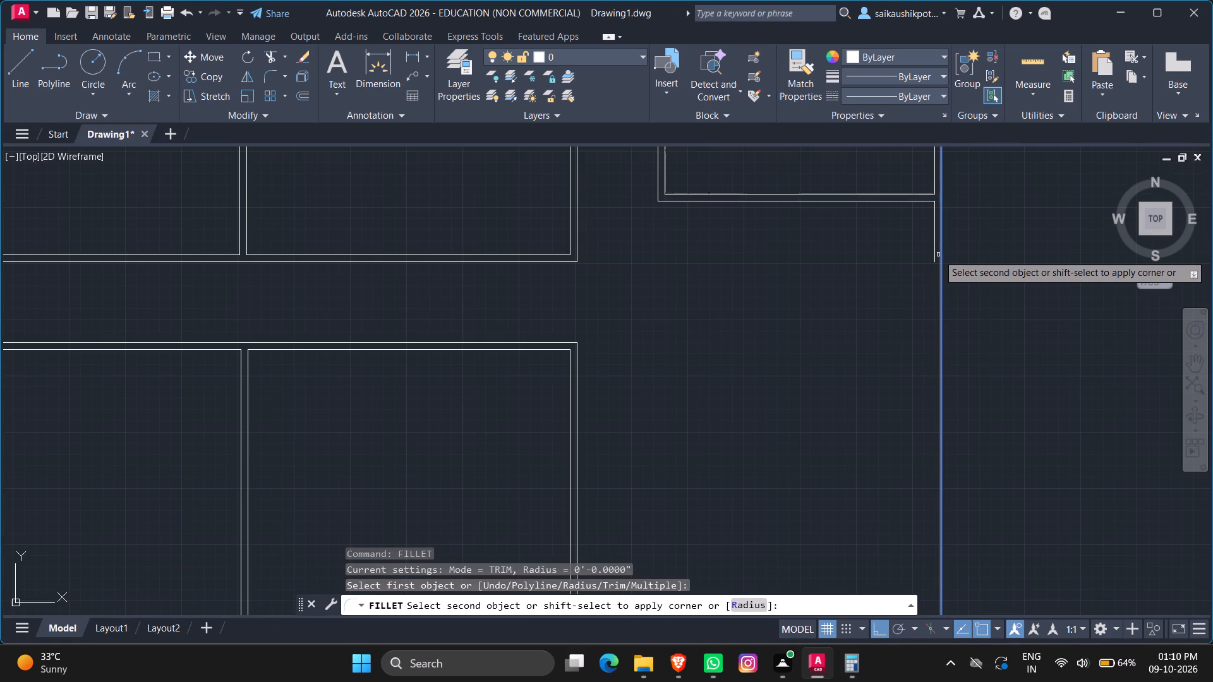
pyautogui.click(934, 254)
pyautogui.scroll(-3, 947, 294)
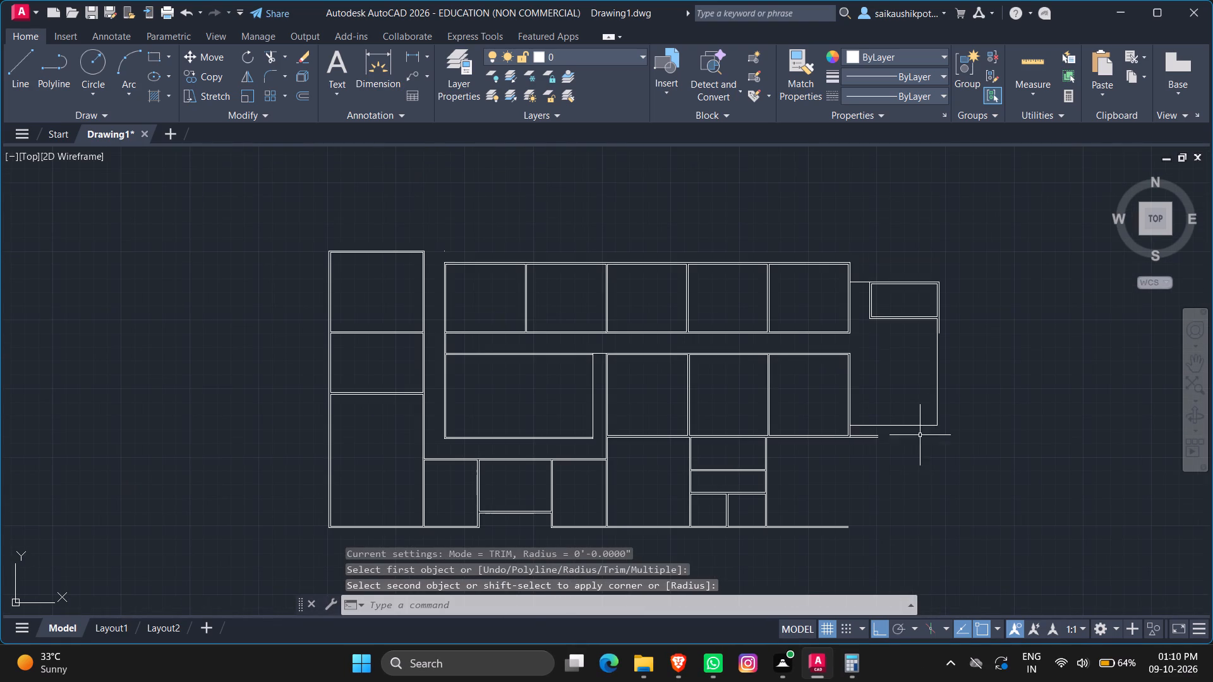
pyautogui.press('Escape')
pyautogui.press('Escape')
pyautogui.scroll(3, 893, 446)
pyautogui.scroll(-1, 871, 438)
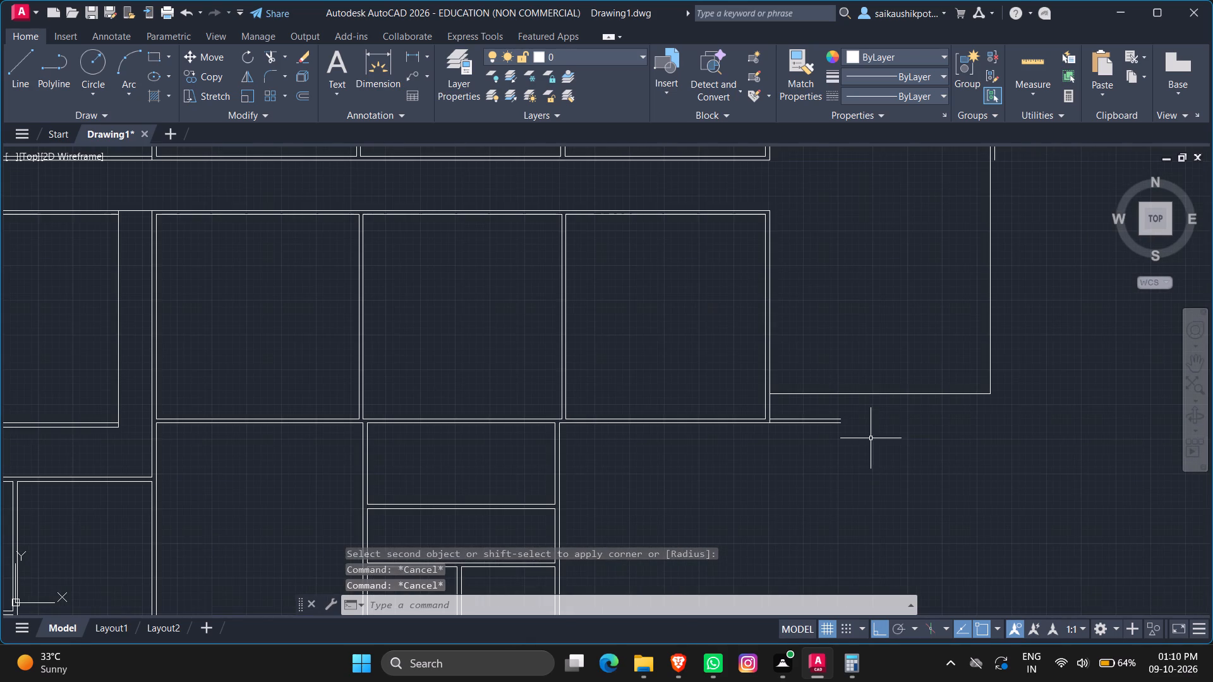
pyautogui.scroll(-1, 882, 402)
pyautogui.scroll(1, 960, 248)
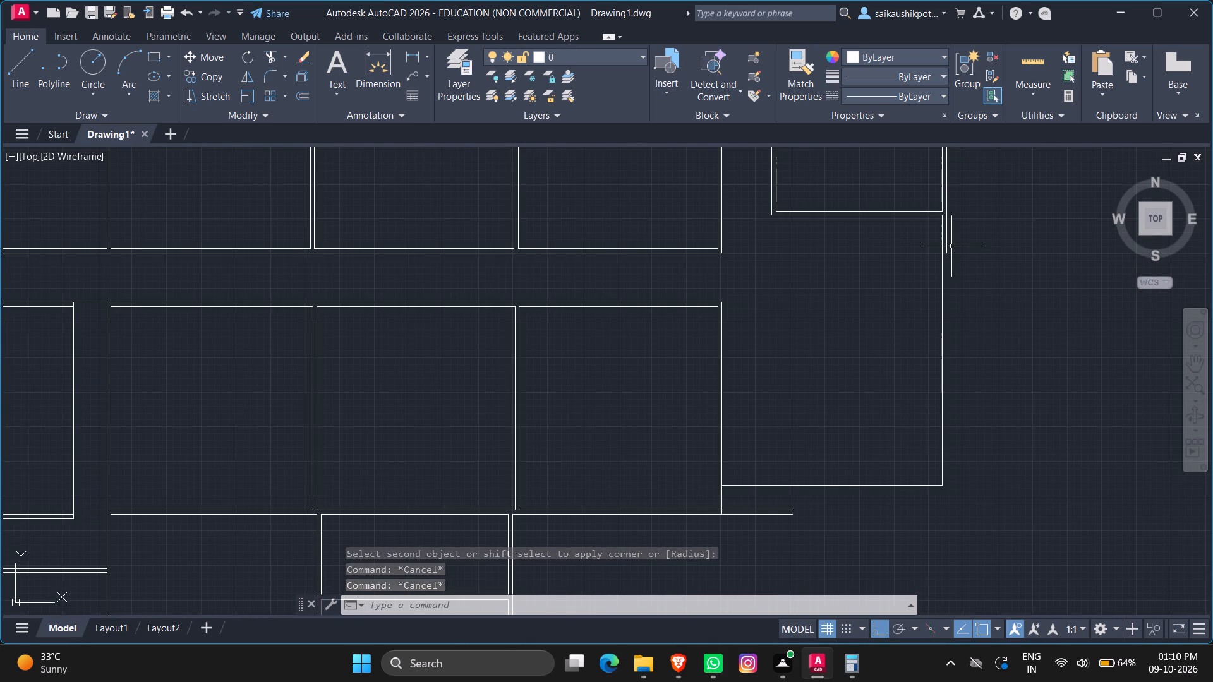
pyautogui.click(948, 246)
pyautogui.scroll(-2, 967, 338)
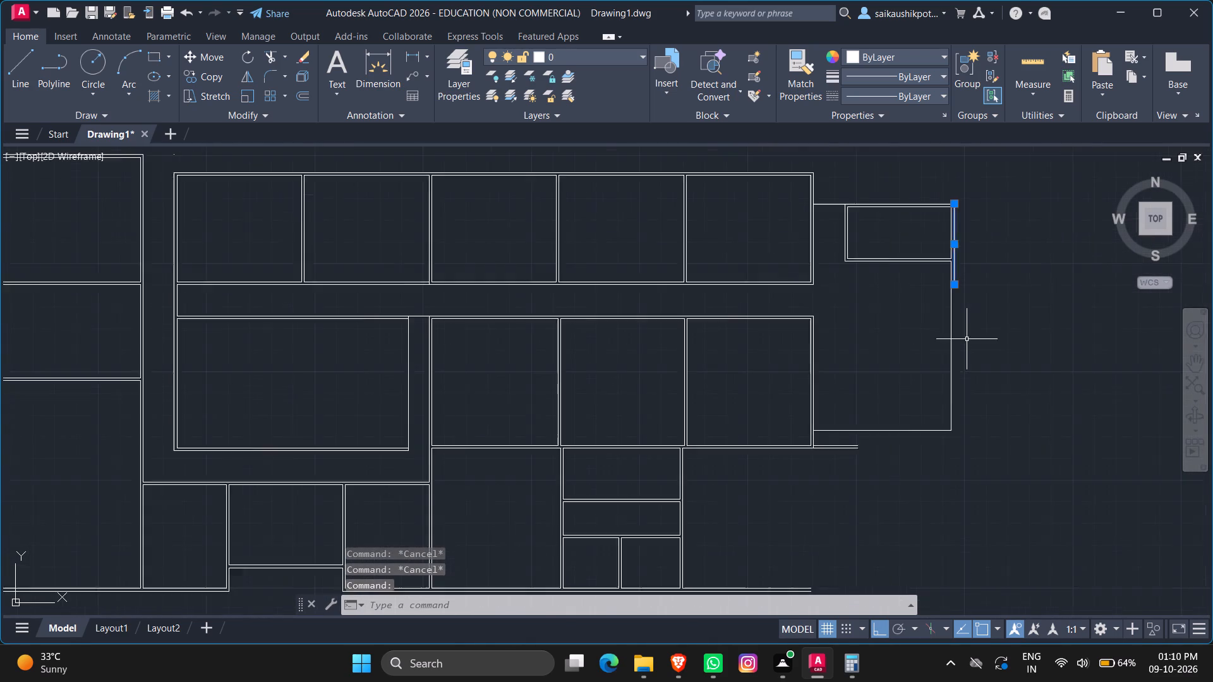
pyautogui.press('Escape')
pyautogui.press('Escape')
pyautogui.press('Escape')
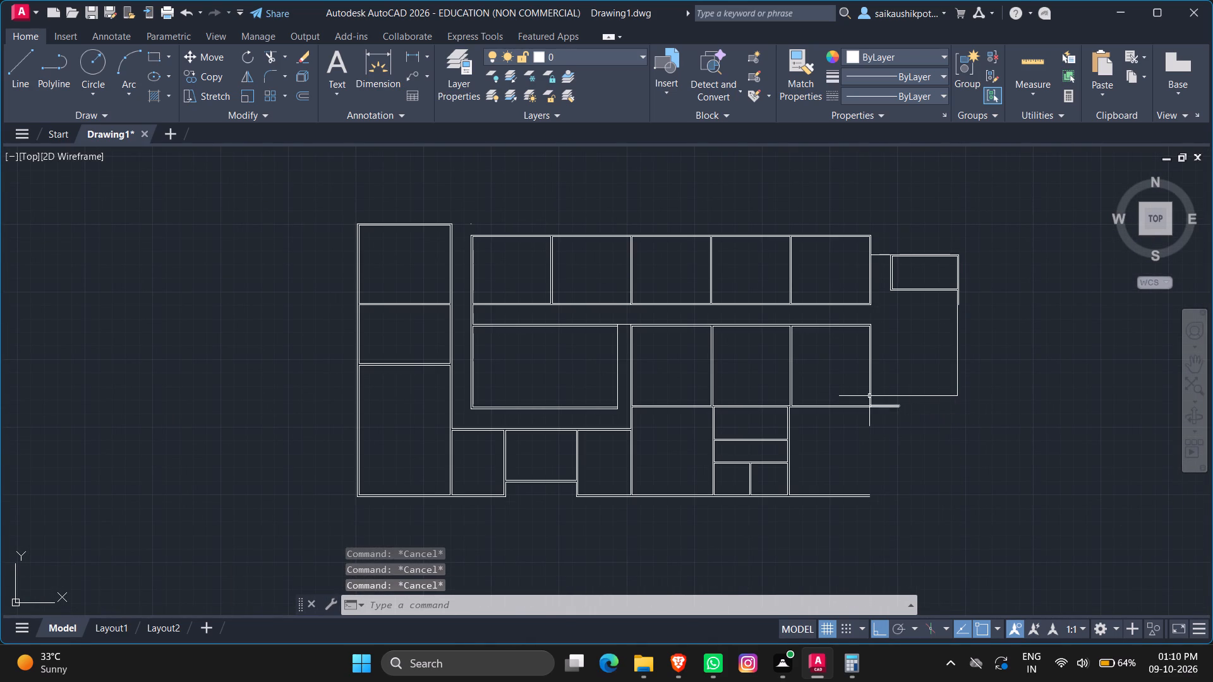
# Offset the horizontal line running from the lower row to the new corner 6" upward.
pyautogui.scroll(3, 877, 400)
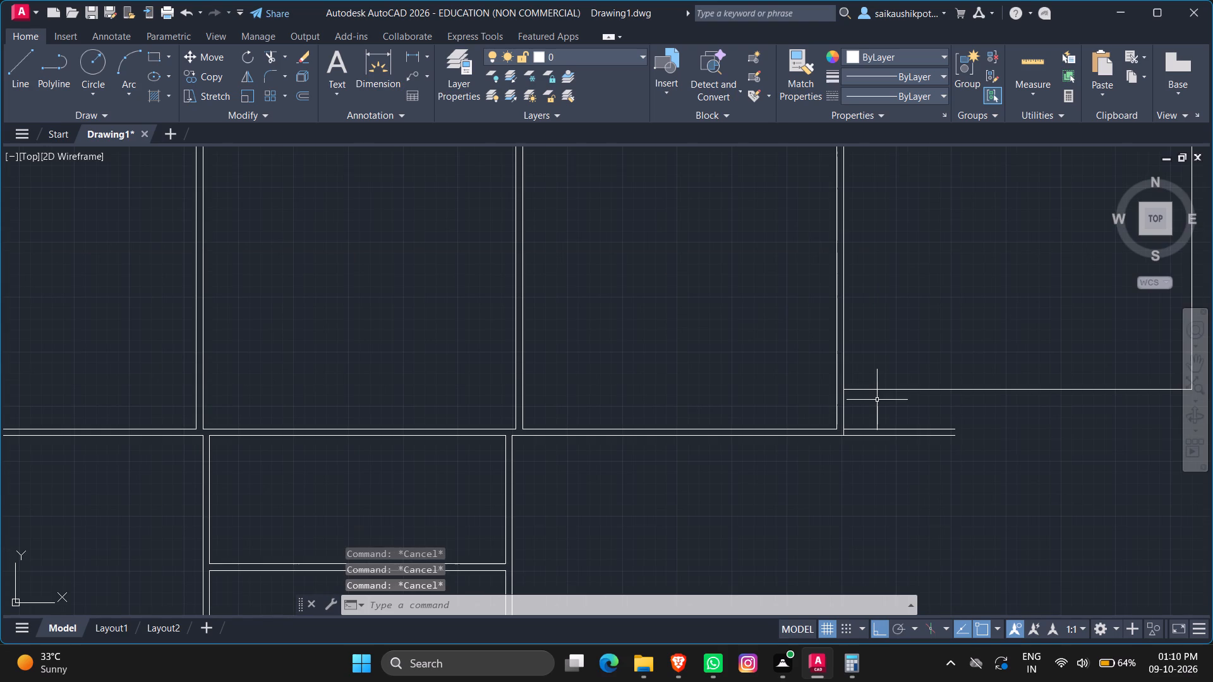
pyautogui.scroll(-1, 877, 400)
pyautogui.press('o')
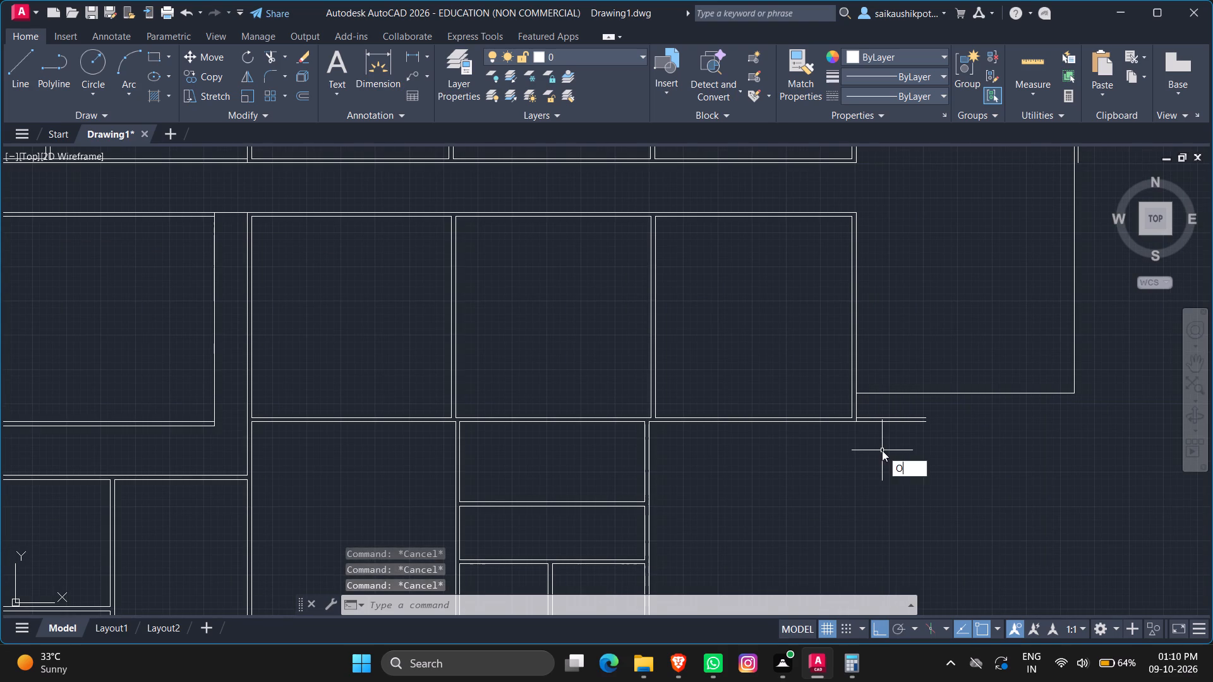
pyautogui.press('Return')
pyautogui.press('6')
pyautogui.hotkey('shift', '"')
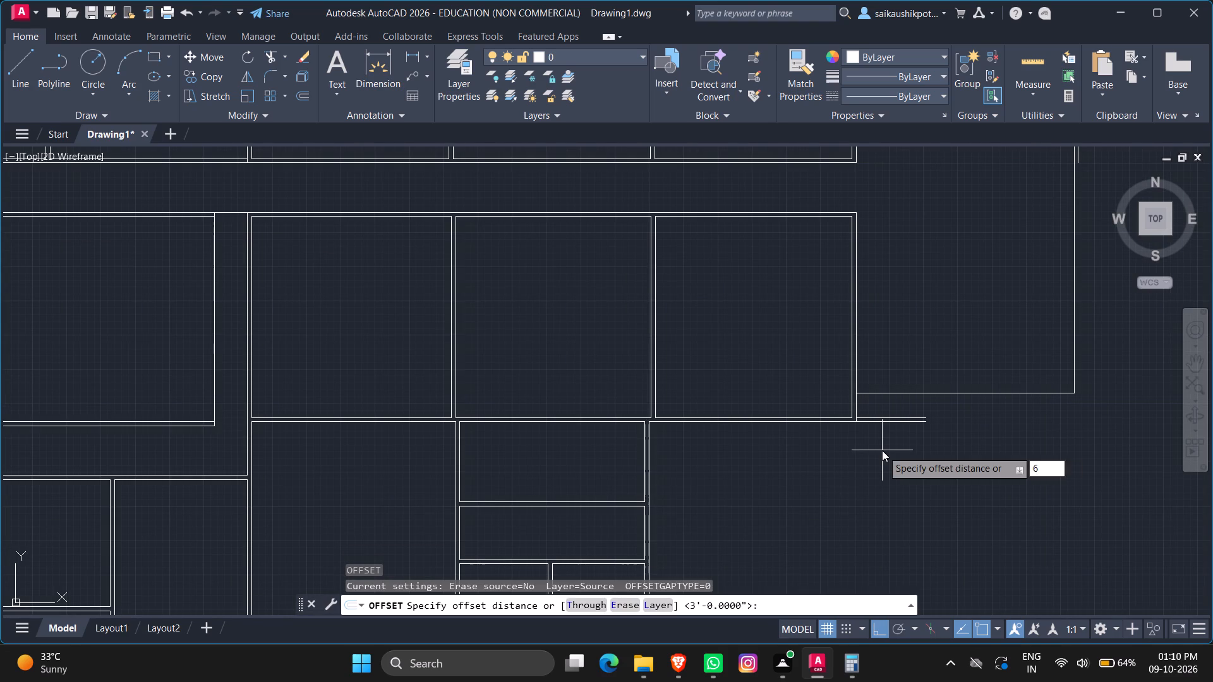
pyautogui.press('Return')
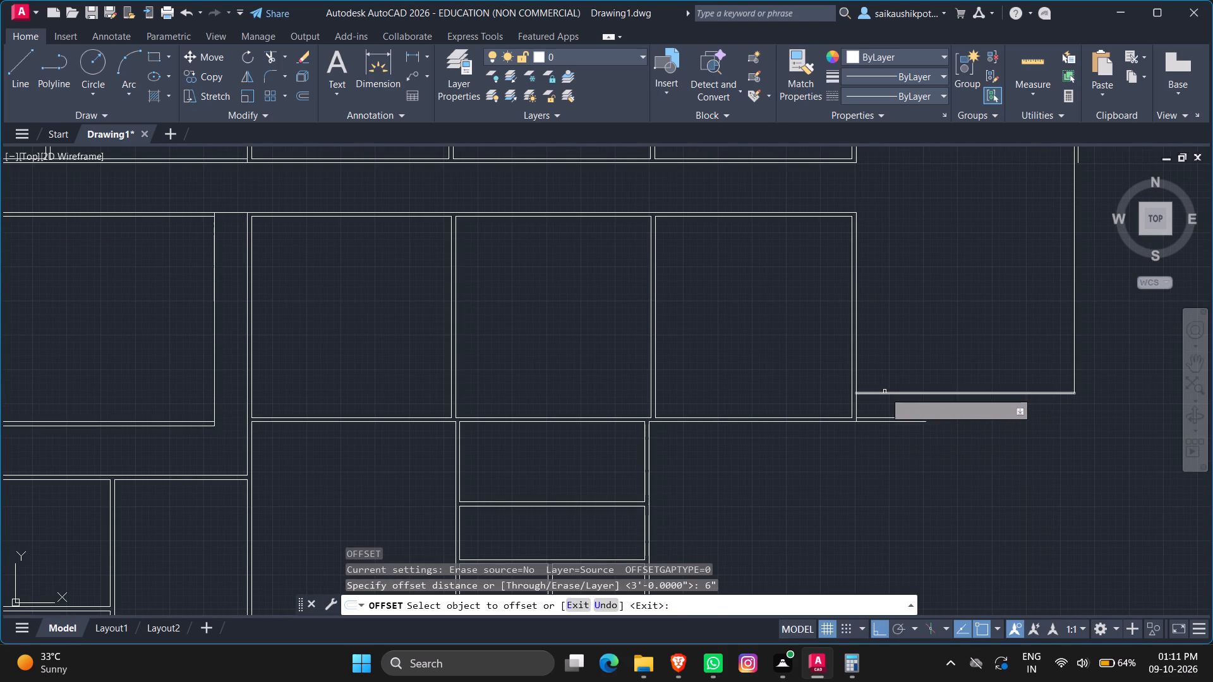
pyautogui.click(885, 392)
pyautogui.click(896, 347)
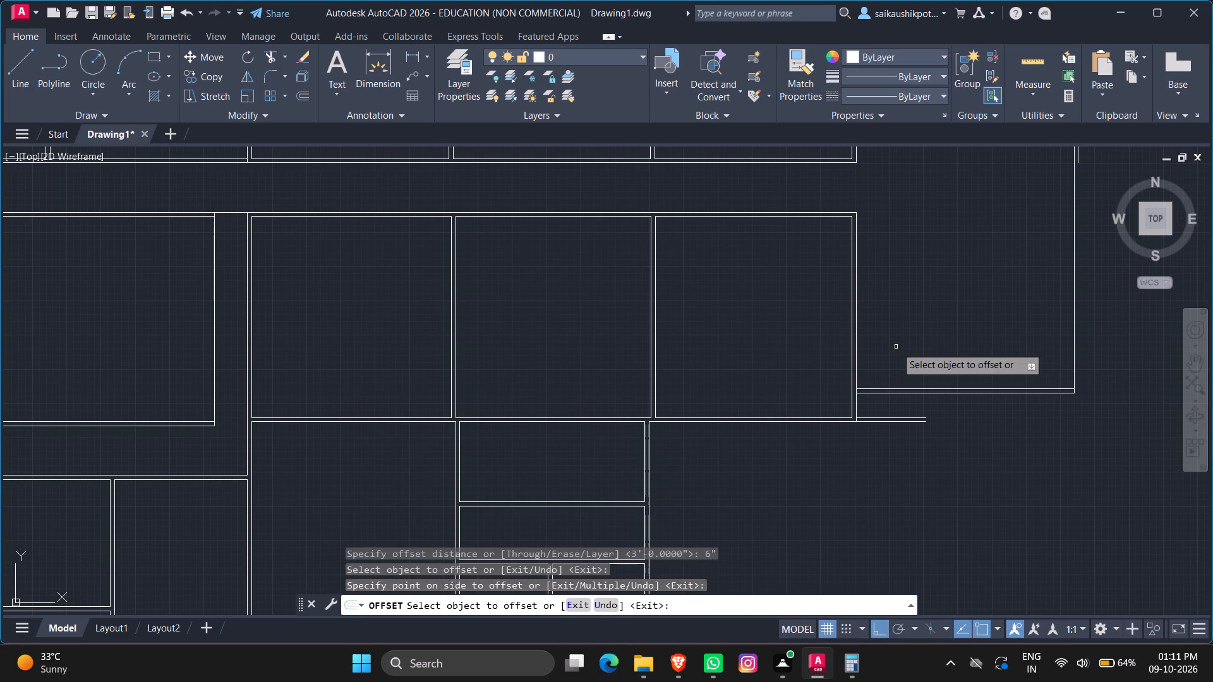
# Offset the vertical line running down from the upper-right room to the new corner 6" outward, to the right.
pyautogui.scroll(-2, 890, 405)
pyautogui.scroll(2, 964, 378)
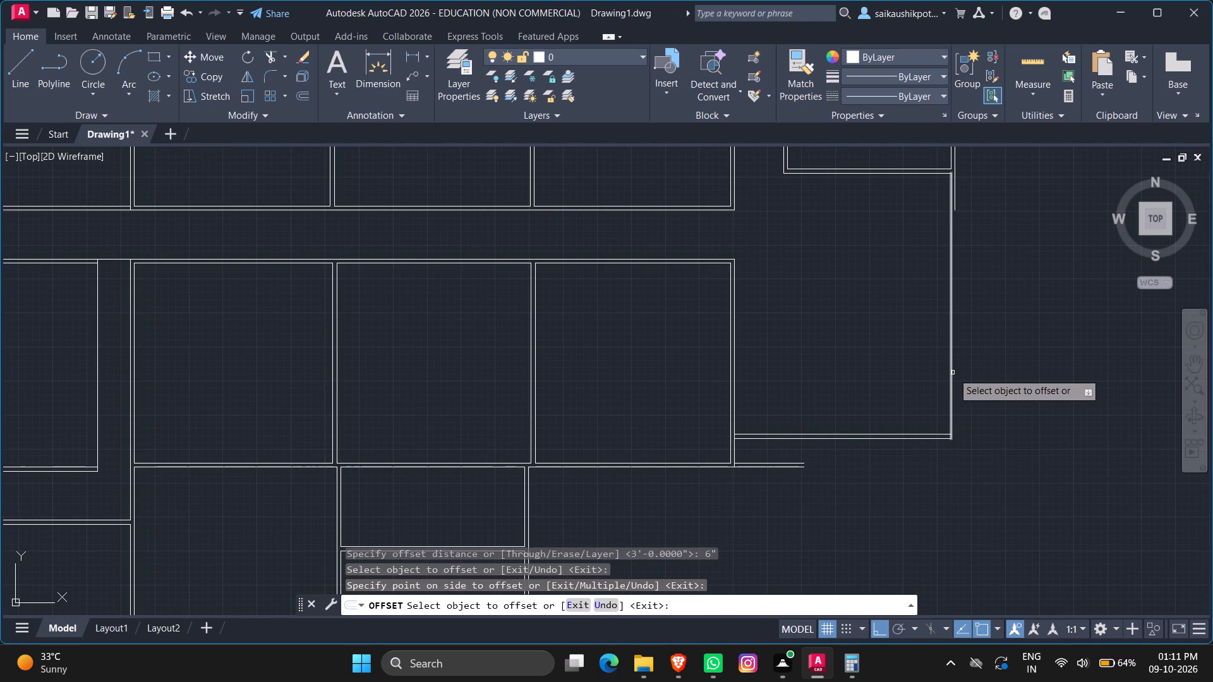
pyautogui.click(953, 373)
pyautogui.click(965, 374)
pyautogui.press('Escape')
pyautogui.press('Escape')
pyautogui.press('Escape')
# Stretch the connecting wall's upper horizontal line 6" to the right to meet the outer vertical line at the lower-right corner.
pyautogui.scroll(4, 955, 442)
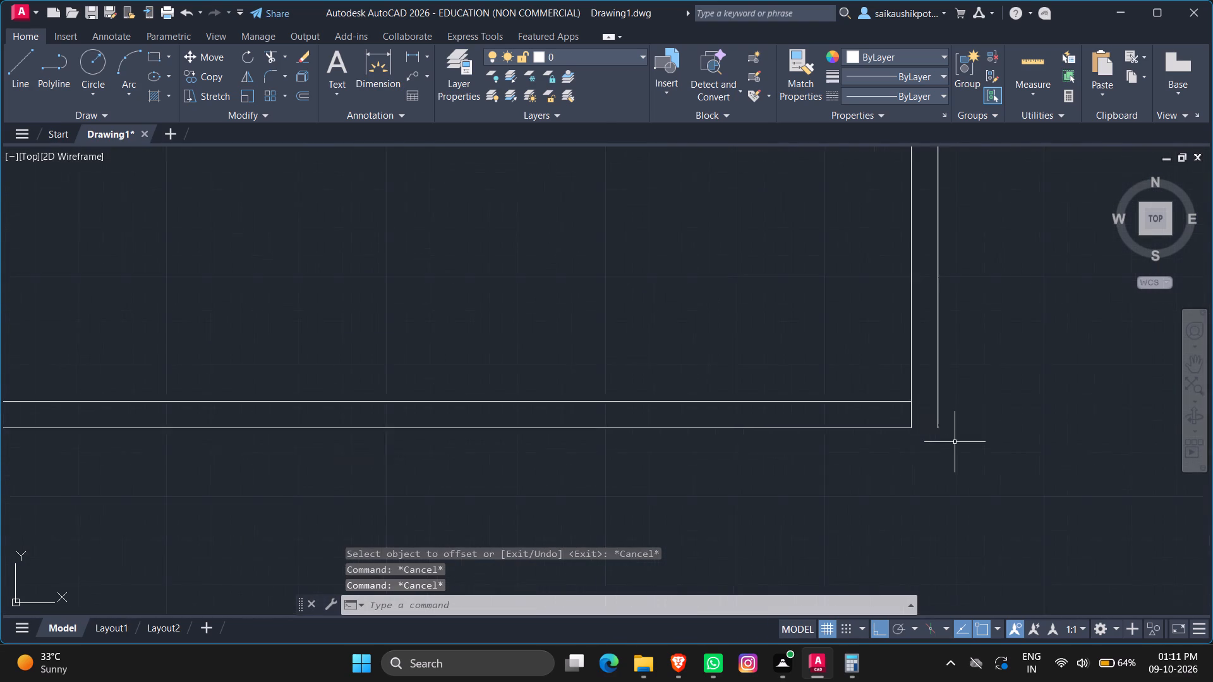
pyautogui.scroll(1, 955, 442)
pyautogui.click(862, 377)
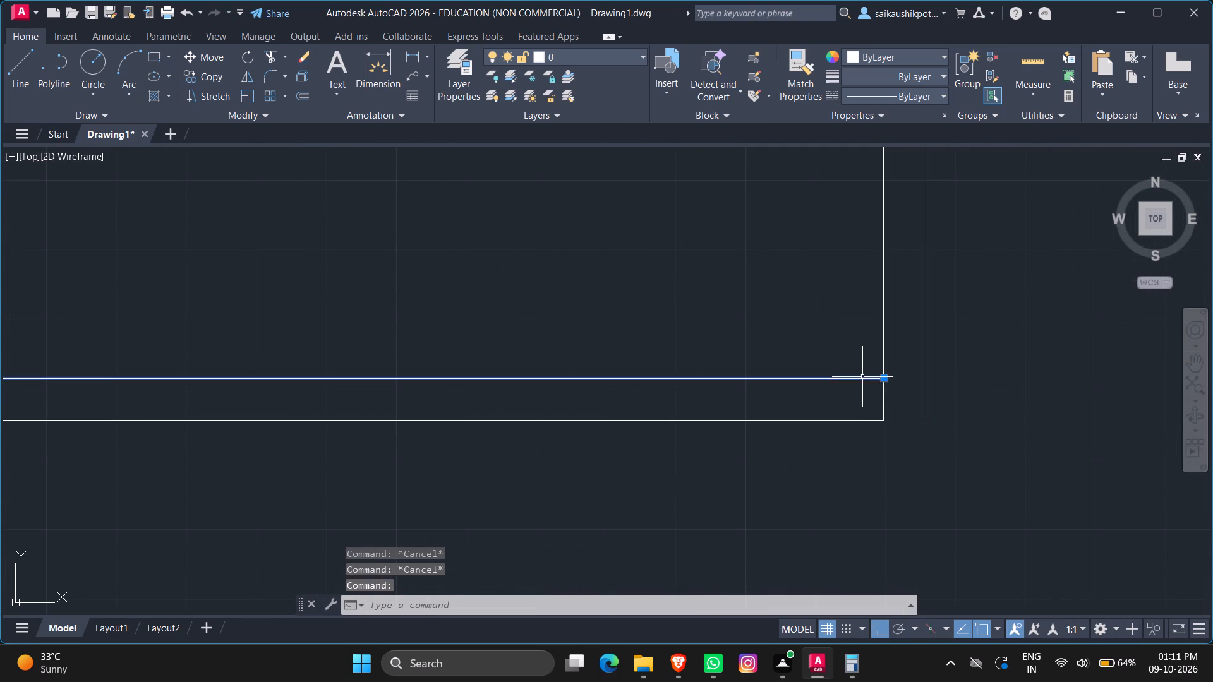
pyautogui.click(885, 379)
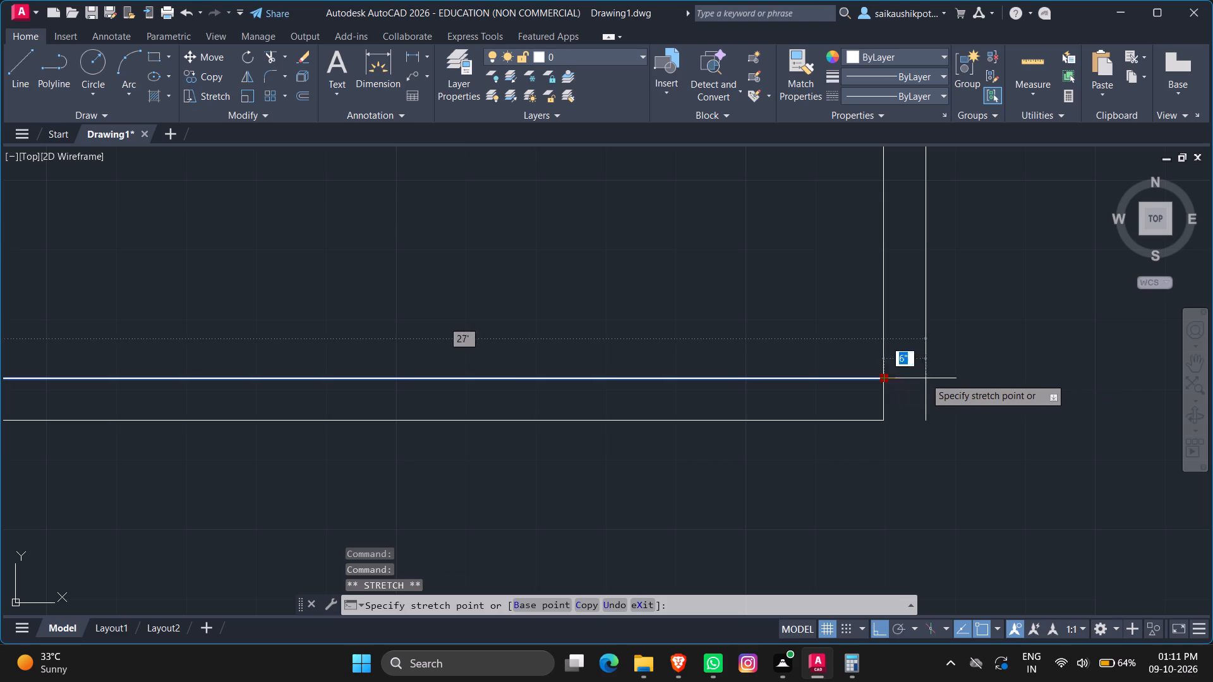
pyautogui.click(925, 378)
pyautogui.press('Escape')
# Stretch the connecting wall's lower horizontal line to the right to meet the bottom end of the outer vertical line.
pyautogui.click(833, 443)
pyautogui.click(824, 409)
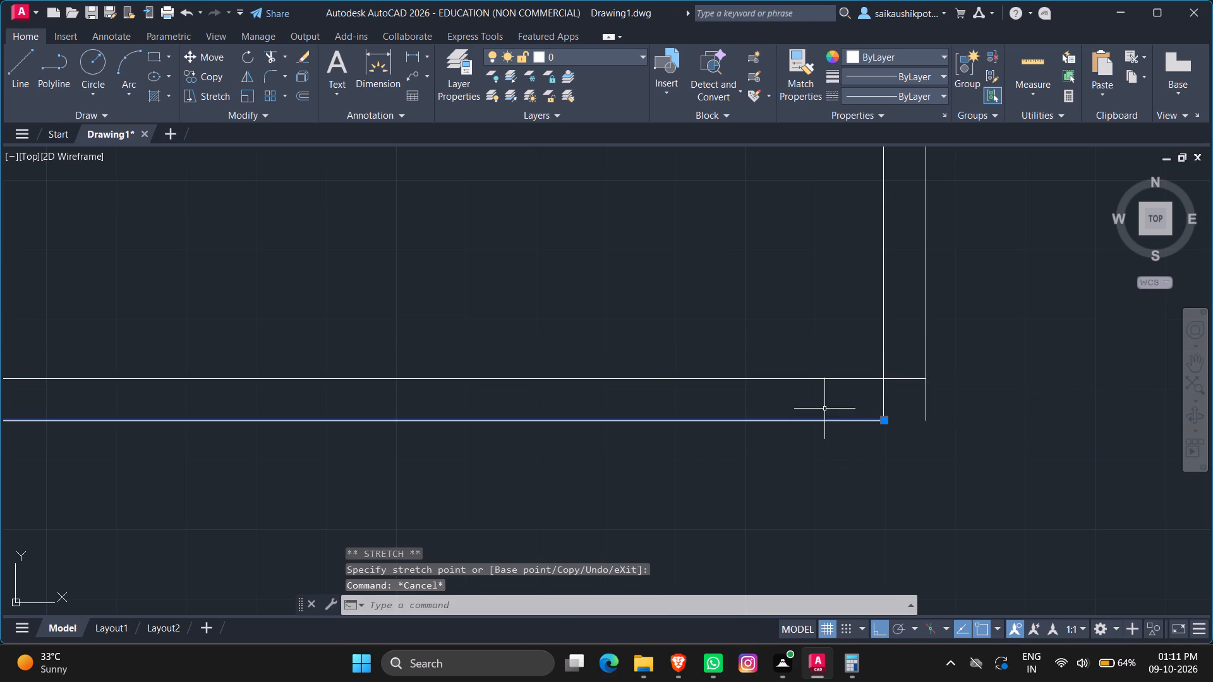
pyautogui.scroll(4, 886, 422)
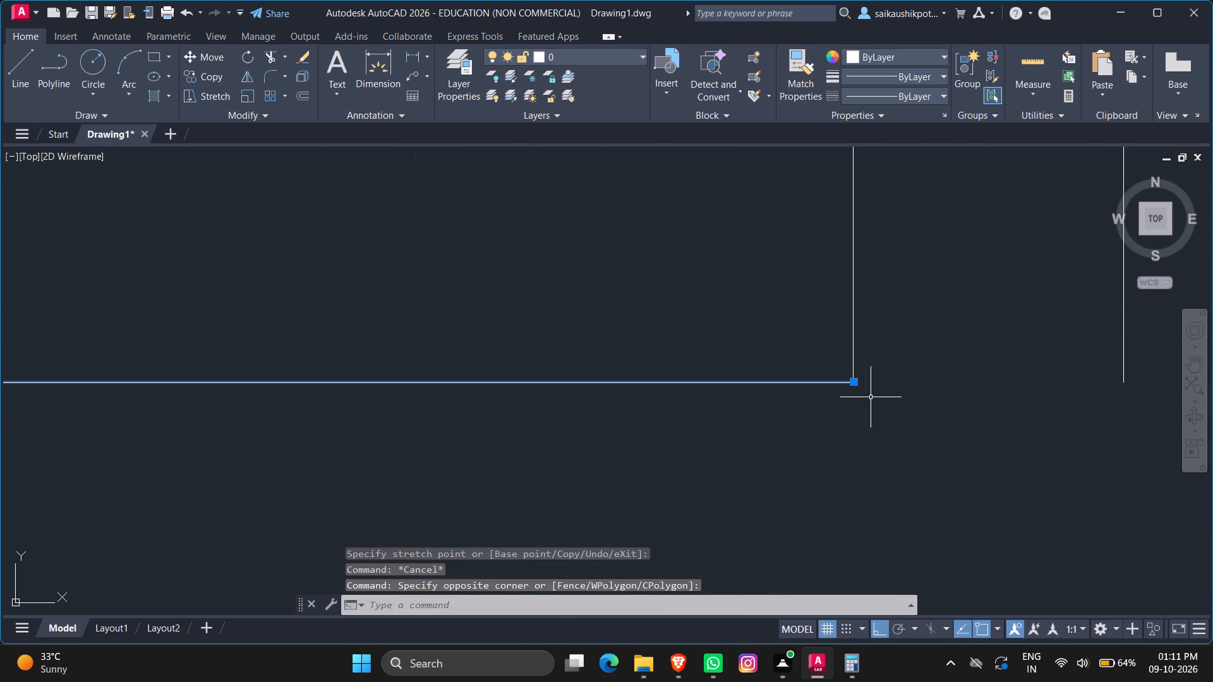
pyautogui.scroll(-2, 864, 398)
pyautogui.scroll(1, 857, 402)
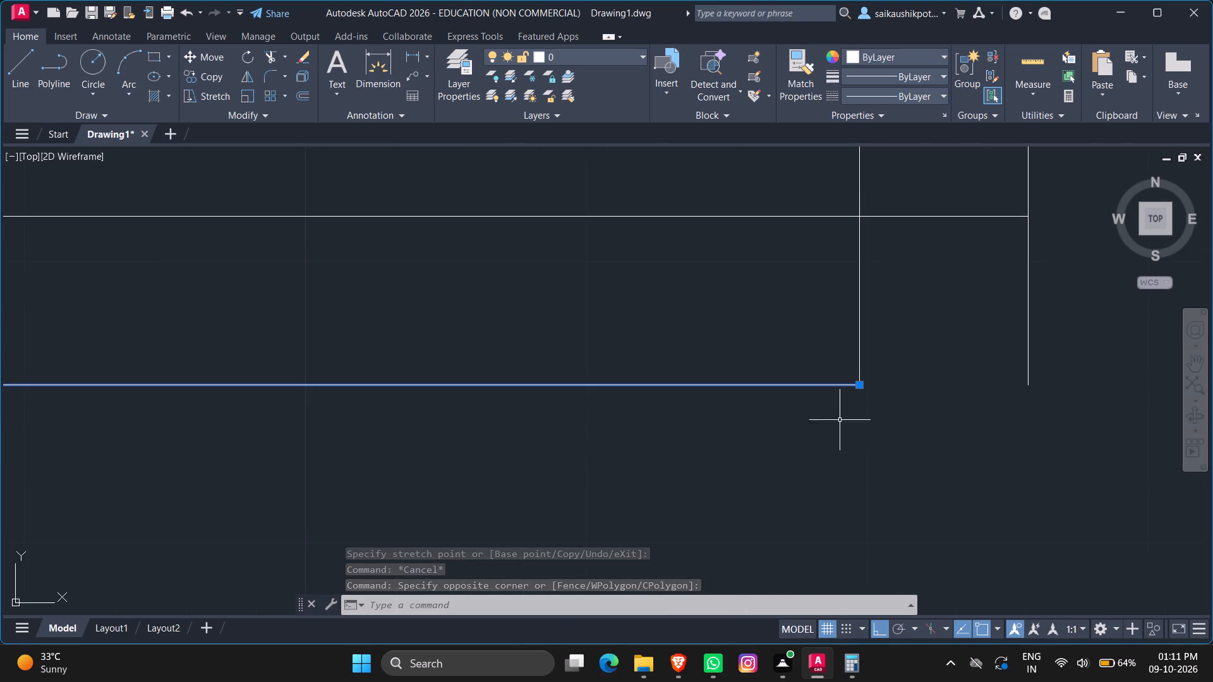
pyautogui.click(857, 387)
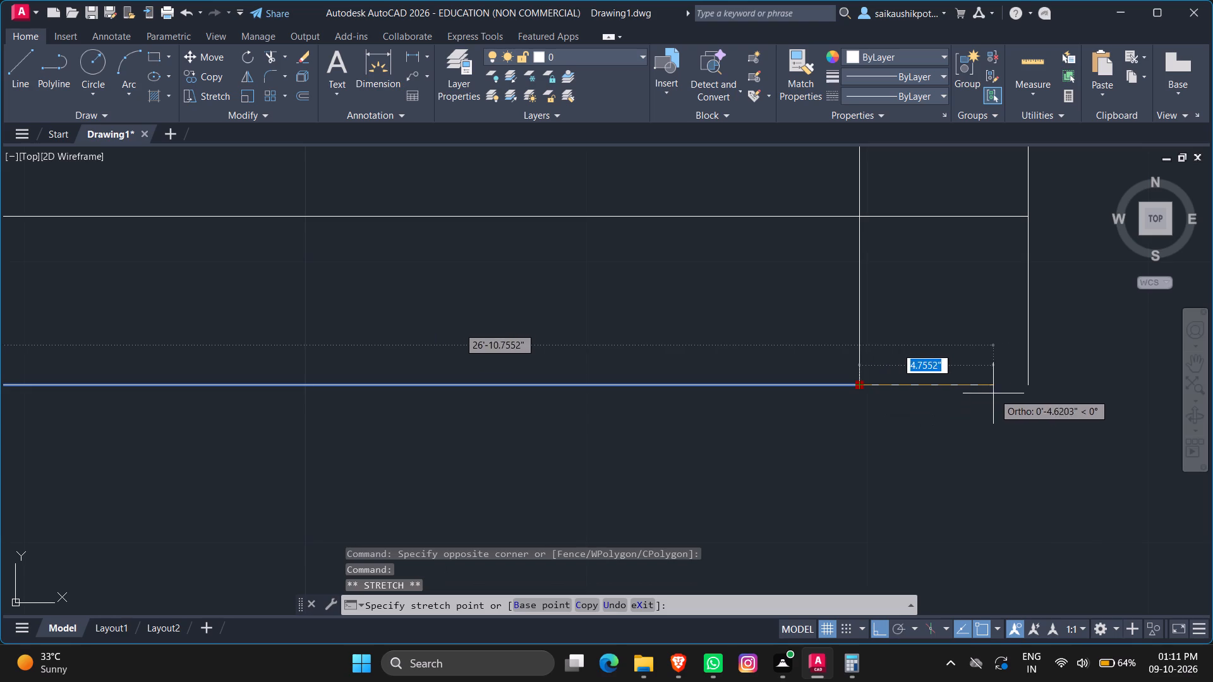
pyautogui.click(1029, 390)
pyautogui.press('Escape')
pyautogui.scroll(-3, 1024, 448)
pyautogui.press('Escape')
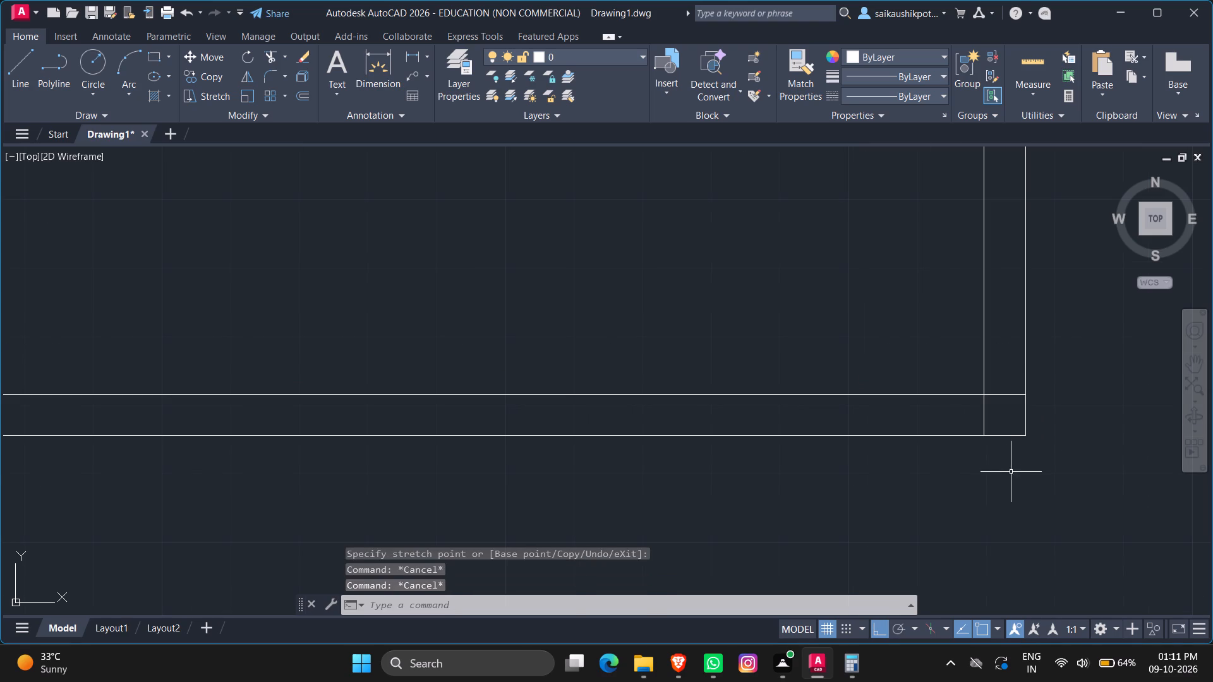
# Trim the overlapping stubs of the inner horizontal and inner vertical wall lines at the new lower-right corner.
pyautogui.write('TRT')
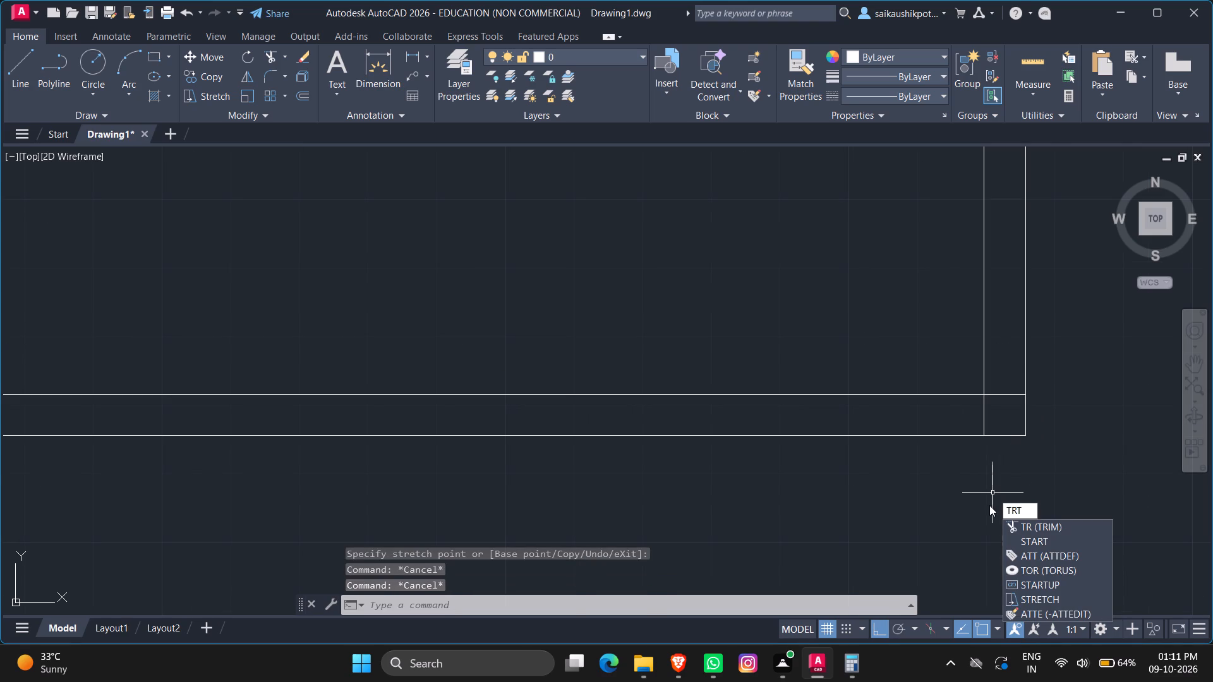
pyautogui.press('BackSpace')
pyautogui.press('Return')
pyautogui.press('Return')
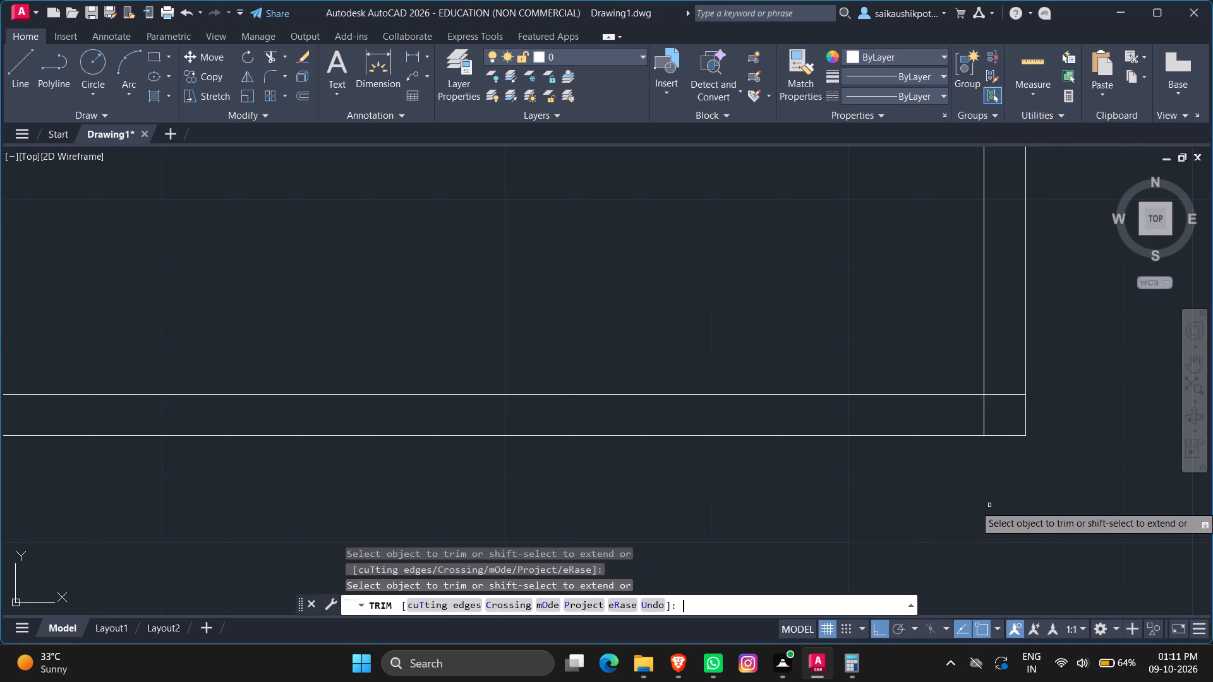
pyautogui.scroll(2, 1023, 459)
pyautogui.moveTo(953, 272); pyautogui.dragTo(938, 358)
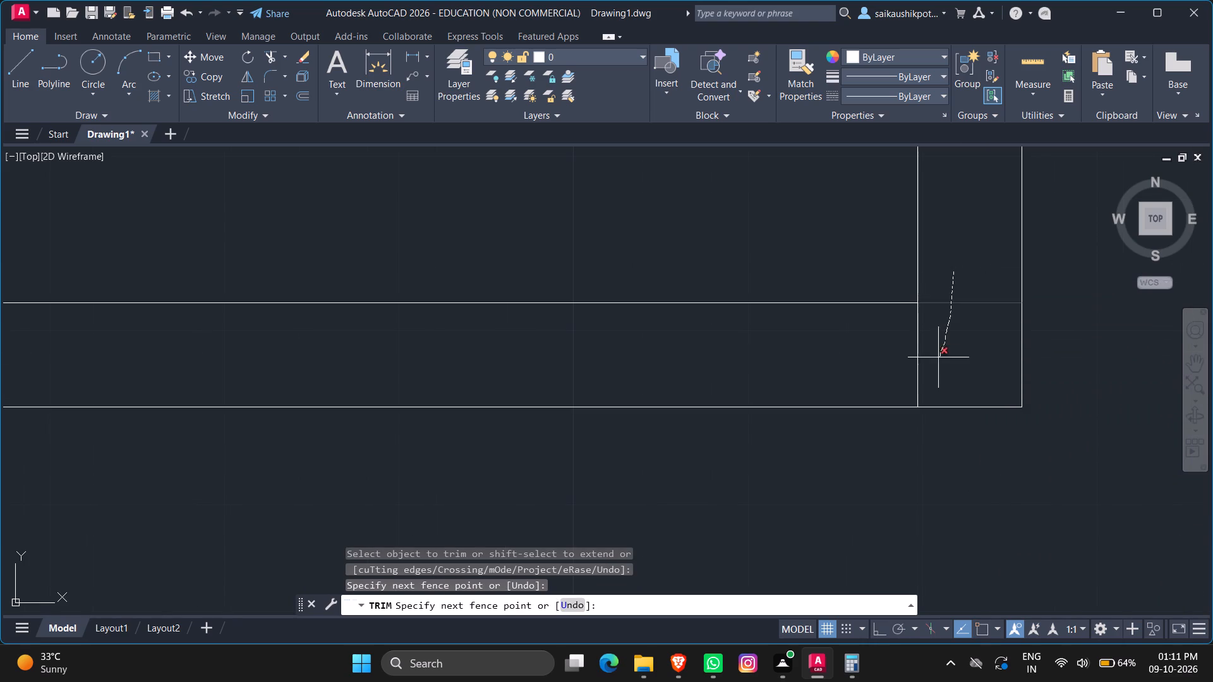
pyautogui.moveTo(938, 358); pyautogui.dragTo(884, 360)
pyautogui.scroll(-9, 905, 388)
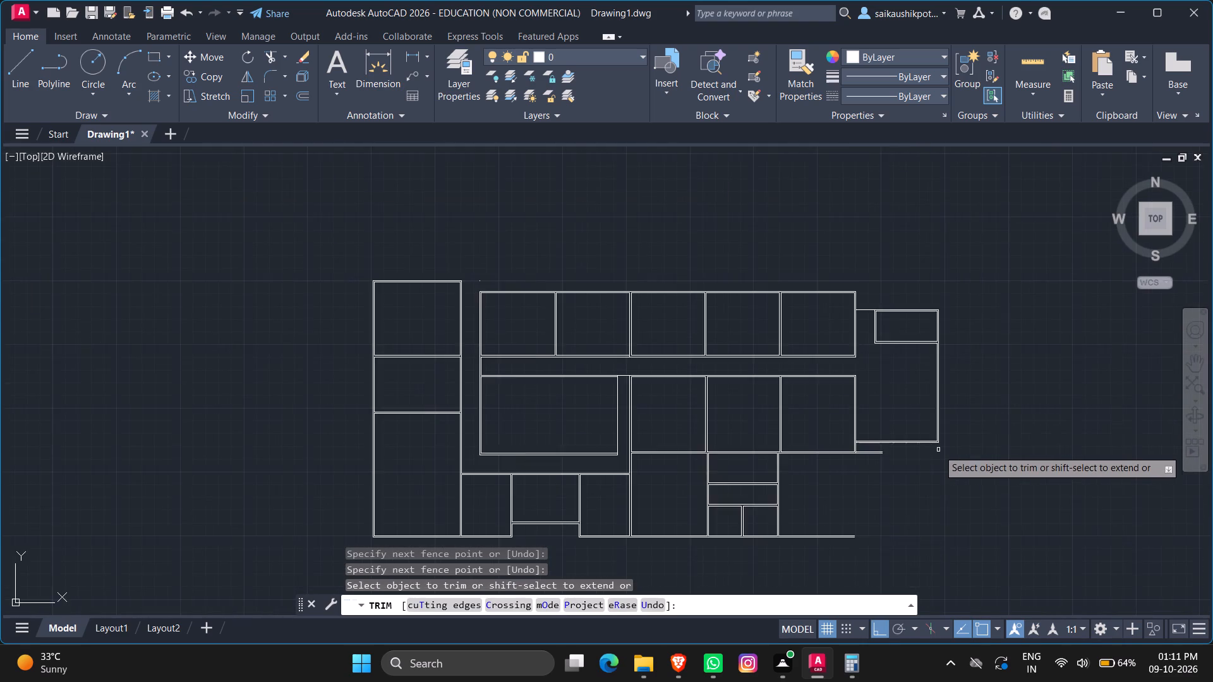
pyautogui.scroll(1, 941, 421)
pyautogui.press('Escape')
pyautogui.press('Escape')
pyautogui.press('Escape')
# Draw a short vertical line straight down from the outer lower-right corner of the connecting walls.
pyautogui.scroll(2, 924, 496)
pyautogui.scroll(-1, 924, 496)
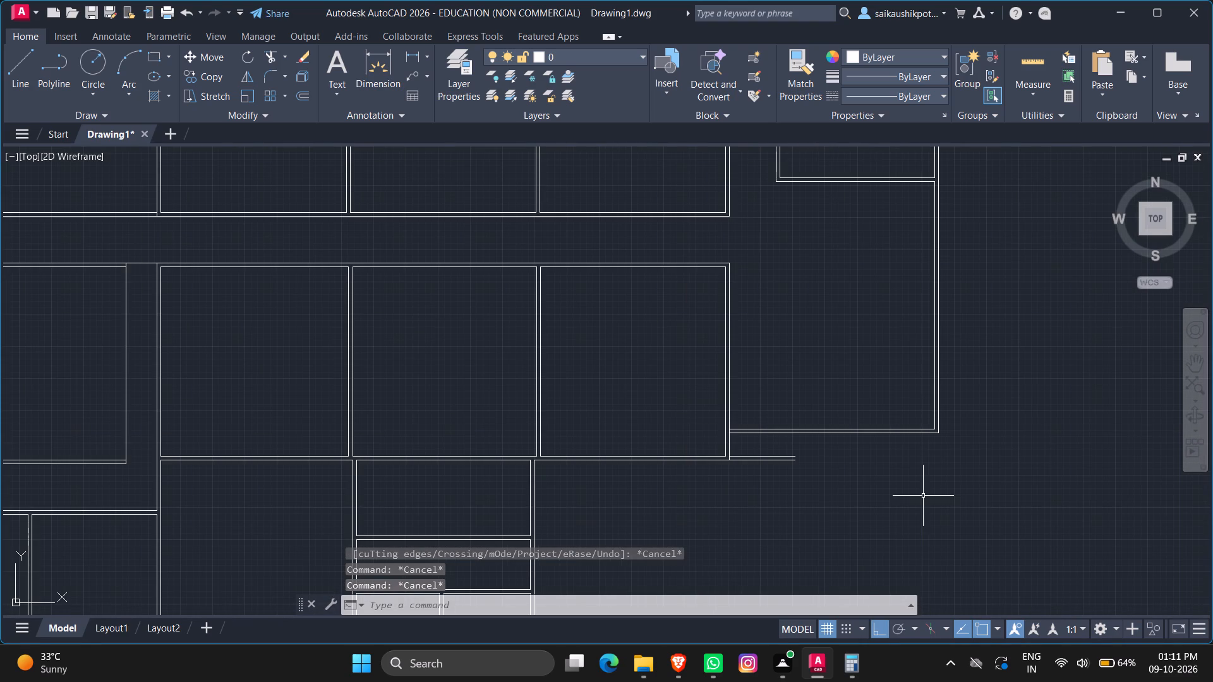
pyautogui.scroll(-2, 867, 450)
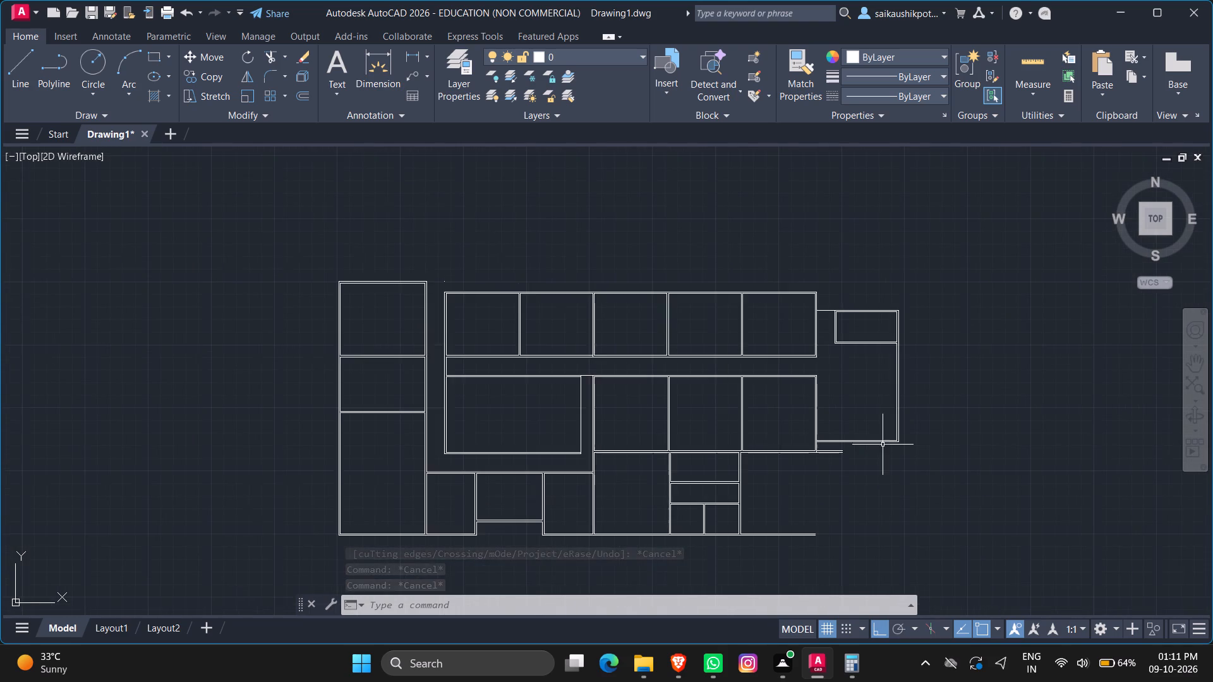
pyautogui.scroll(3, 838, 493)
pyautogui.scroll(-3, 885, 424)
pyautogui.scroll(3, 946, 398)
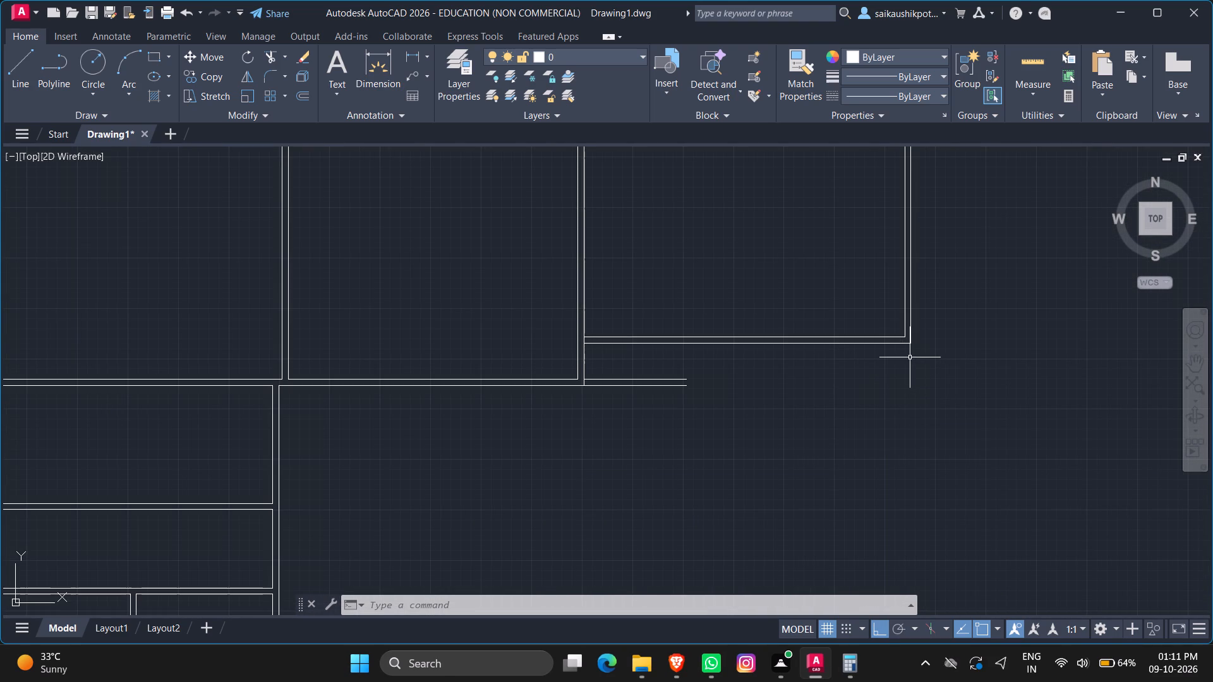
pyautogui.press('l')
pyautogui.press('Return')
pyautogui.scroll(1, 899, 354)
pyautogui.click(917, 337)
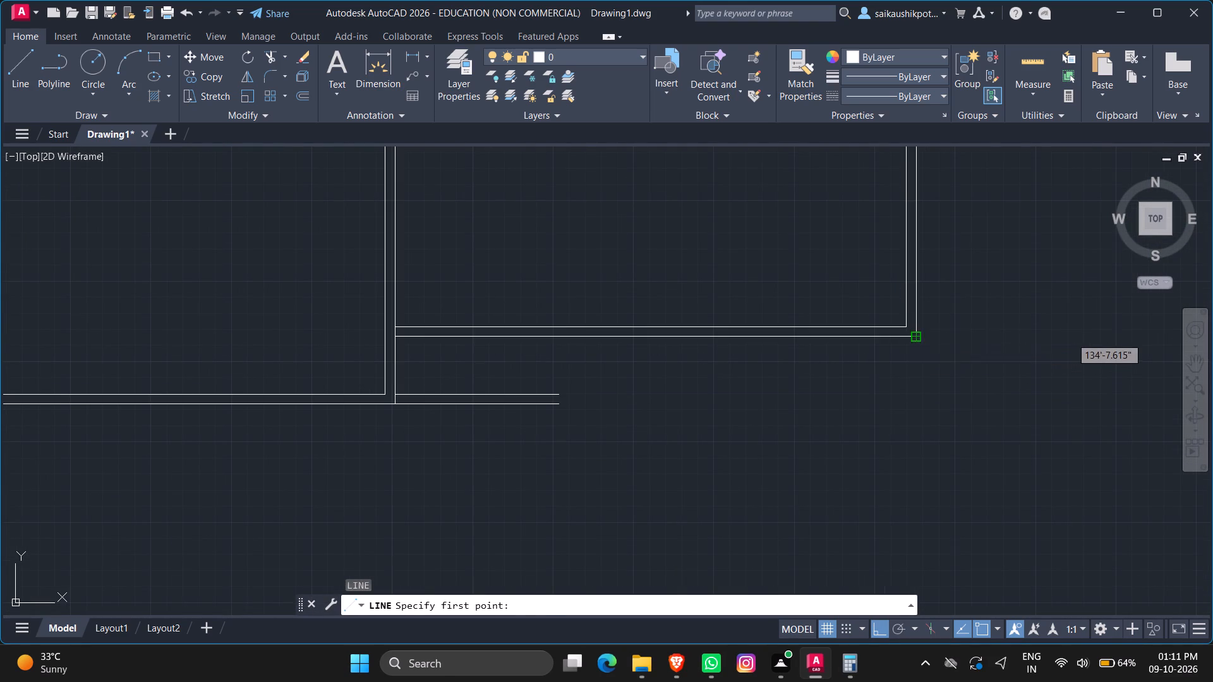
pyautogui.click(920, 416)
pyautogui.press('Escape')
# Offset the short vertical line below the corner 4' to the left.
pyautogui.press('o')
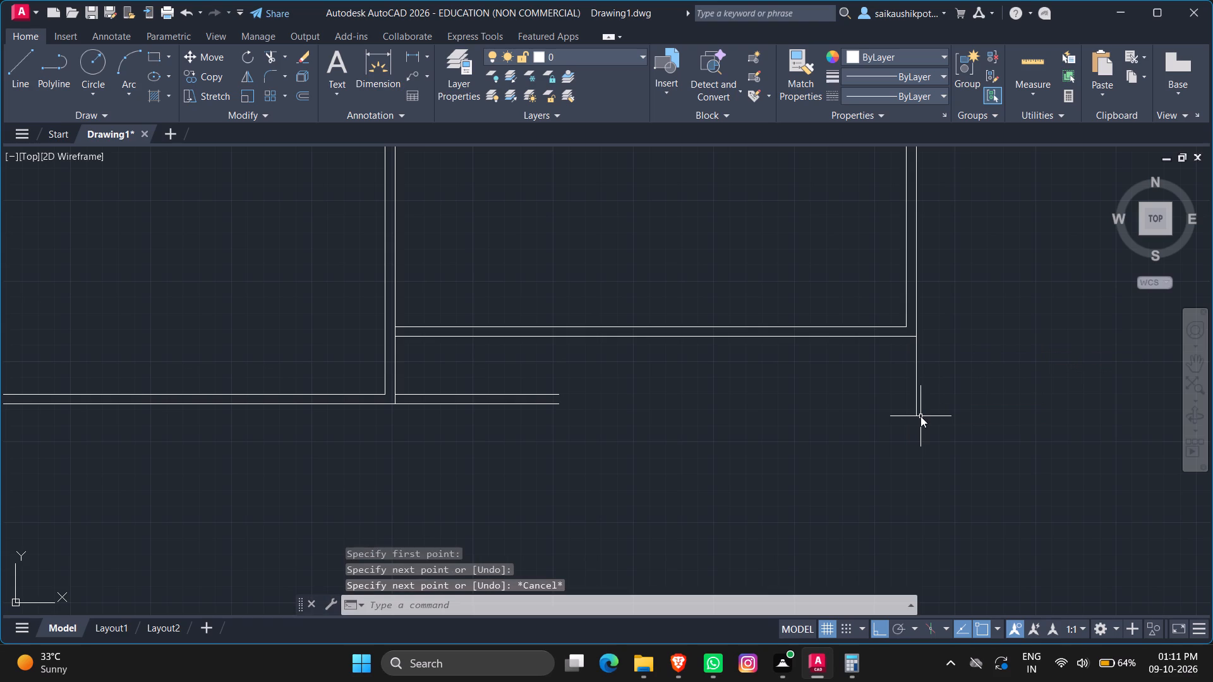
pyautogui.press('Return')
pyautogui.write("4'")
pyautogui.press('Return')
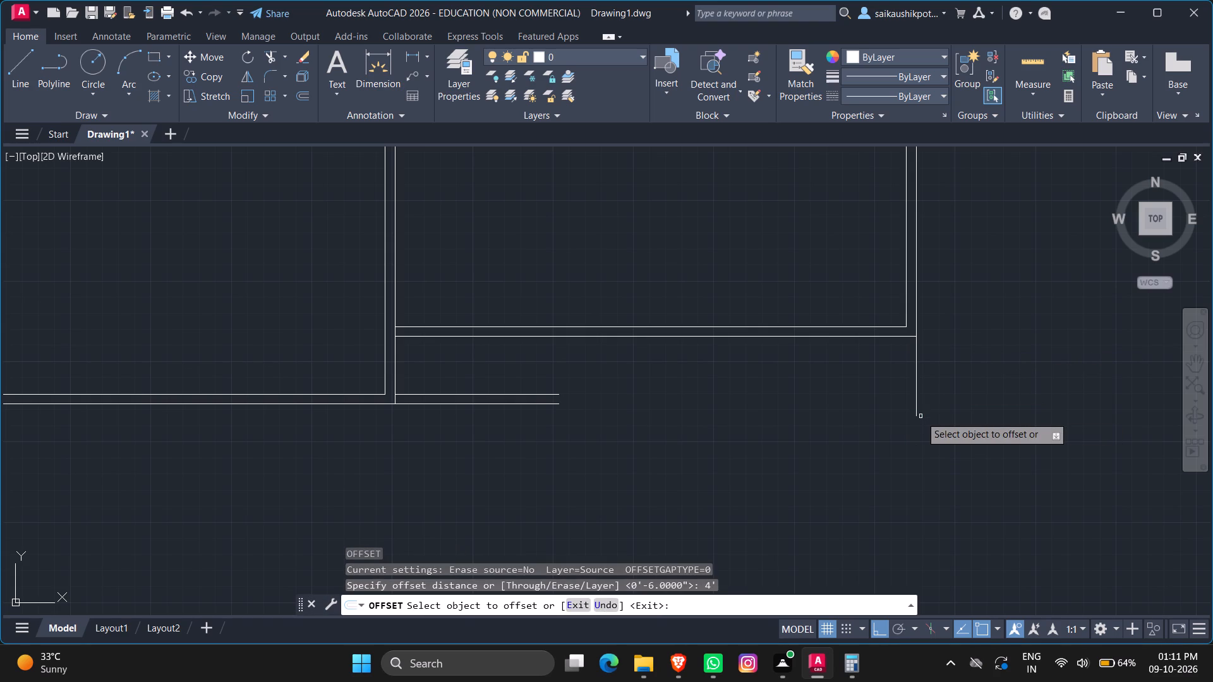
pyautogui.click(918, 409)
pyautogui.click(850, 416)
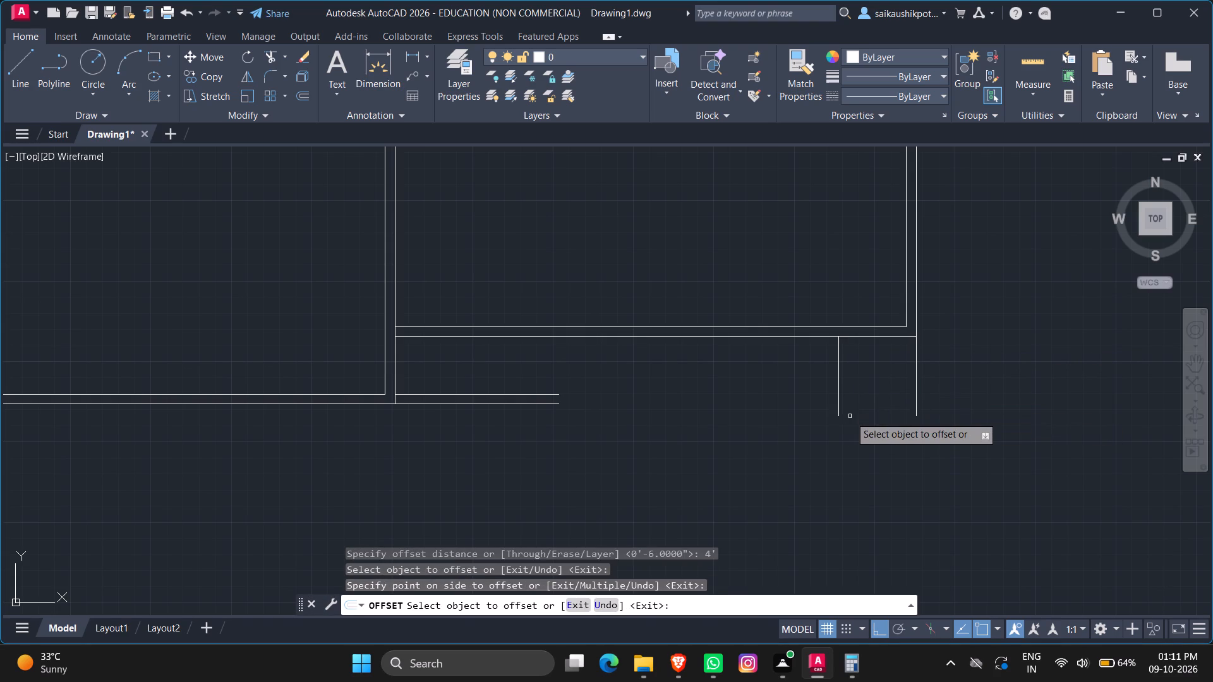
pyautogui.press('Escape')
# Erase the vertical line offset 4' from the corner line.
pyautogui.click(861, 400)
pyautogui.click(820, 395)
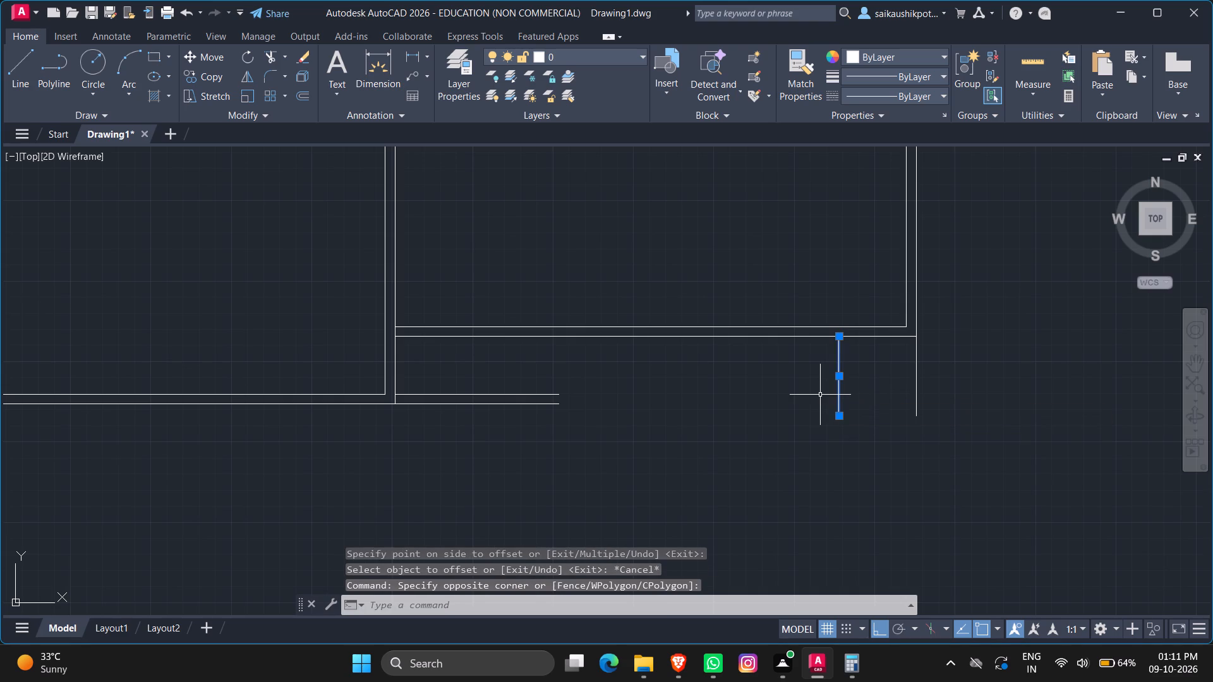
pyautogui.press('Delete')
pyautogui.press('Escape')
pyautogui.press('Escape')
# Offset the short vertical line below the corner 3' to the left.
pyautogui.press('o')
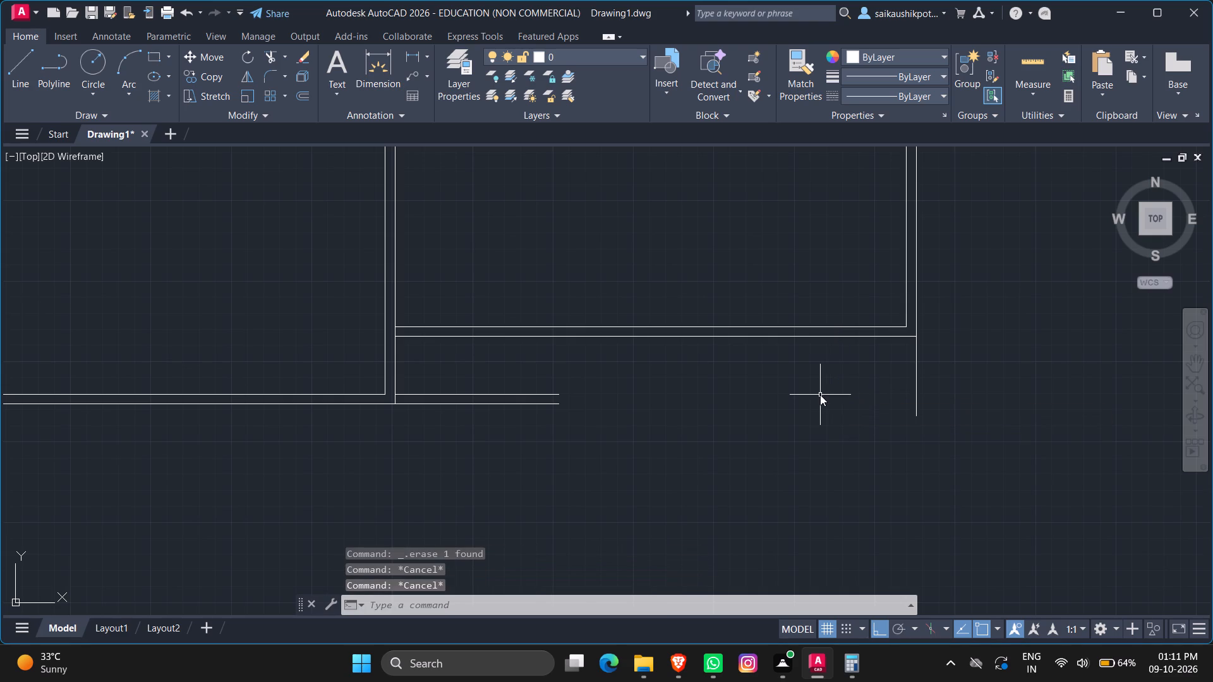
pyautogui.press('Return')
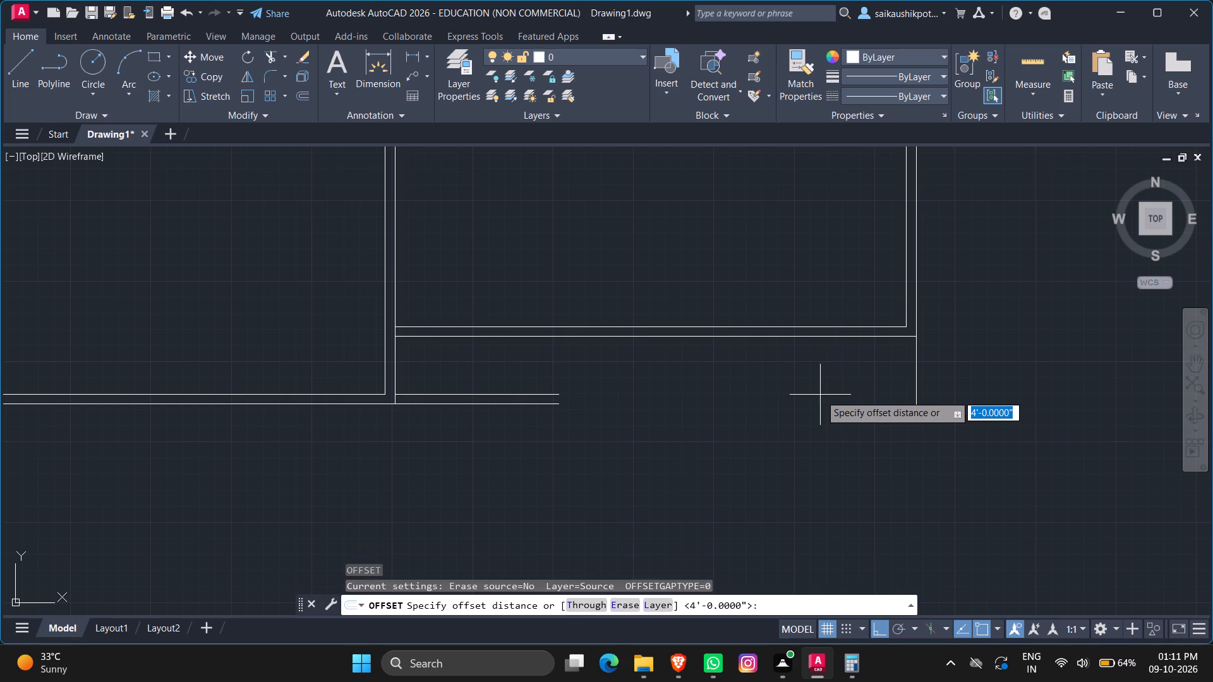
pyautogui.write("3'")
pyautogui.press('Return')
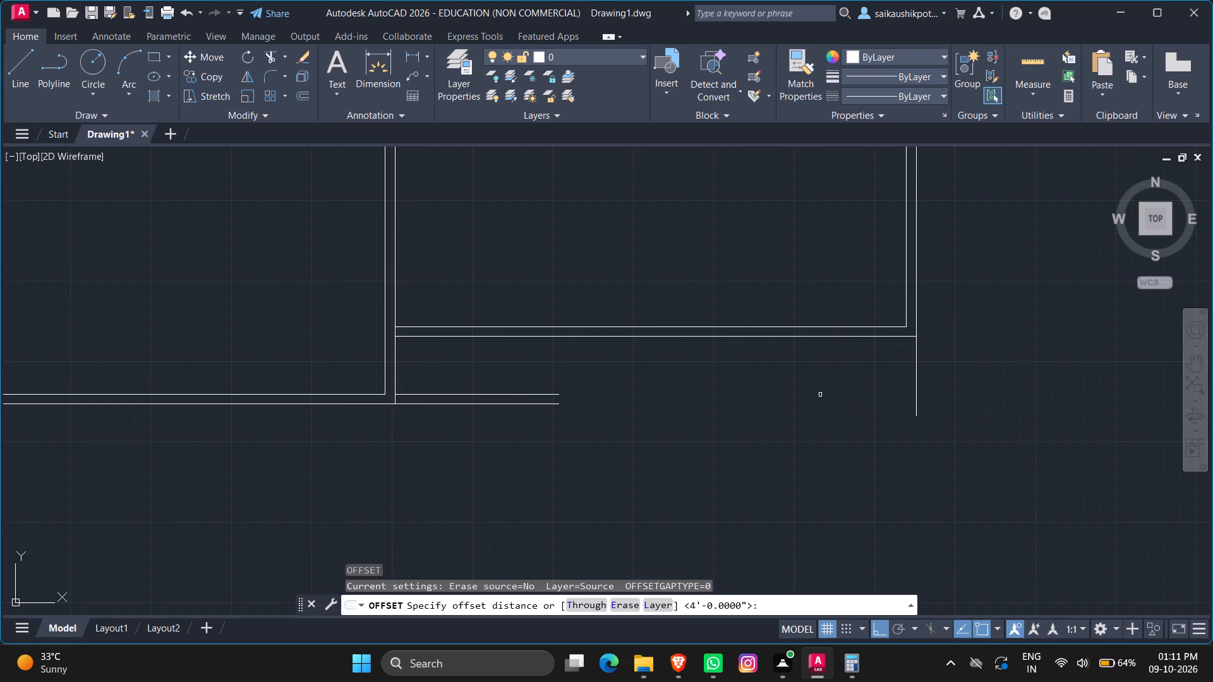
pyautogui.click(915, 376)
pyautogui.click(860, 397)
pyautogui.press('Escape')
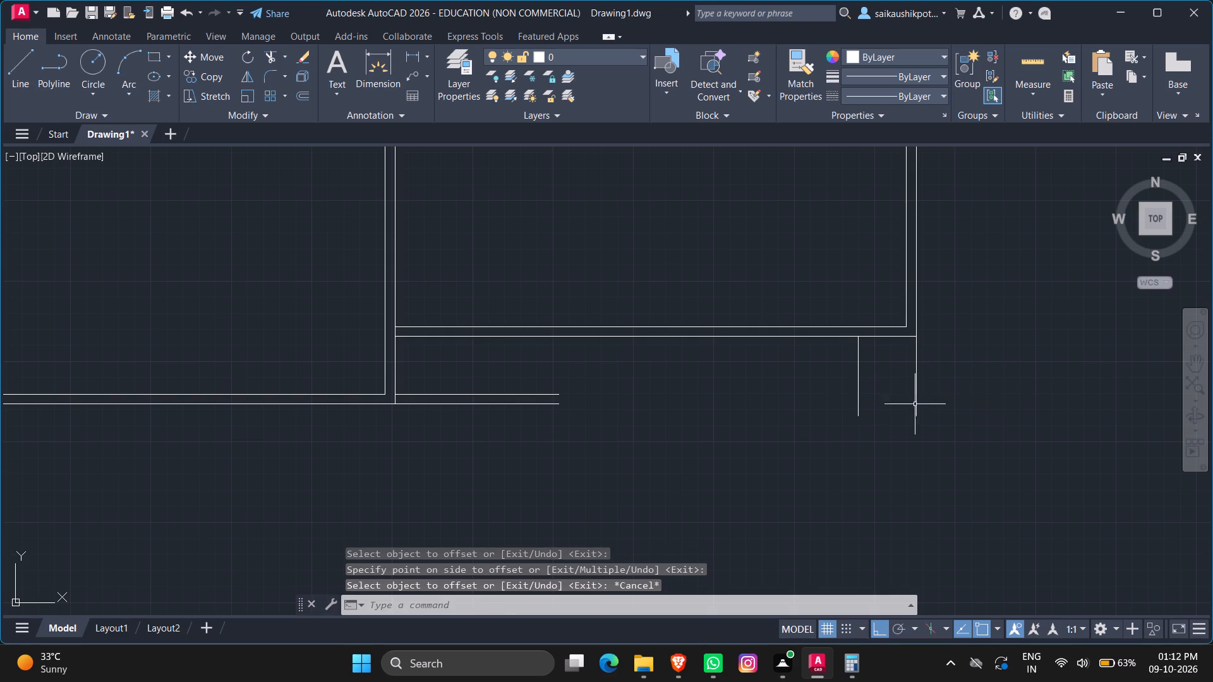
# Erase the original short vertical line below the outer corner, keeping its 3' offset copy.
pyautogui.click(929, 398)
pyautogui.click(898, 395)
pyautogui.press('Delete')
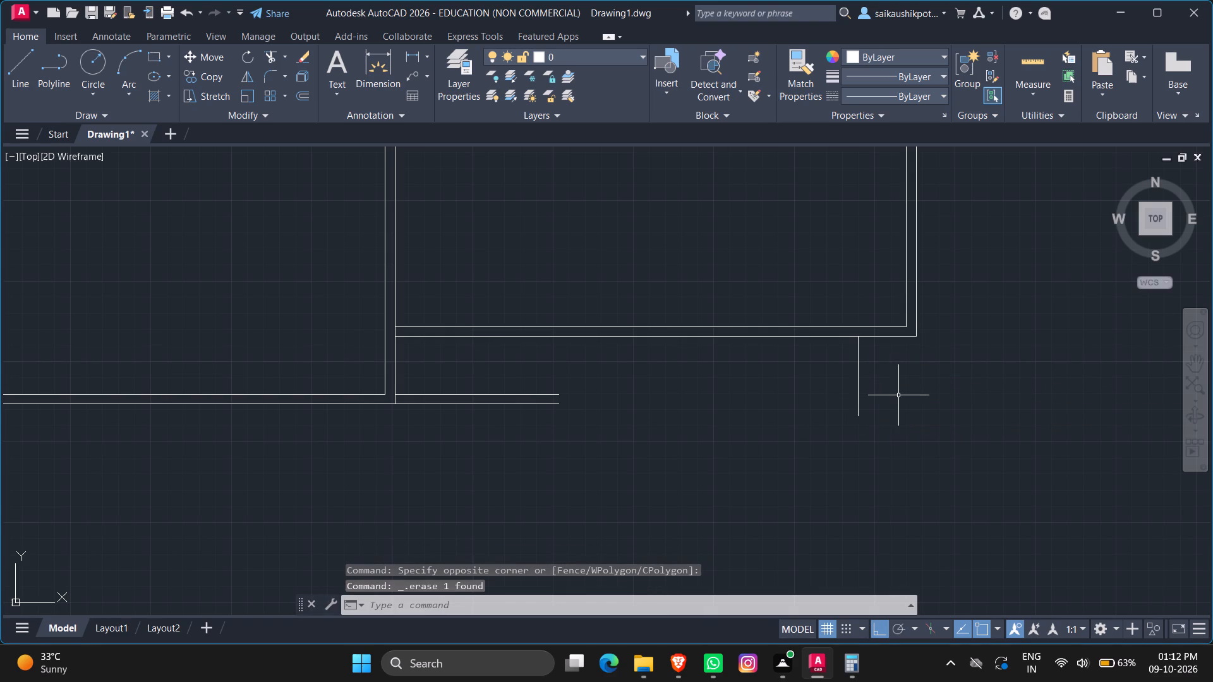
# Stretch the short horizontal wall's upper line, at the lower row's right end, to meet the short vertical line.
pyautogui.scroll(-2, 898, 395)
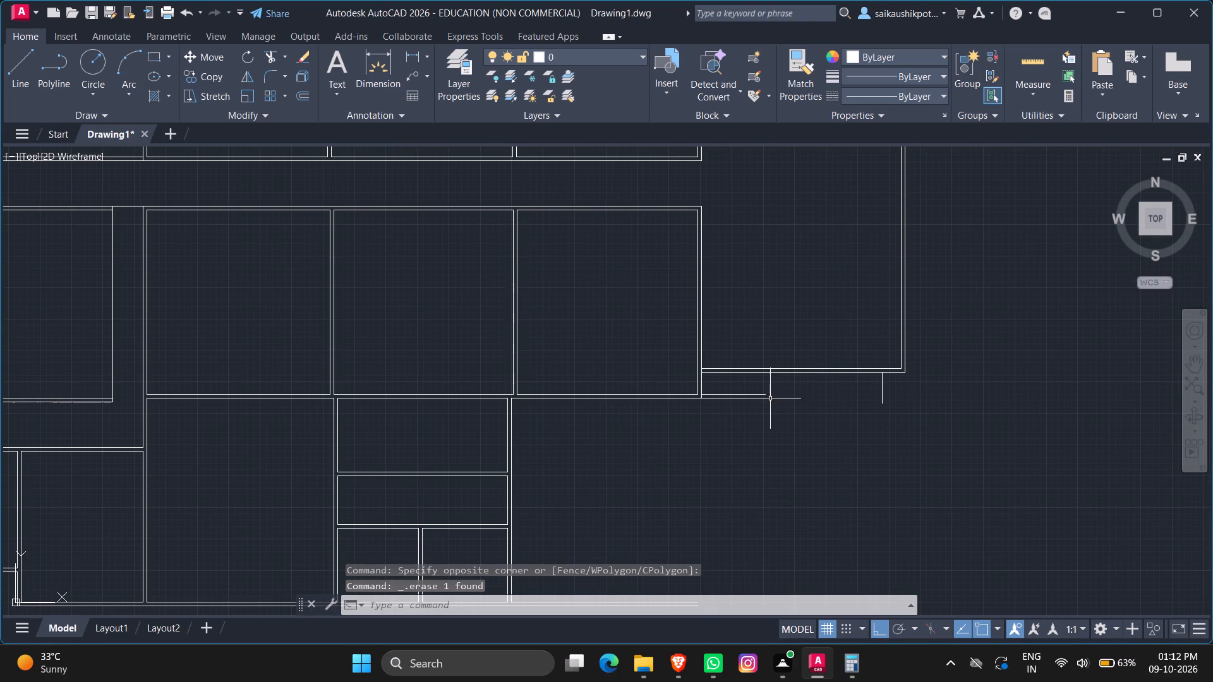
pyautogui.scroll(4, 766, 398)
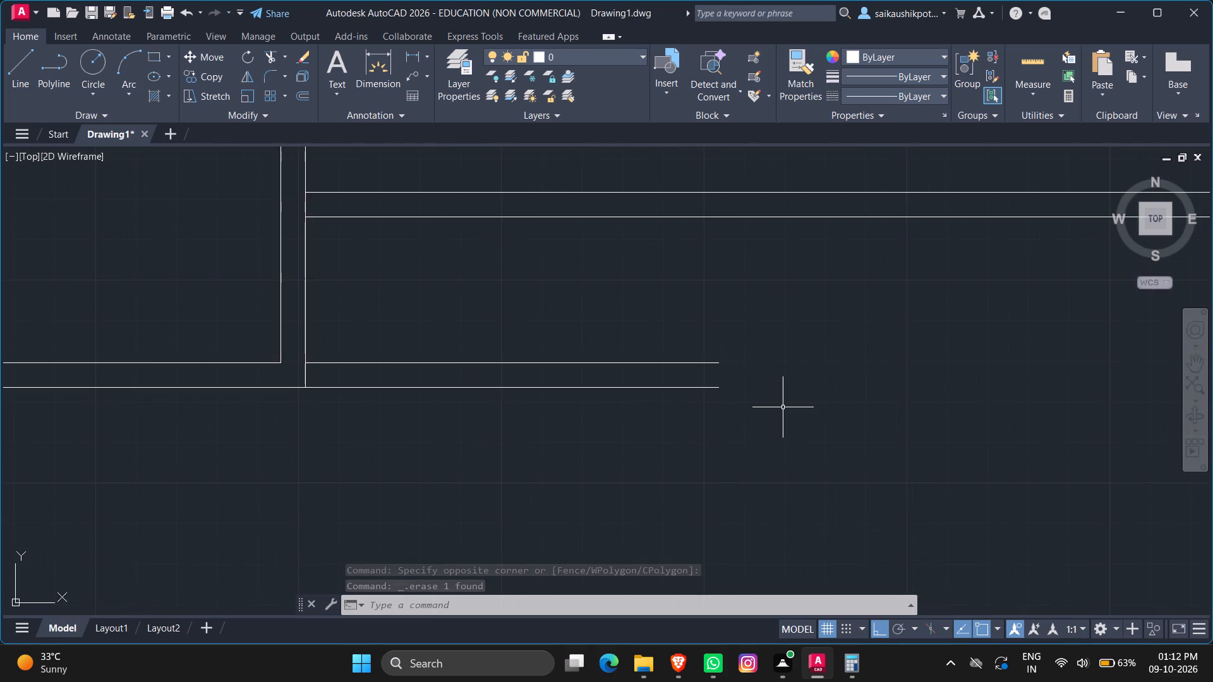
pyautogui.scroll(-1, 783, 407)
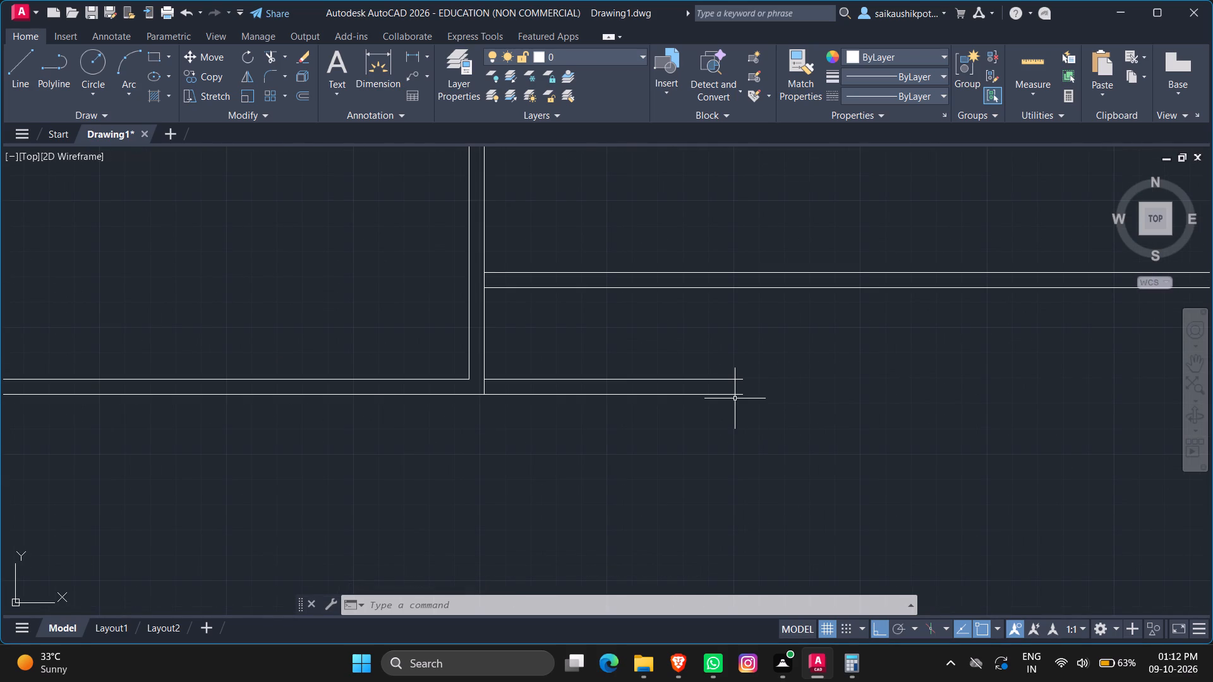
pyautogui.click(725, 395)
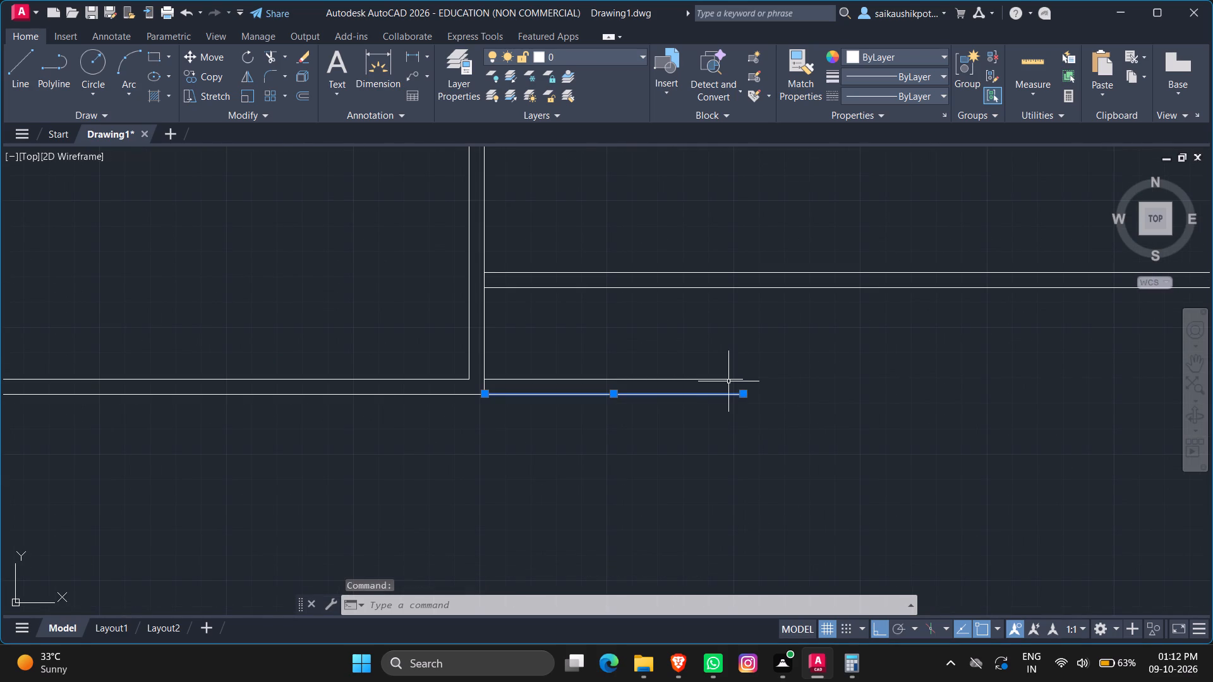
pyautogui.click(728, 381)
pyautogui.scroll(-1, 728, 443)
pyautogui.scroll(-1, 783, 457)
pyautogui.scroll(1, 783, 457)
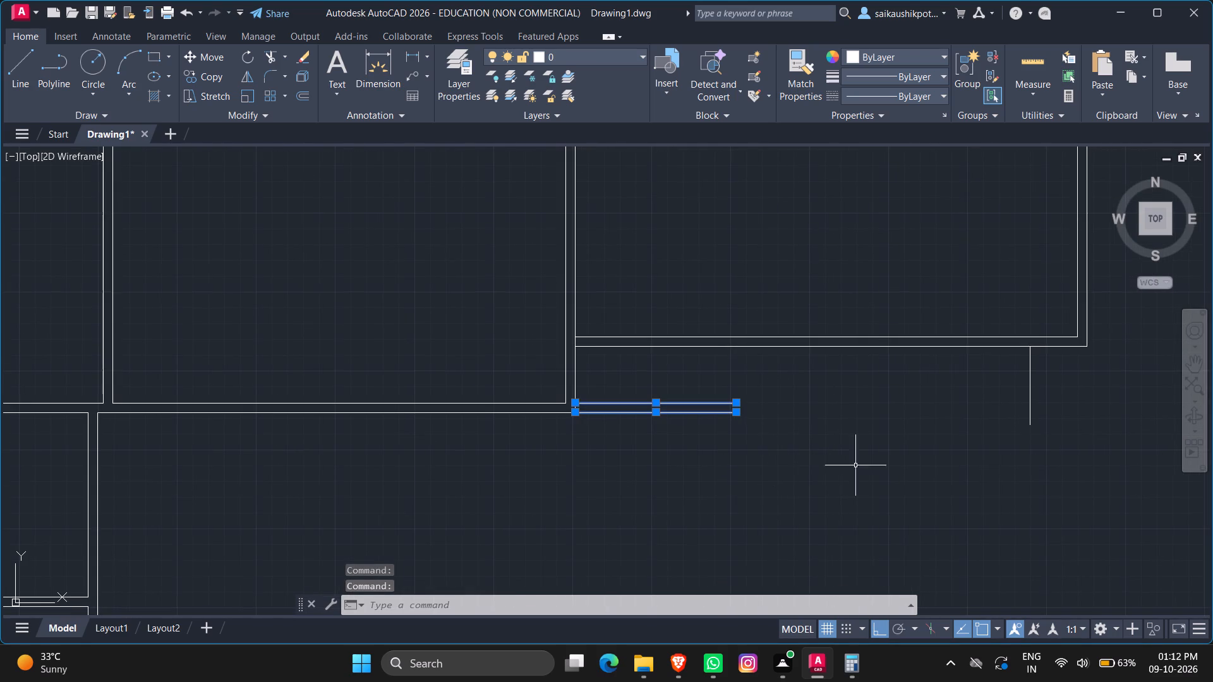
pyautogui.scroll(1, 884, 455)
pyautogui.scroll(-2, 830, 452)
pyautogui.scroll(2, 856, 460)
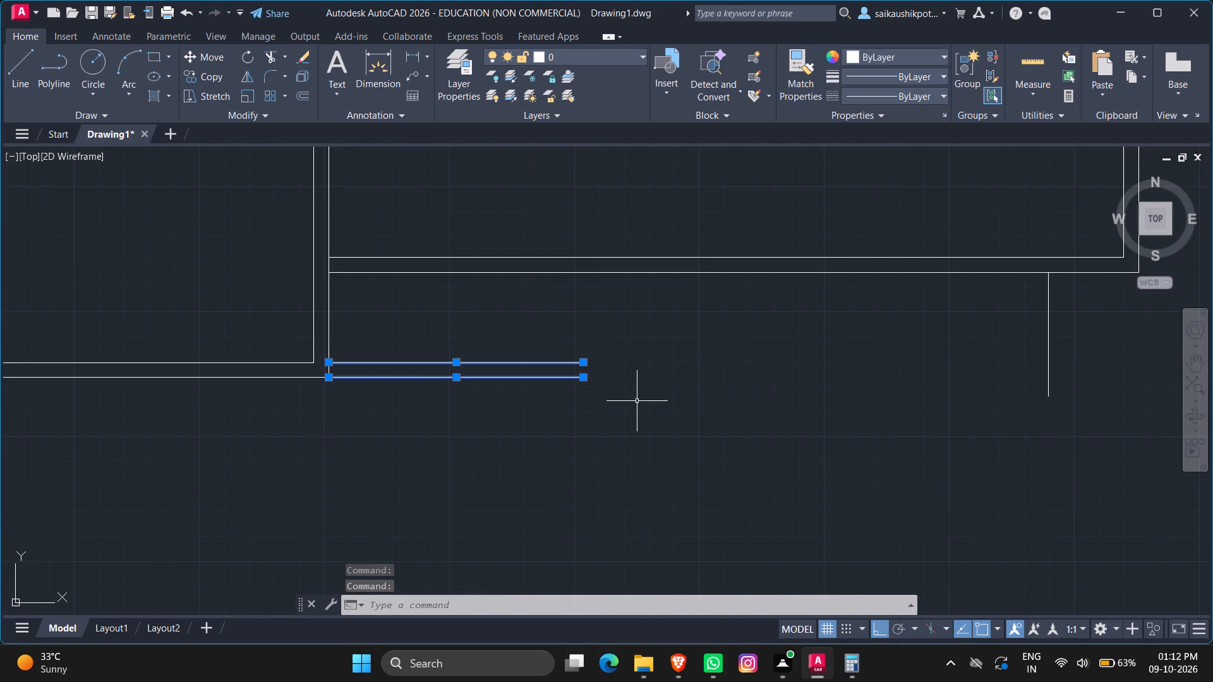
pyautogui.click(584, 362)
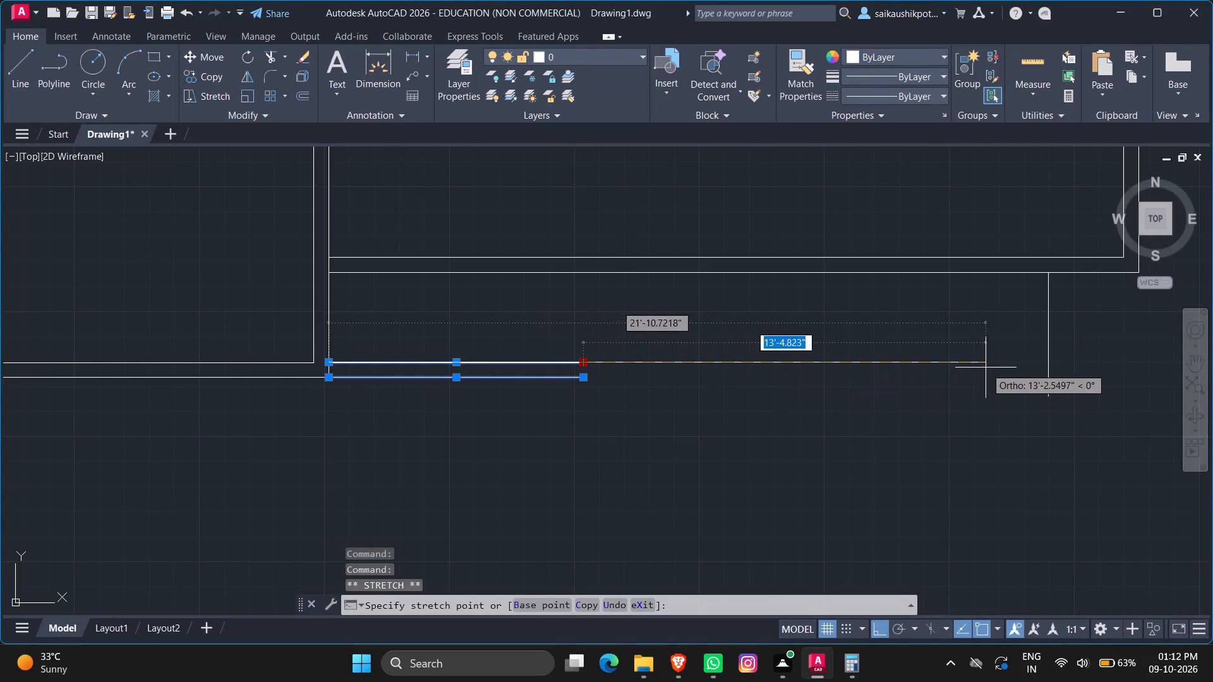
pyautogui.click(1046, 366)
pyautogui.press('Escape')
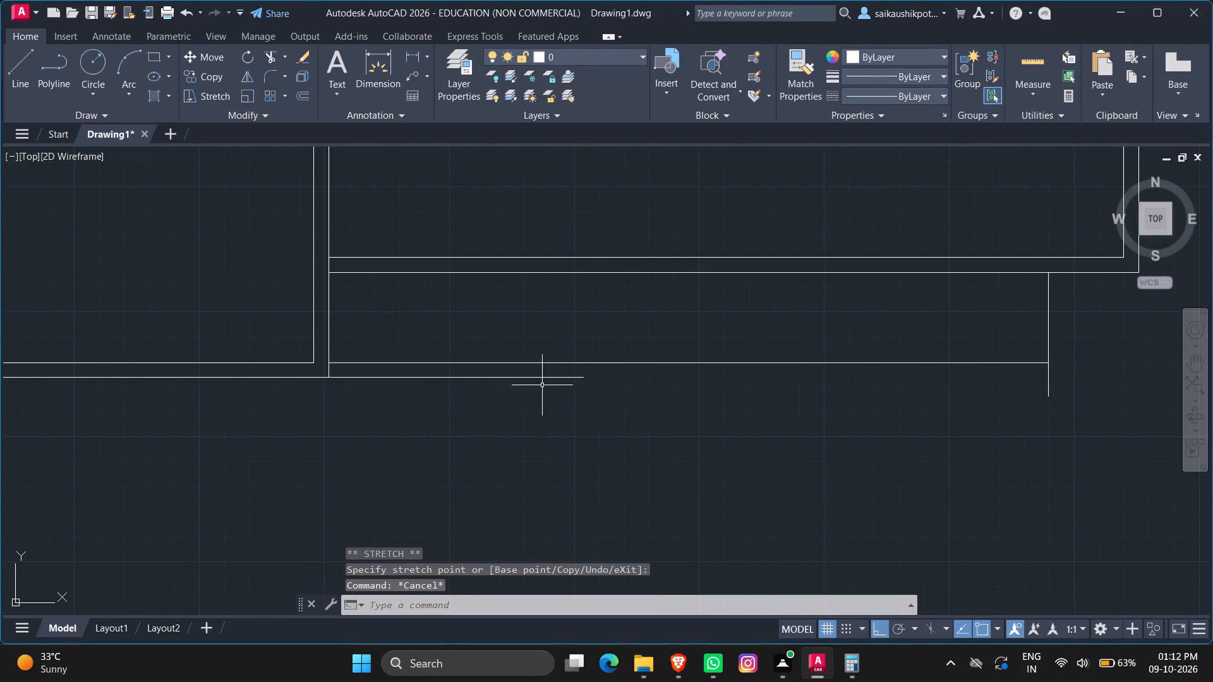
# Stretch the short horizontal wall's lower line, at the lower row's right end, to meet the short vertical line.
pyautogui.click(571, 379)
pyautogui.scroll(-2, 440, 548)
pyautogui.scroll(-1, 510, 473)
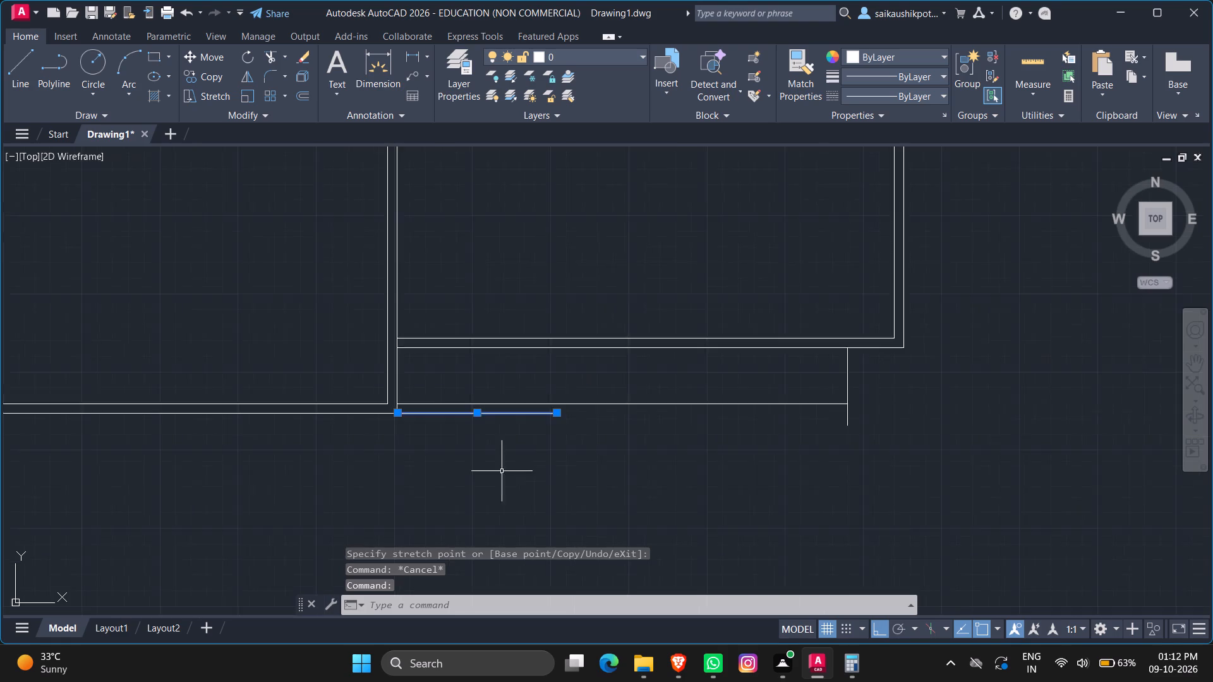
pyautogui.scroll(-1, 498, 470)
pyautogui.scroll(2, 582, 458)
pyautogui.click(455, 399)
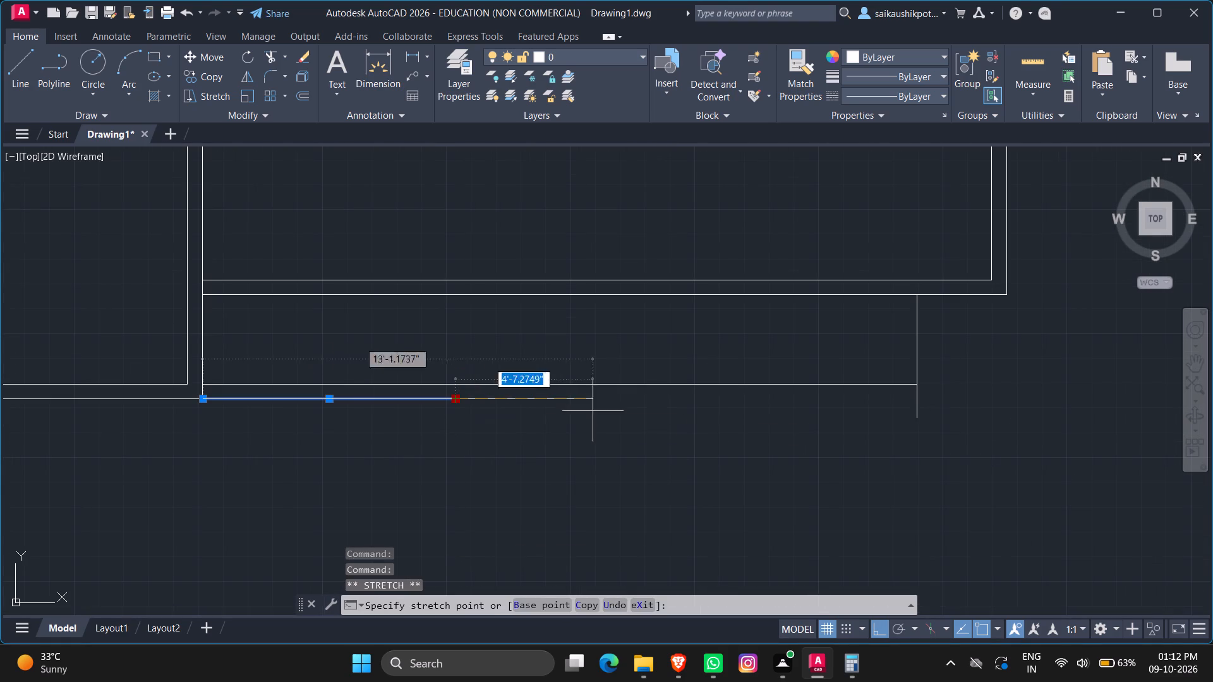
pyautogui.click(914, 400)
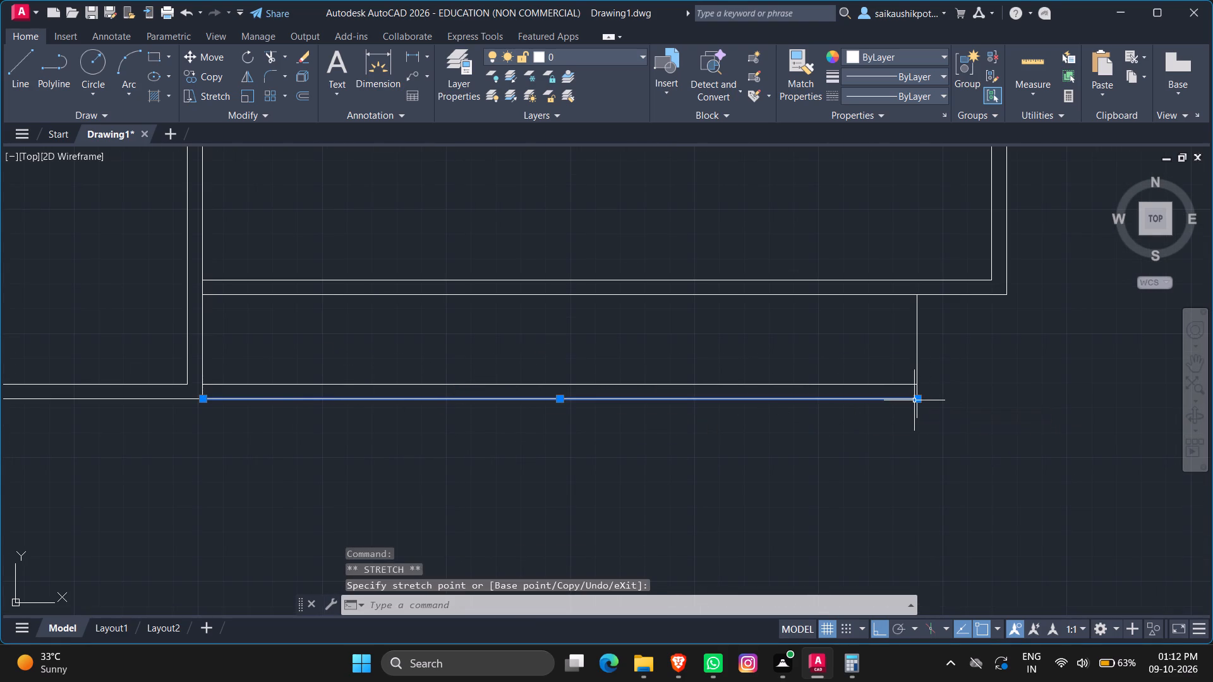
pyautogui.press('Escape')
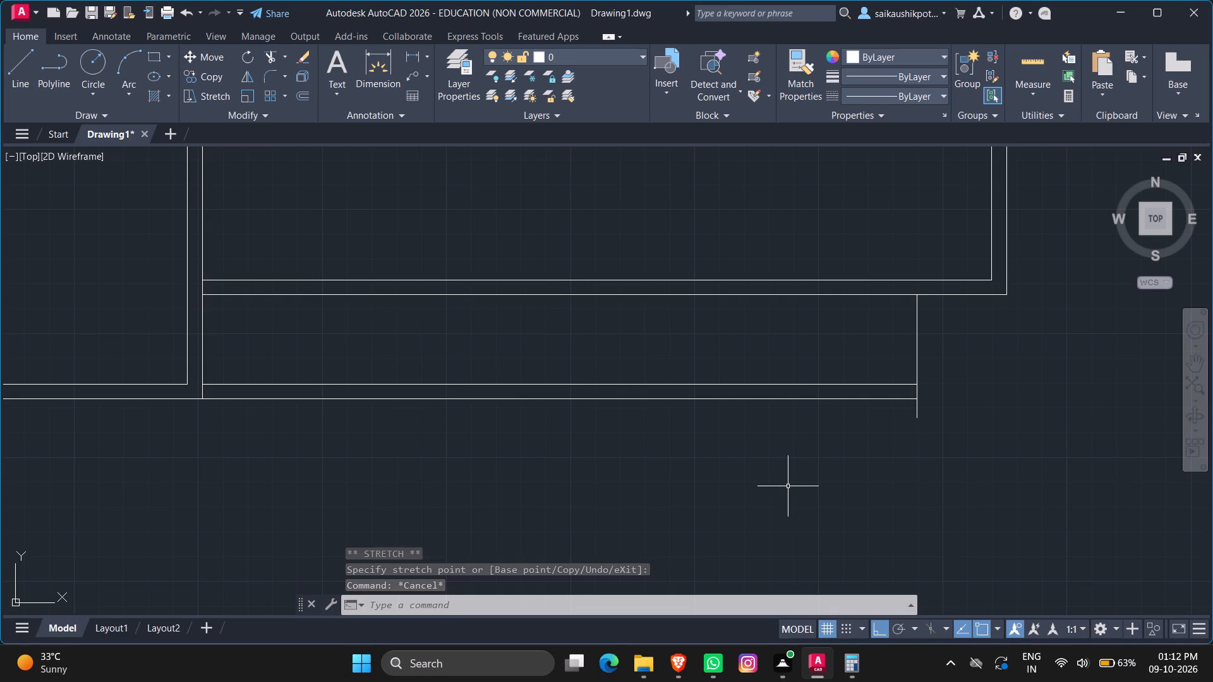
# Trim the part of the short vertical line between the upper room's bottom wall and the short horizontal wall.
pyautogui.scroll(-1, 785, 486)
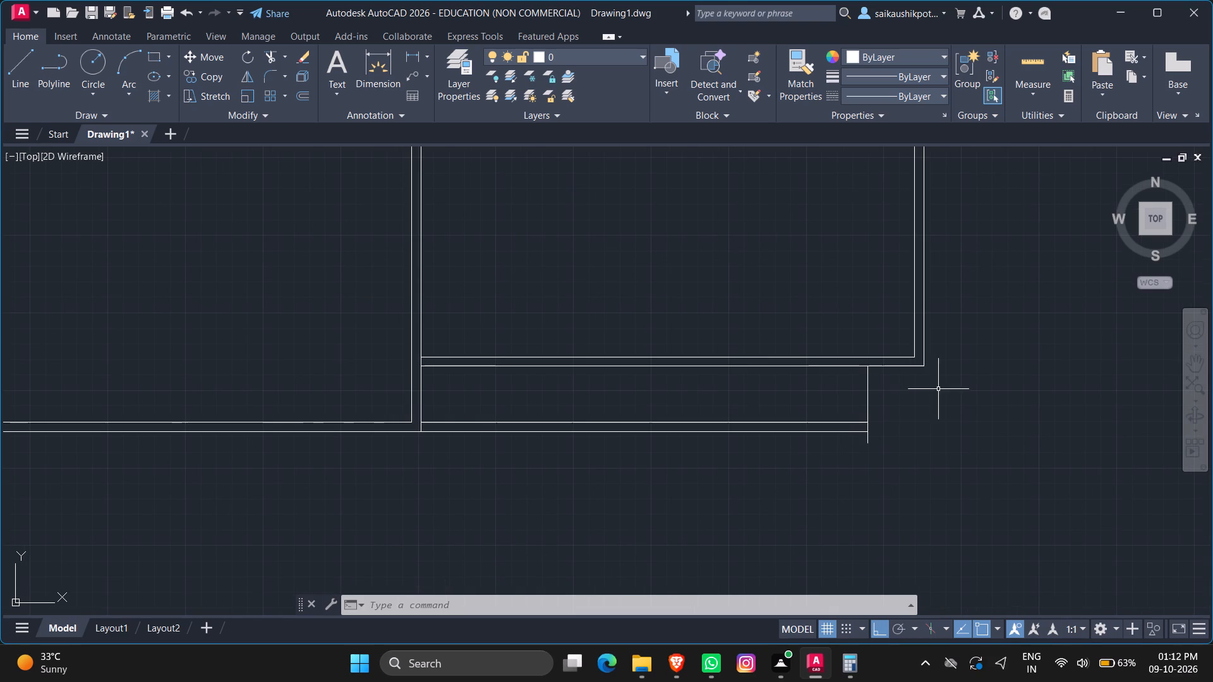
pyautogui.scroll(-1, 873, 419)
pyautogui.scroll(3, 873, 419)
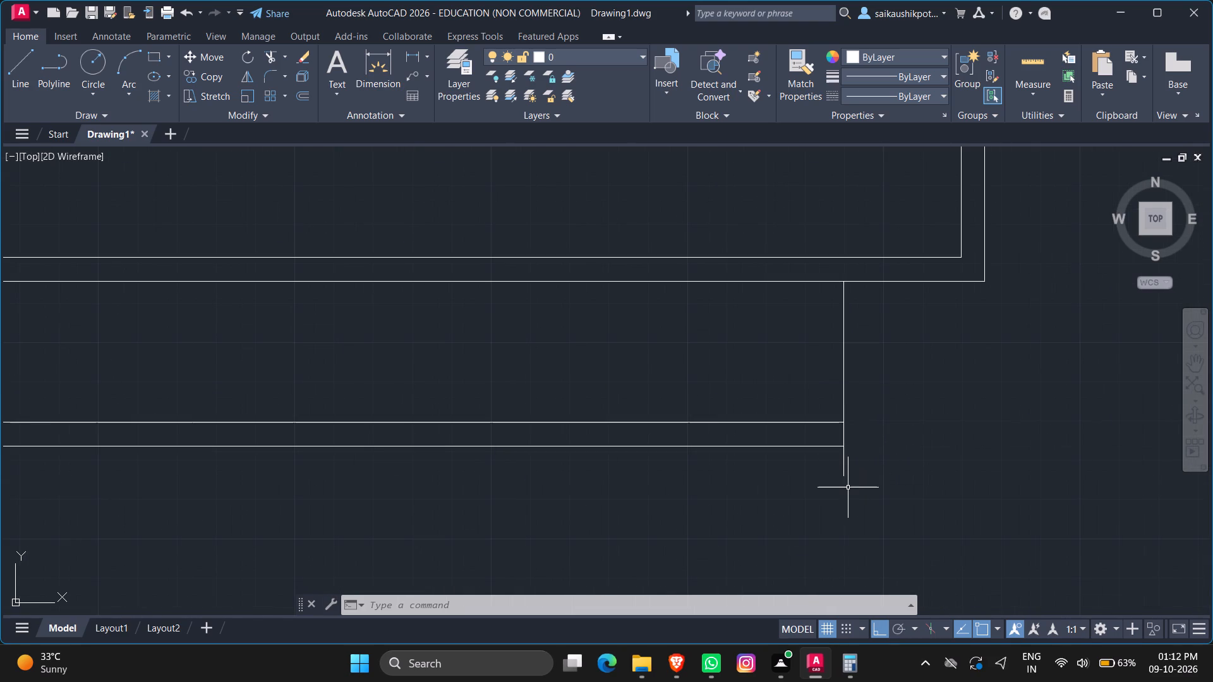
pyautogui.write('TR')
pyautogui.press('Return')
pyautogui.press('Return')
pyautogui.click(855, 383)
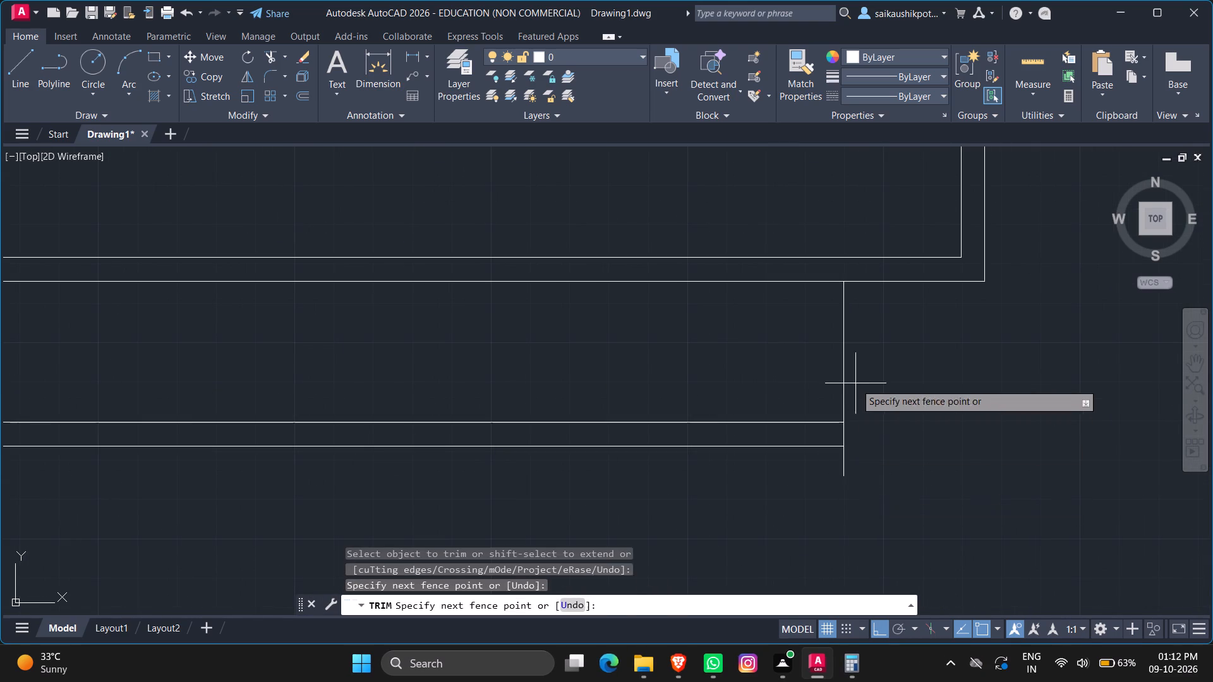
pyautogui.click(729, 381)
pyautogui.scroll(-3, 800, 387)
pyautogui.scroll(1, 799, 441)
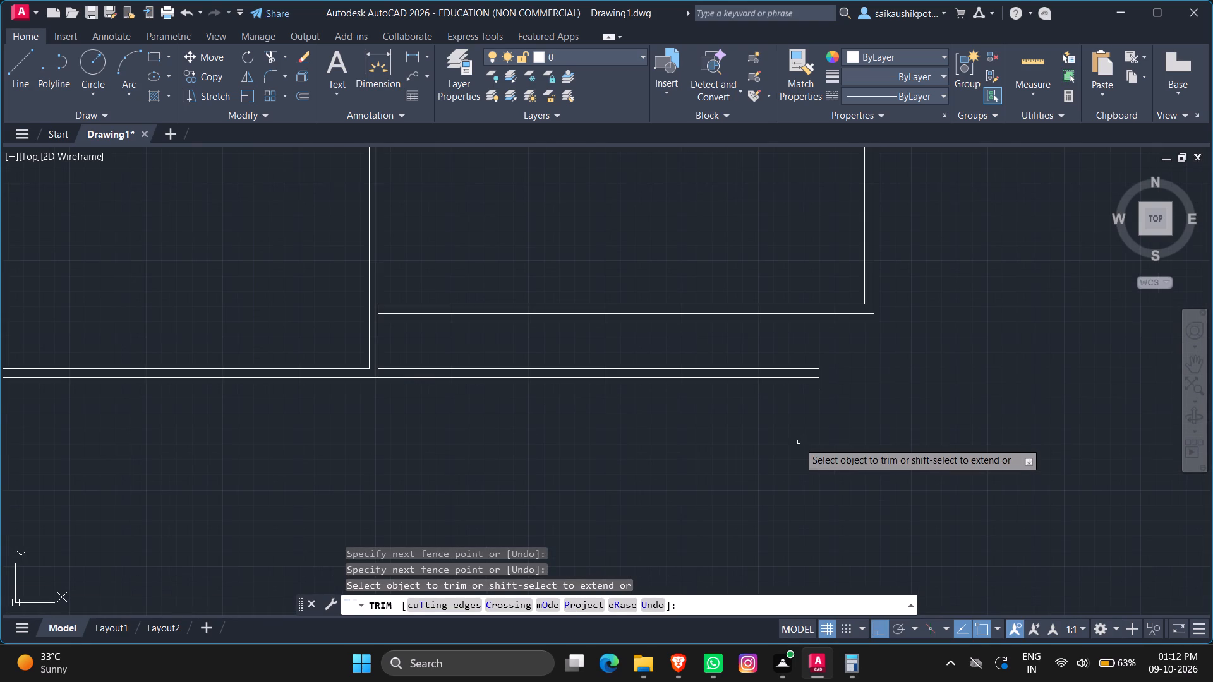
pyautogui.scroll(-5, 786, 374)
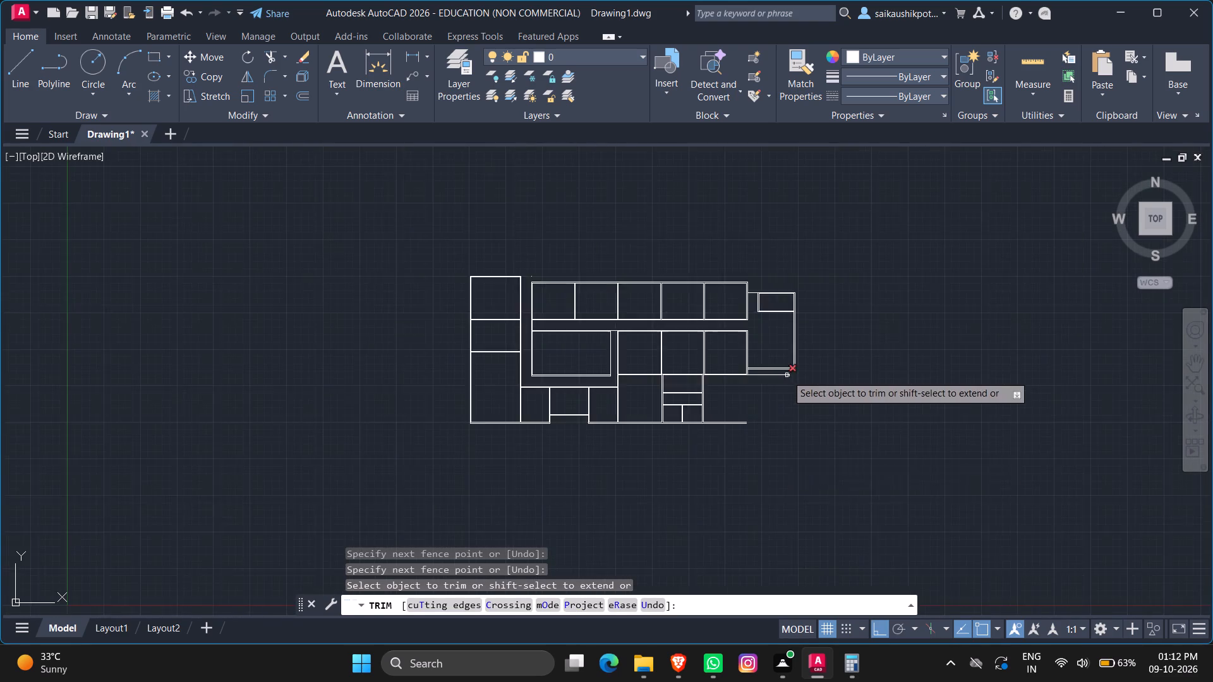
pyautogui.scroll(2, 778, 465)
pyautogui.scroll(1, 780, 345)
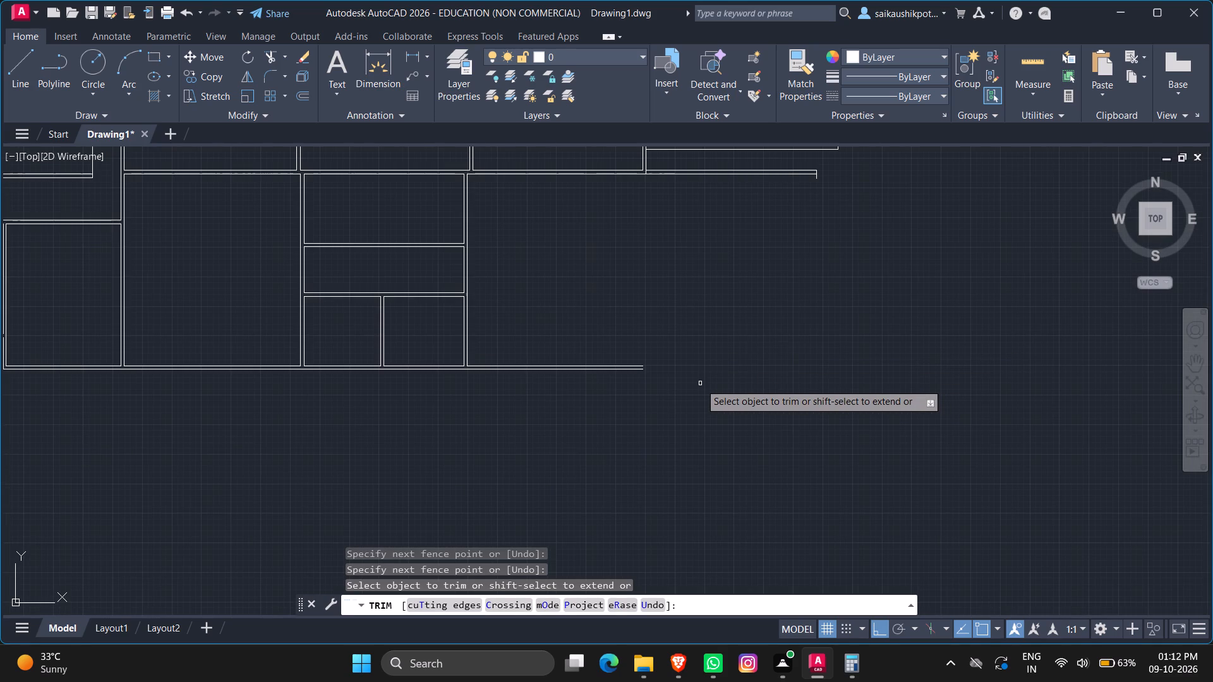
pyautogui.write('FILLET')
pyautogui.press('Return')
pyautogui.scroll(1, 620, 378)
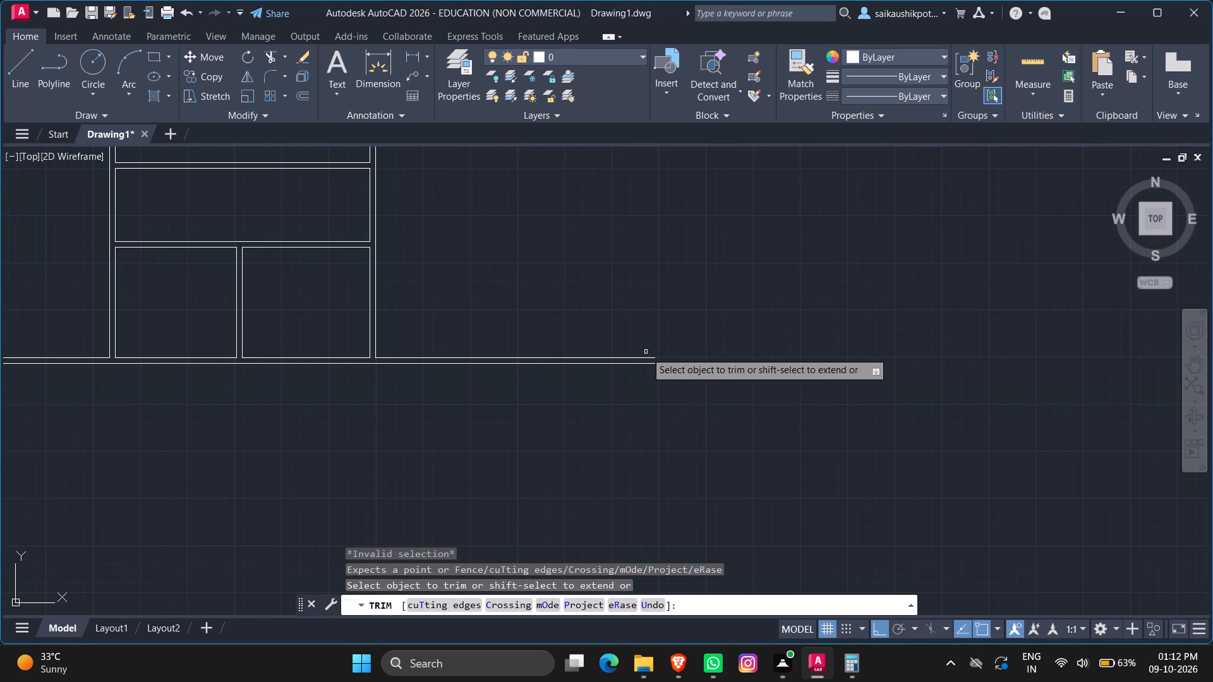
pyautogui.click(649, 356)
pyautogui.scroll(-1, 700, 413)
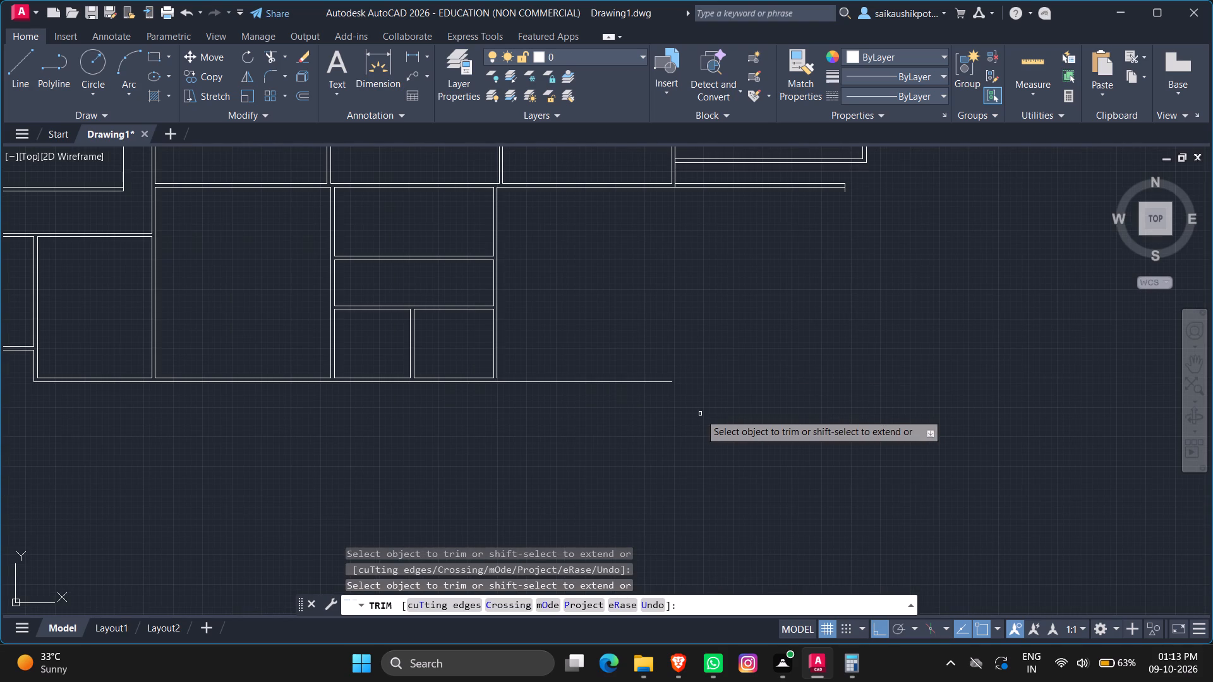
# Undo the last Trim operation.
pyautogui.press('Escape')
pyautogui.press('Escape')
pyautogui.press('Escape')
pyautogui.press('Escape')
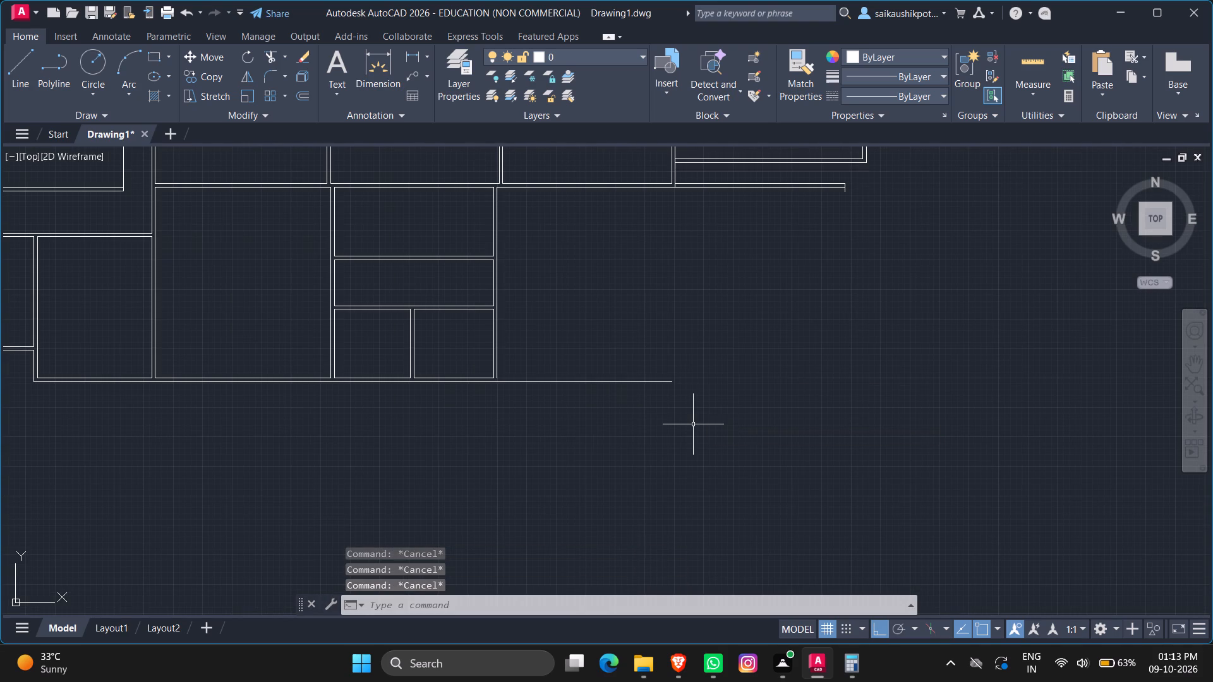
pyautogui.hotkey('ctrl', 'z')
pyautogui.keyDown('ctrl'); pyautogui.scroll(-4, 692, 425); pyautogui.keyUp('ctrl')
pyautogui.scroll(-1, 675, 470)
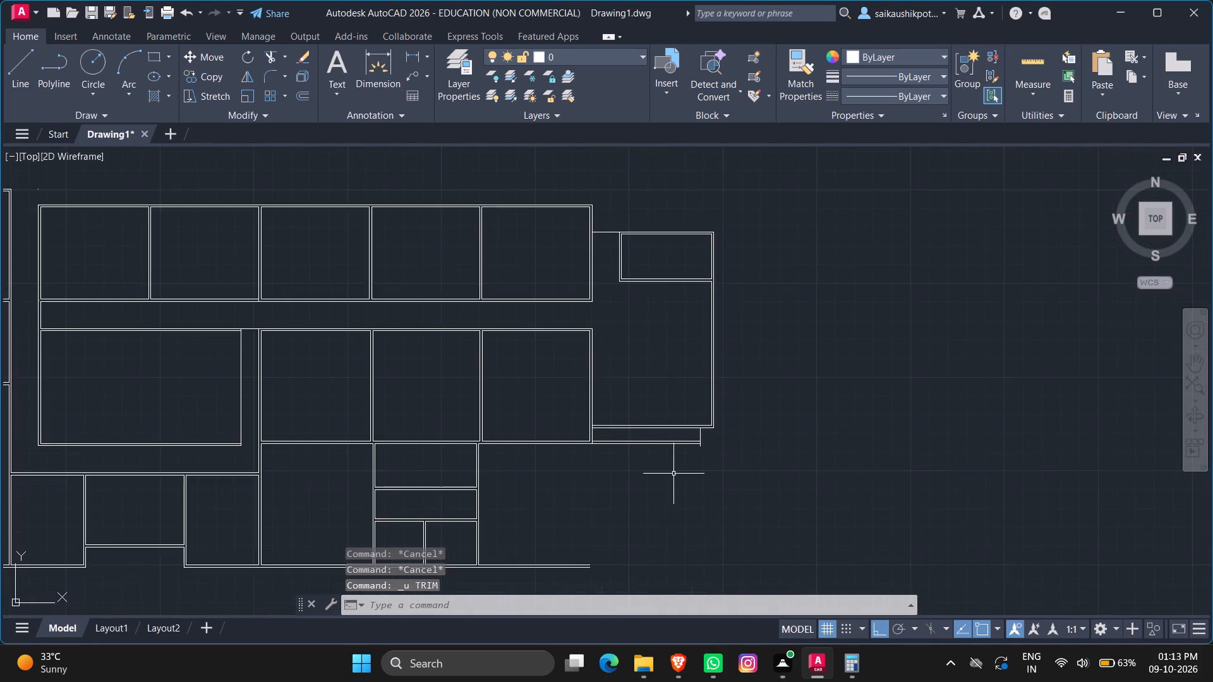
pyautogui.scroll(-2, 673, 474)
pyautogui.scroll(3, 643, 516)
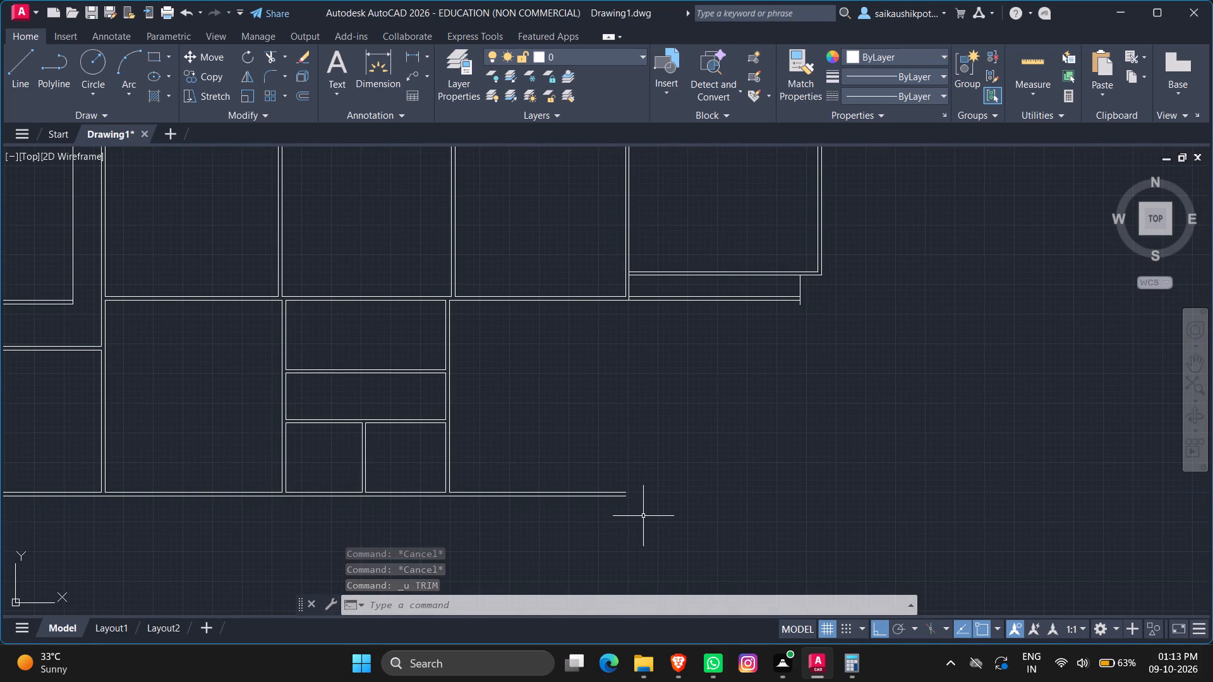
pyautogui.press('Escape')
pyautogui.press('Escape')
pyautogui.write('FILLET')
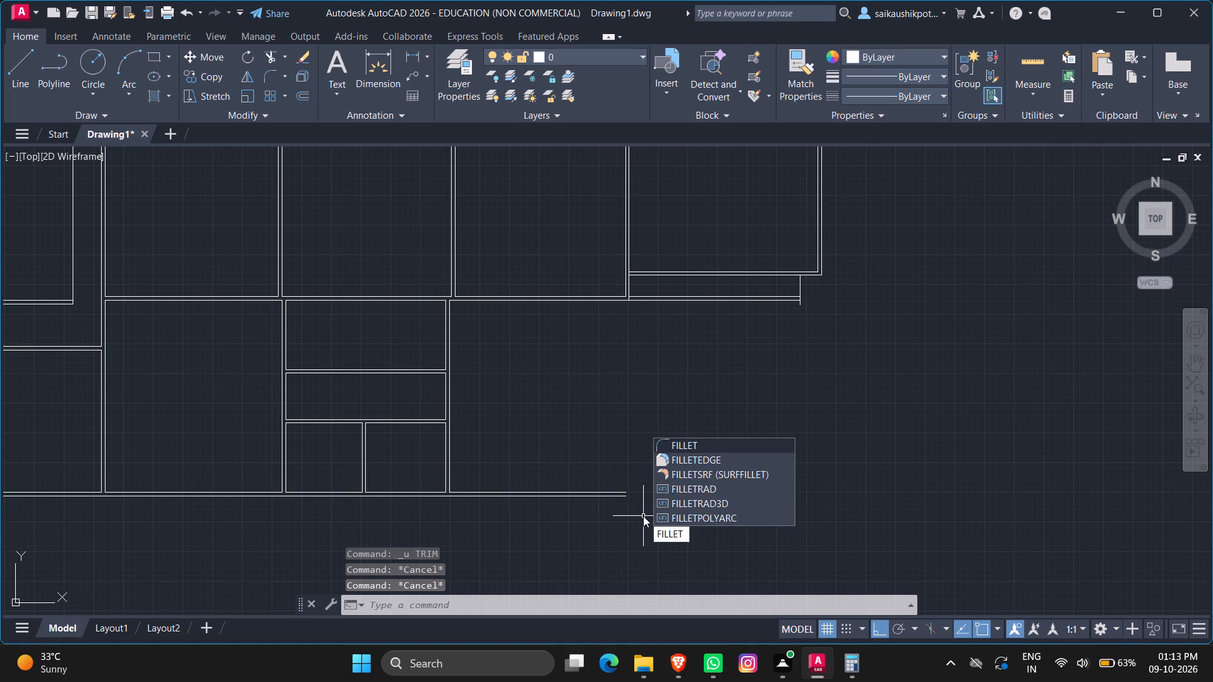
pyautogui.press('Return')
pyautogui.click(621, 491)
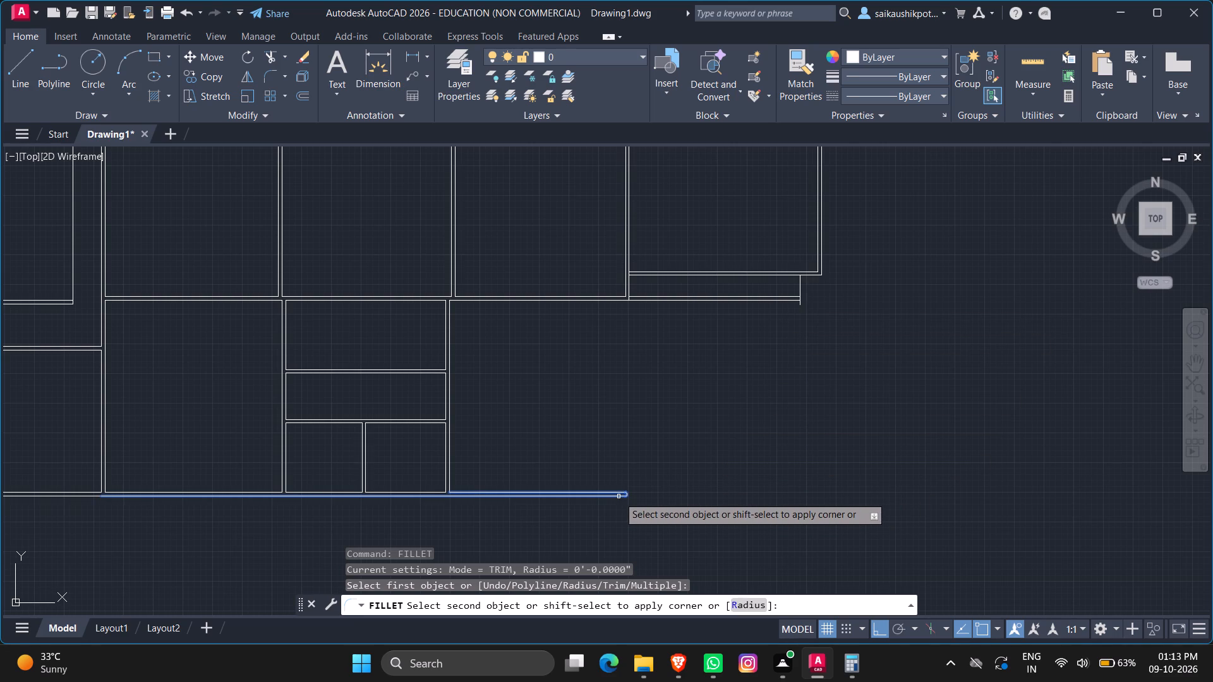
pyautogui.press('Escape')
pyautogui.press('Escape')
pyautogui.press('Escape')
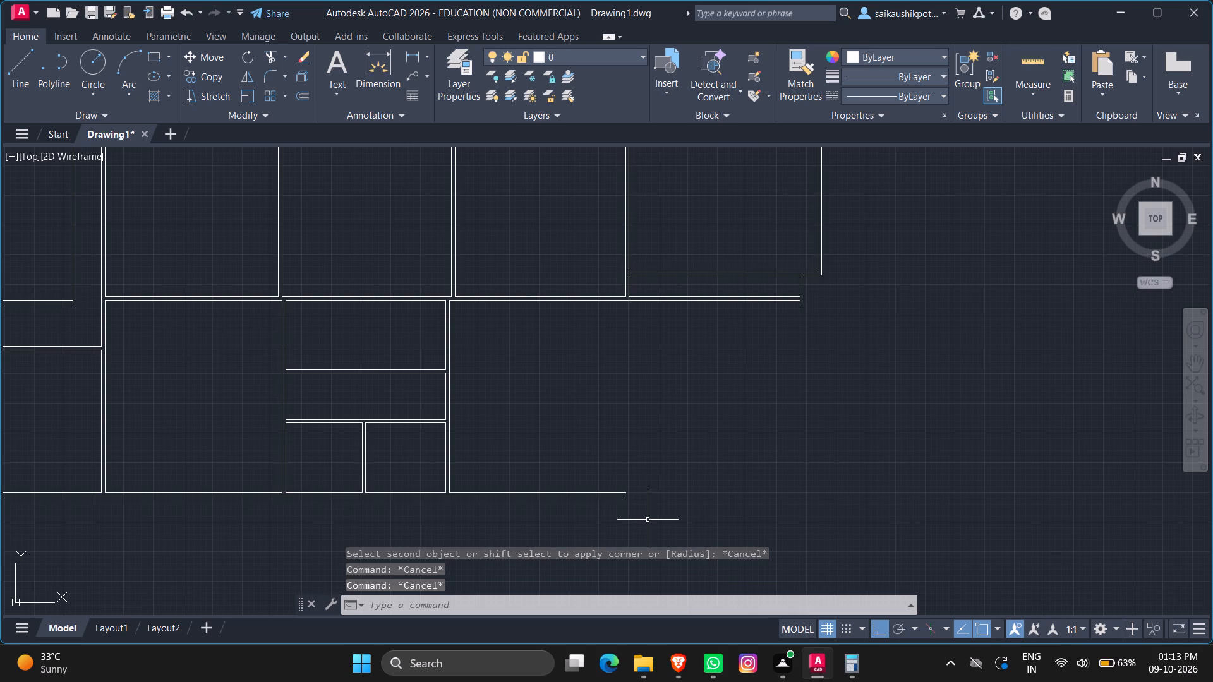
# Fillet the bottom wall's outer line with the short vertical line to form the new room's sharp lower-right corner.
pyautogui.press('space')
pyautogui.scroll(2, 600, 508)
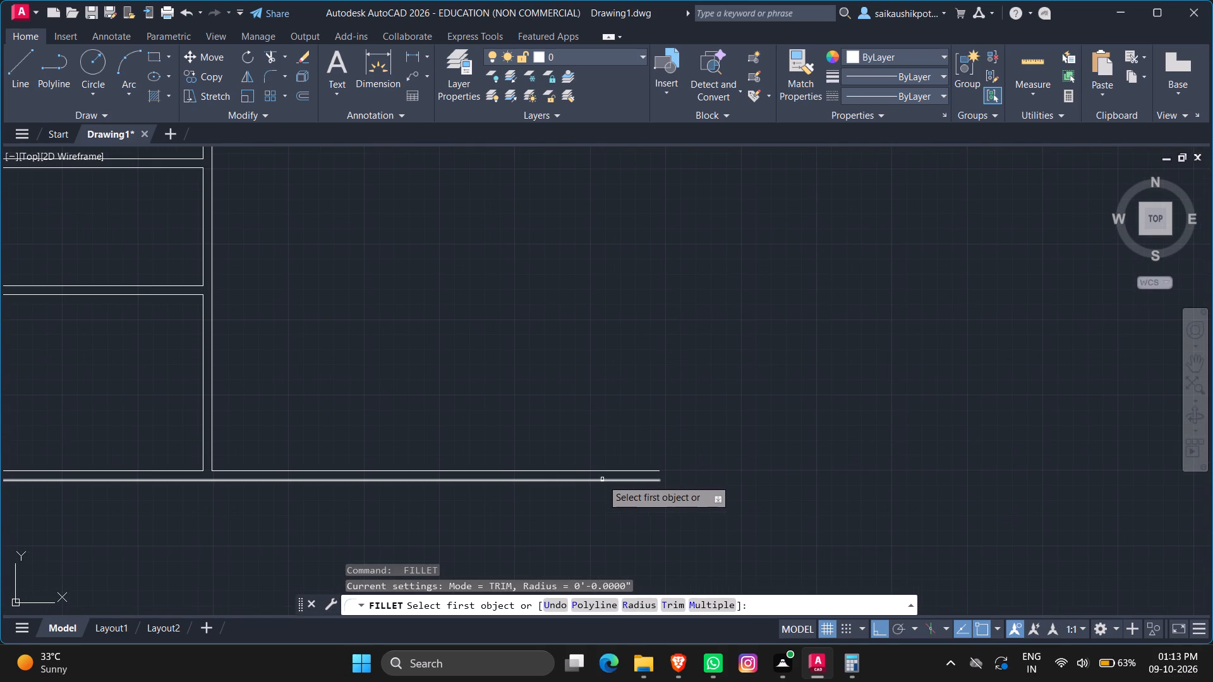
pyautogui.click(601, 479)
pyautogui.scroll(-2, 768, 542)
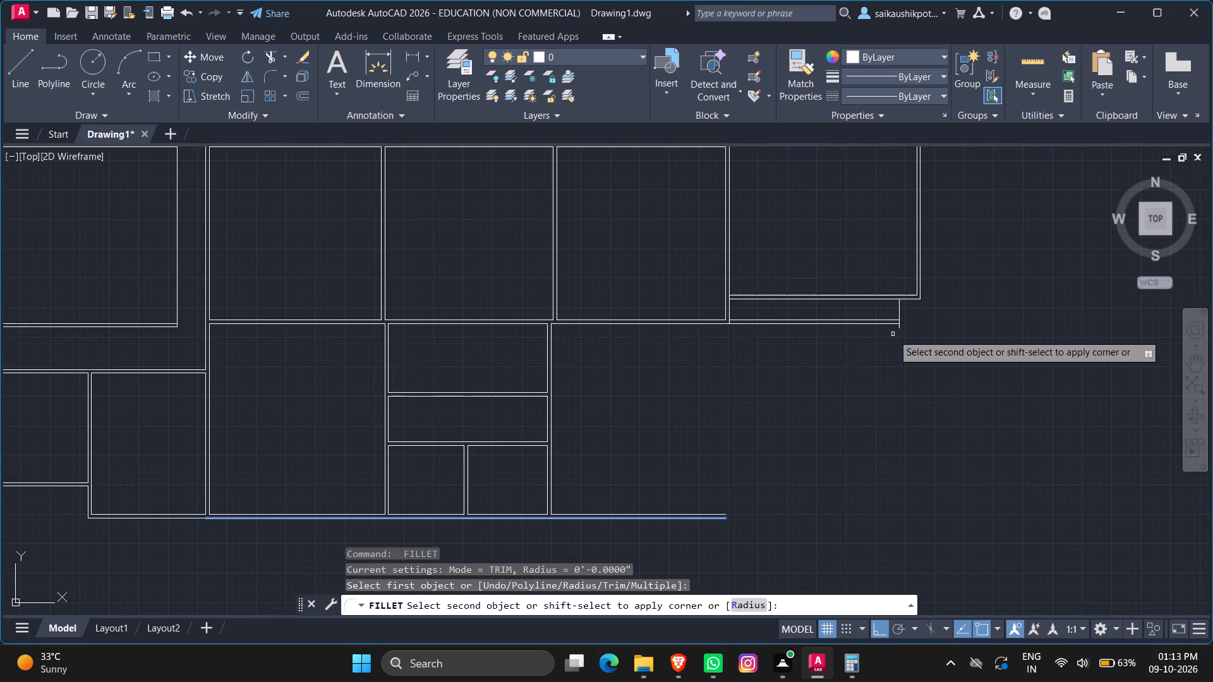
pyautogui.click(900, 327)
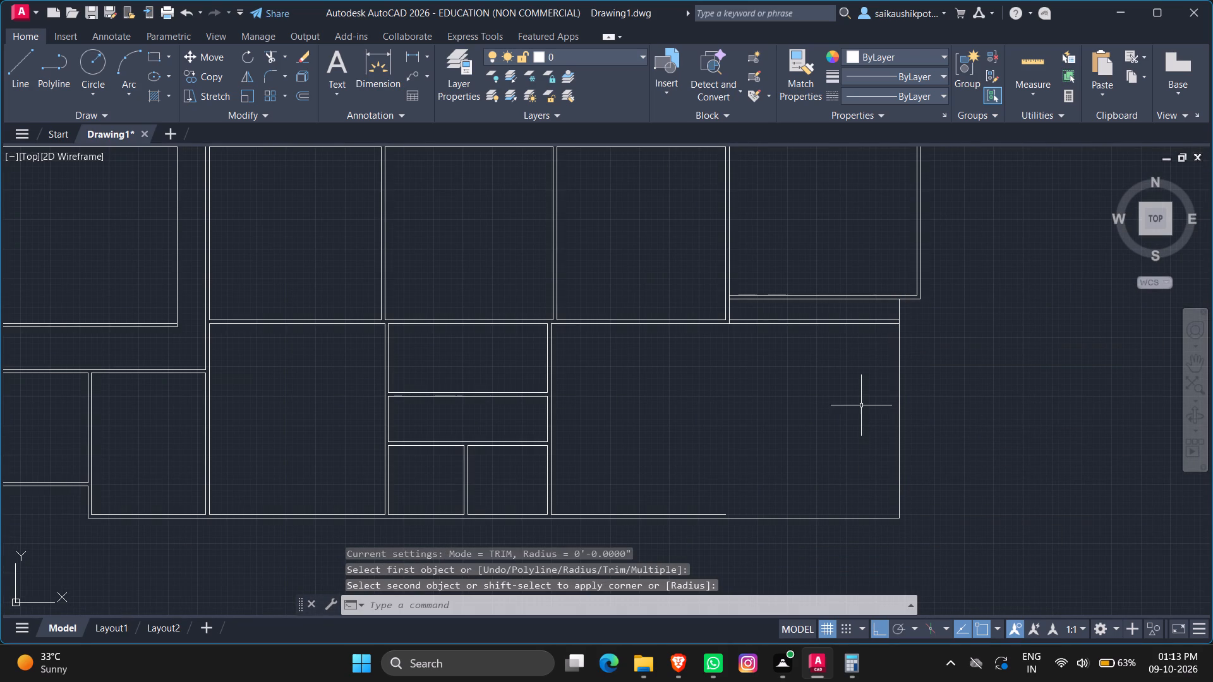
# Trim the vertical line's part between the upper room's bottom wall and the new room's top wall.
pyautogui.scroll(3, 895, 302)
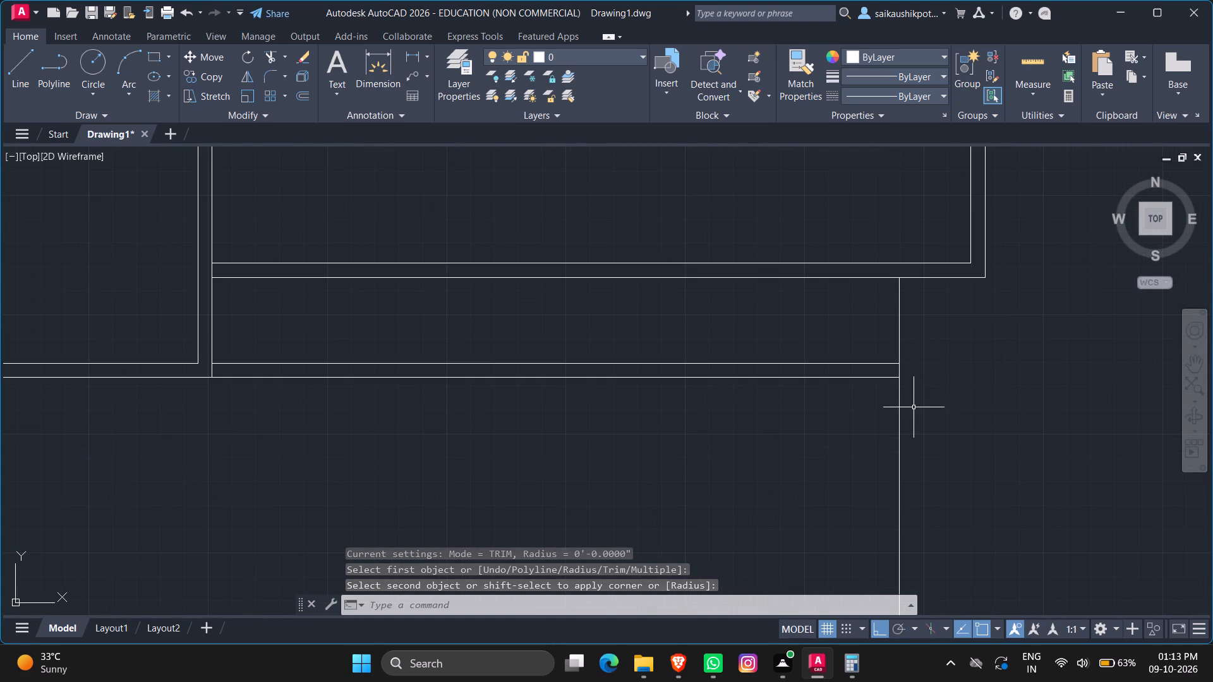
pyautogui.write('TR')
pyautogui.press('Return')
pyautogui.press('Return')
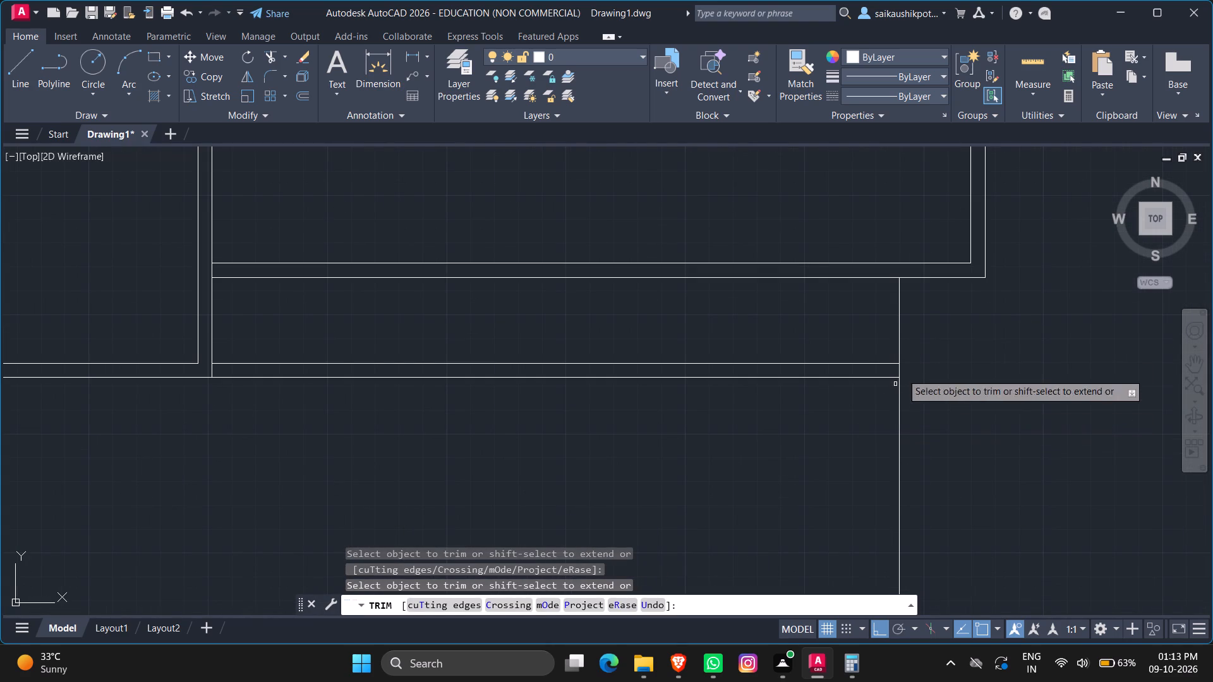
pyautogui.click(929, 341)
pyautogui.click(867, 341)
pyautogui.scroll(-4, 944, 365)
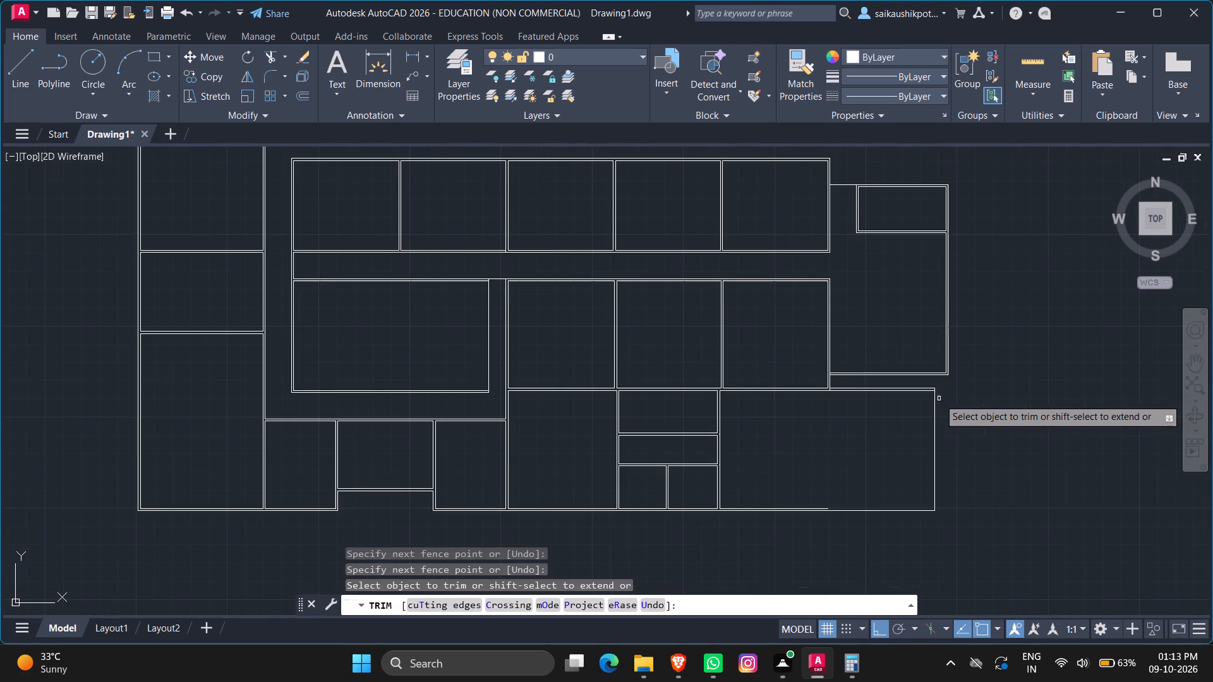
pyautogui.scroll(1, 908, 482)
pyautogui.press('Escape')
pyautogui.press('Escape')
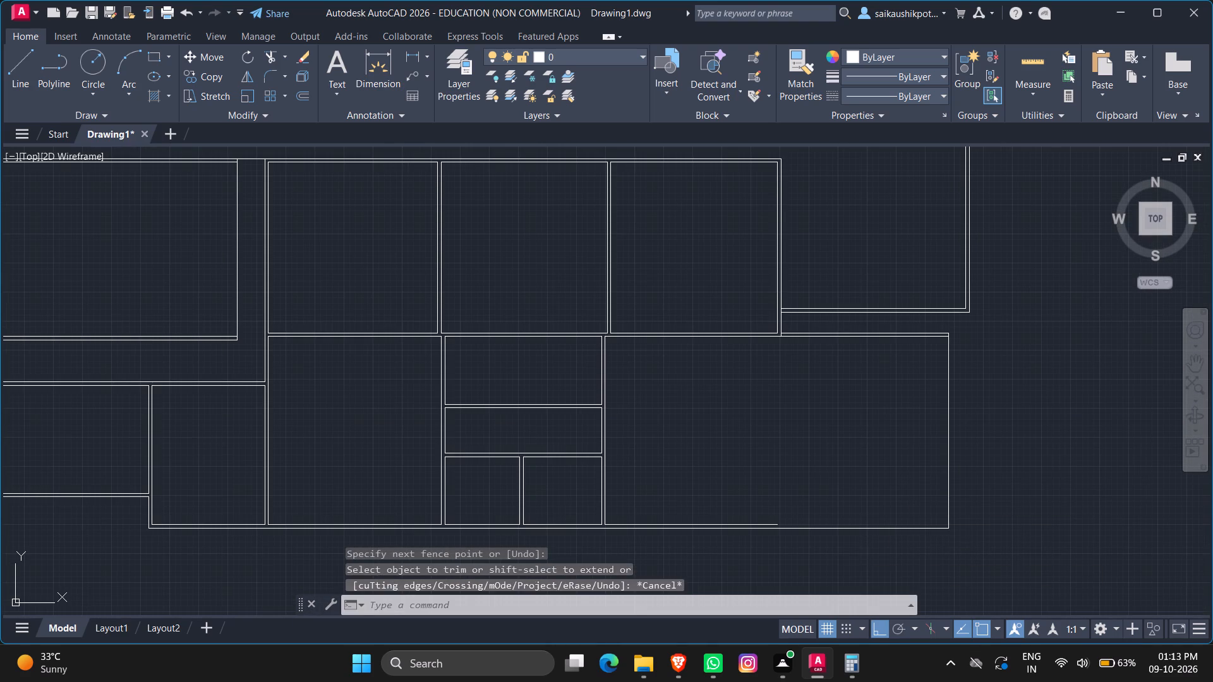
# Offset the new room's right vertical line 6" inward.
pyautogui.press('o')
pyautogui.press('Return')
pyautogui.write('6"')
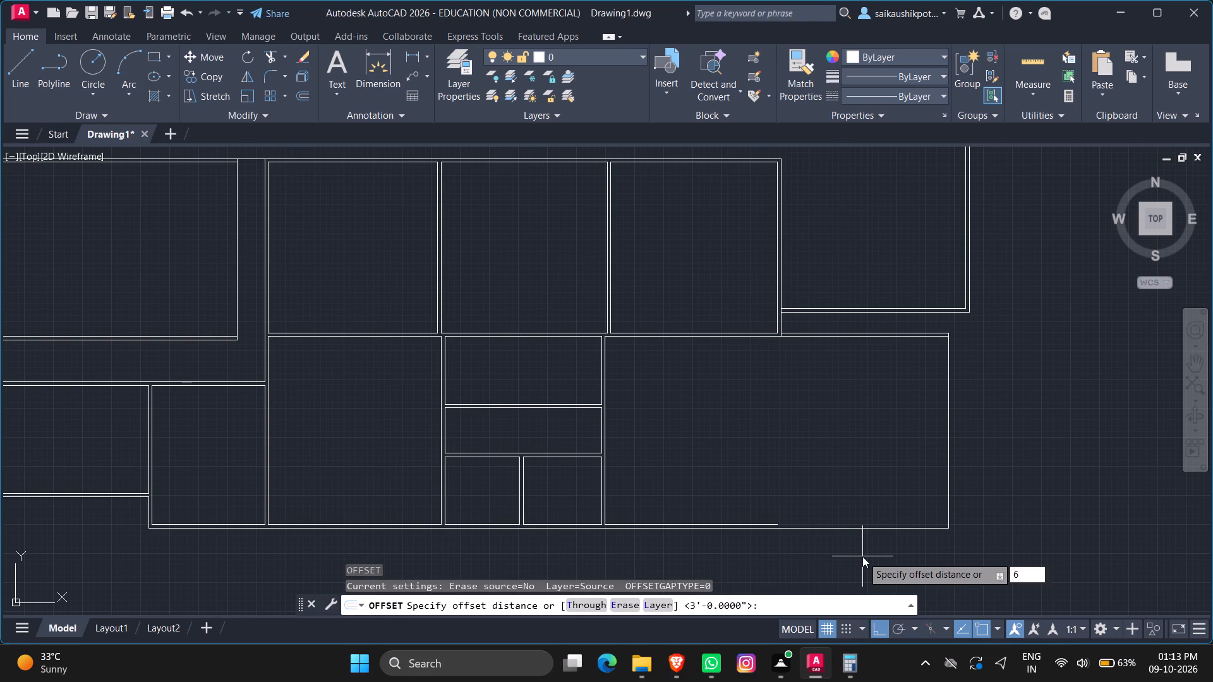
pyautogui.press('Return')
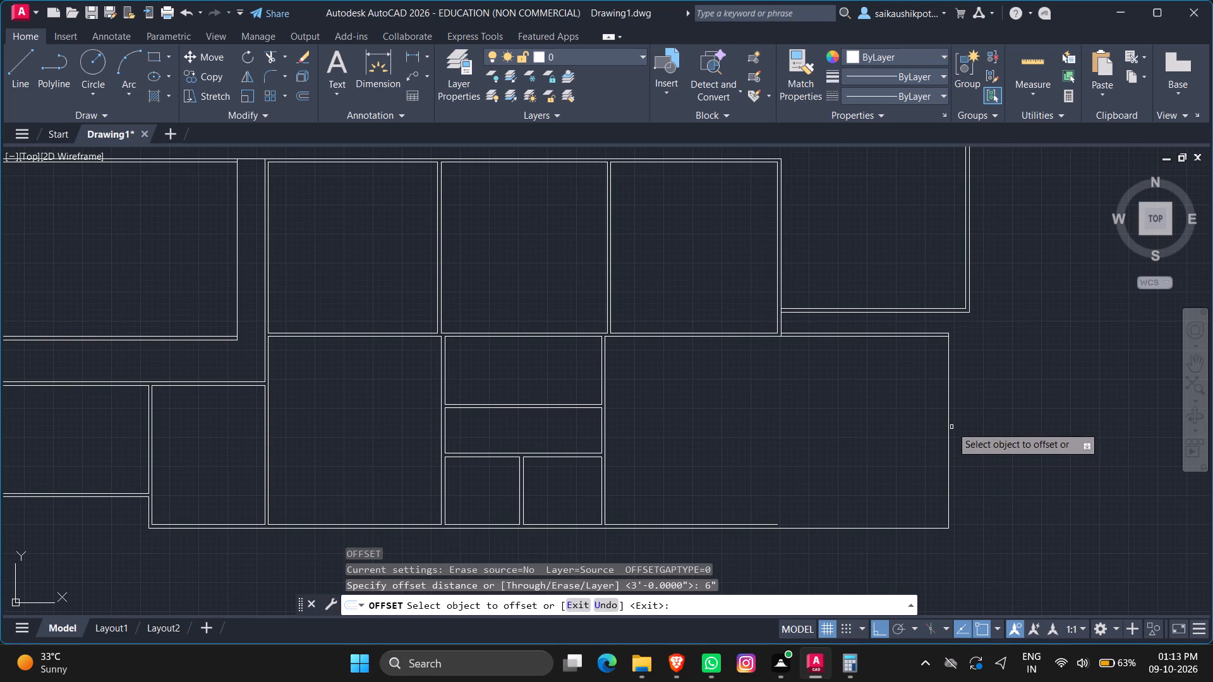
pyautogui.click(950, 424)
pyautogui.click(924, 435)
pyautogui.scroll(1, 871, 529)
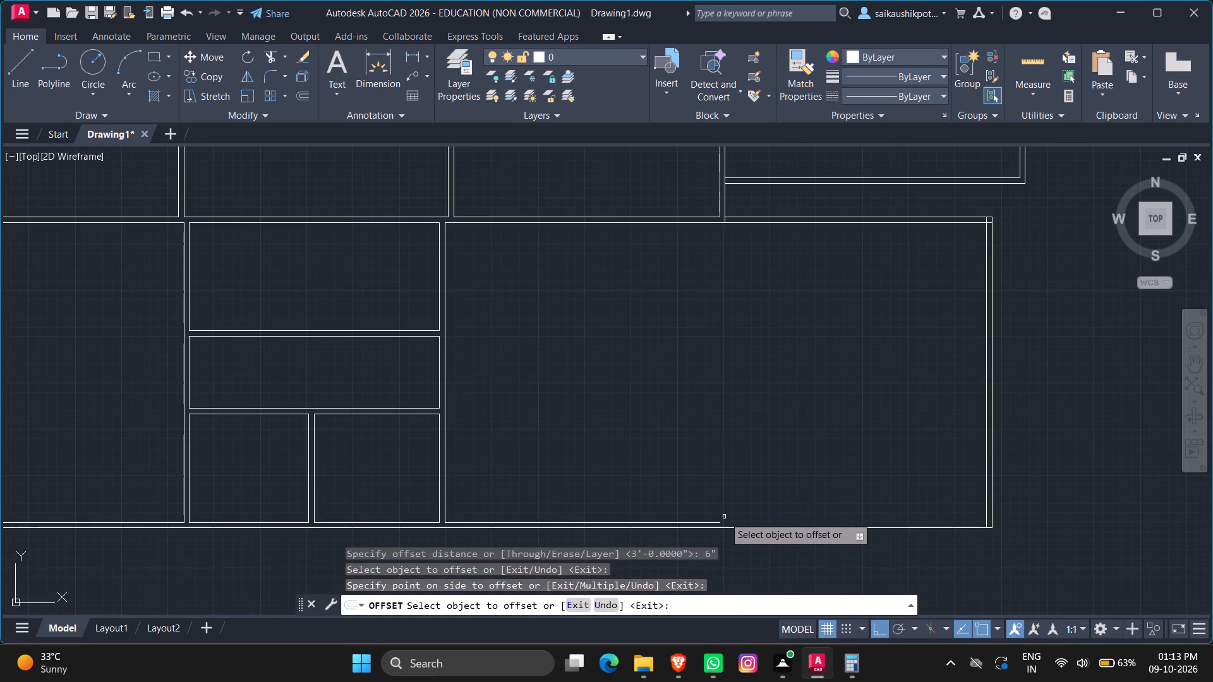
pyautogui.press('Escape')
pyautogui.press('Escape')
# Fillet the bottom wall's inner line with the inner right vertical line to close the new room's inner lower-right corner.
pyautogui.write('FILLET')
pyautogui.press('Return')
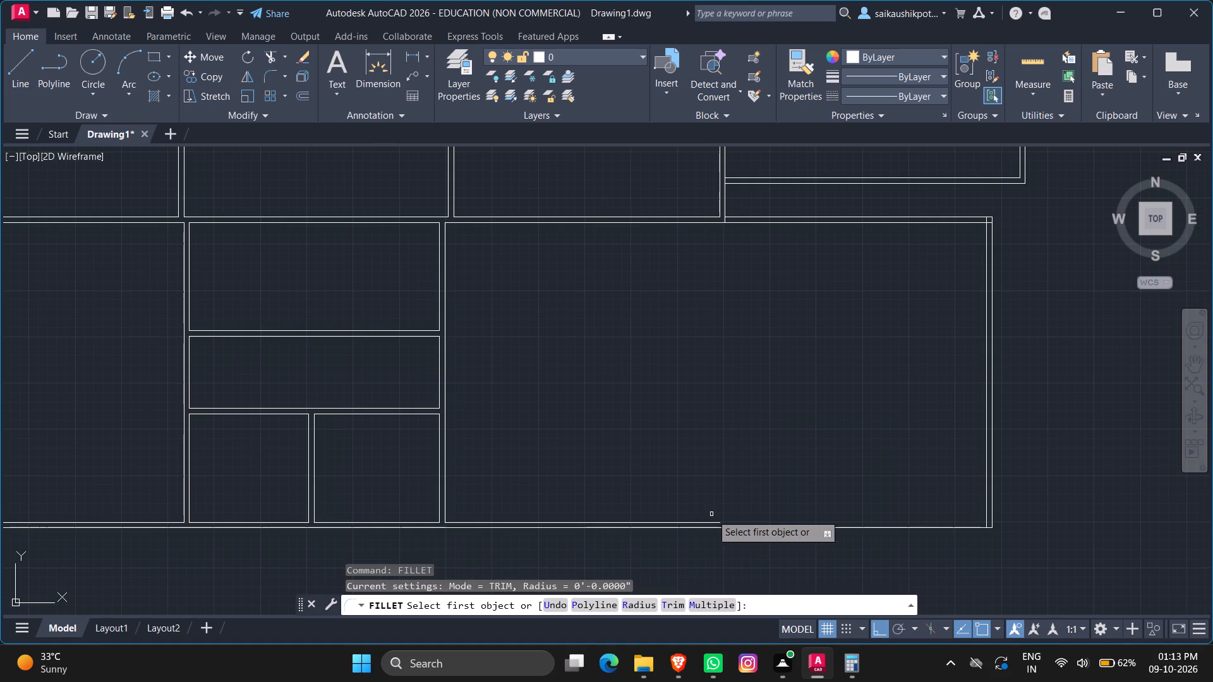
pyautogui.click(715, 523)
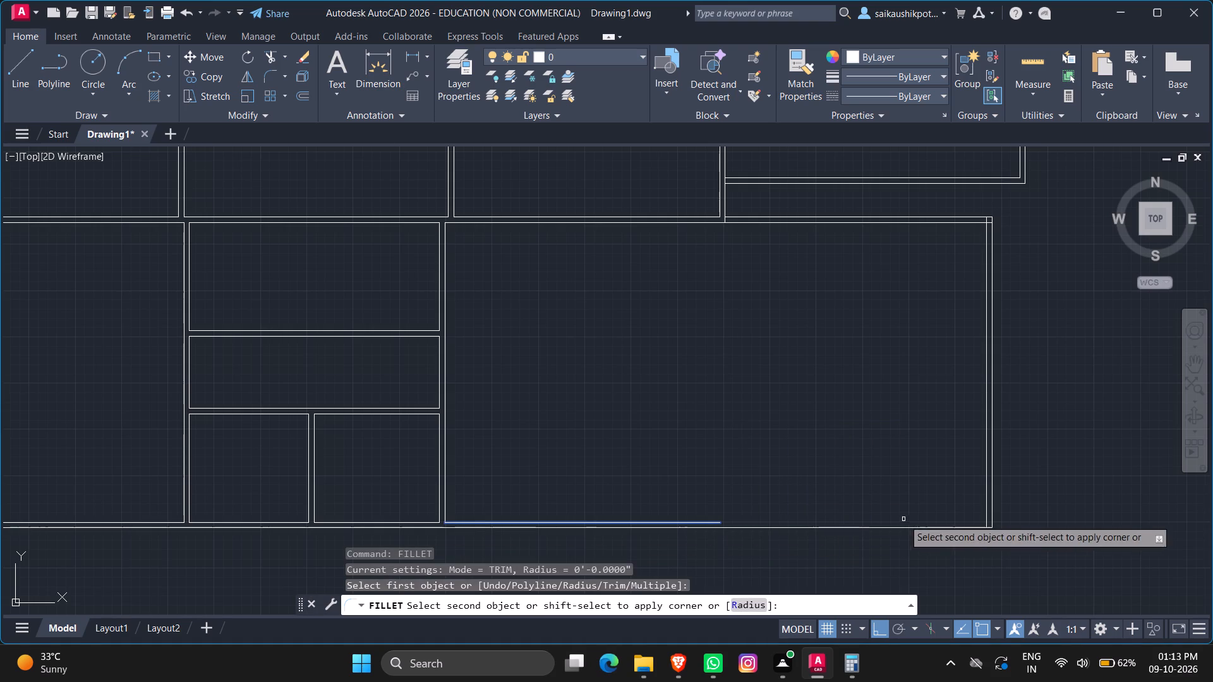
pyautogui.click(986, 515)
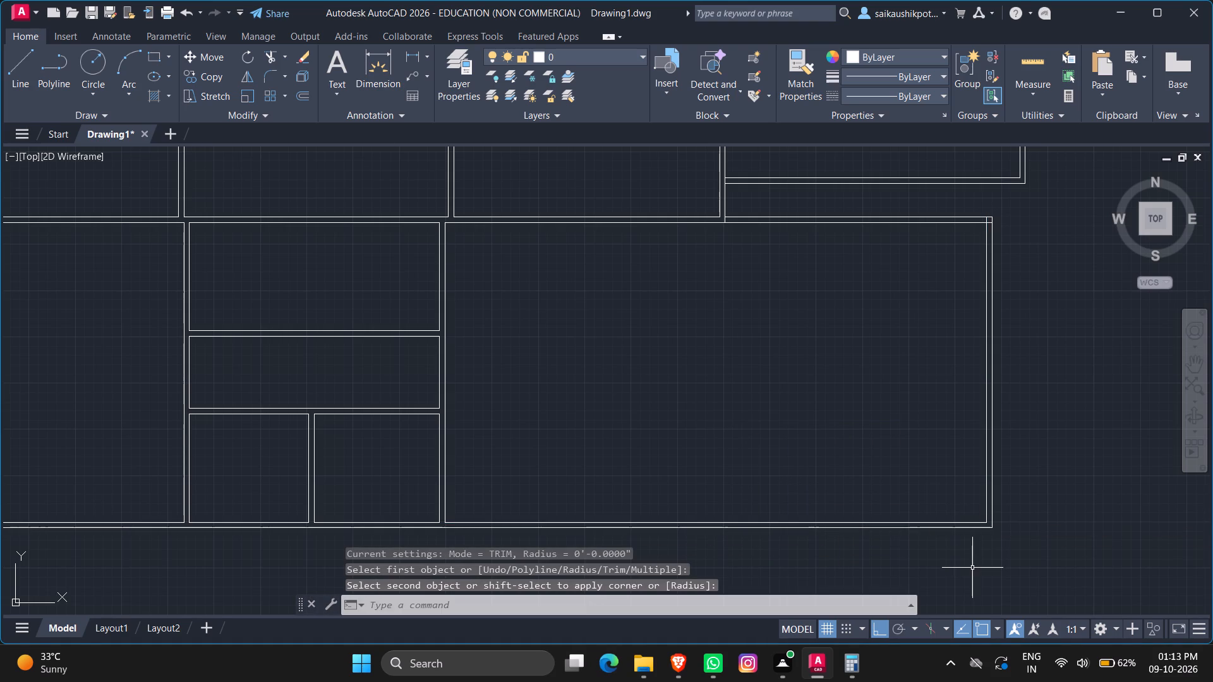
pyautogui.press('Escape')
pyautogui.press('Escape')
pyautogui.press('Escape')
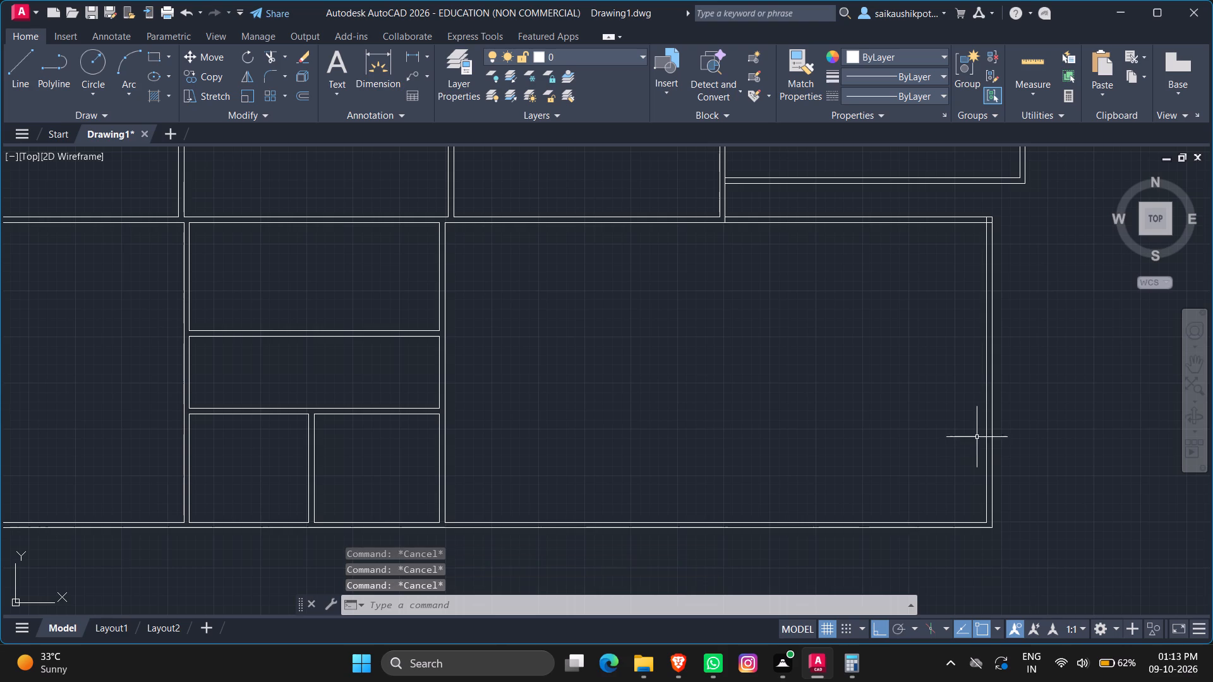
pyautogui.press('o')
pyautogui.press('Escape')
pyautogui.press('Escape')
# Trim the overlapping wall lines at the upper-right corner of the large room in the lower row.
pyautogui.write('TR')
pyautogui.press('Return')
pyautogui.press('Return')
pyautogui.scroll(2, 986, 208)
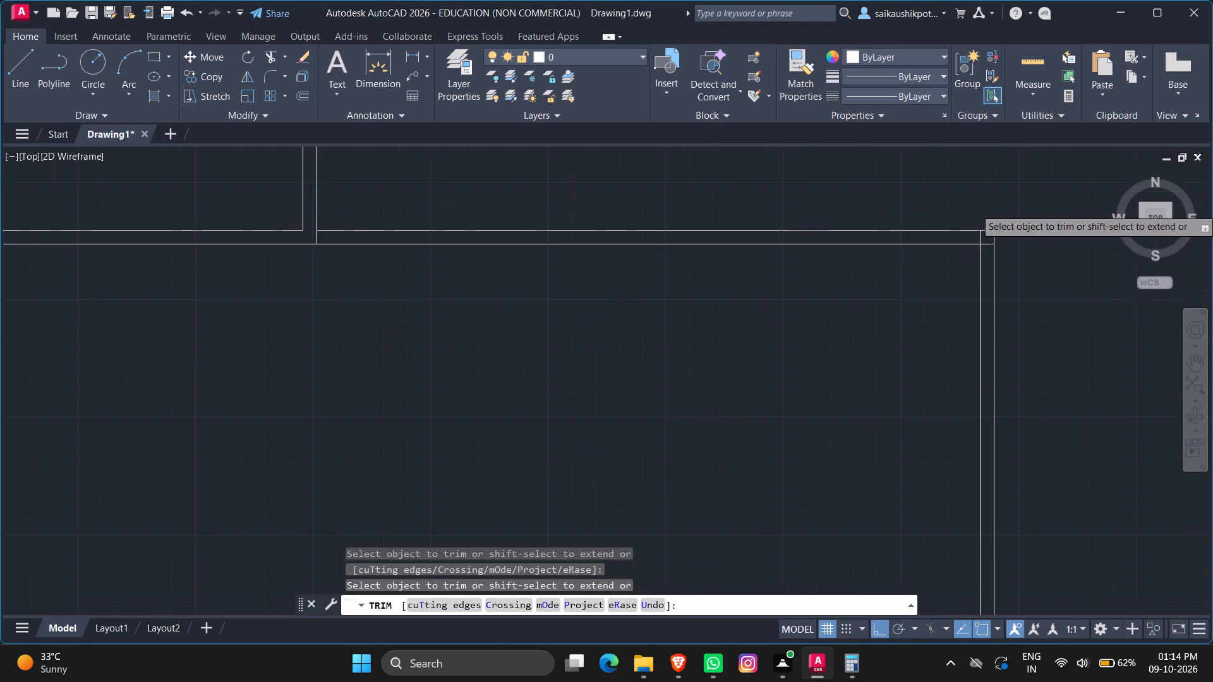
pyautogui.scroll(4, 986, 208)
pyautogui.moveTo(920, 361); pyautogui.dragTo(983, 455)
# Trim the vertical line between the two bottom wall lines of the upper-right room where they meet the neighbouring room's wall.
pyautogui.scroll(-5, 983, 452)
pyautogui.scroll(-1, 932, 437)
pyautogui.scroll(2, 705, 507)
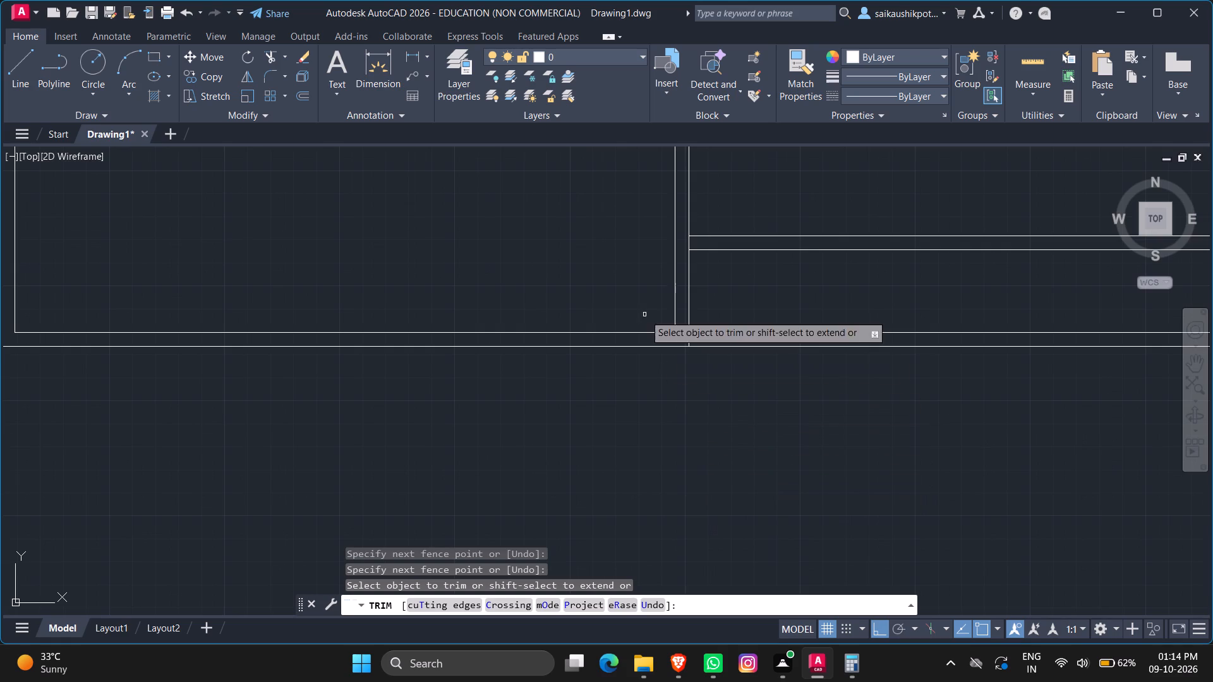
pyautogui.scroll(1, 680, 258)
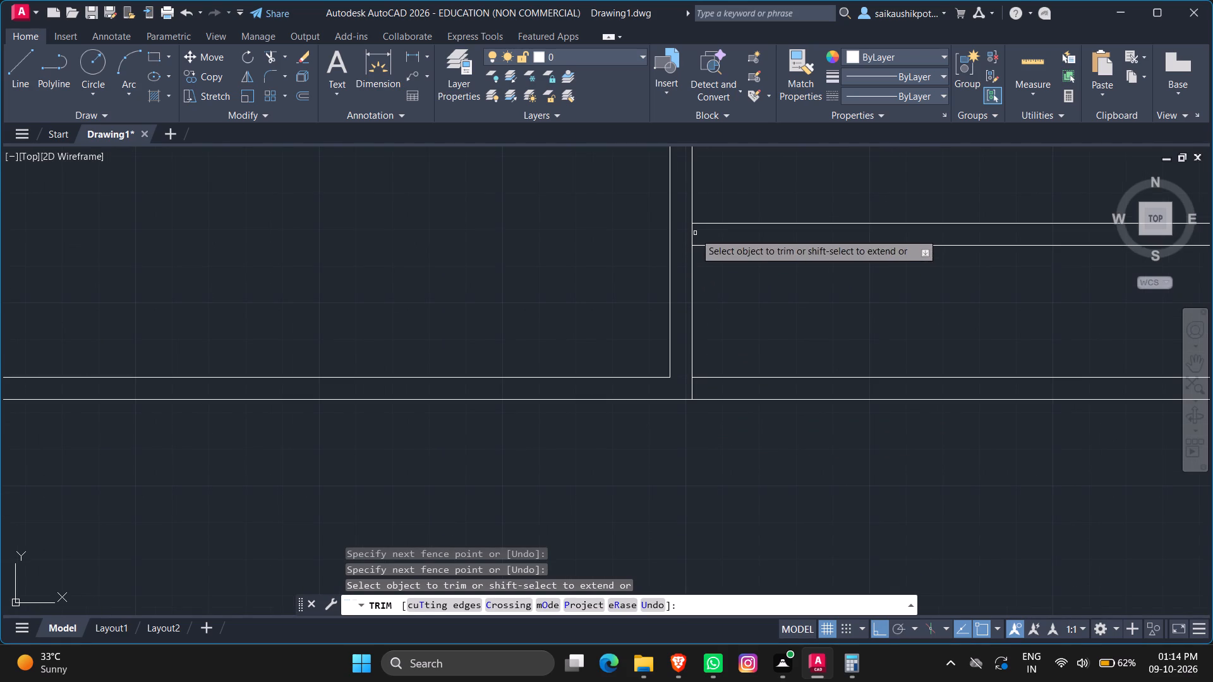
pyautogui.click(694, 233)
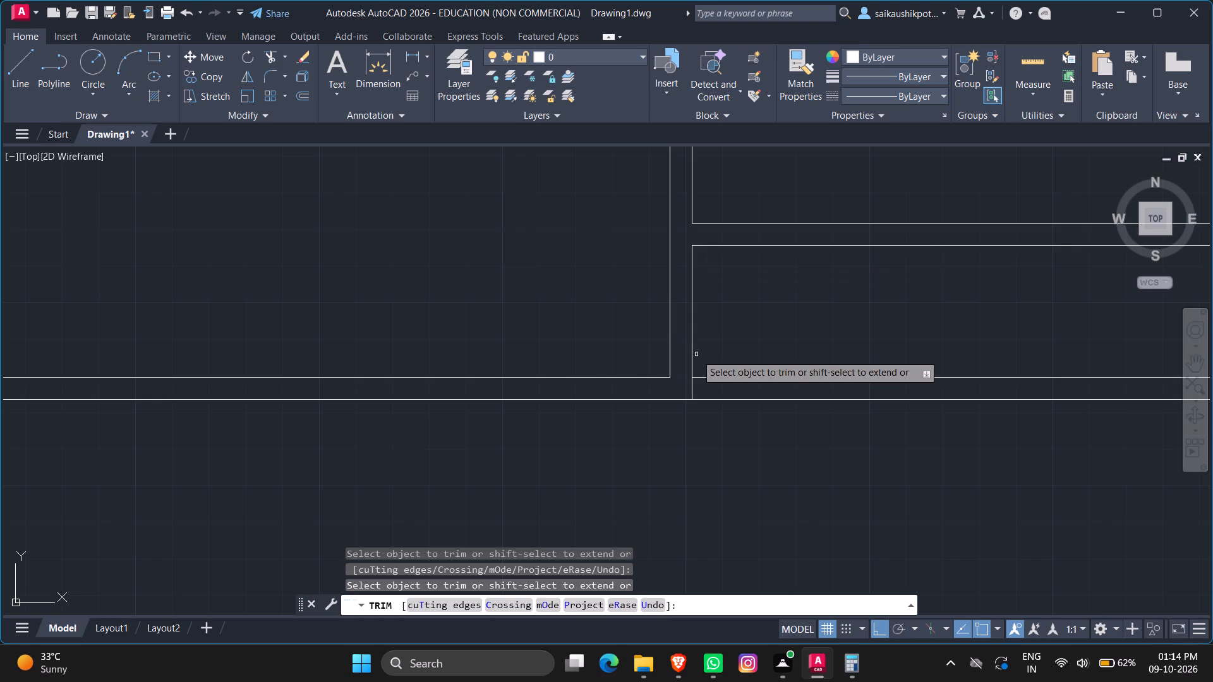
pyautogui.scroll(-5, 685, 360)
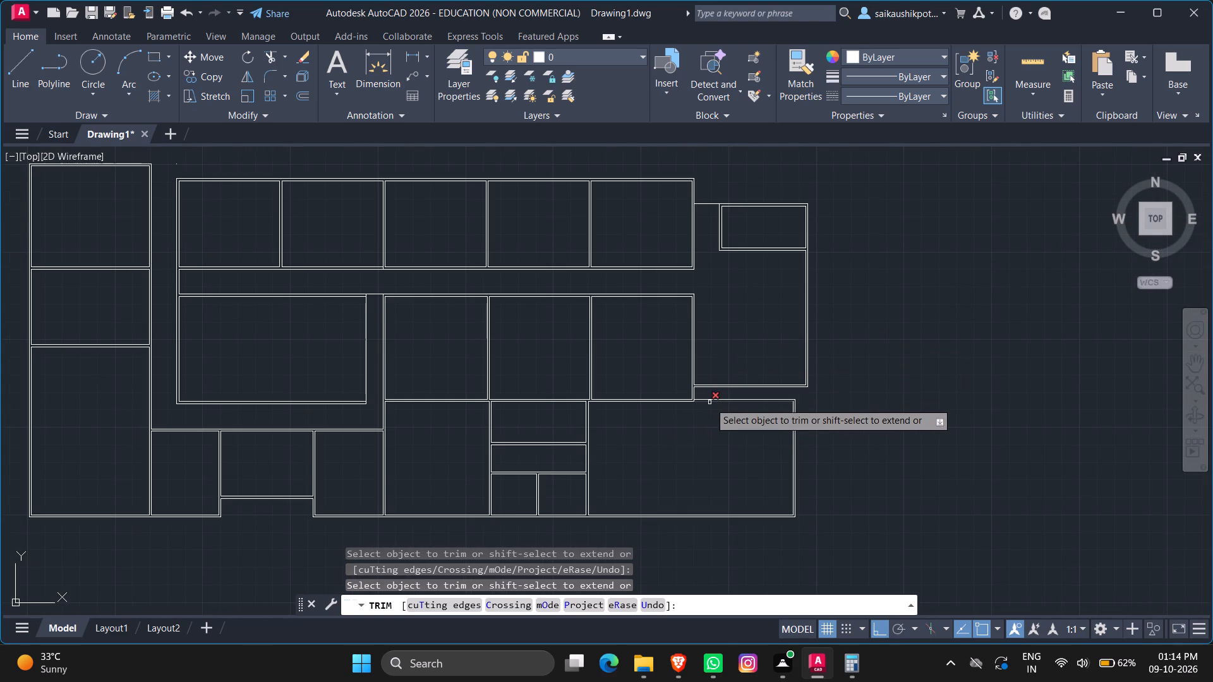
pyautogui.press('Escape')
pyautogui.press('Escape')
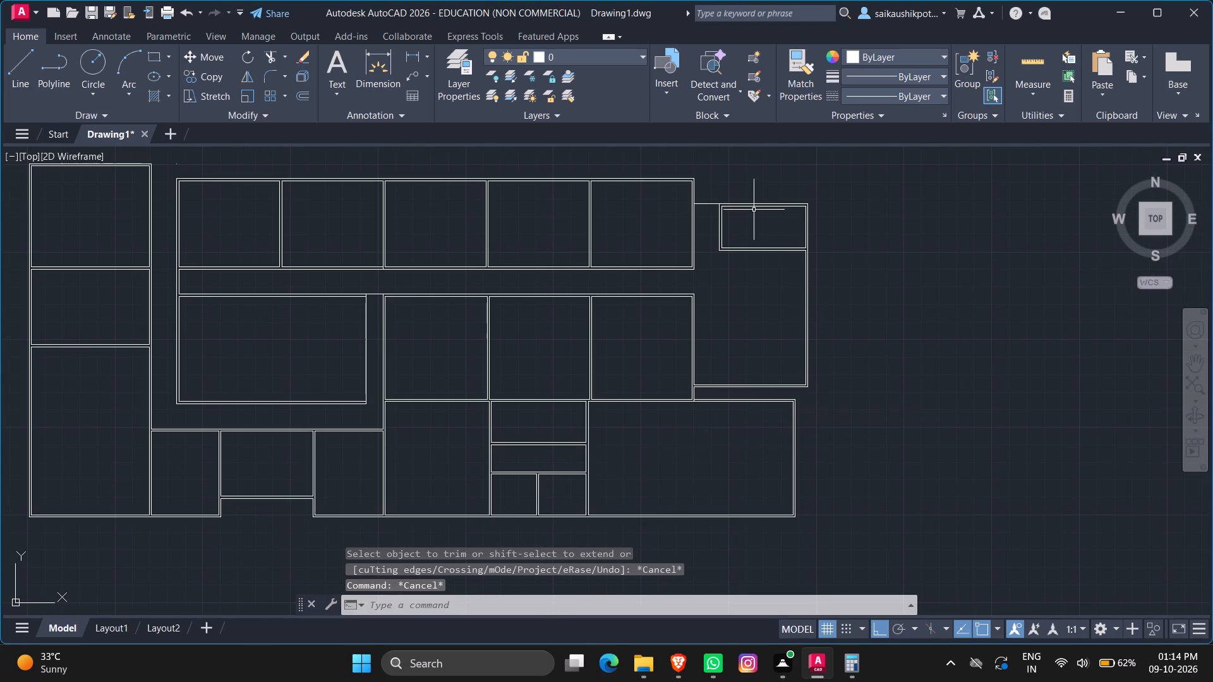
# Measure the inside length and width of the small room at the plan's upper-right corner.
pyautogui.click(1036, 64)
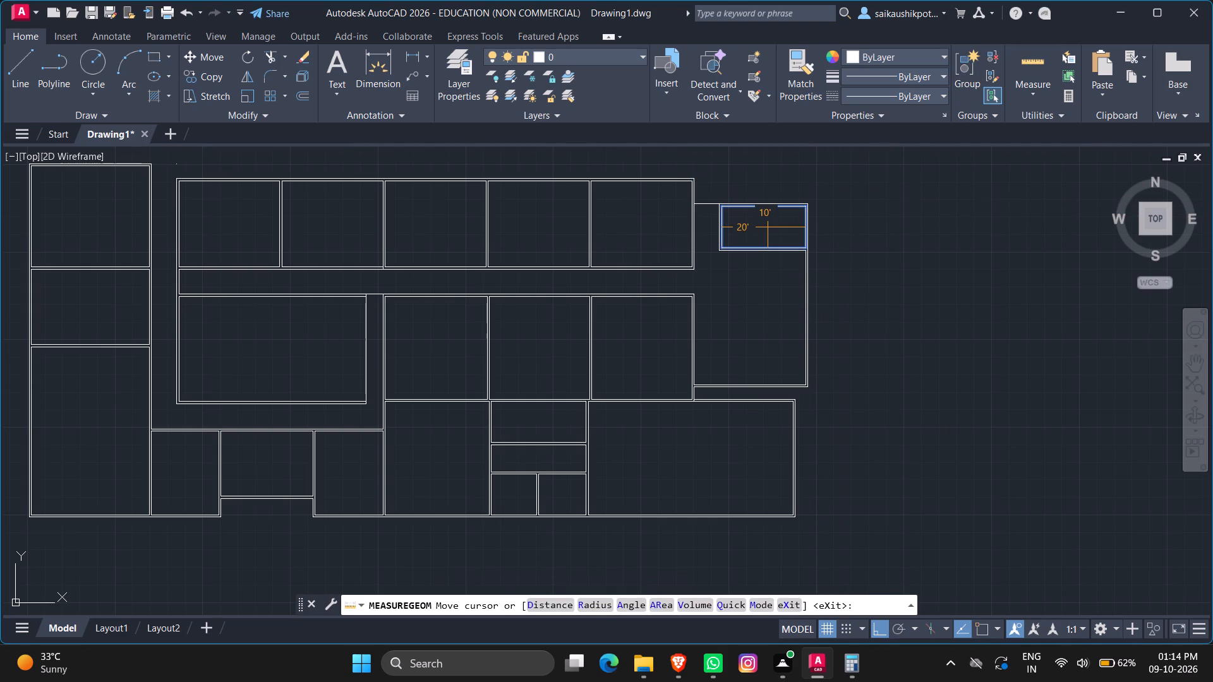
pyautogui.press('Escape')
pyautogui.press('Escape')
pyautogui.press('Escape')
pyautogui.press('Escape')
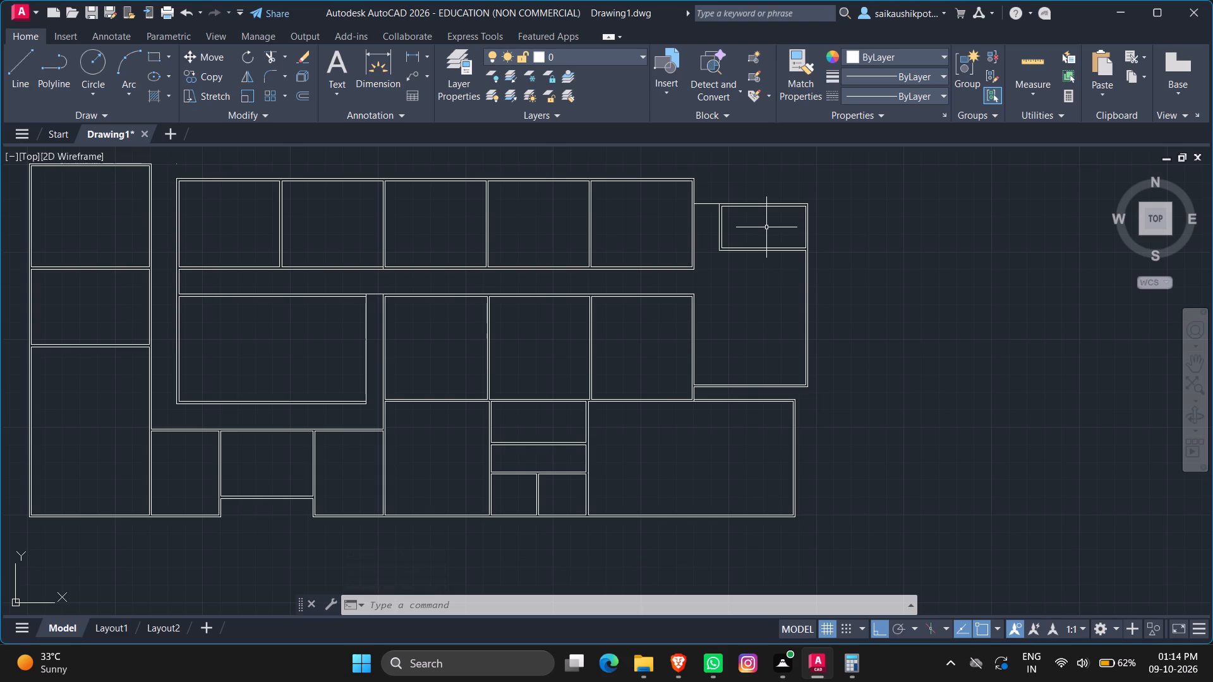
# Offset the tall right-hand room's inner bottom wall line 10' upward, and offset that new line 6" upward to form a partition.
pyautogui.press('o')
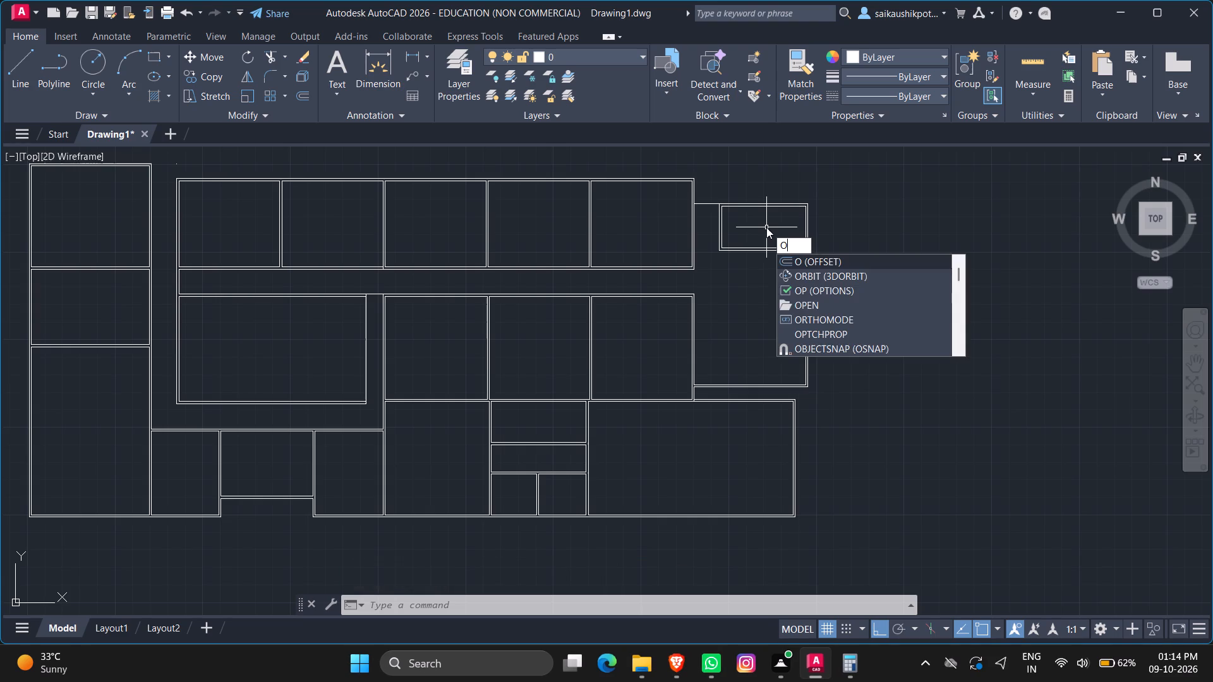
pyautogui.press('Return')
pyautogui.write("10'")
pyautogui.press('Return')
pyautogui.scroll(2, 708, 391)
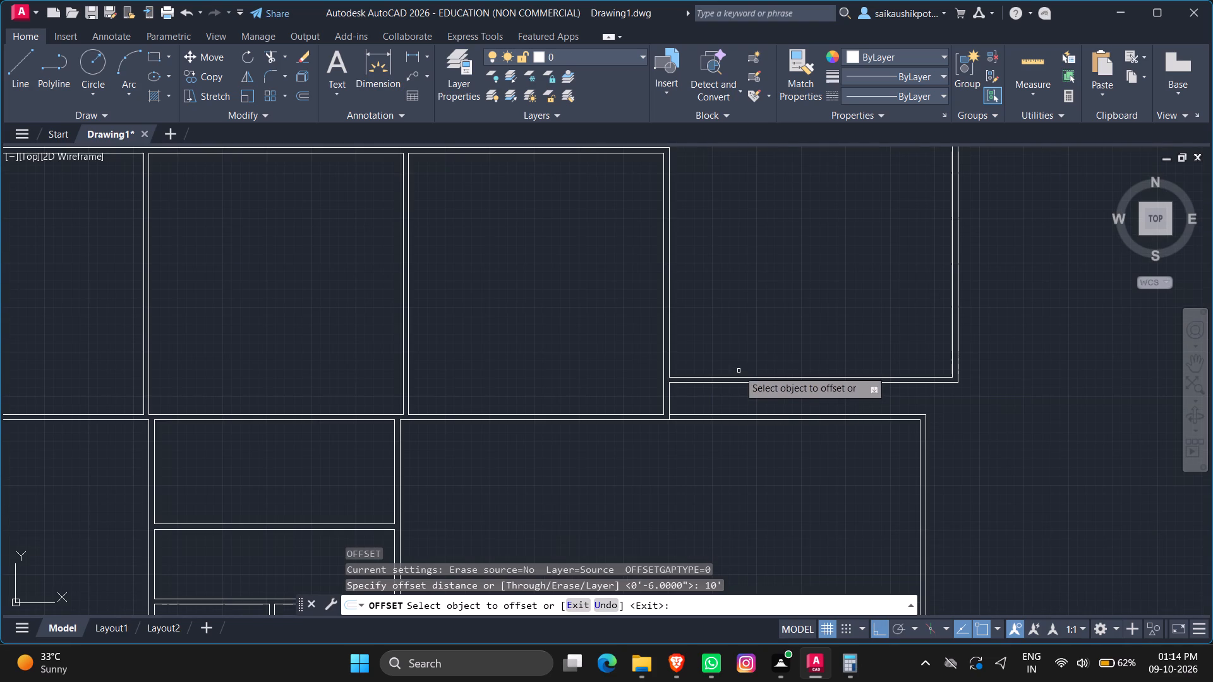
pyautogui.click(735, 376)
pyautogui.click(754, 319)
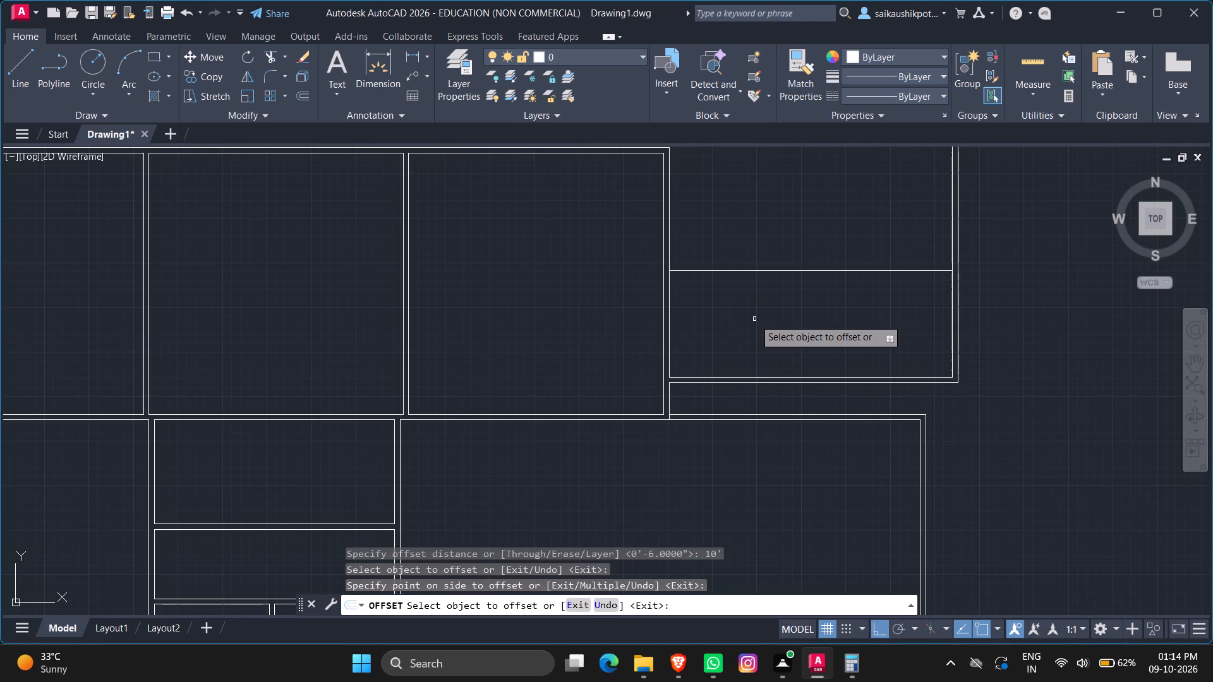
pyautogui.click(792, 270)
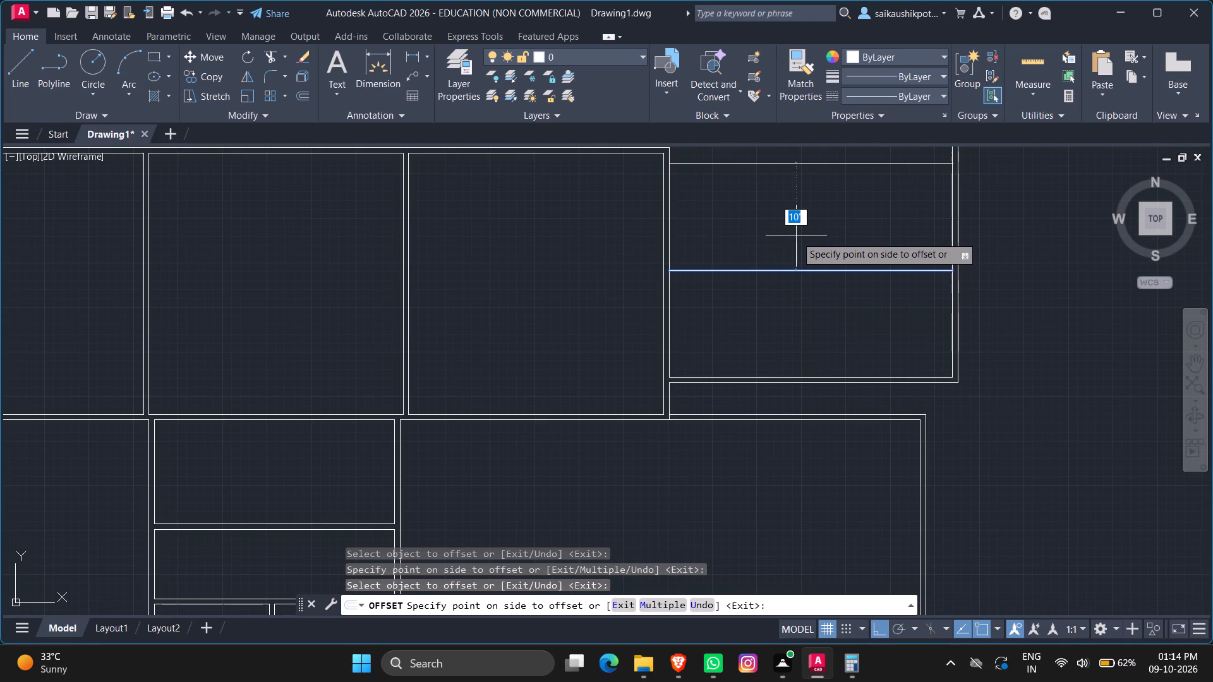
pyautogui.press('6')
pyautogui.hotkey('shift', '"')
pyautogui.press('Return')
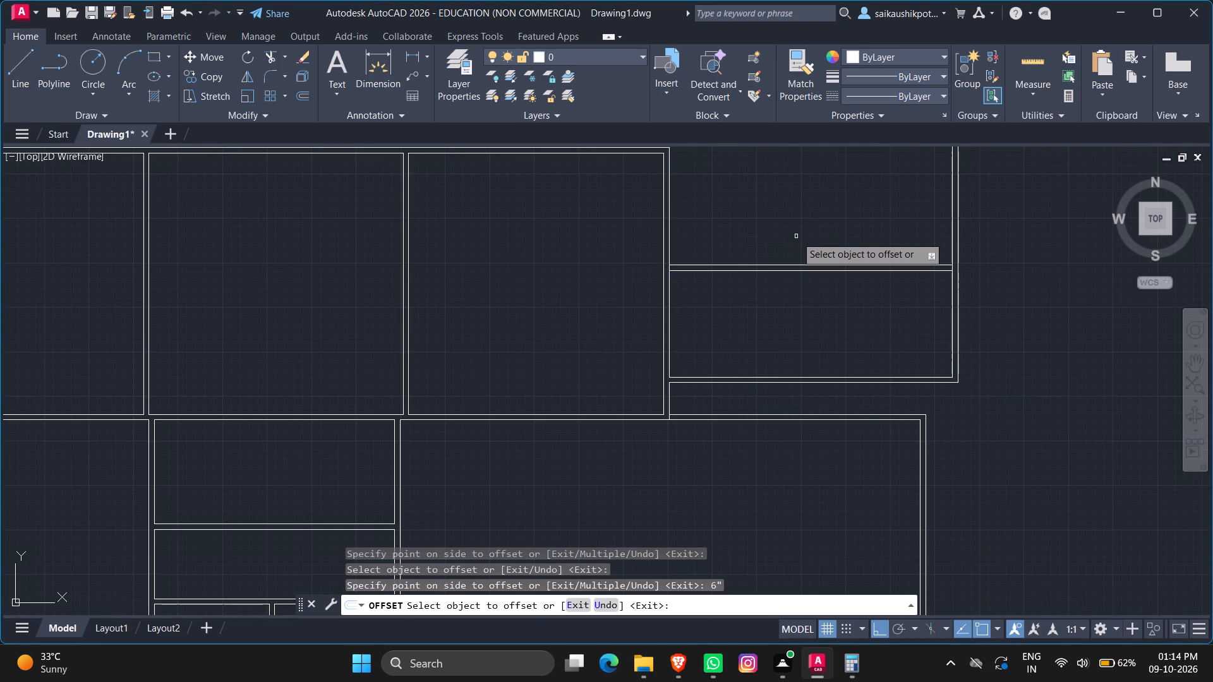
pyautogui.press('Escape')
pyautogui.press('Escape')
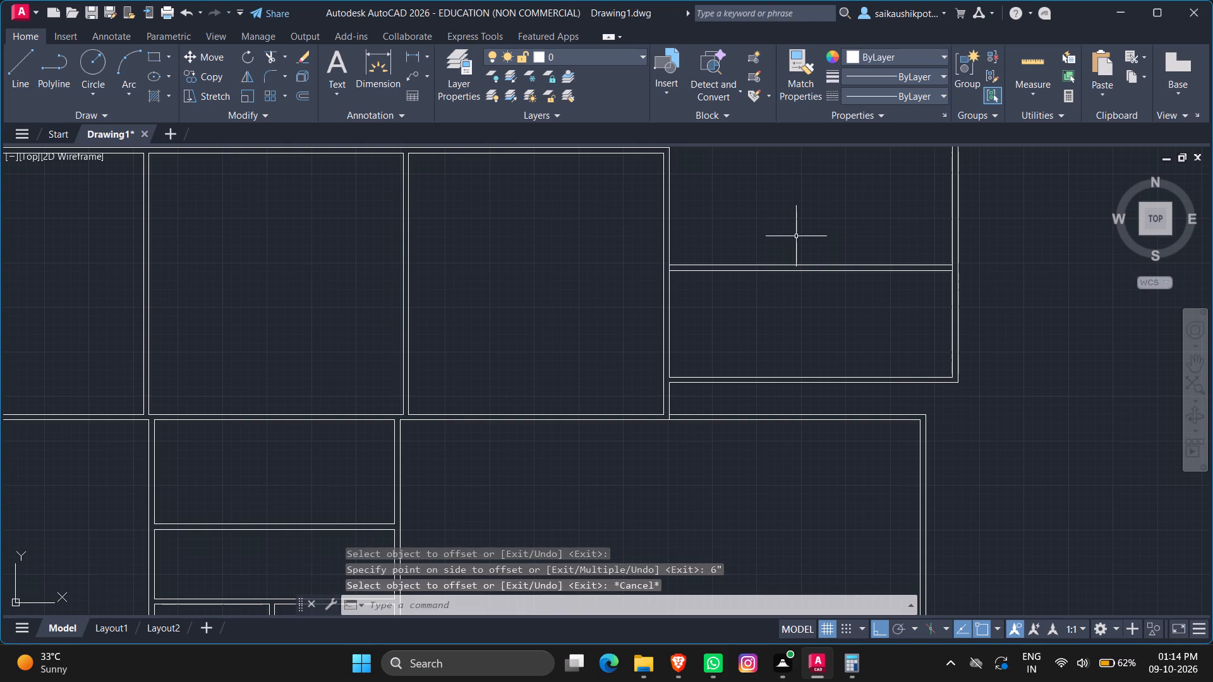
pyautogui.press('Escape')
# Trim the inner right wall line between the new horizontal partition's two lines to open the junction.
pyautogui.write('TR')
pyautogui.press('Return')
pyautogui.press('Return')
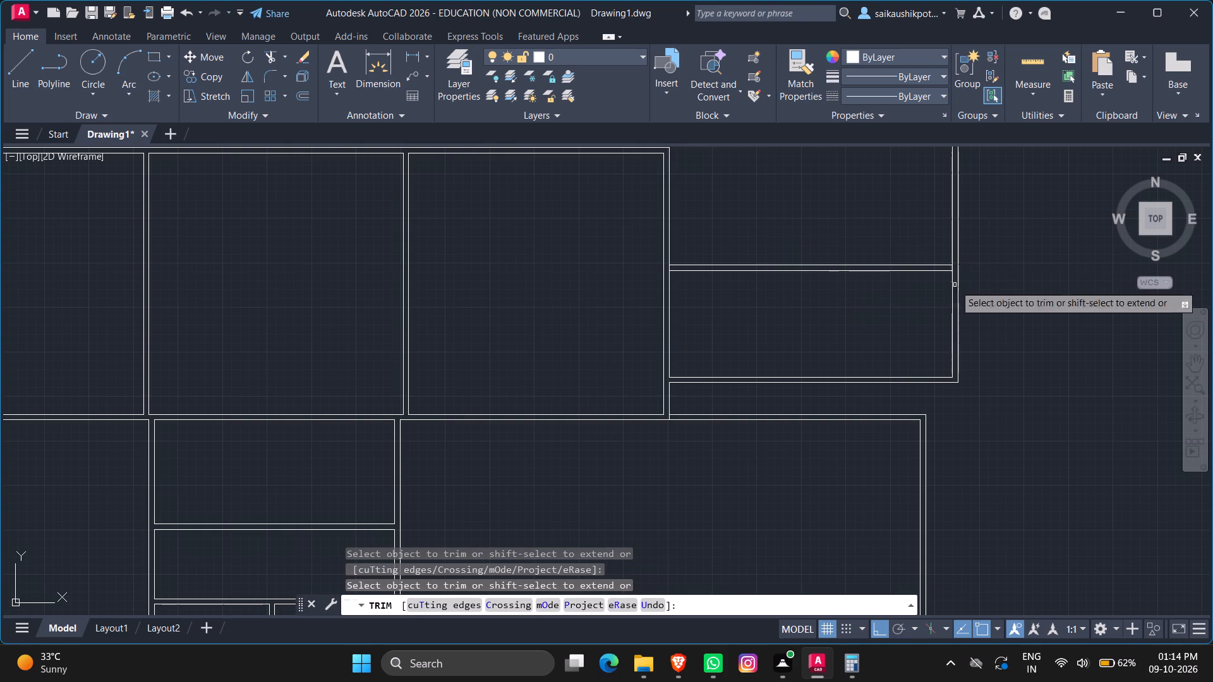
pyautogui.scroll(2, 958, 275)
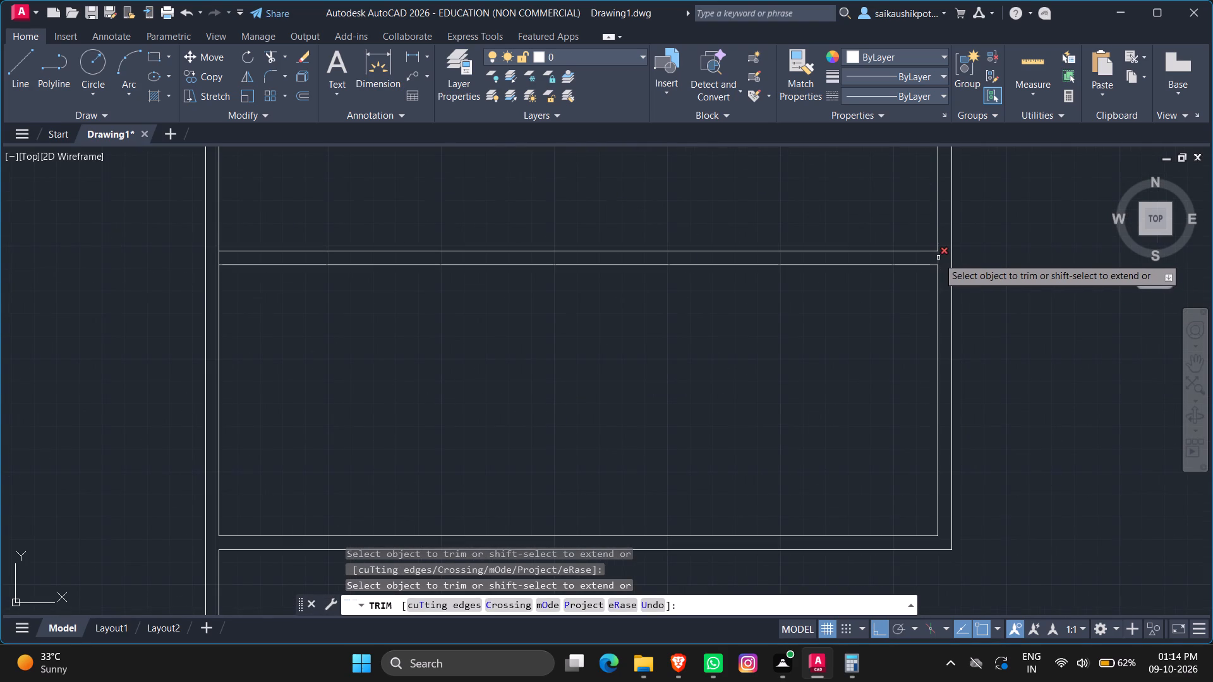
pyautogui.click(939, 257)
pyautogui.scroll(-3, 1004, 302)
pyautogui.scroll(1, 989, 336)
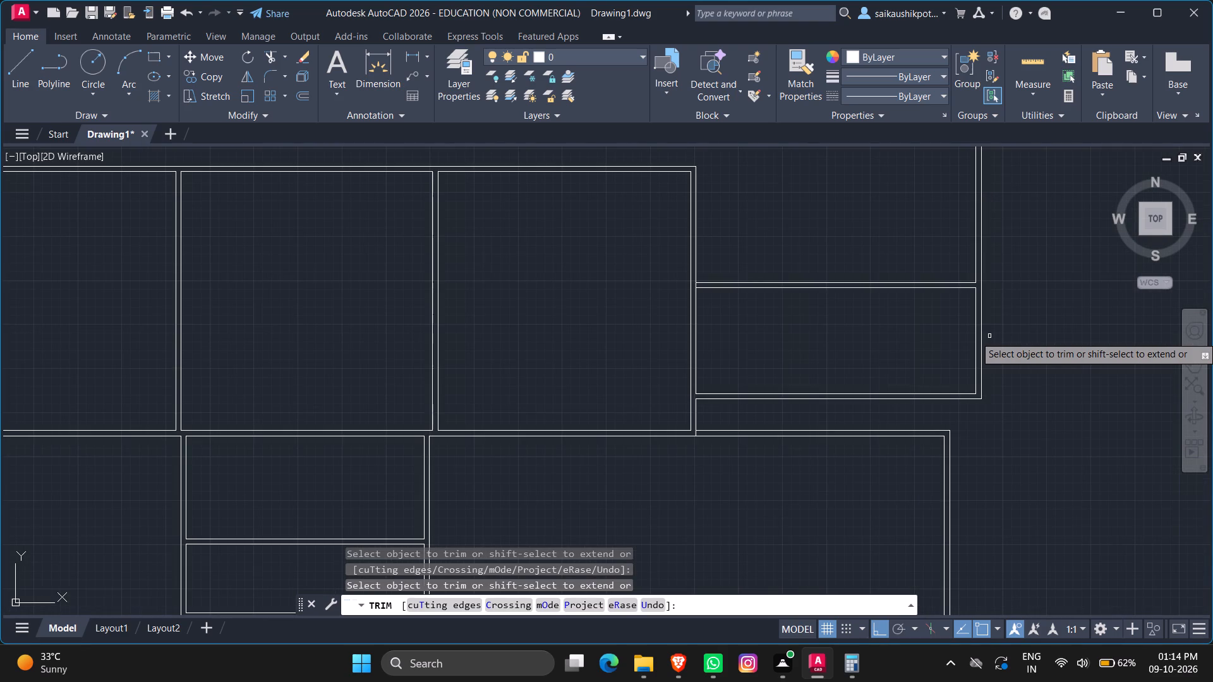
pyautogui.press('Escape')
pyautogui.press('Escape')
# Offset the new 10' deep room's inner right wall line 20' left, and offset that line 6" further left to form a wall.
pyautogui.press('o')
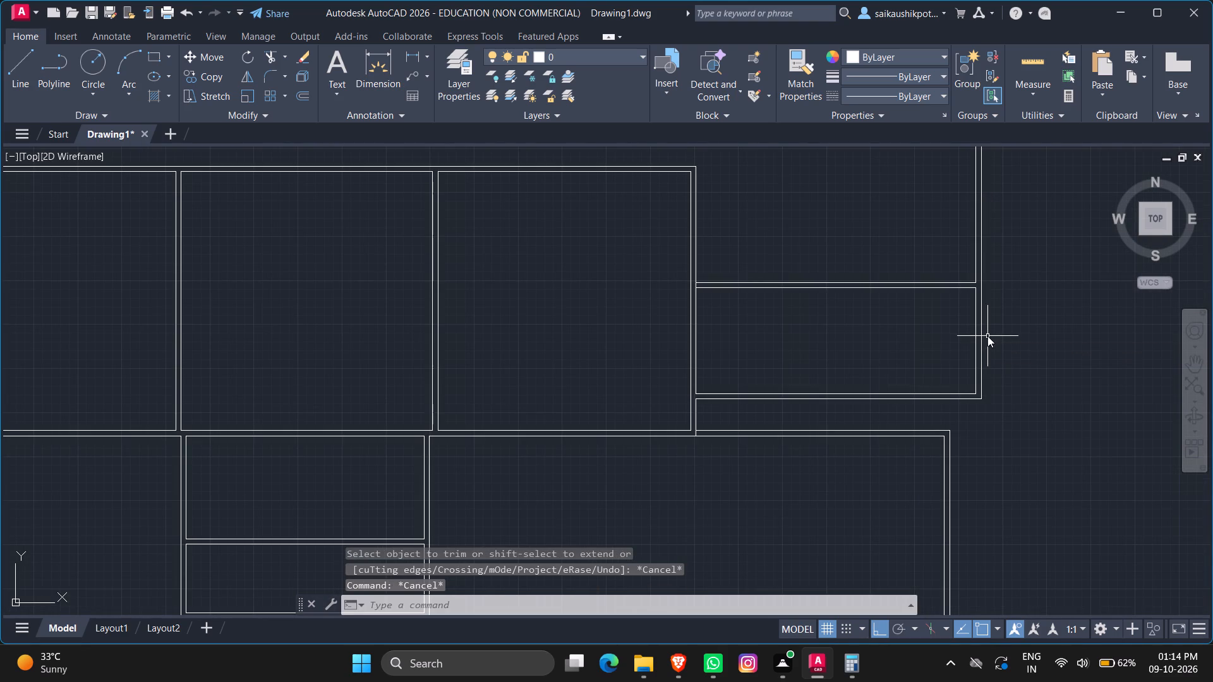
pyautogui.press('Return')
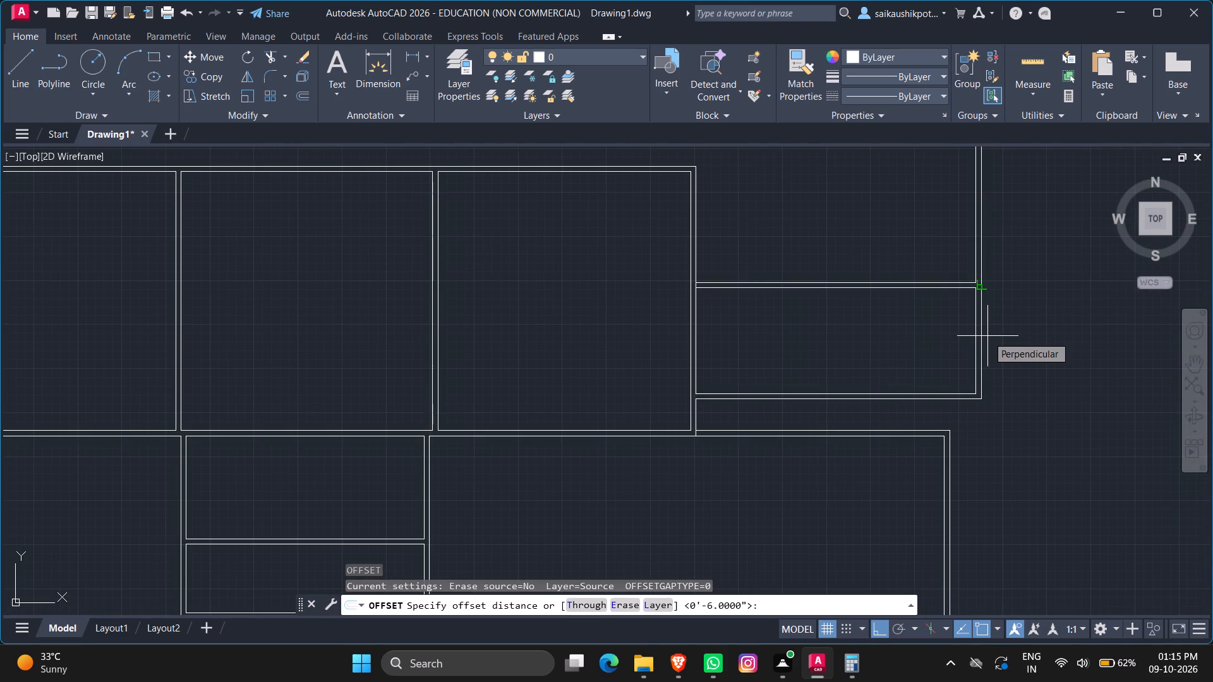
pyautogui.press('2')
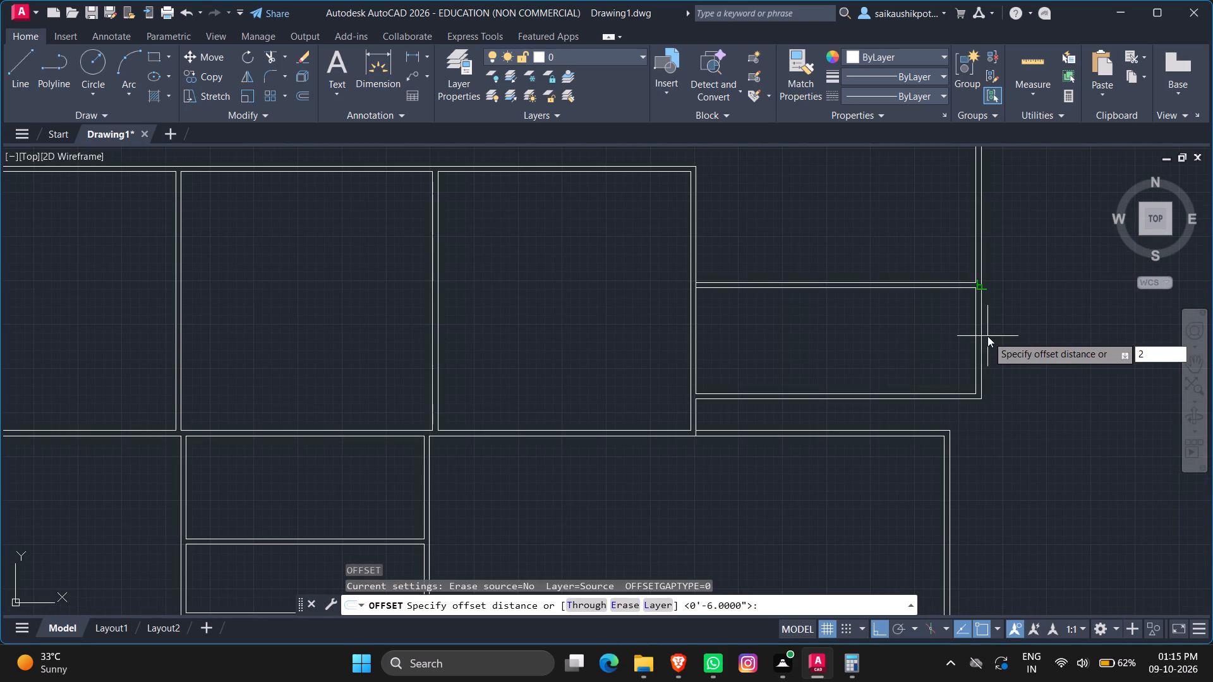
pyautogui.press('0')
pyautogui.press("'")
pyautogui.press('Return')
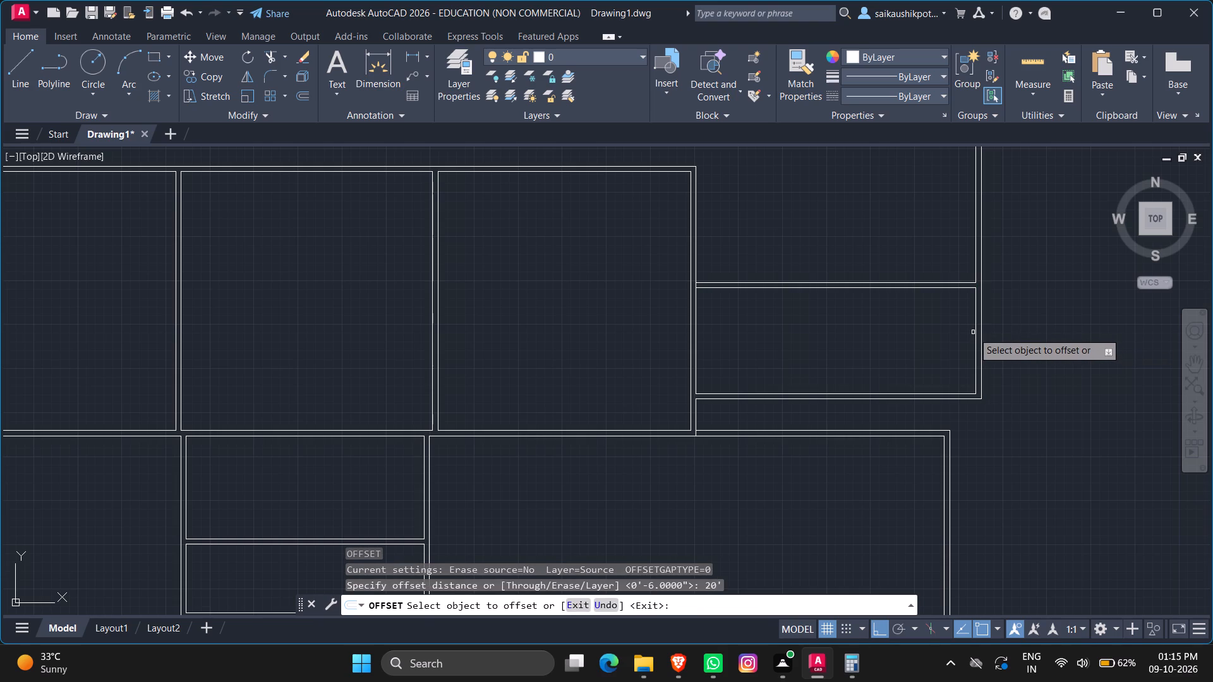
pyautogui.click(976, 334)
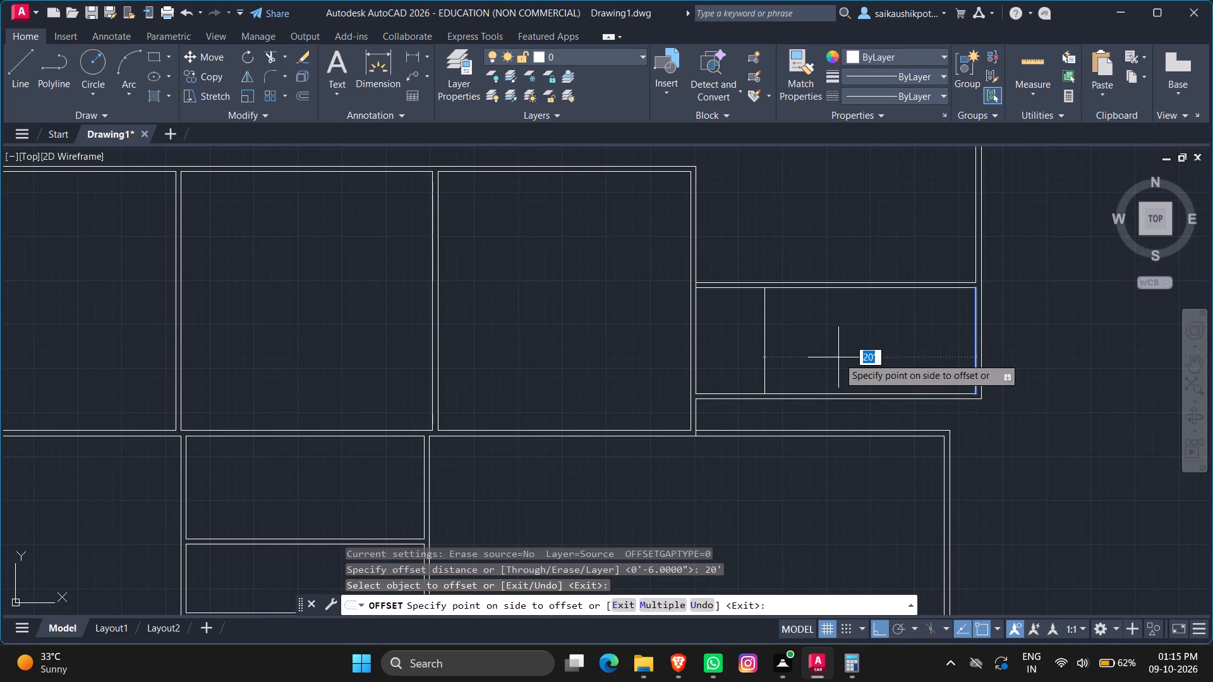
pyautogui.click(838, 357)
pyautogui.click(763, 340)
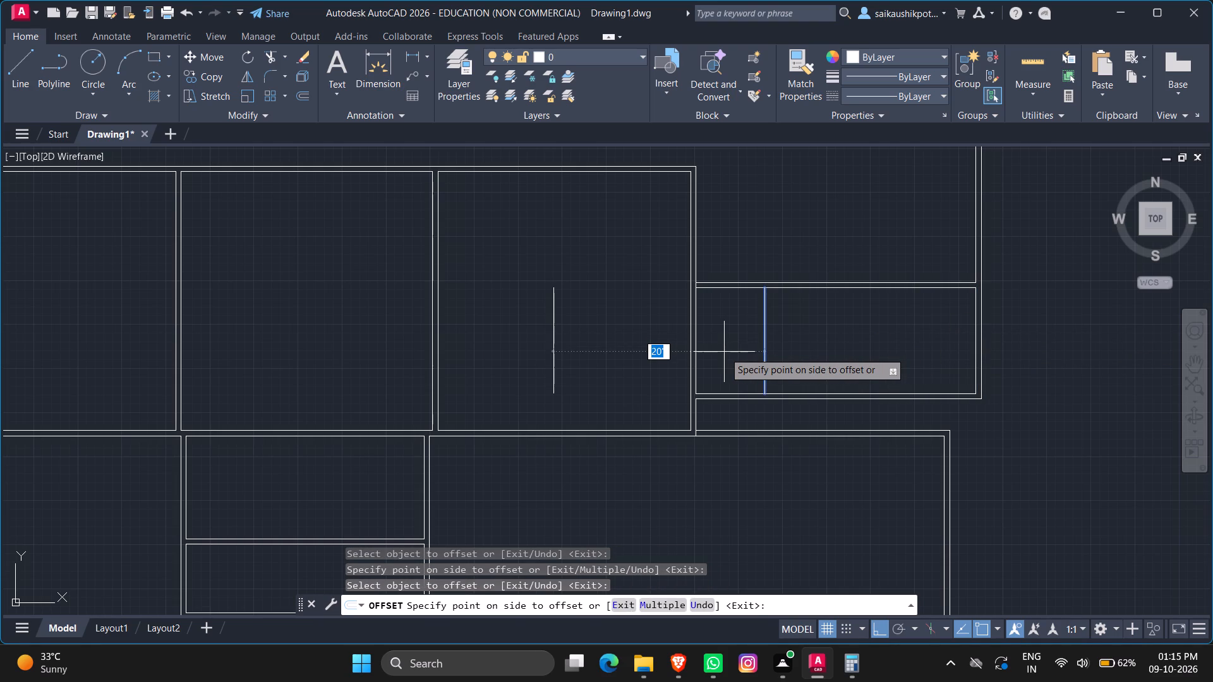
pyautogui.press('6')
pyautogui.hotkey('shift', '"')
pyautogui.press('Return')
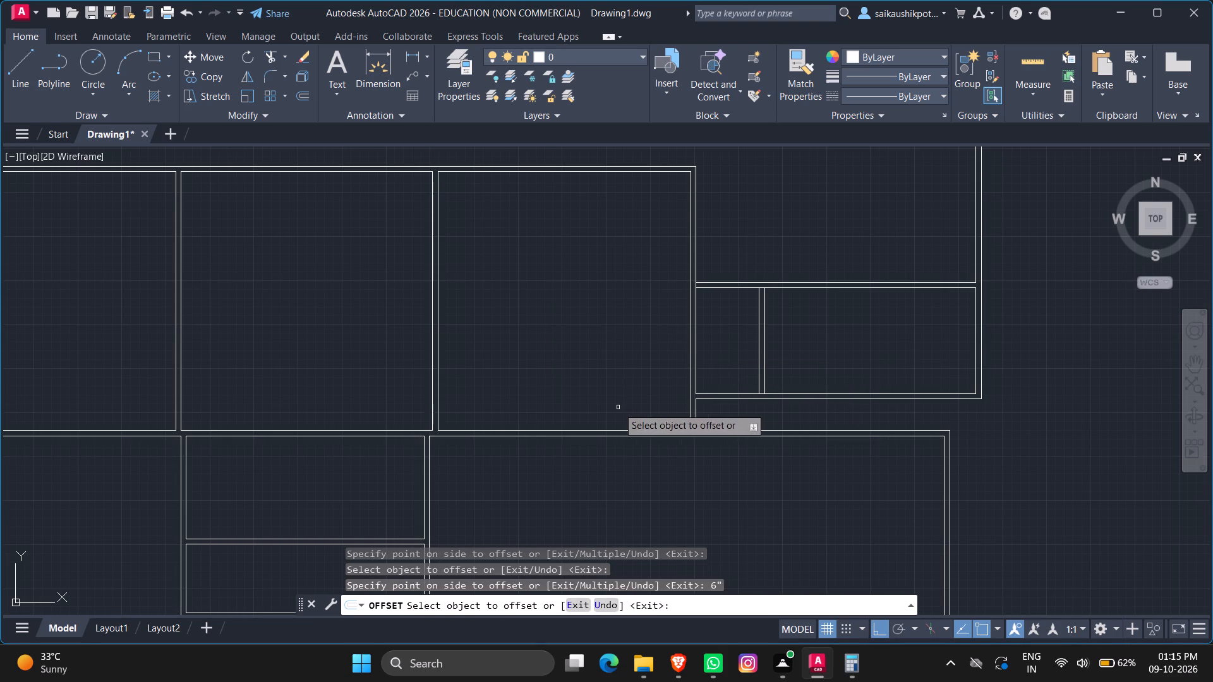
pyautogui.press('Escape')
pyautogui.press('Escape')
pyautogui.press('Escape')
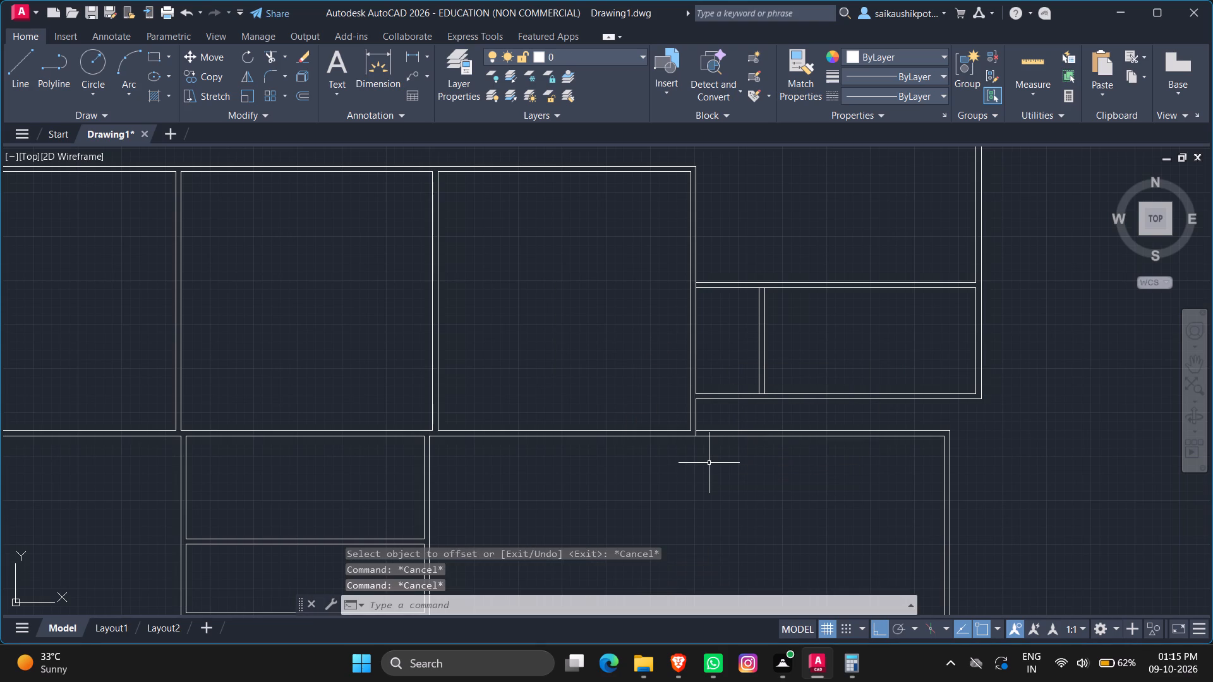
# Stretch the top ends of the new vertical wall's two lines up to the horizontal partition's upper line.
pyautogui.scroll(2, 750, 261)
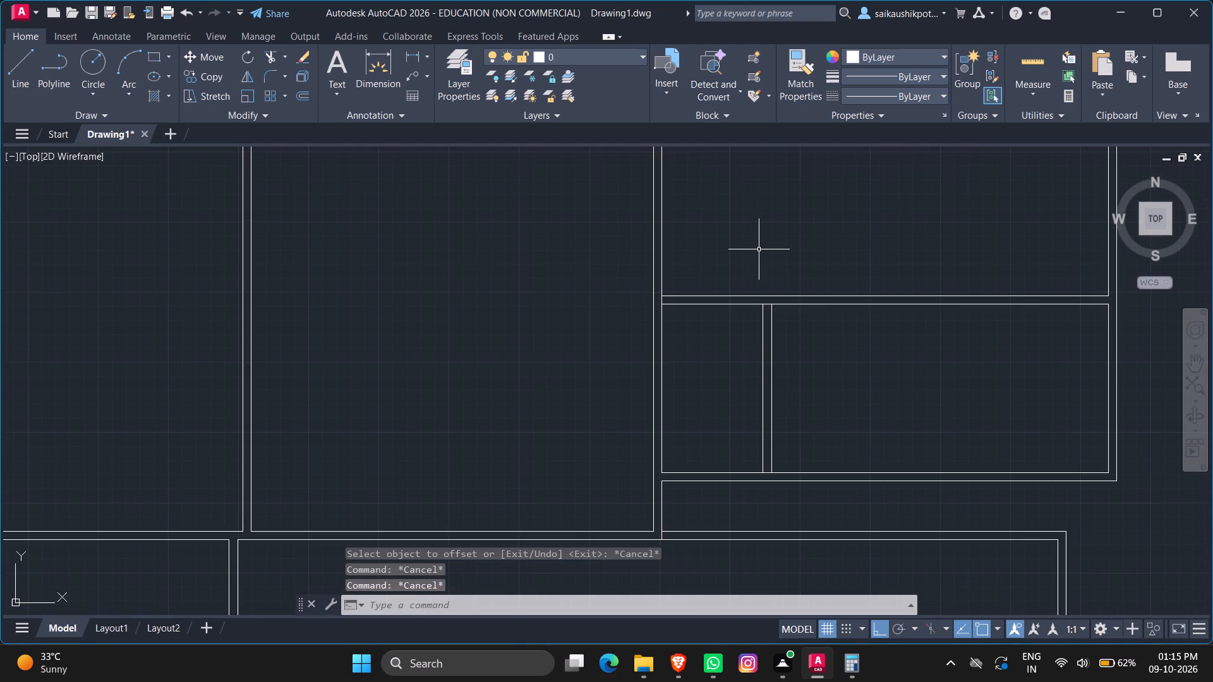
pyautogui.scroll(-1, 761, 398)
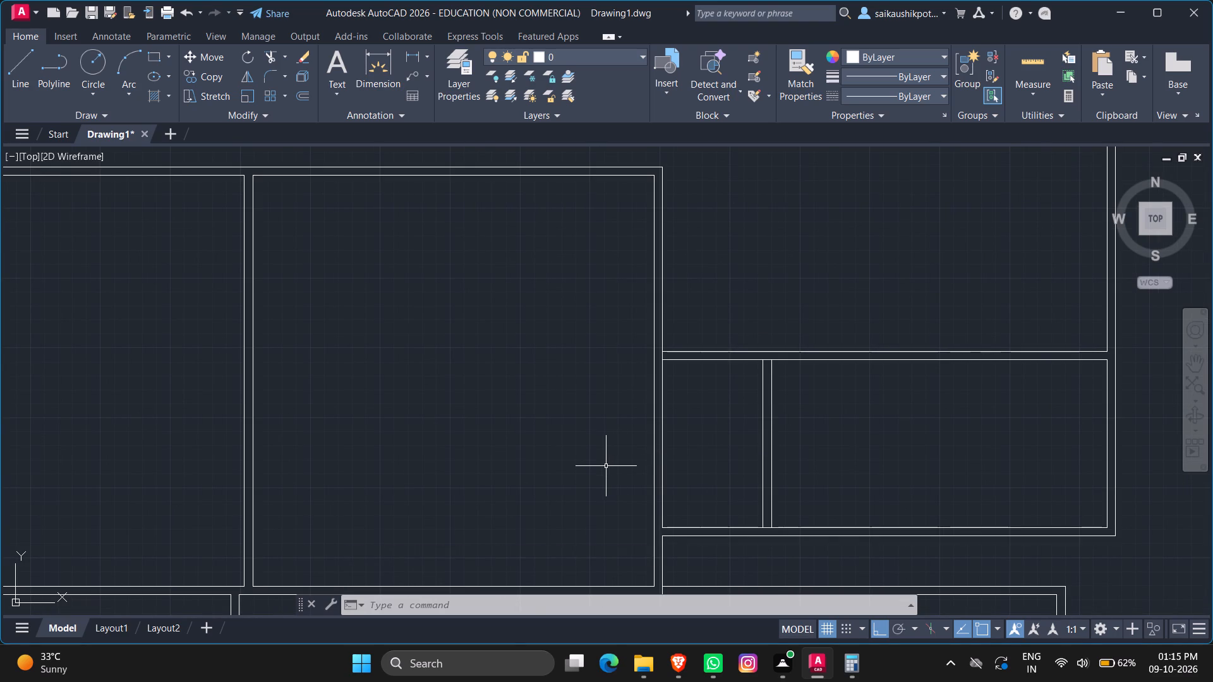
pyautogui.scroll(-1, 647, 454)
pyautogui.scroll(-1, 742, 407)
pyautogui.scroll(3, 713, 475)
pyautogui.scroll(-2, 713, 475)
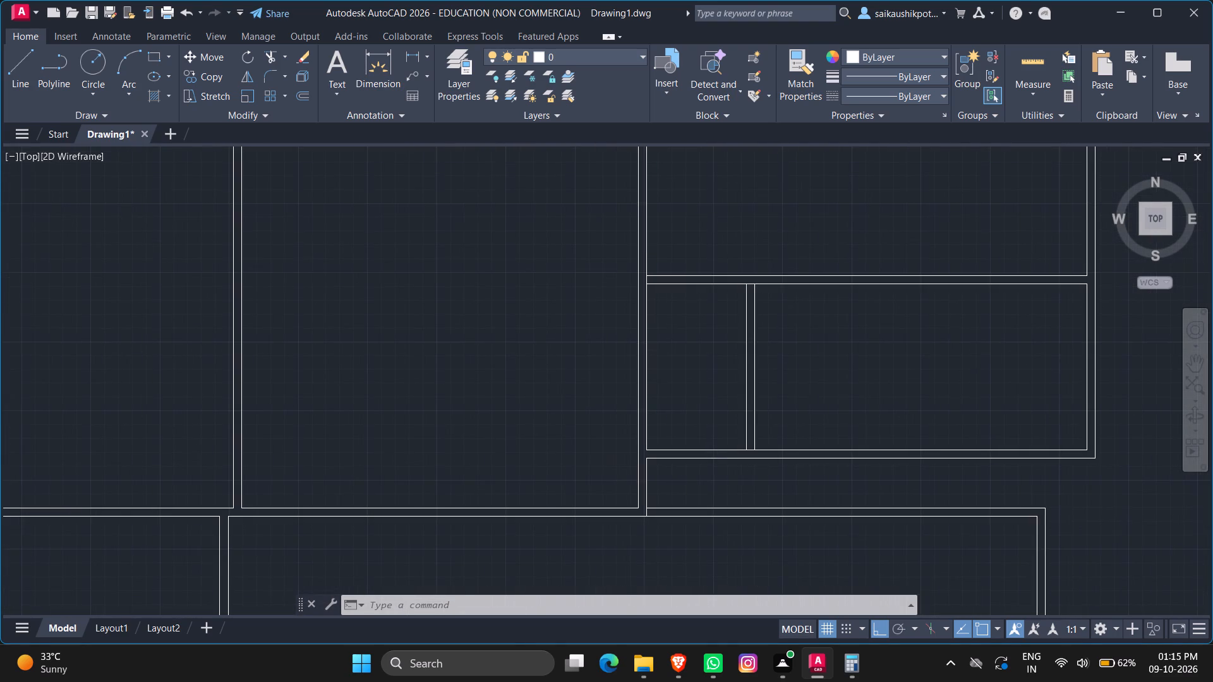
pyautogui.scroll(1, 713, 475)
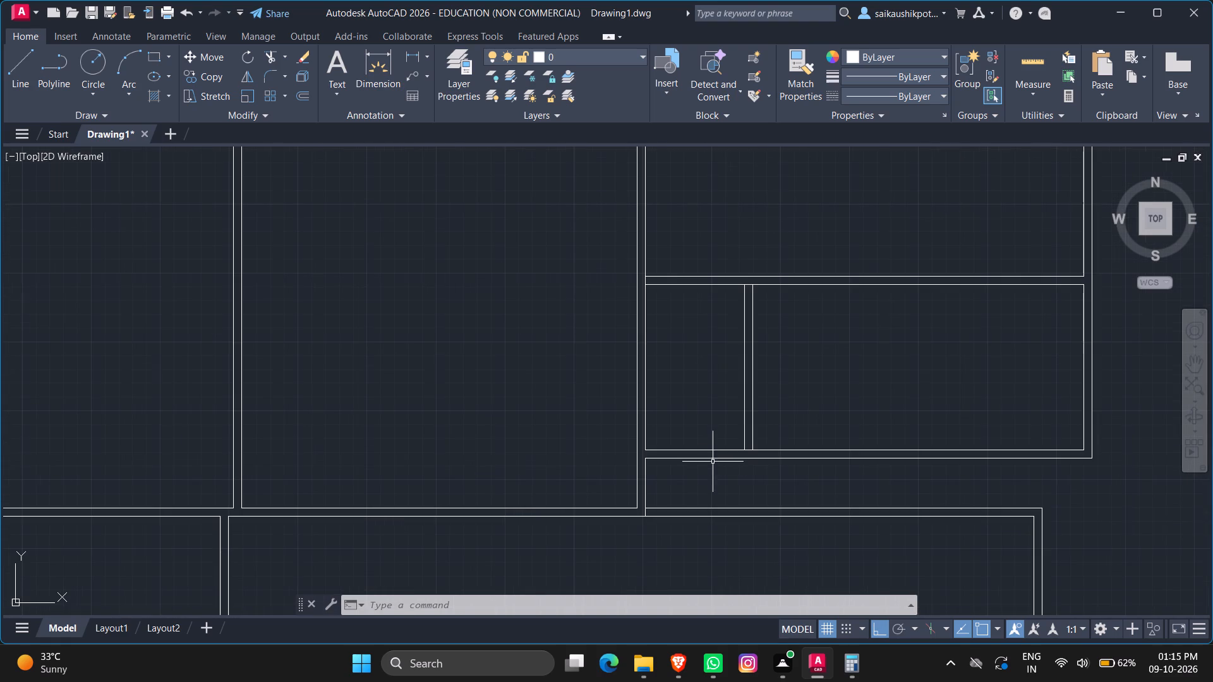
pyautogui.scroll(4, 744, 277)
pyautogui.scroll(-1, 746, 275)
pyautogui.click(797, 395)
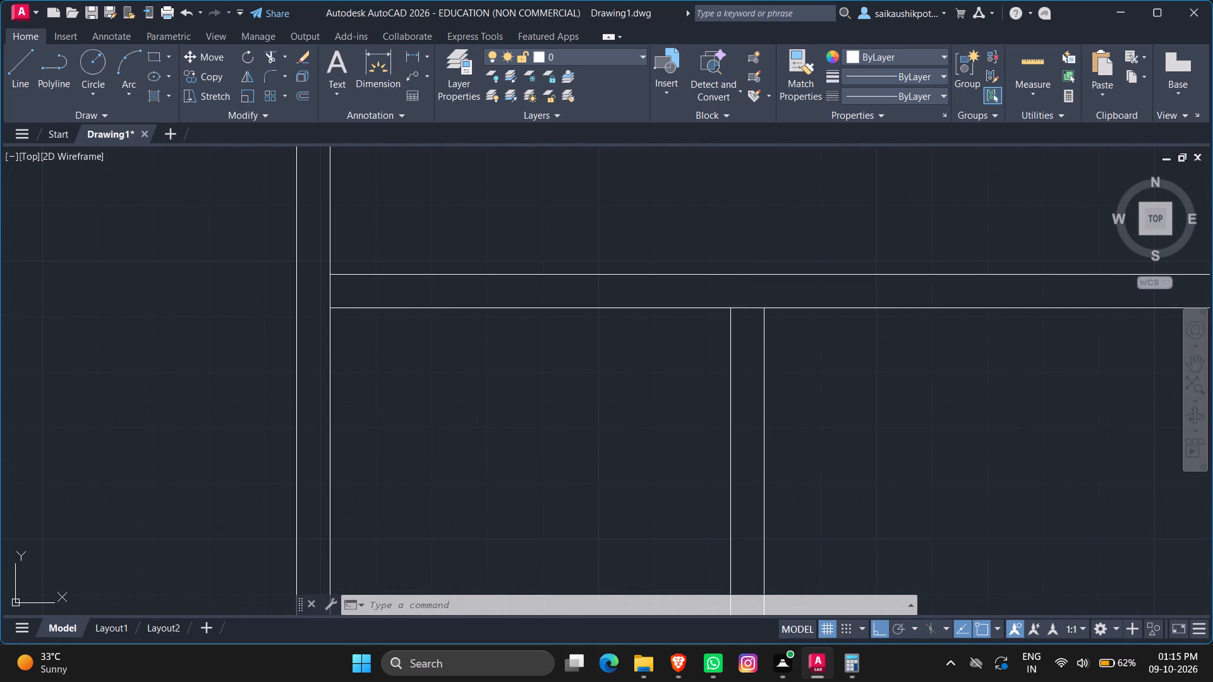
pyautogui.click(693, 380)
pyautogui.scroll(2, 745, 306)
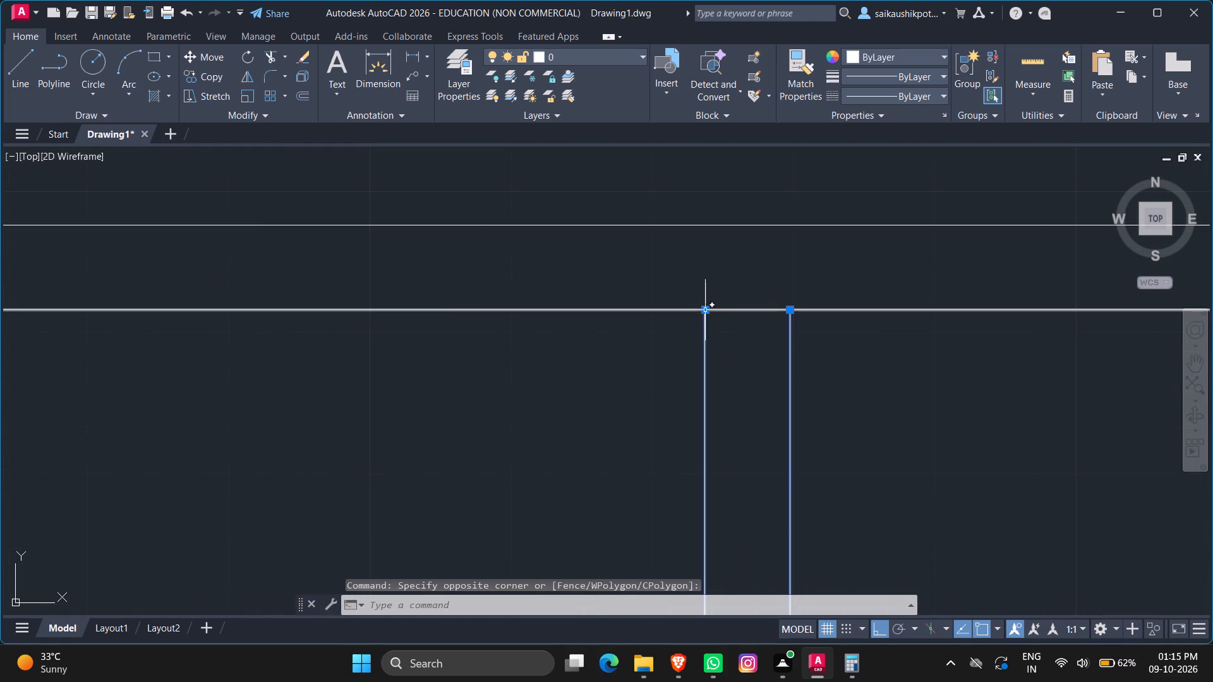
pyautogui.click(706, 310)
pyautogui.click(698, 222)
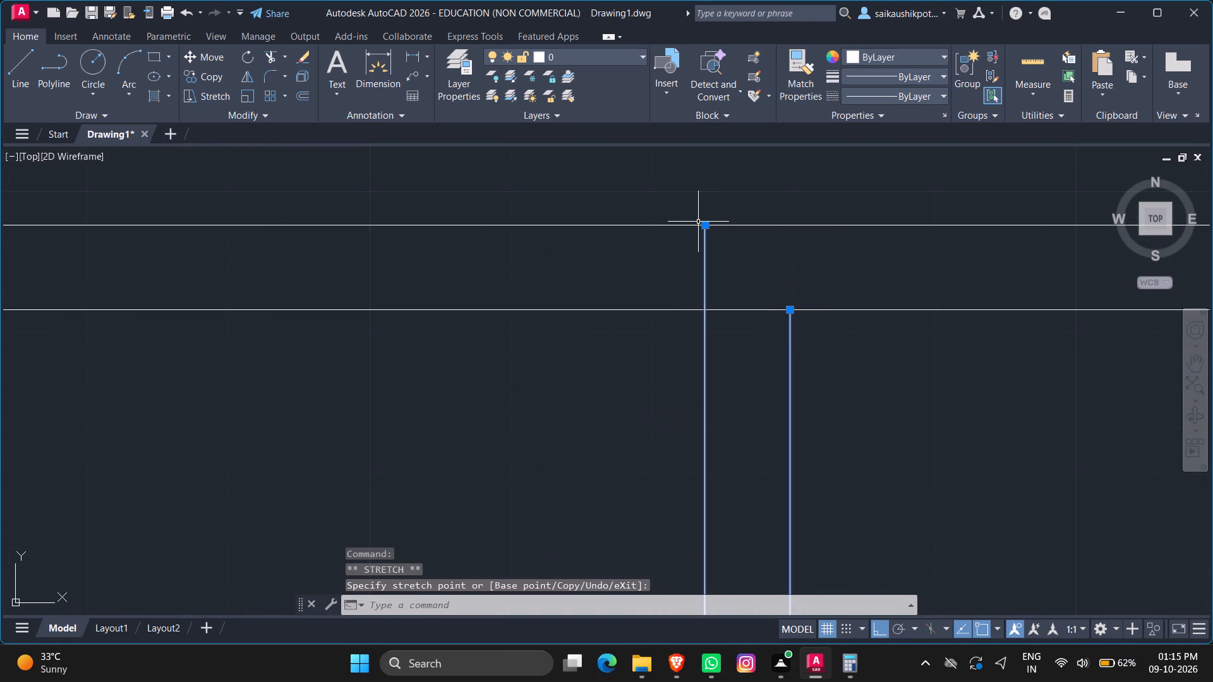
pyautogui.click(792, 308)
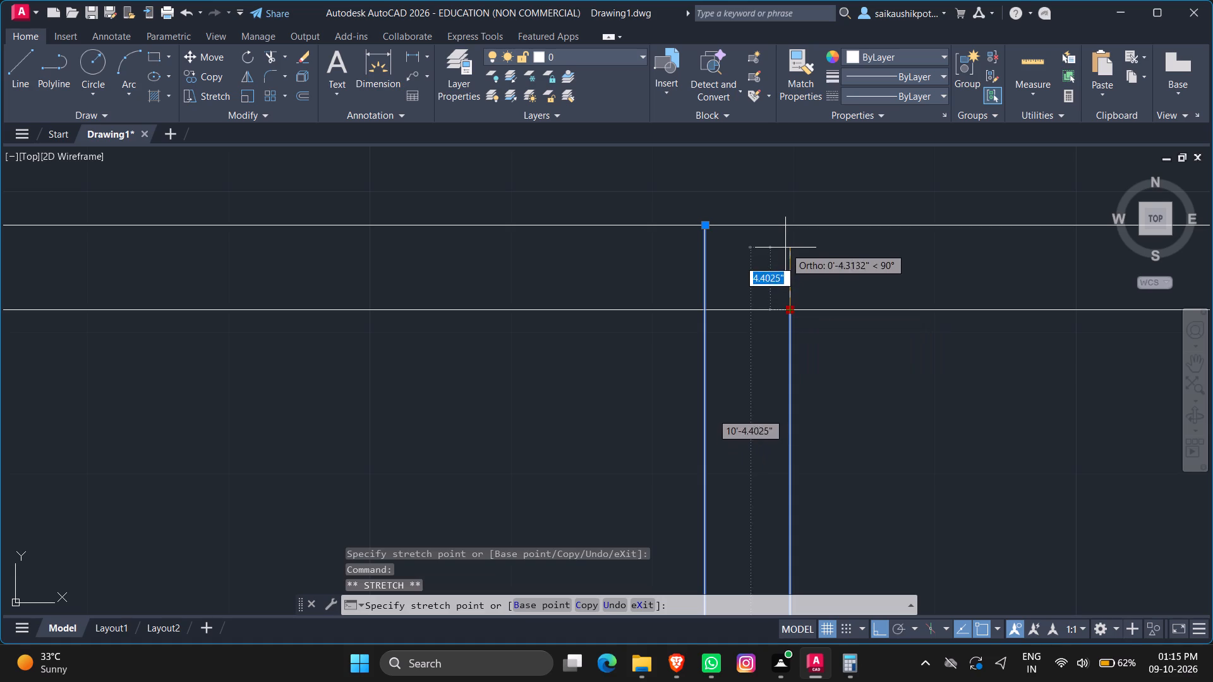
pyautogui.click(787, 229)
pyautogui.scroll(-1, 805, 338)
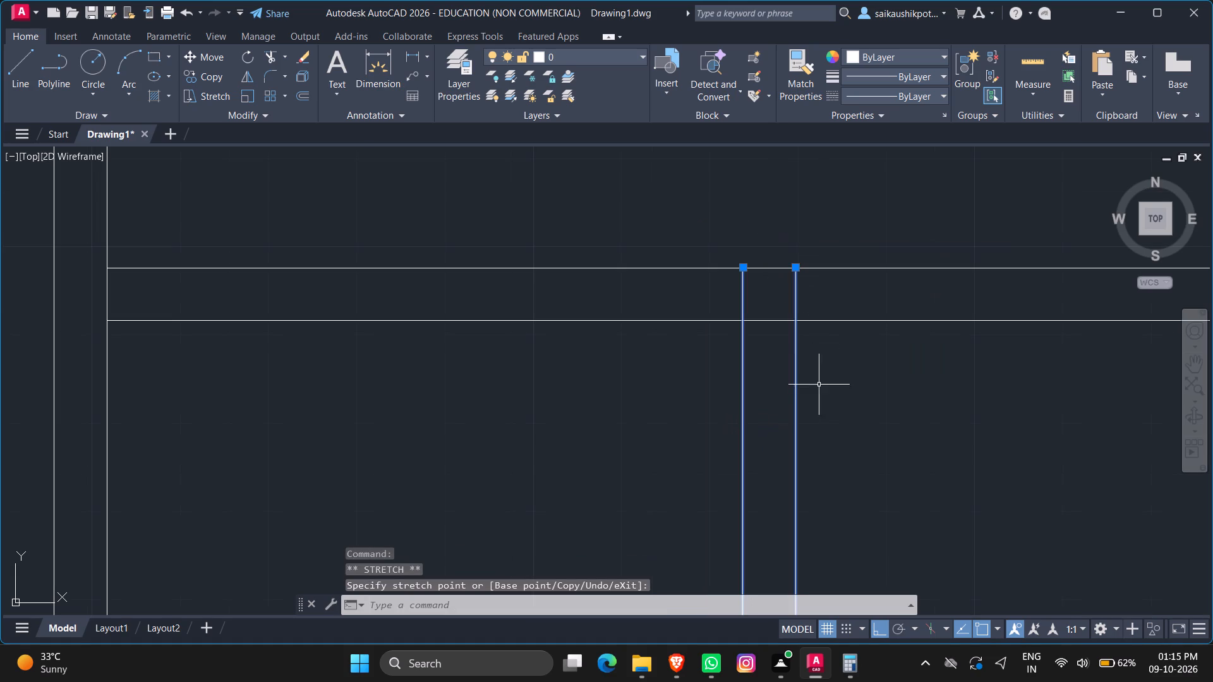
pyautogui.press('Escape')
pyautogui.press('Escape')
pyautogui.press('Escape')
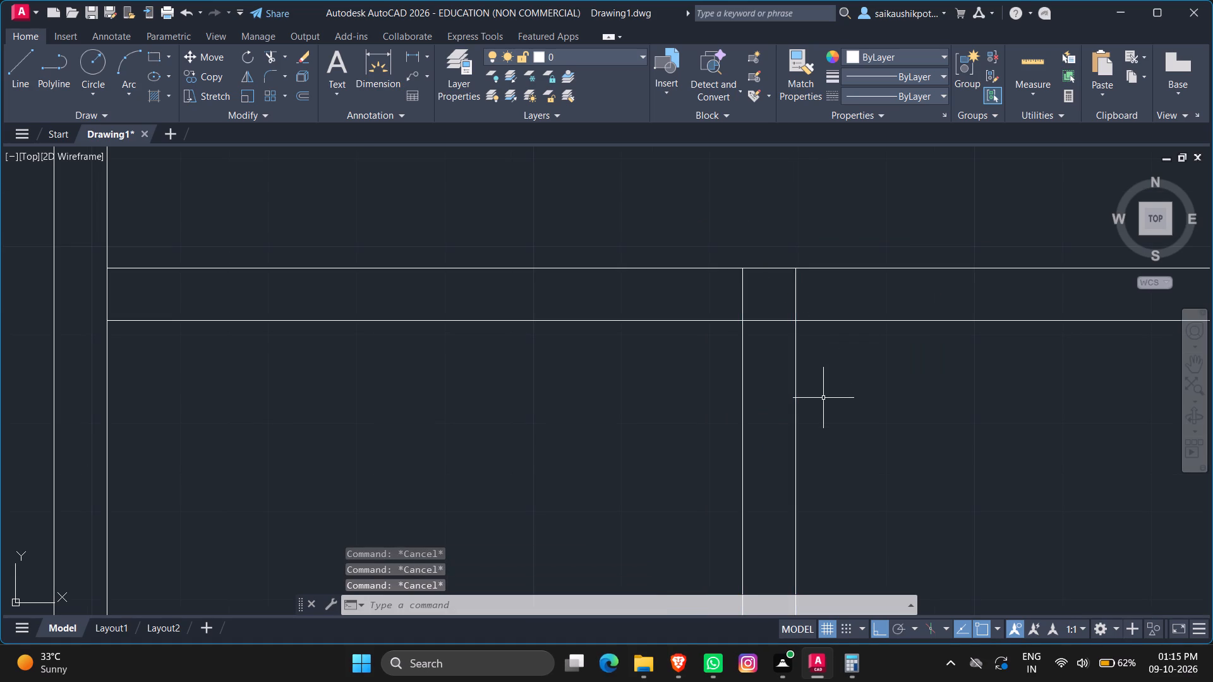
# Trim the horizontal partition's two lines back to the new vertical wall and remove the overlapping segments inside their corner.
pyautogui.write('TR')
pyautogui.press('Return')
pyautogui.press('Return')
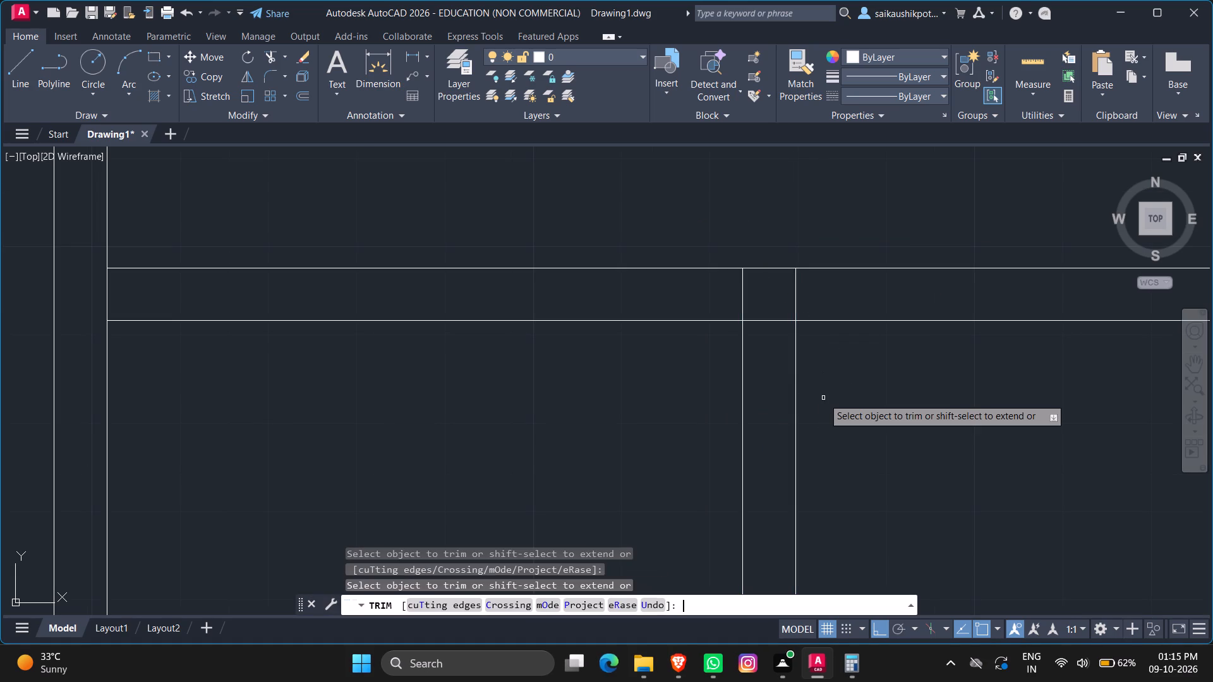
pyautogui.moveTo(474, 441); pyautogui.dragTo(474, 434)
pyautogui.click(425, 133)
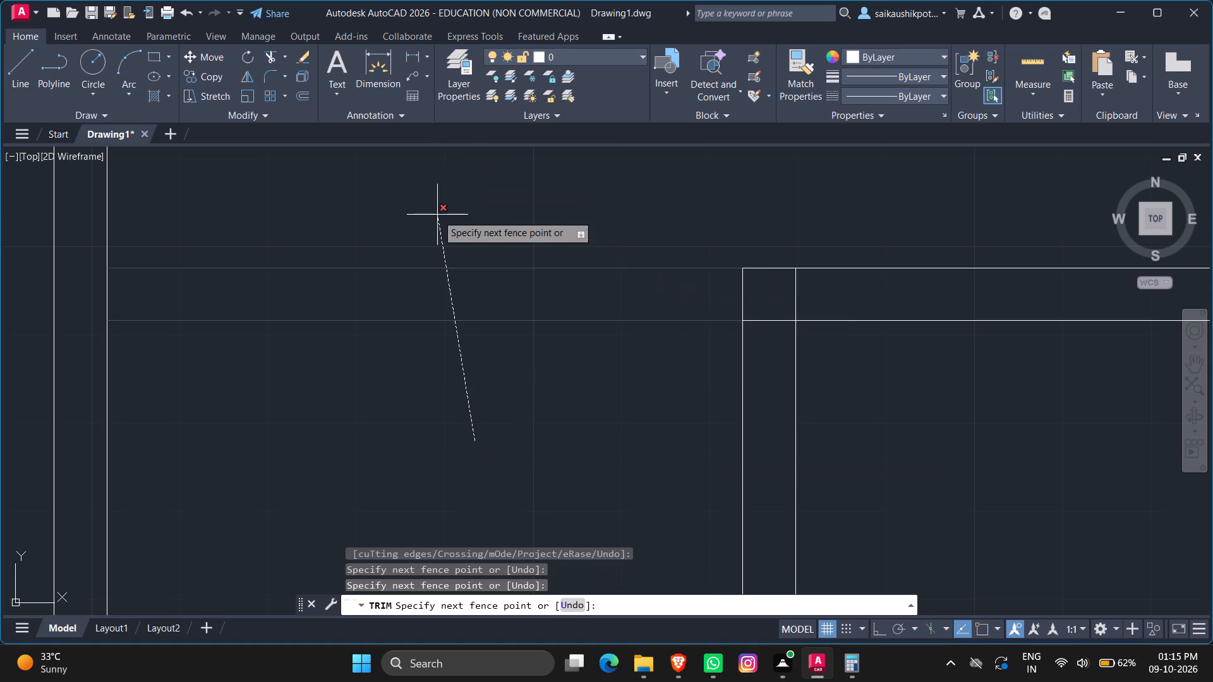
pyautogui.click(448, 215)
pyautogui.scroll(2, 799, 314)
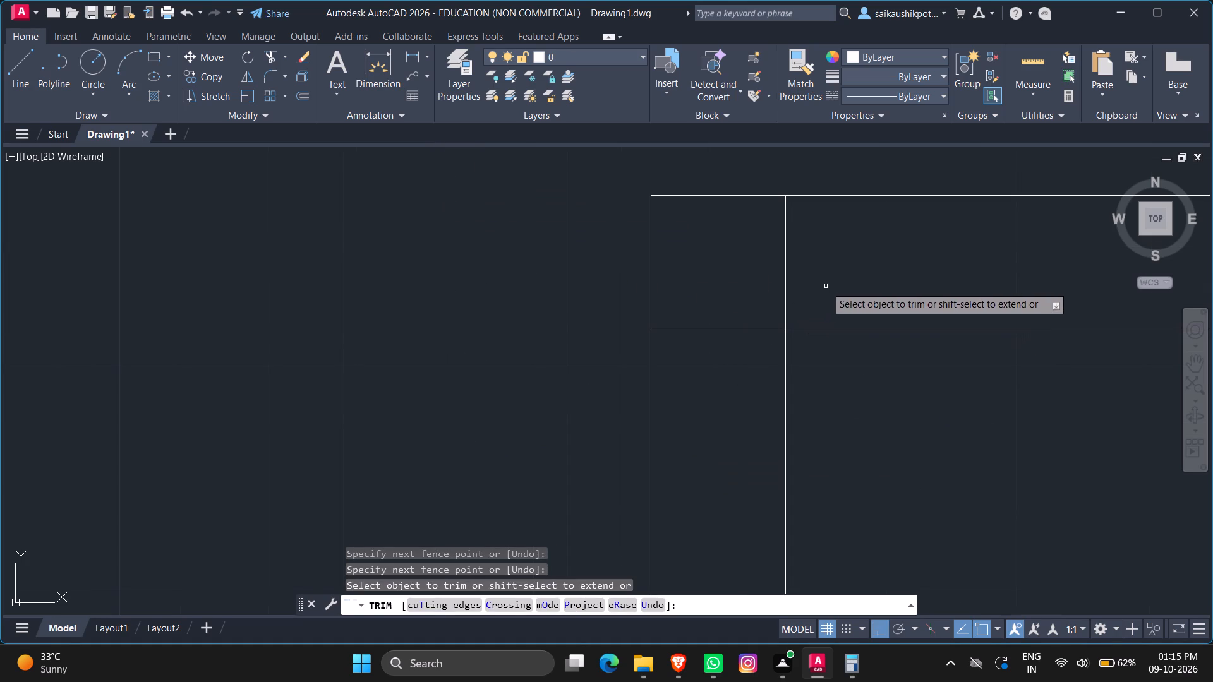
pyautogui.moveTo(731, 299); pyautogui.dragTo(847, 289)
pyautogui.scroll(-3, 792, 326)
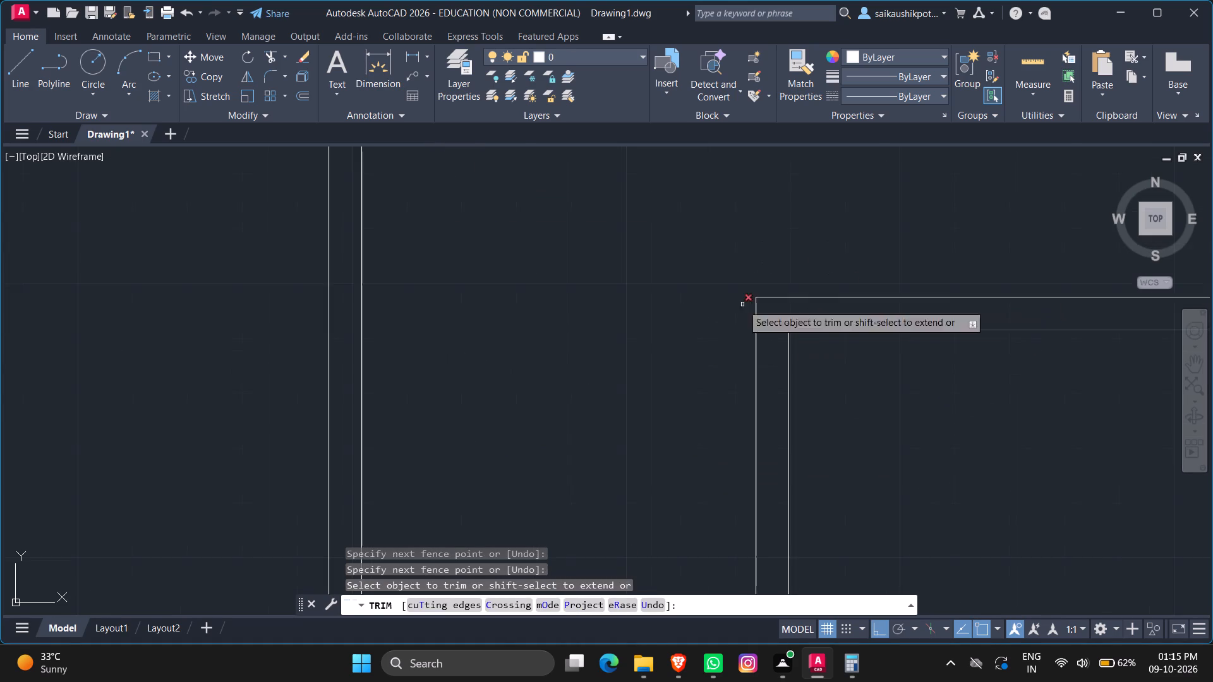
# Trim the inner bottom wall line between the new vertical wall's two lines to open the junction.
pyautogui.scroll(-2, 703, 278)
pyautogui.scroll(-1, 659, 230)
pyautogui.scroll(-2, 680, 278)
pyautogui.scroll(3, 694, 371)
pyautogui.scroll(-1, 694, 371)
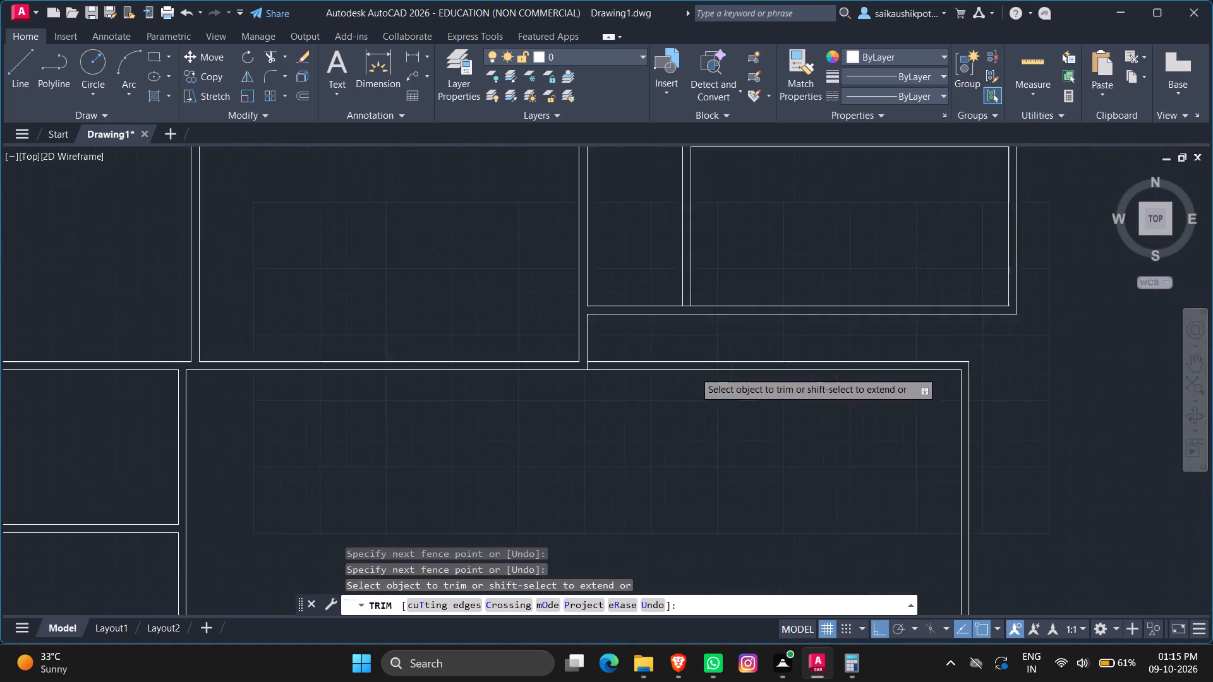
pyautogui.scroll(-1, 694, 371)
pyautogui.scroll(3, 677, 315)
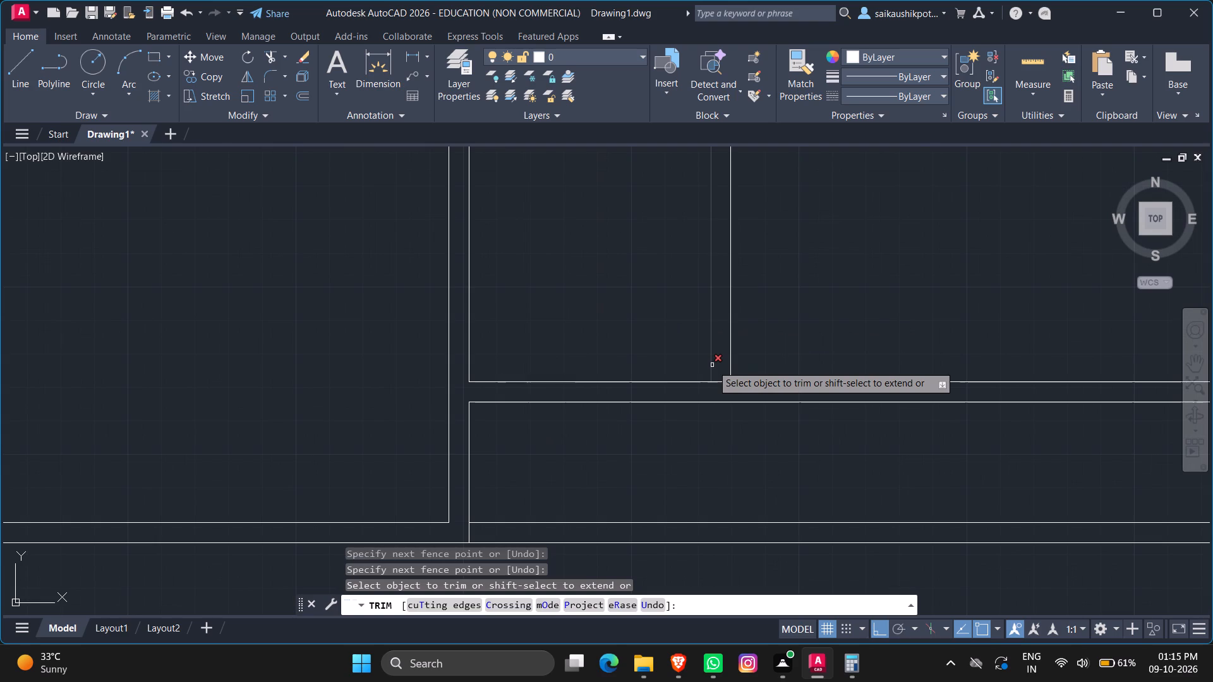
pyautogui.scroll(4, 715, 381)
pyautogui.click(715, 381)
pyautogui.click(706, 403)
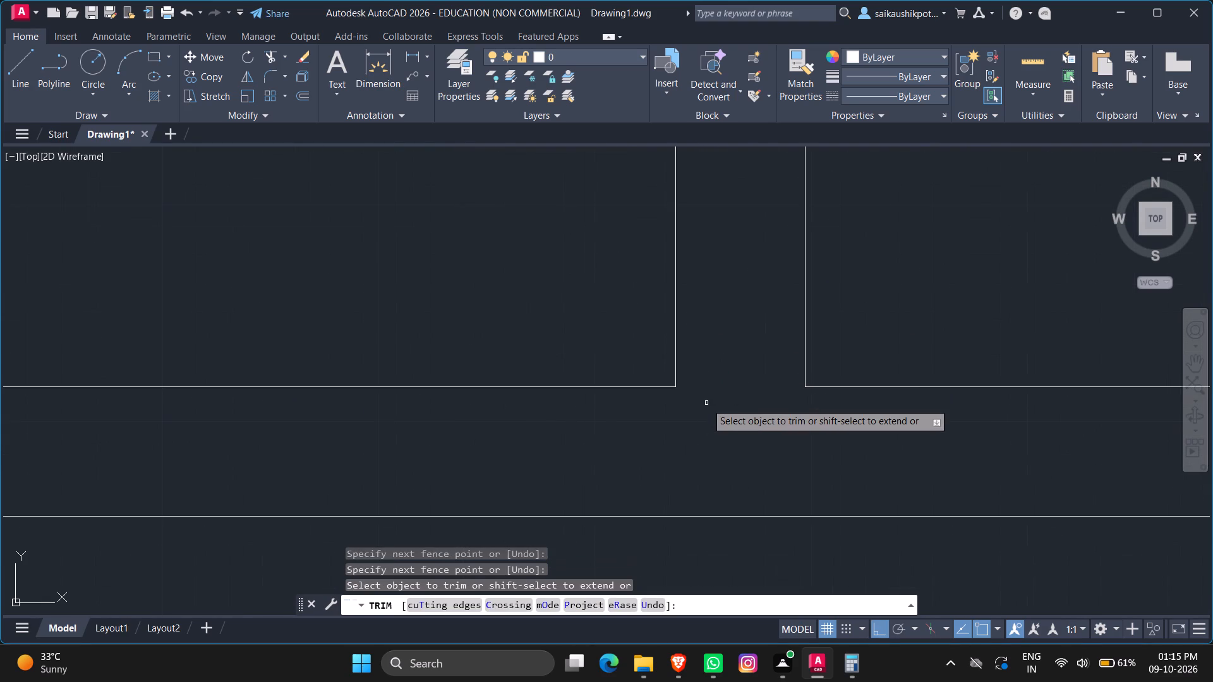
pyautogui.scroll(-4, 706, 403)
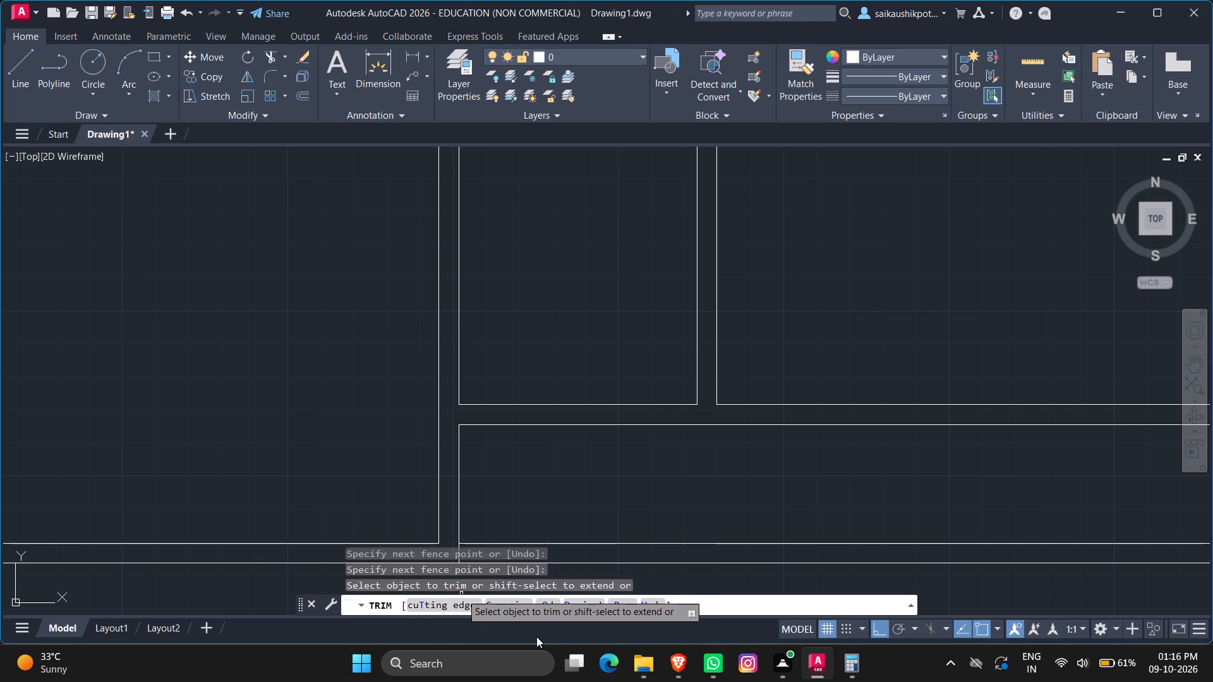
pyautogui.scroll(-1, 431, 525)
pyautogui.scroll(2, 572, 459)
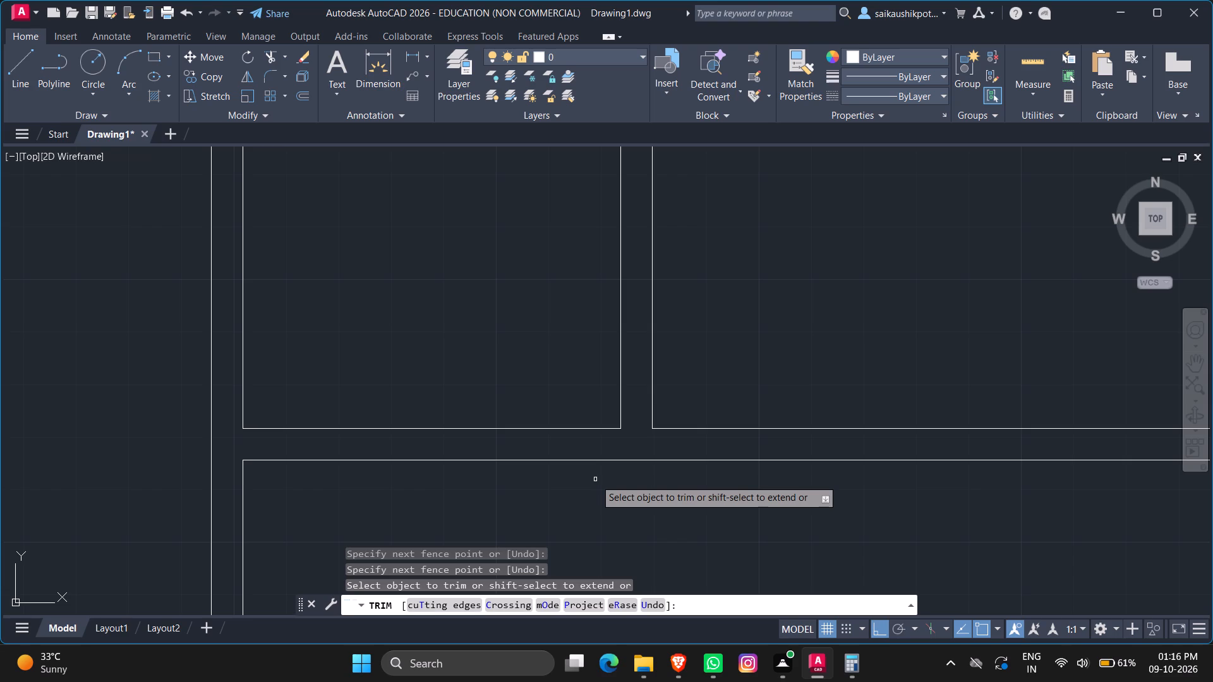
pyautogui.press('Escape')
pyautogui.press('Escape')
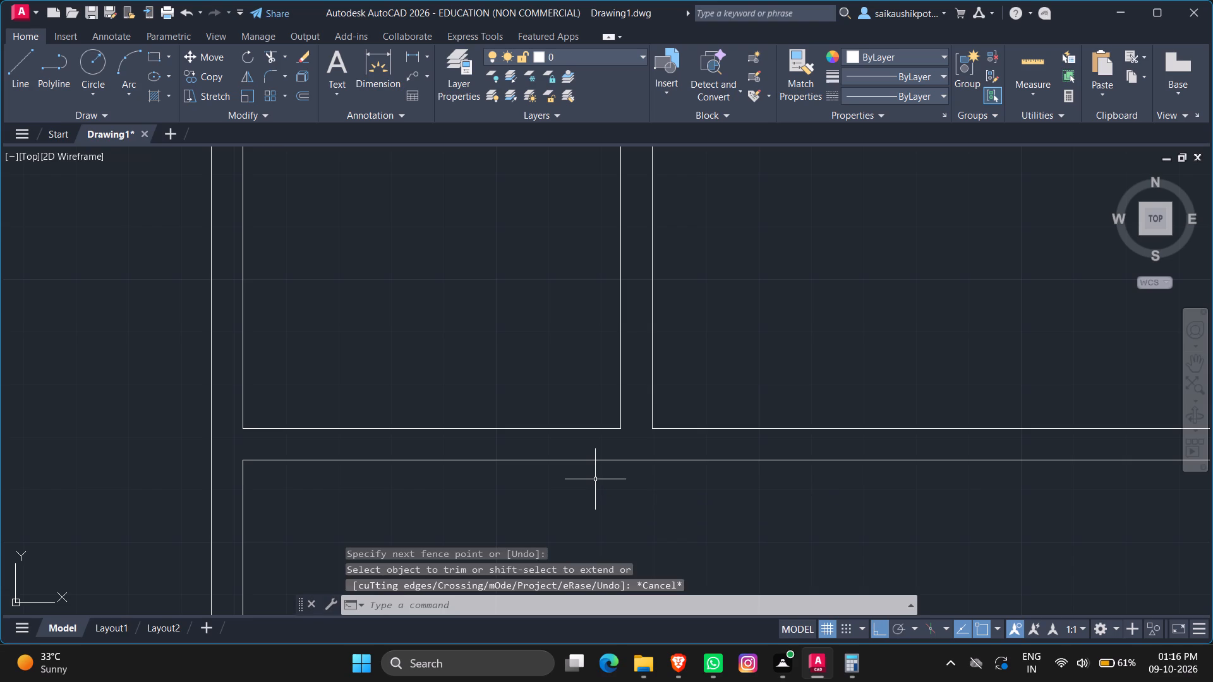
pyautogui.scroll(-2, 595, 479)
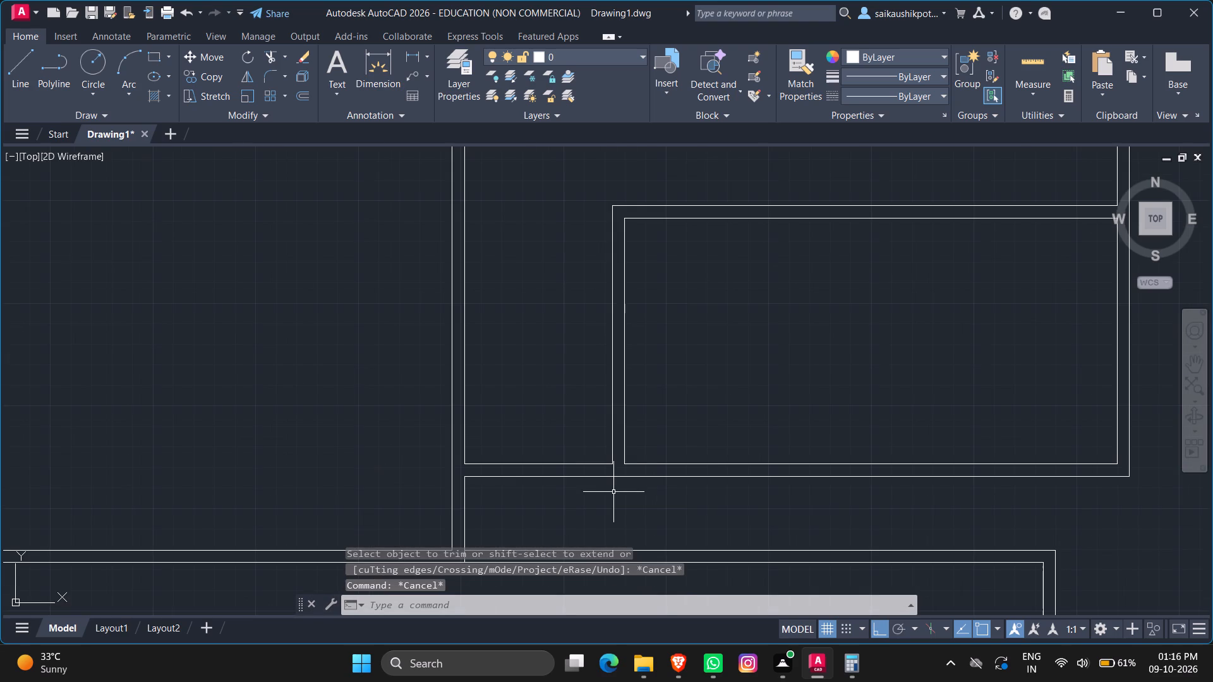
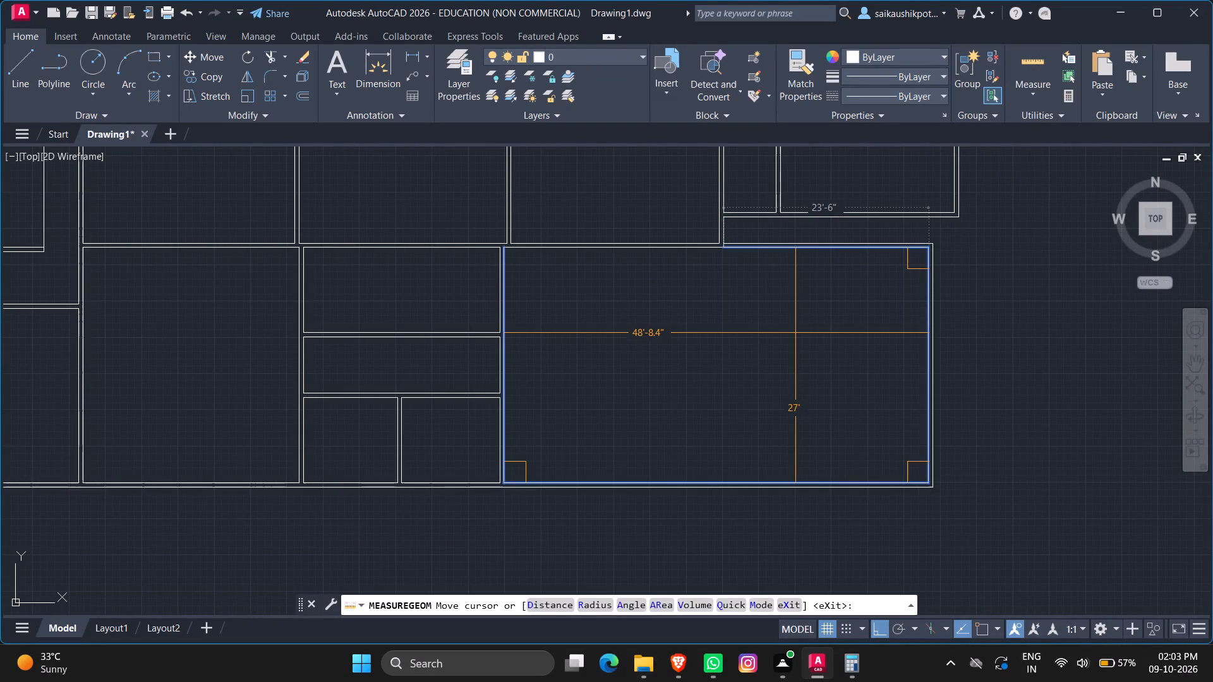
# Offset the east inner wall line of the large lower-right room 15' into the room.
pyautogui.press('Escape')
pyautogui.press('Escape')
pyautogui.press('Escape')
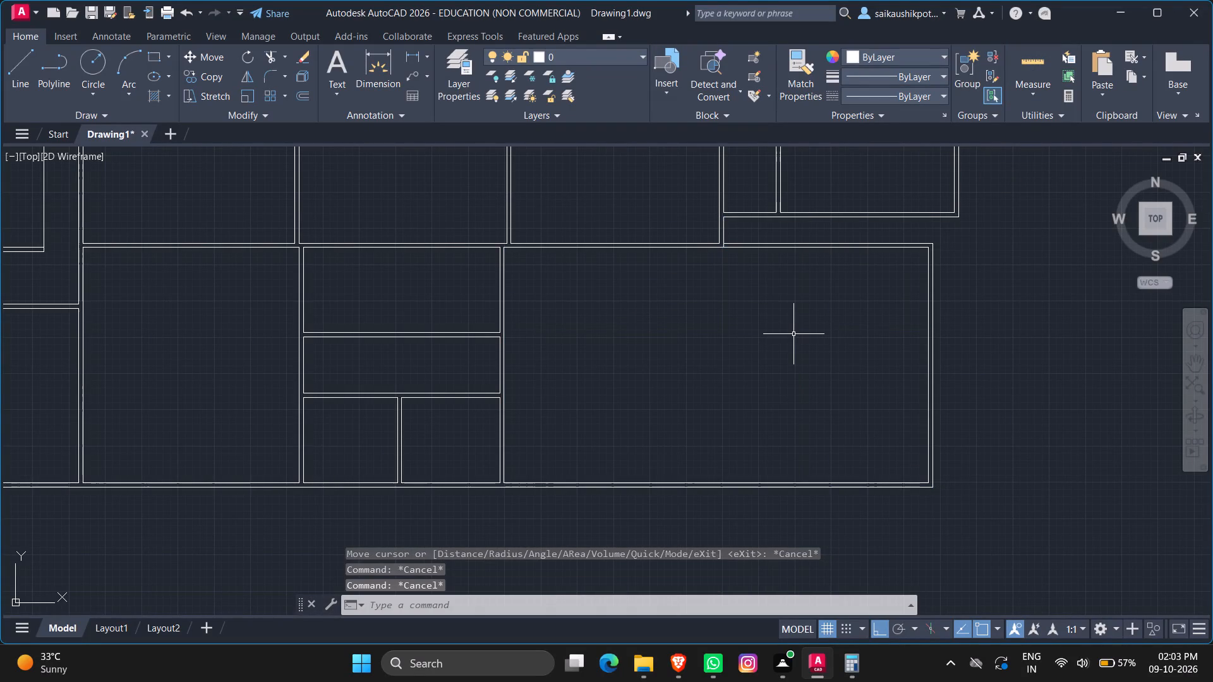
pyautogui.press('o')
pyautogui.press('Return')
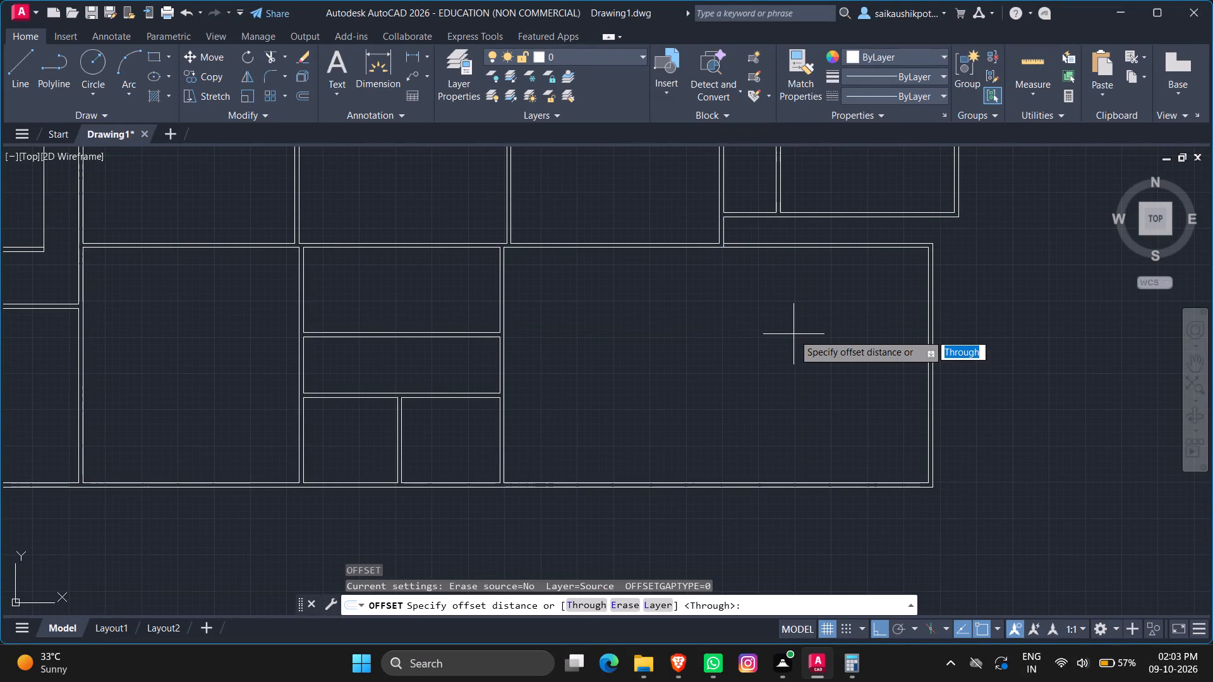
pyautogui.press('1')
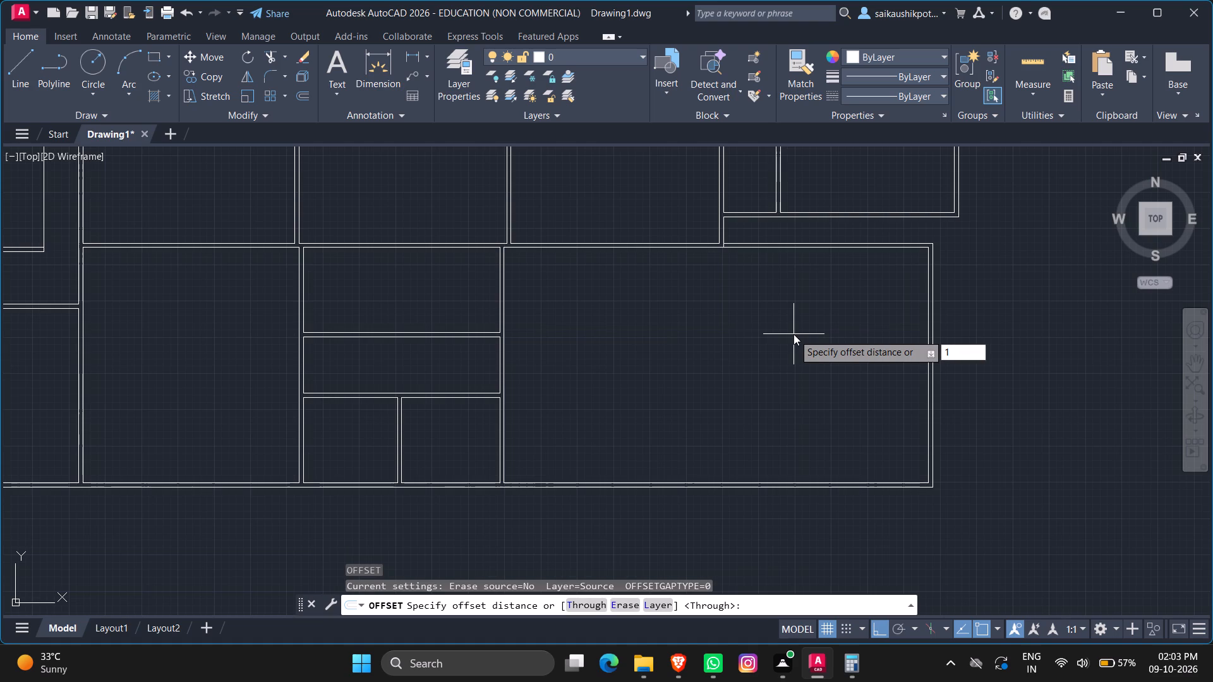
pyautogui.press('5')
pyautogui.press("'")
pyautogui.press('Return')
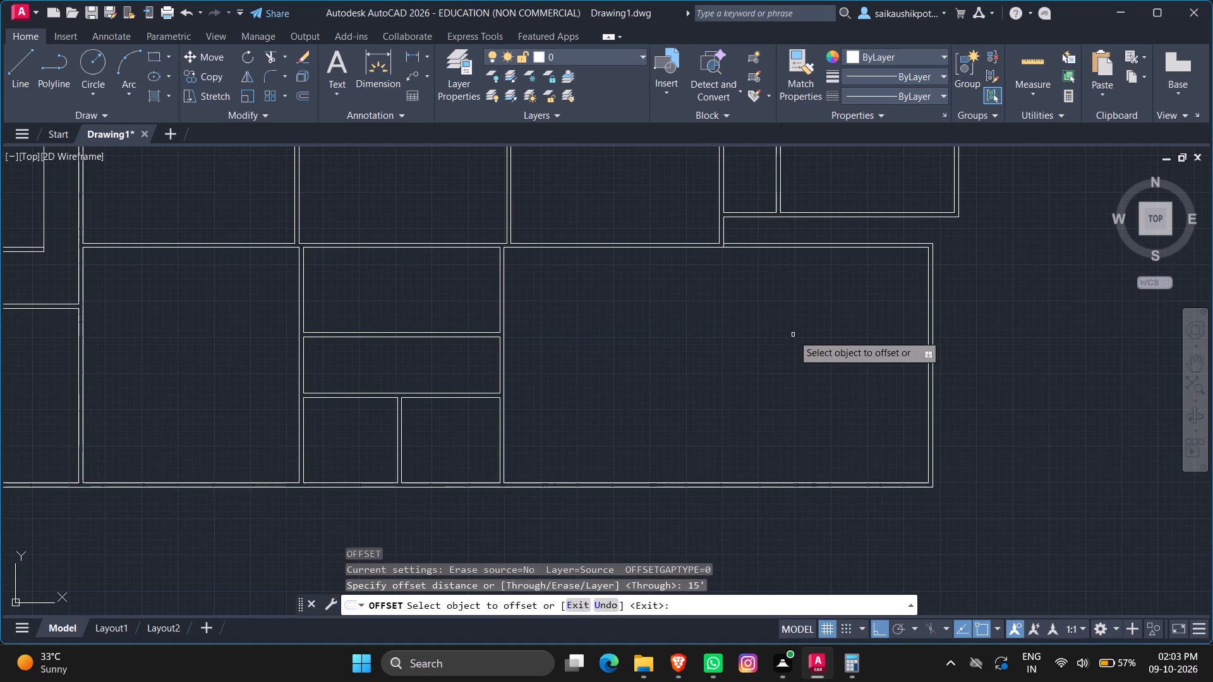
pyautogui.click(927, 370)
pyautogui.click(876, 381)
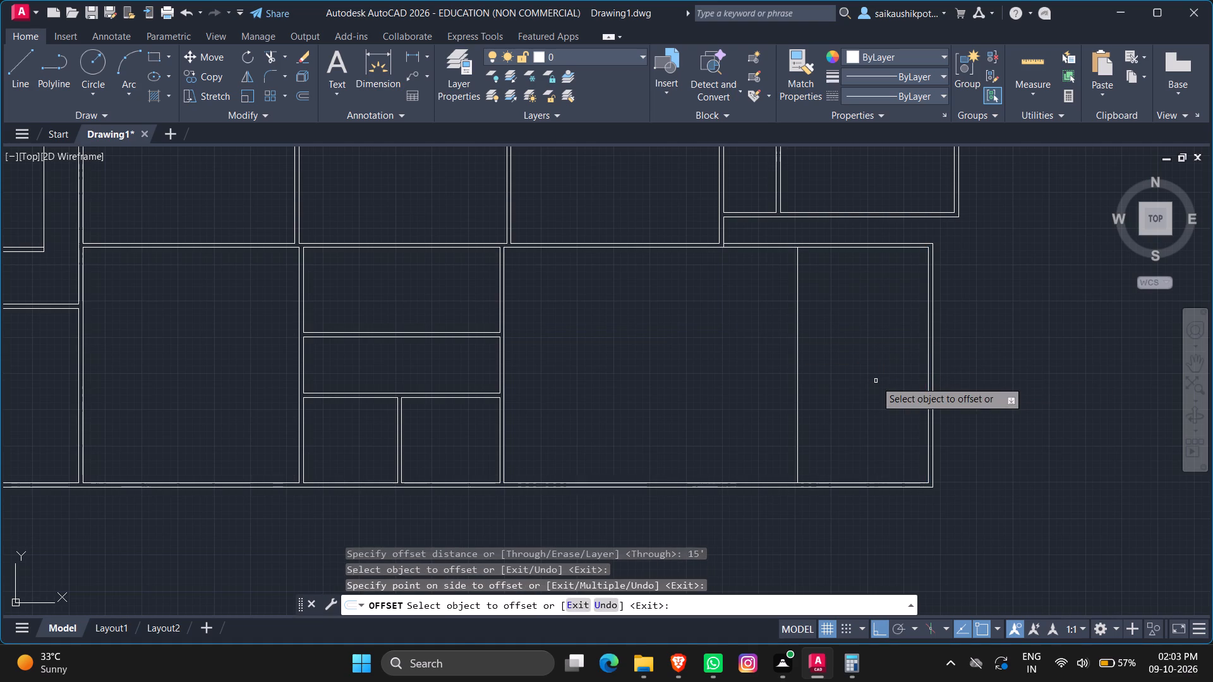
pyautogui.press('Escape')
pyautogui.press('Escape')
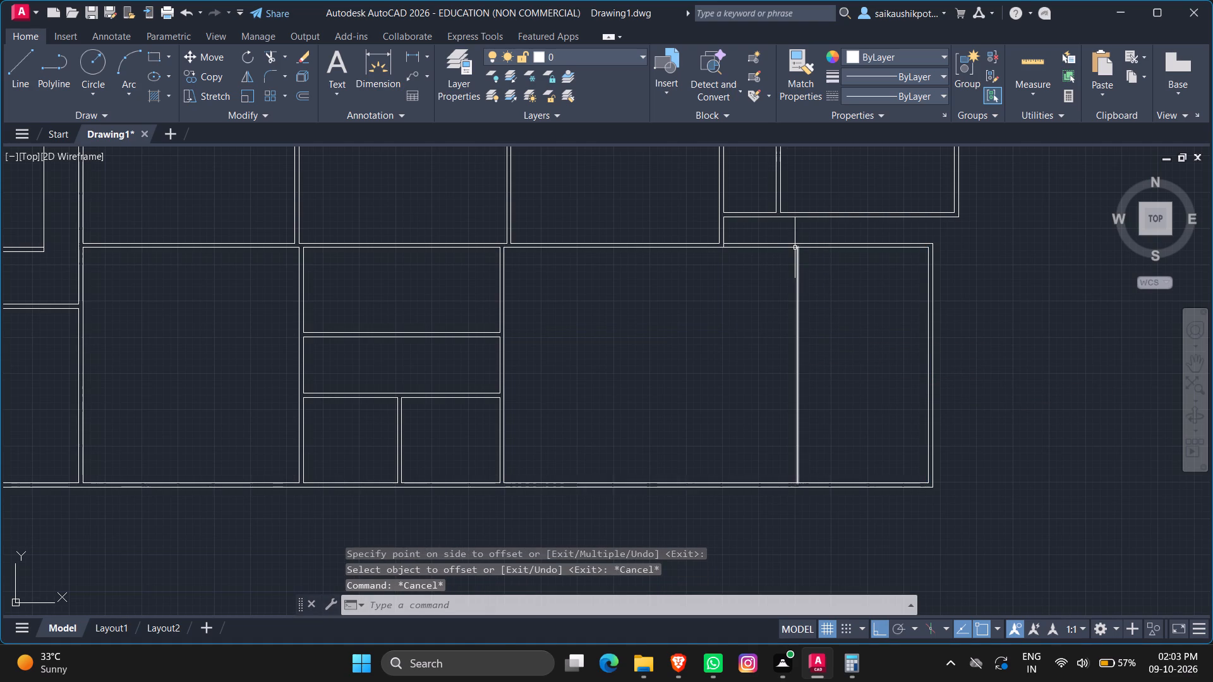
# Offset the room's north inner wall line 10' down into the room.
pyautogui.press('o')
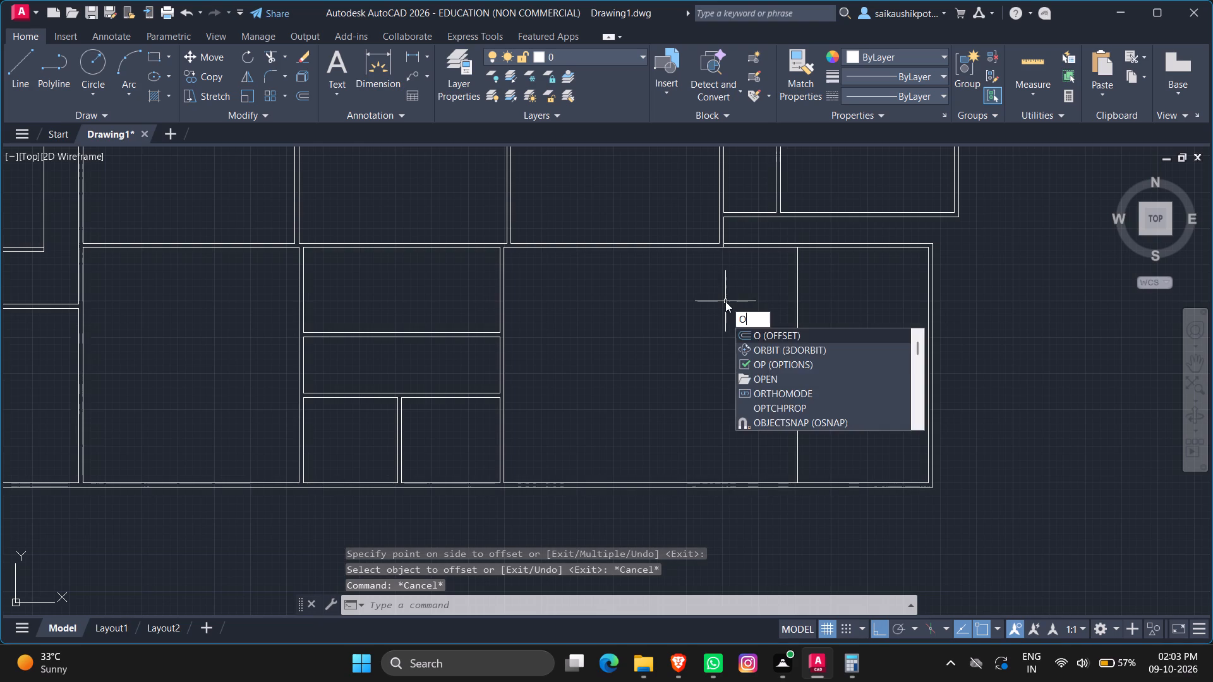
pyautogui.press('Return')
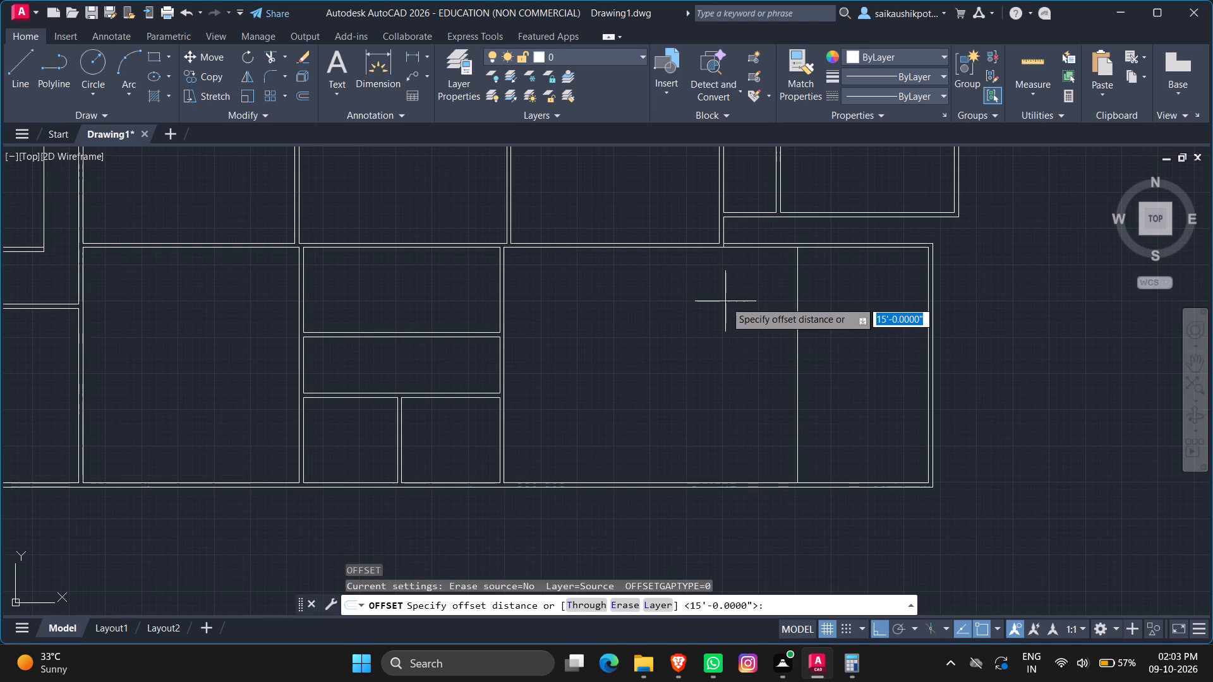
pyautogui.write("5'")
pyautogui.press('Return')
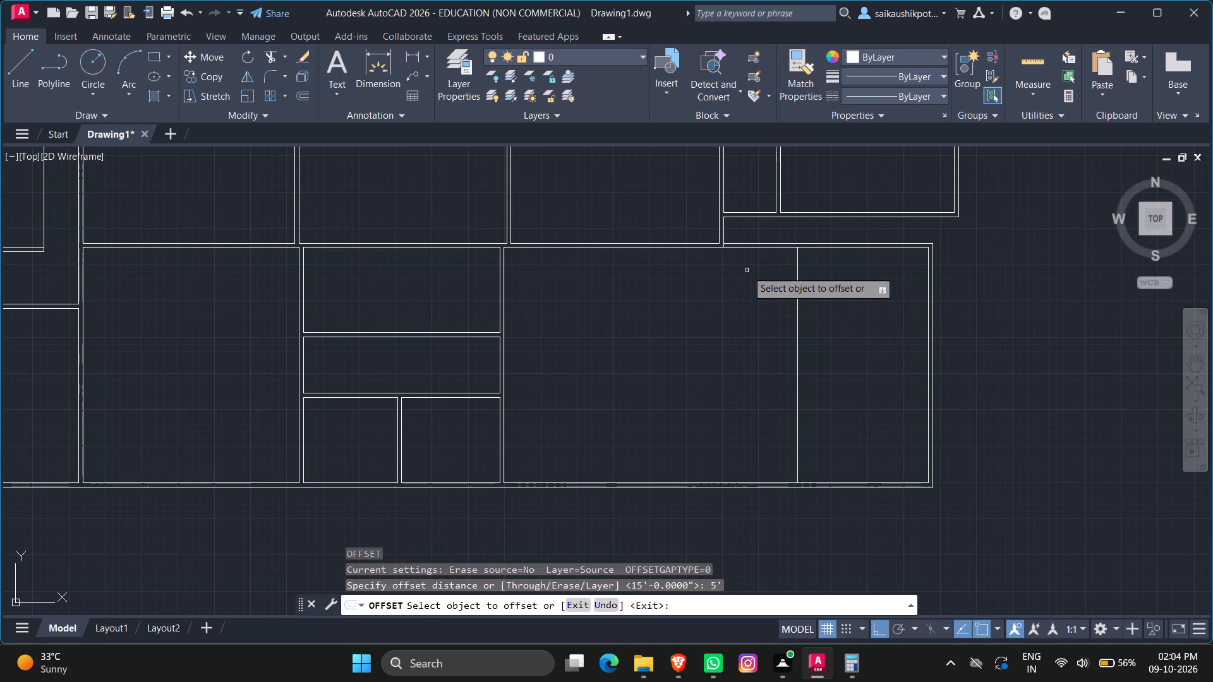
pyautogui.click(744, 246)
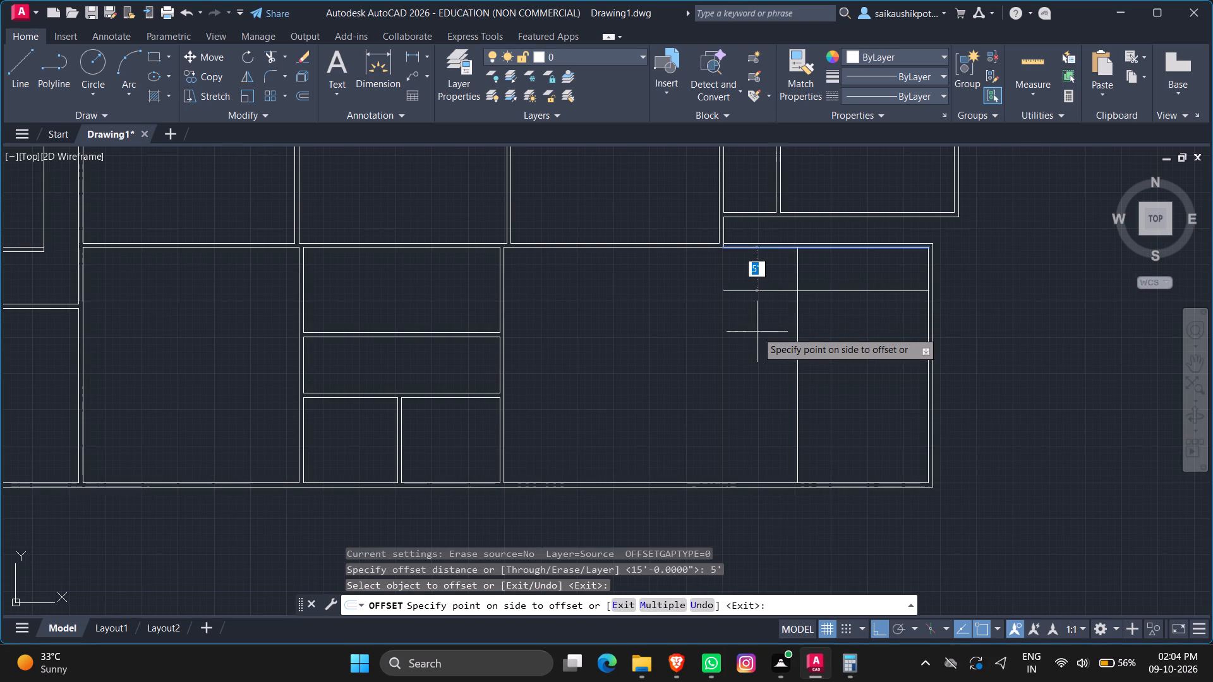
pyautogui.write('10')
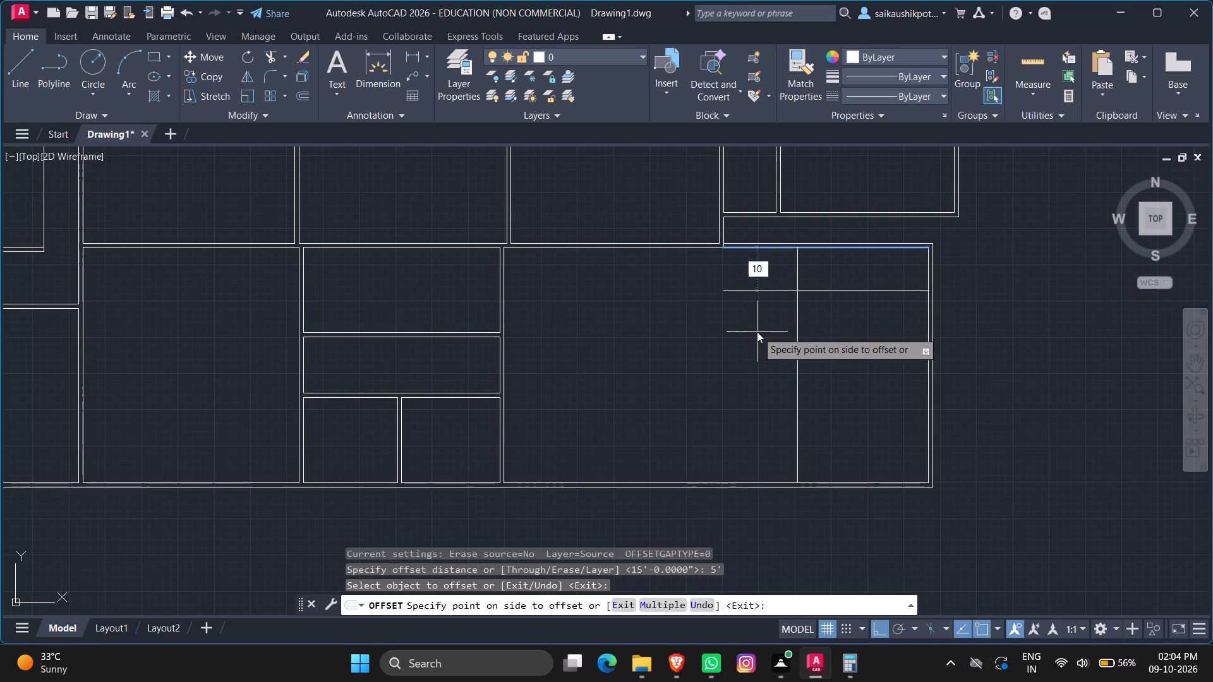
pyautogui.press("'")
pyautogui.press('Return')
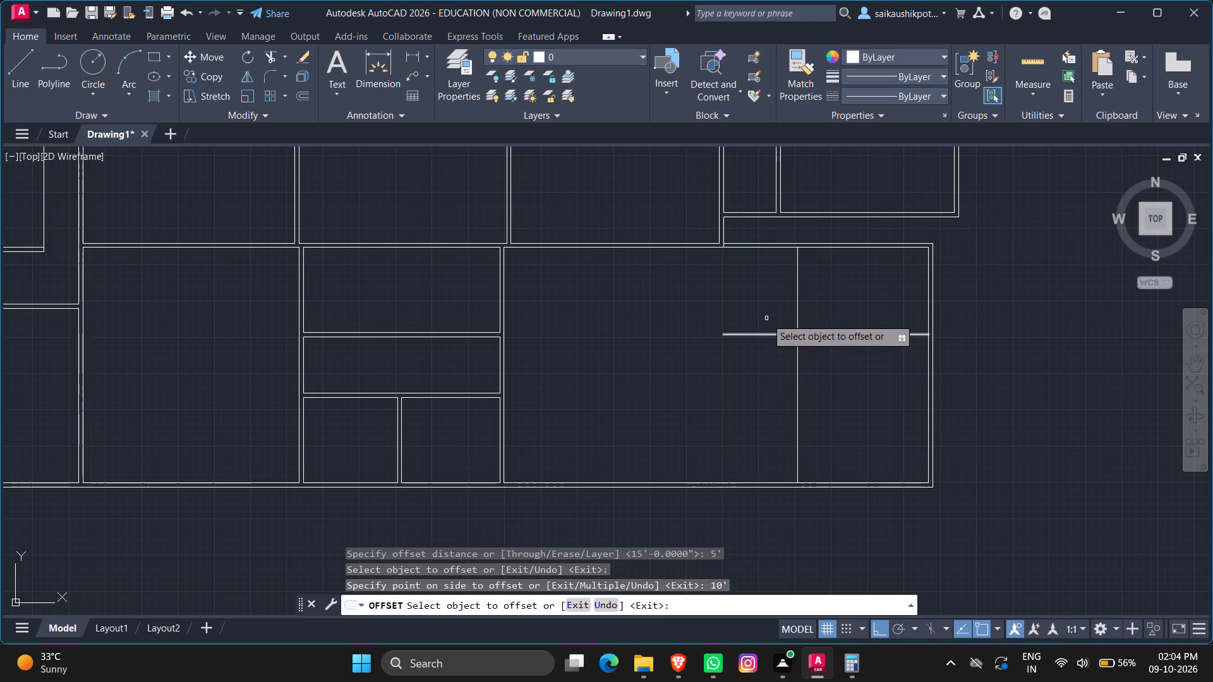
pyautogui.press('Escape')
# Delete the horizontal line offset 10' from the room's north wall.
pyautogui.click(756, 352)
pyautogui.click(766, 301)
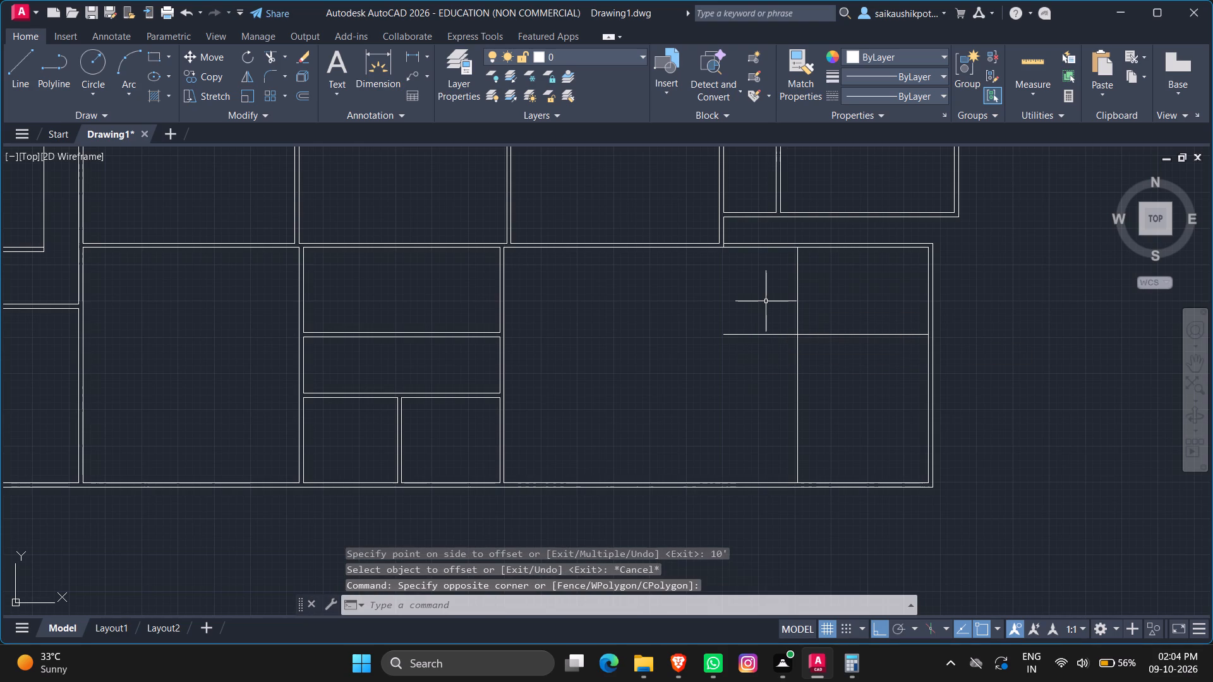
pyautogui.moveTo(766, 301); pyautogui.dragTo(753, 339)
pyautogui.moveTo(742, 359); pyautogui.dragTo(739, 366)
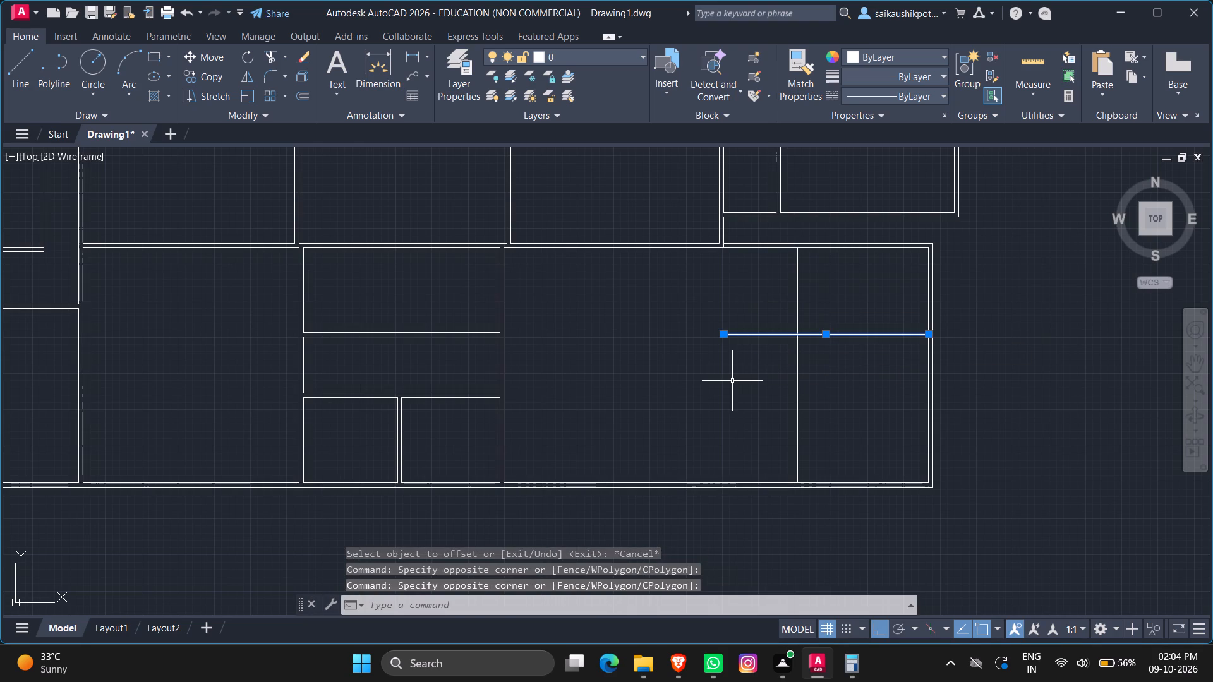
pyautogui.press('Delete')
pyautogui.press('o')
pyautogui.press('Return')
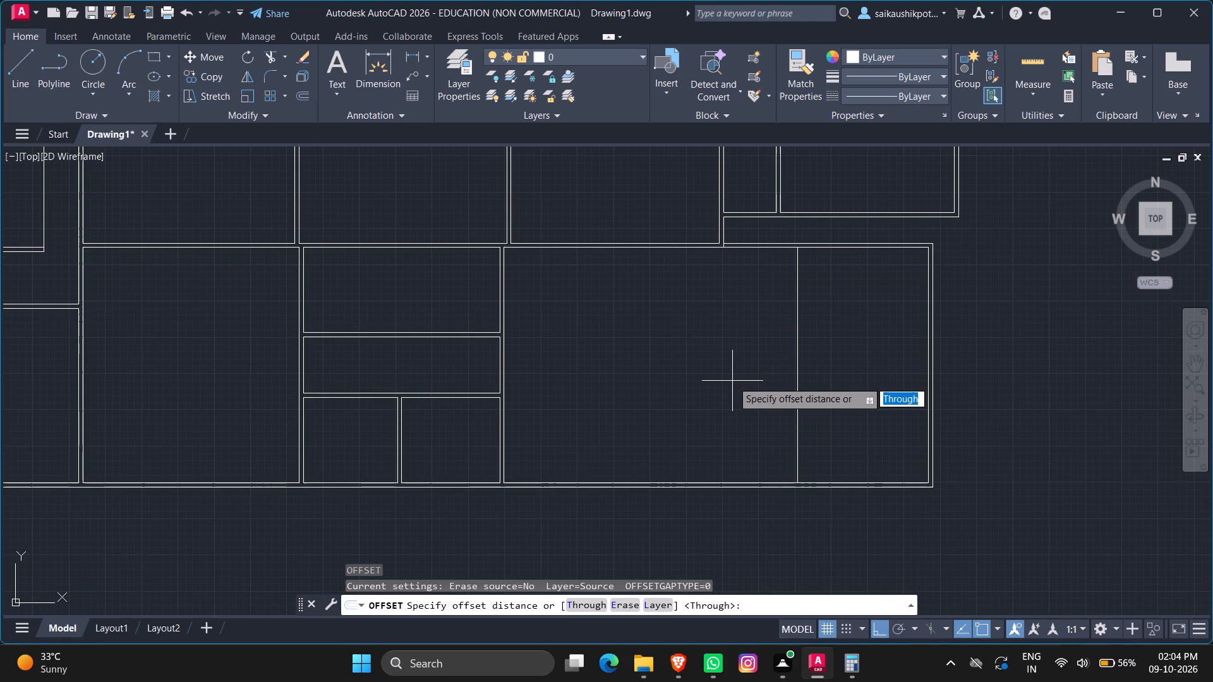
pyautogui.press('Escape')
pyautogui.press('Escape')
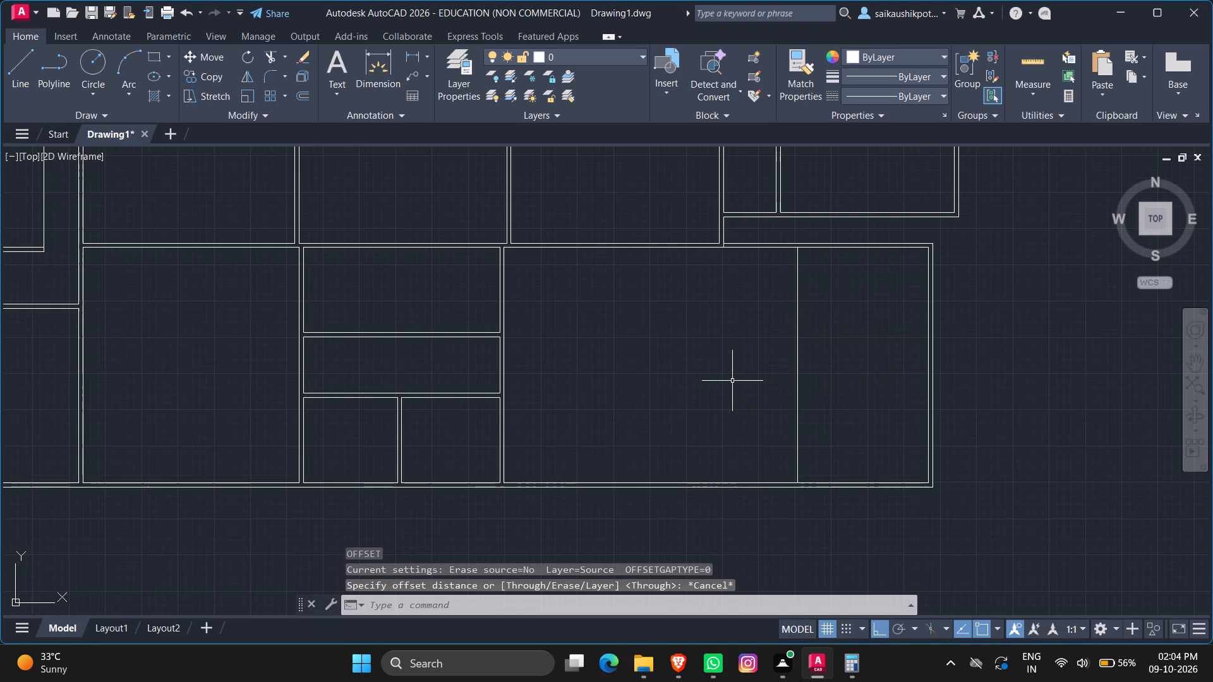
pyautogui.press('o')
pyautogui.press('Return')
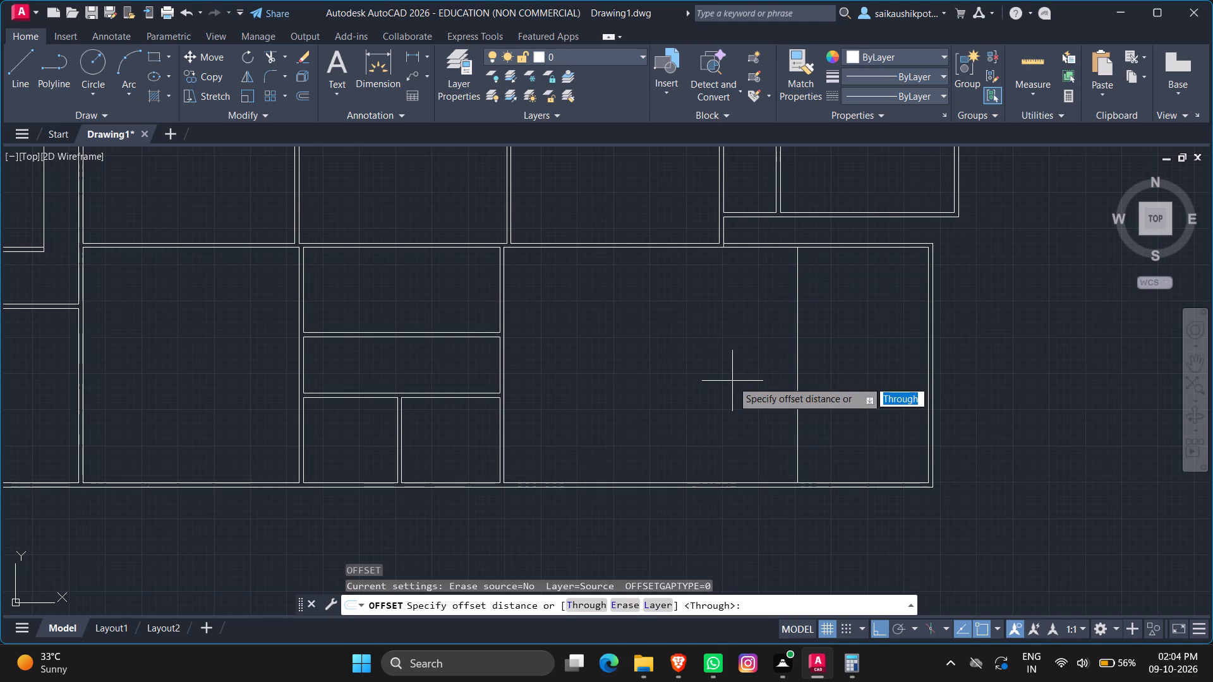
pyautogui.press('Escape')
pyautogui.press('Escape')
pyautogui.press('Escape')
# Offset the large room's north and south inner wall lines 8' into the room.
pyautogui.press('o')
pyautogui.press('Return')
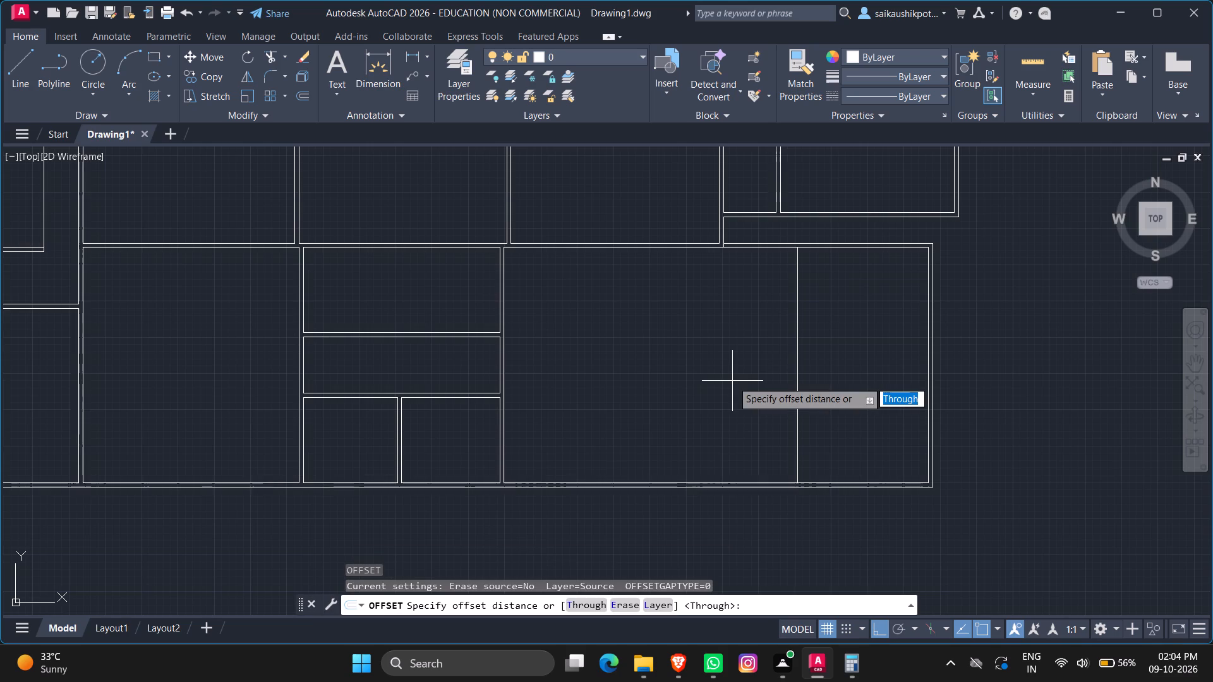
pyautogui.write("8'")
pyautogui.press('Return')
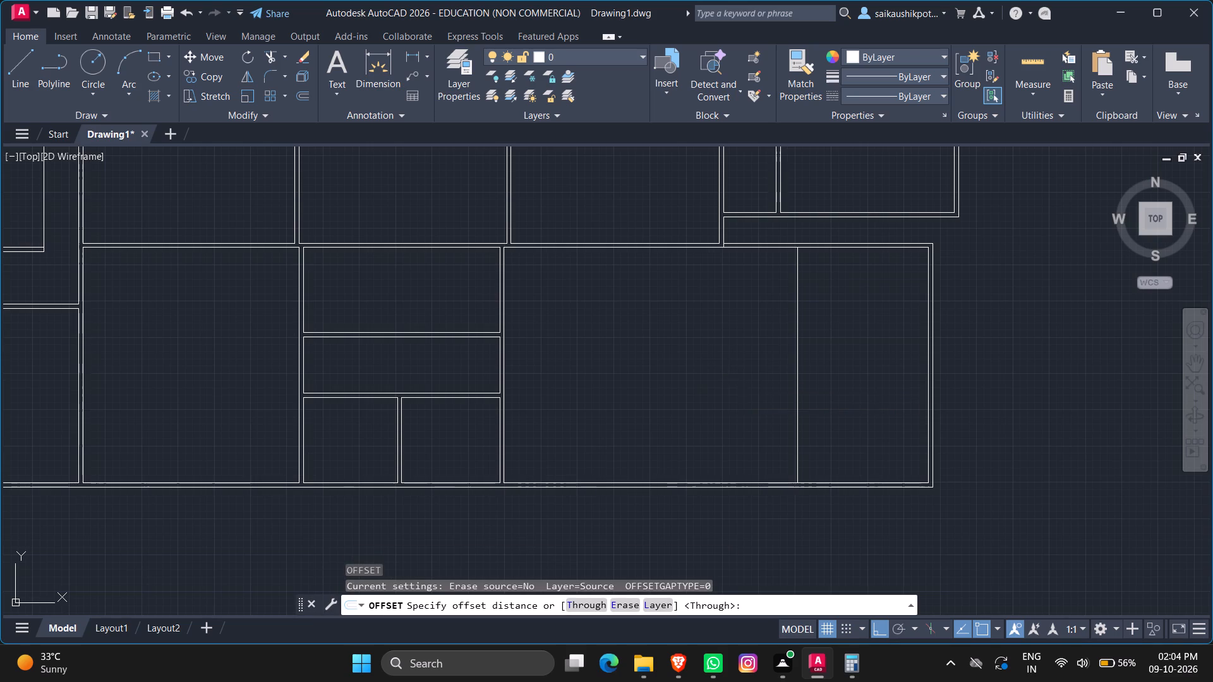
pyautogui.click(741, 246)
pyautogui.click(765, 310)
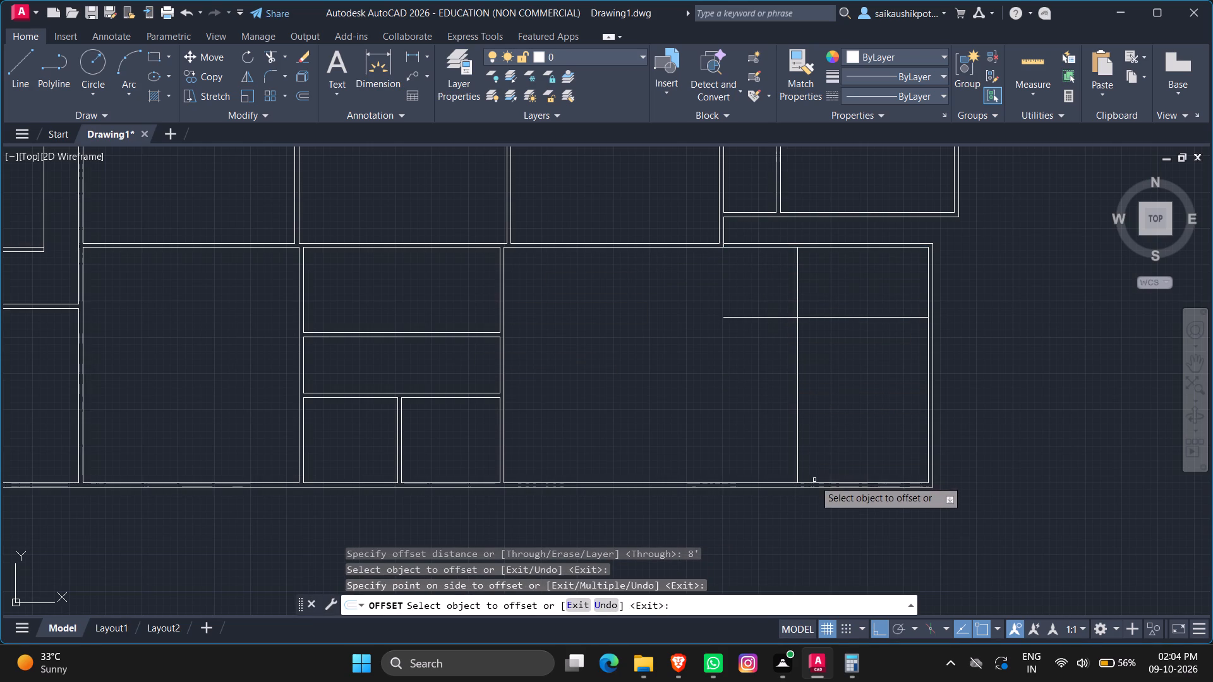
pyautogui.click(816, 484)
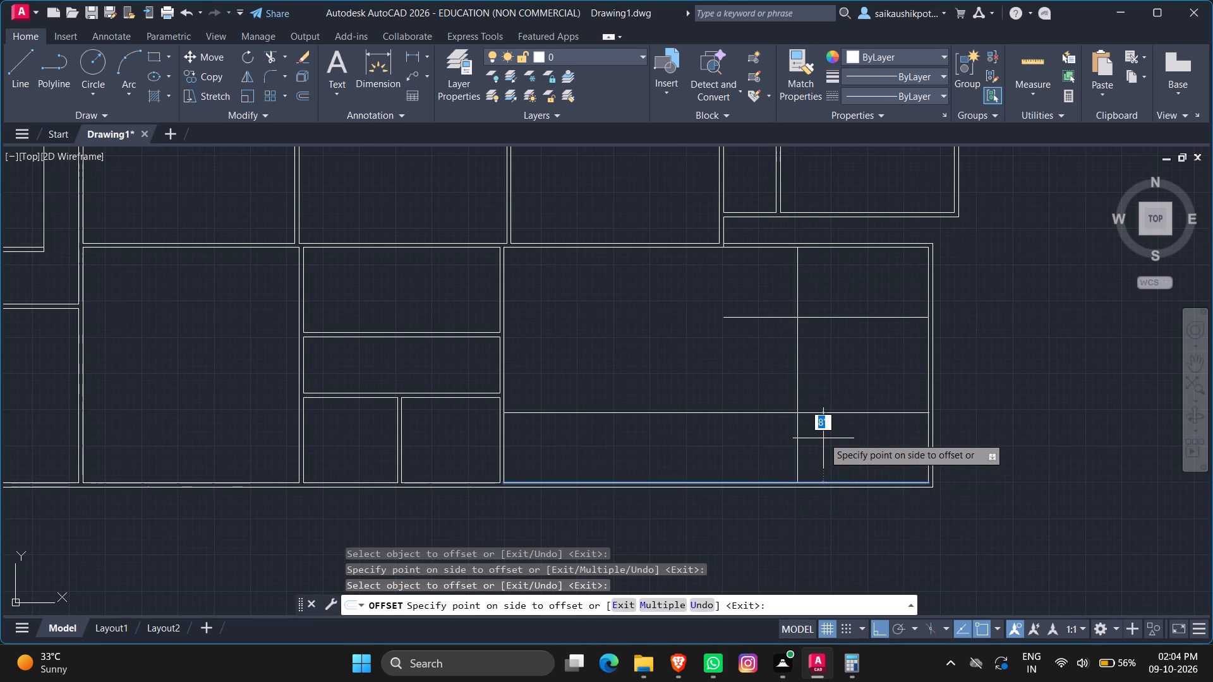
pyautogui.click(823, 437)
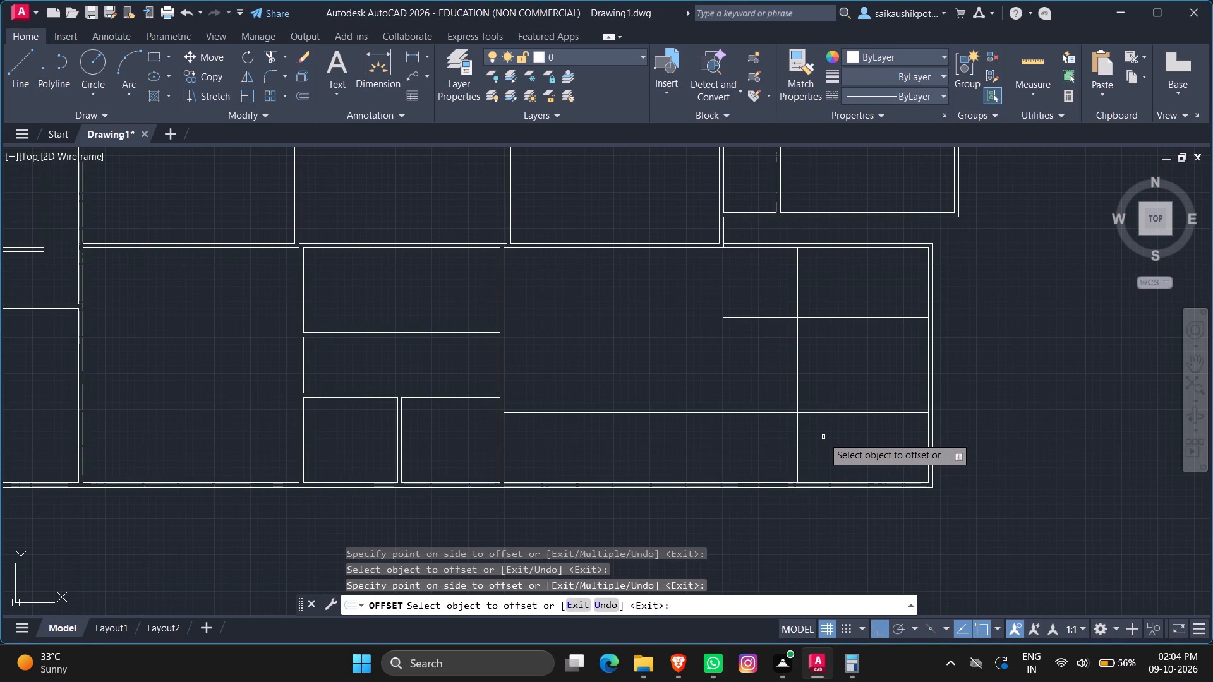
pyautogui.press('Escape')
pyautogui.press('Escape')
pyautogui.press('Escape')
pyautogui.press('Escape')
pyautogui.press('Escape')
# Trim away both horizontal offset lines and the vertical line's outer portions, leaving only its middle segment between them.
pyautogui.write('TR')
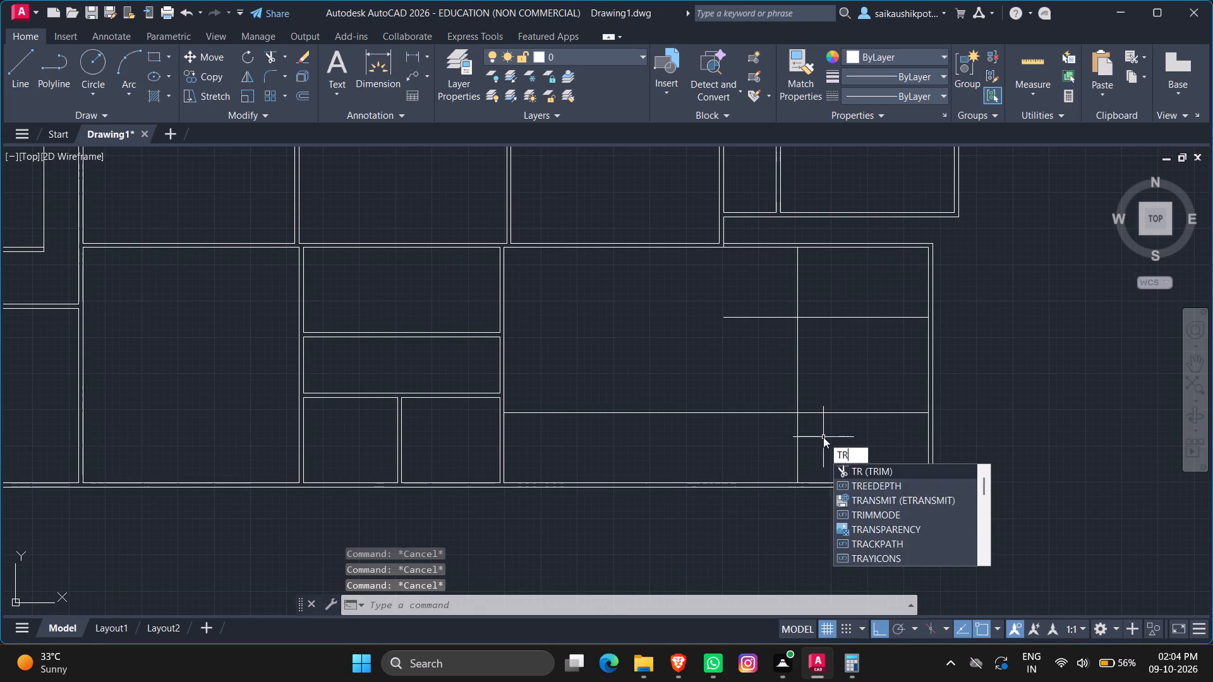
pyautogui.press('Return')
pyautogui.press('Return')
pyautogui.moveTo(848, 398); pyautogui.dragTo(783, 452)
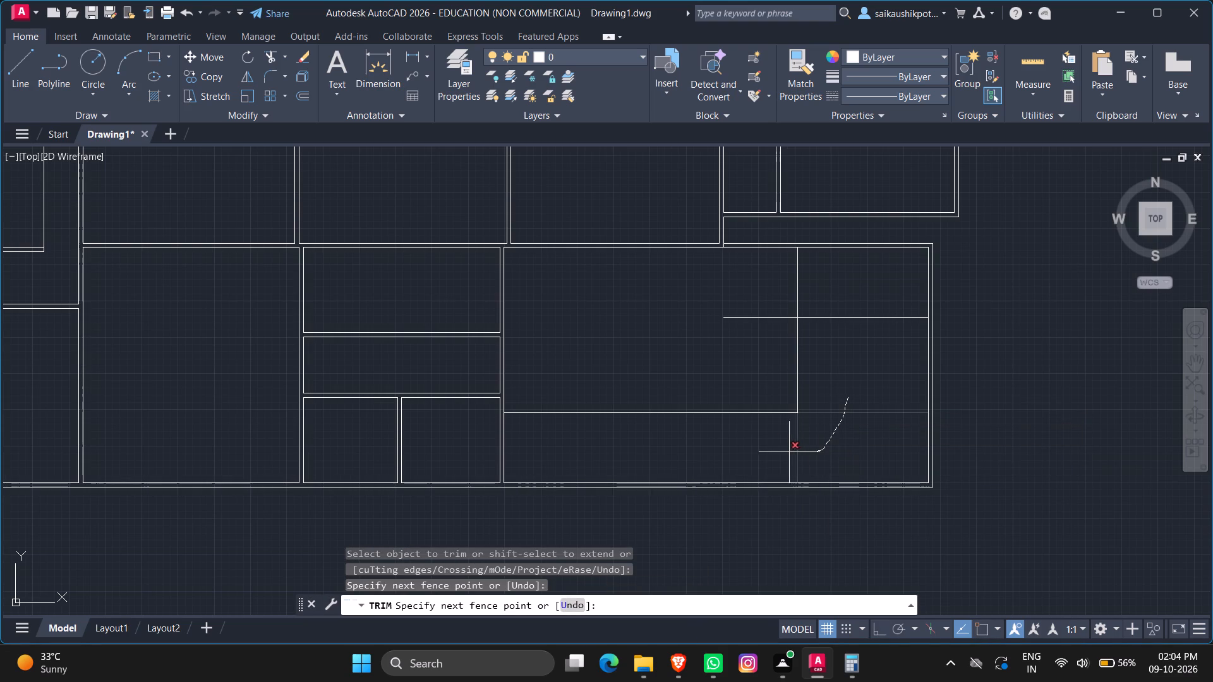
pyautogui.moveTo(783, 452); pyautogui.dragTo(837, 342)
pyautogui.scroll(-1, 837, 342)
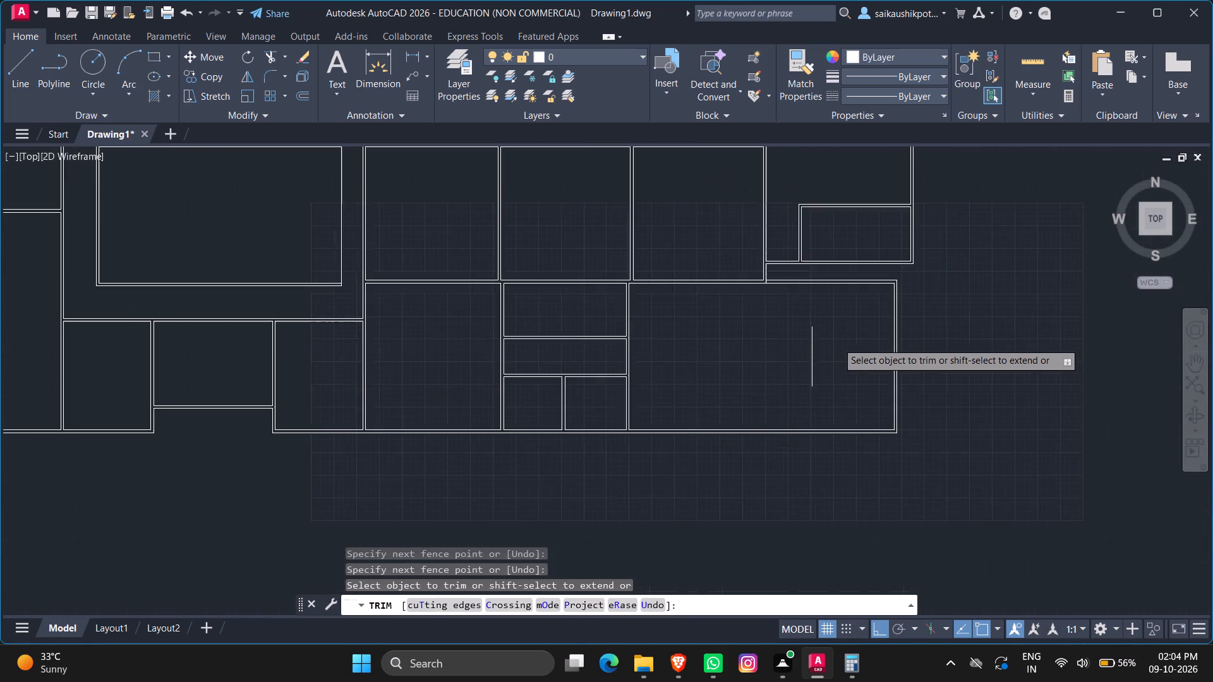
pyautogui.scroll(1, 837, 342)
pyautogui.press('Escape')
pyautogui.press('Escape')
pyautogui.press('Escape')
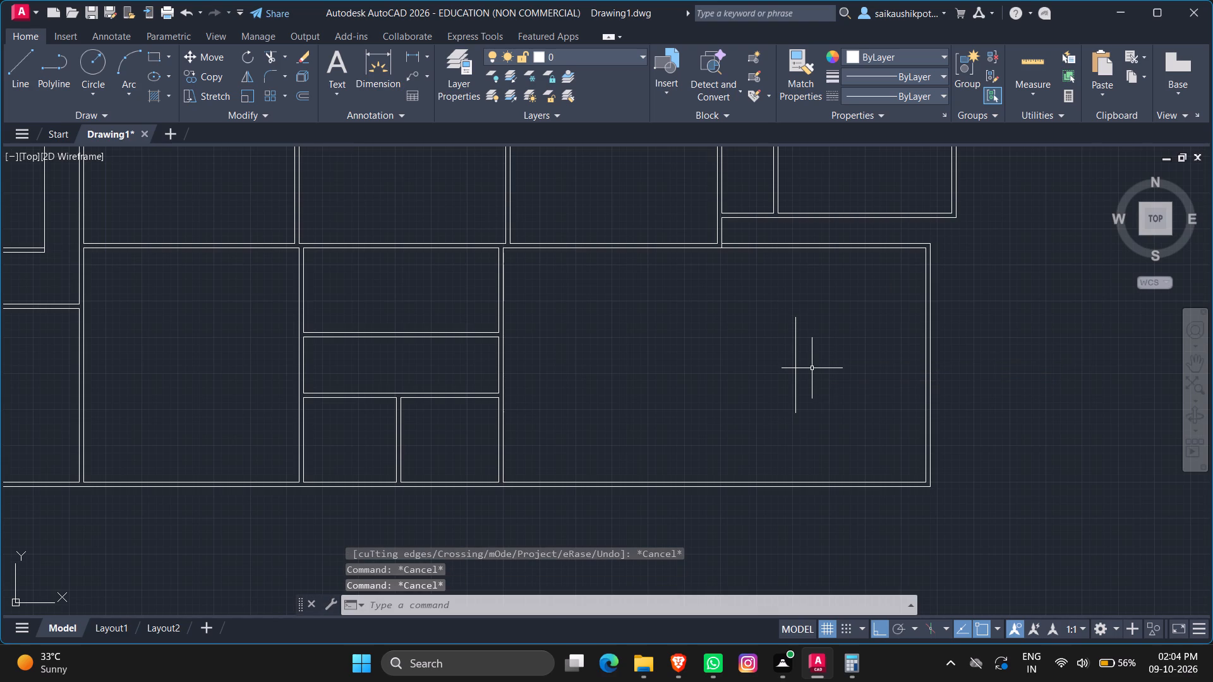
# Offset the remaining vertical segment 3" toward the room's east wall.
pyautogui.press('o')
pyautogui.press('Return')
pyautogui.press('3')
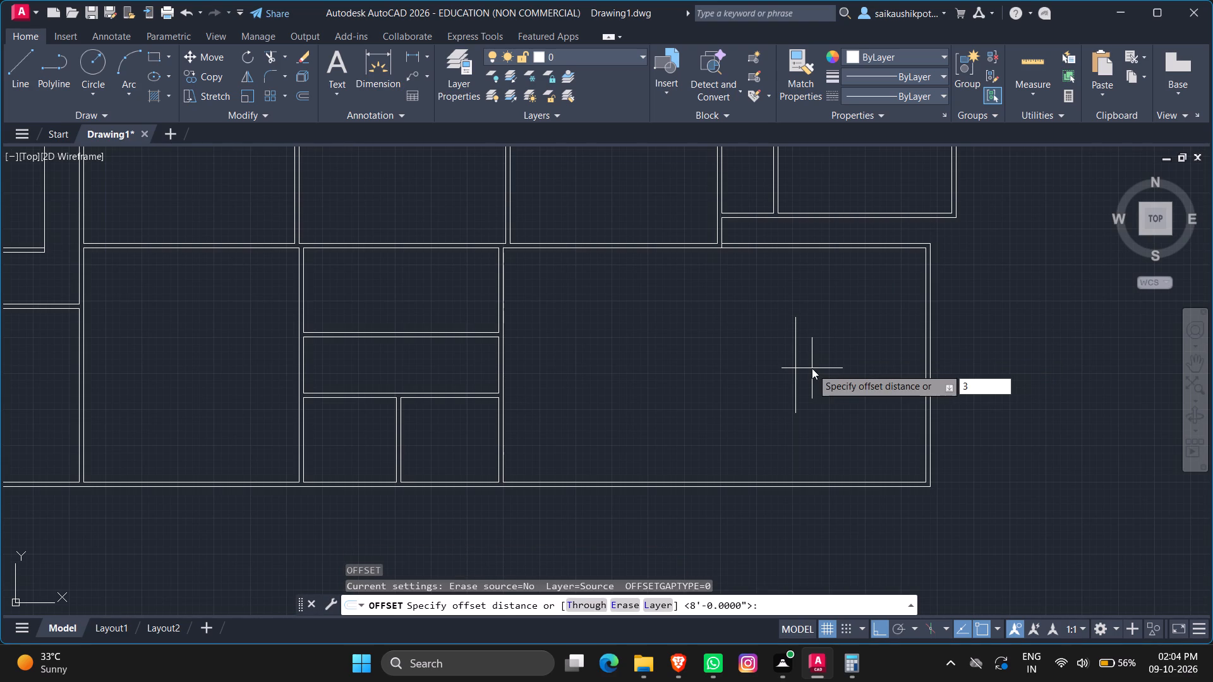
pyautogui.hotkey('shift', '"')
pyautogui.press('Return')
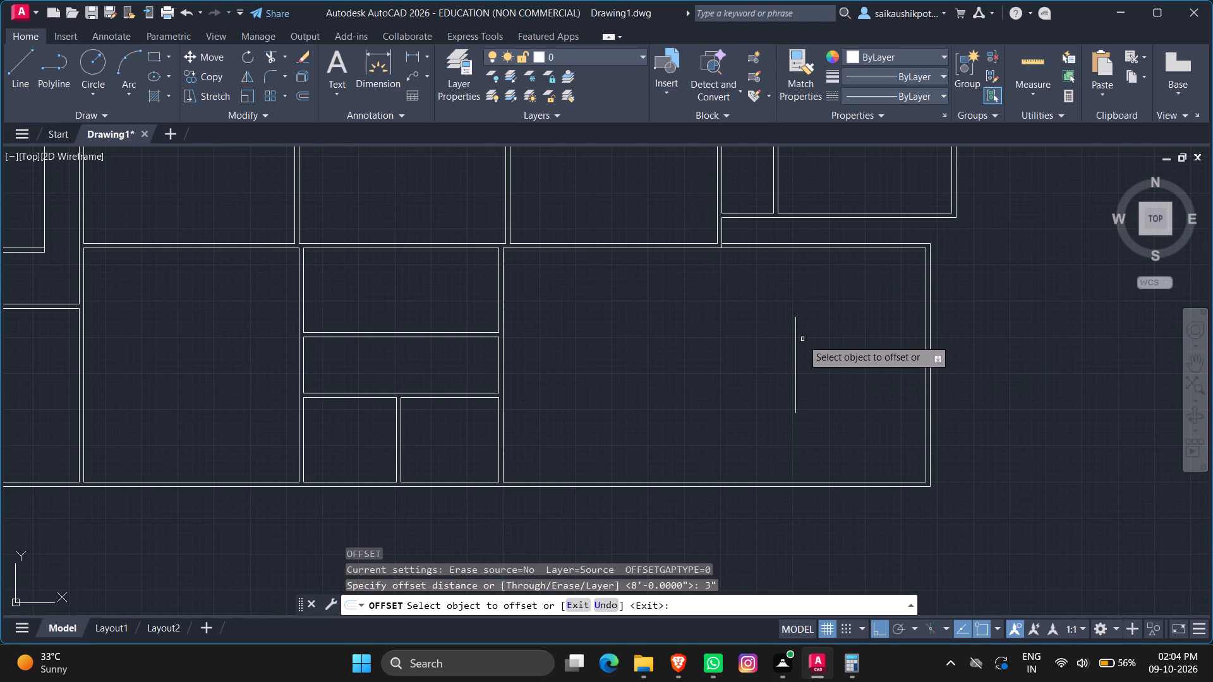
pyautogui.click(795, 335)
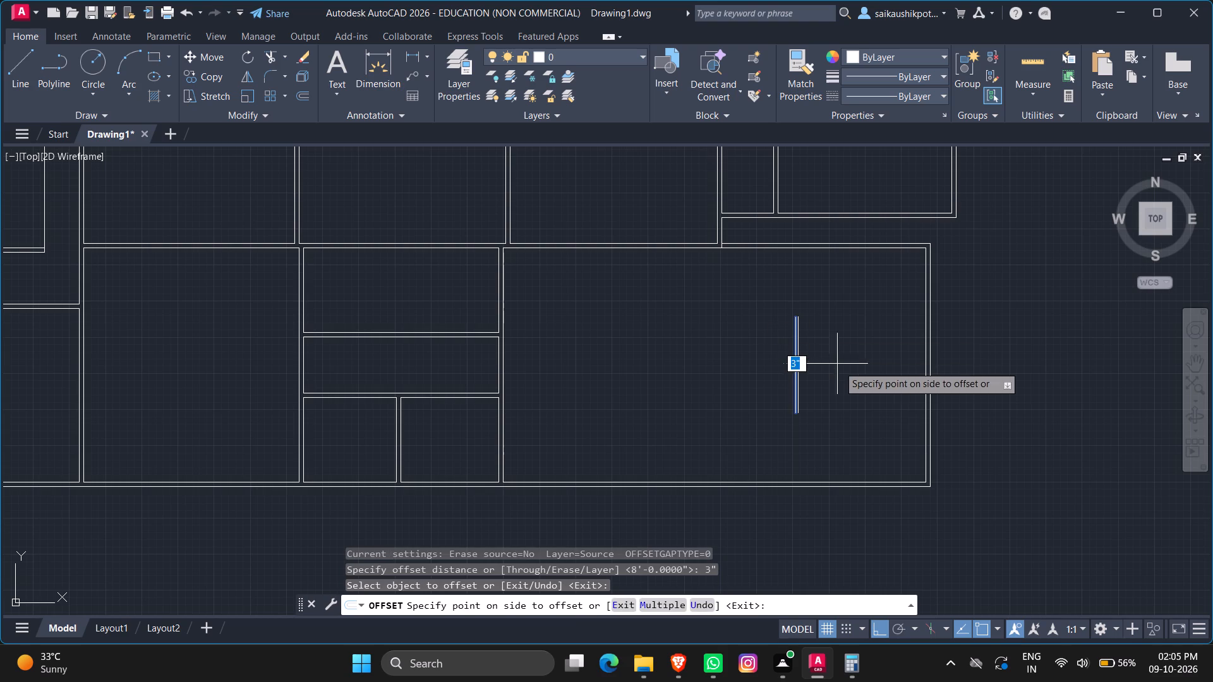
pyautogui.click(866, 393)
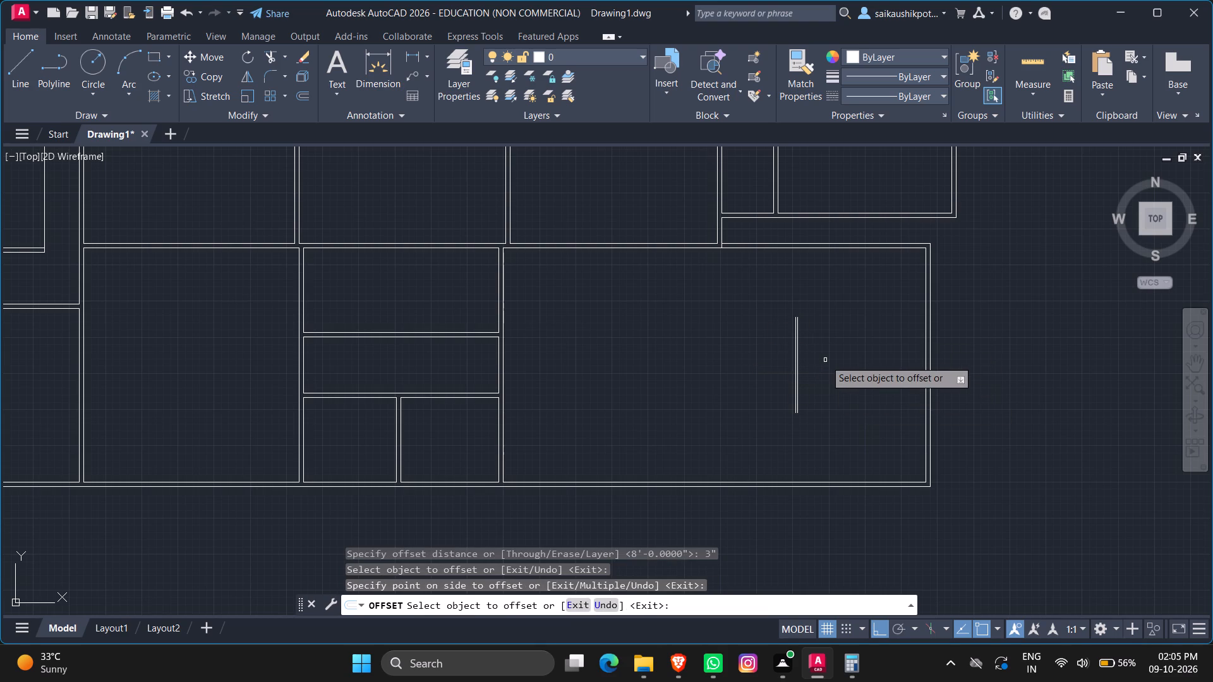
pyautogui.press('Escape')
pyautogui.press('Escape')
pyautogui.press('Escape')
# Draw a short line closing the upper end of the two parallel vertical segments.
pyautogui.press('l')
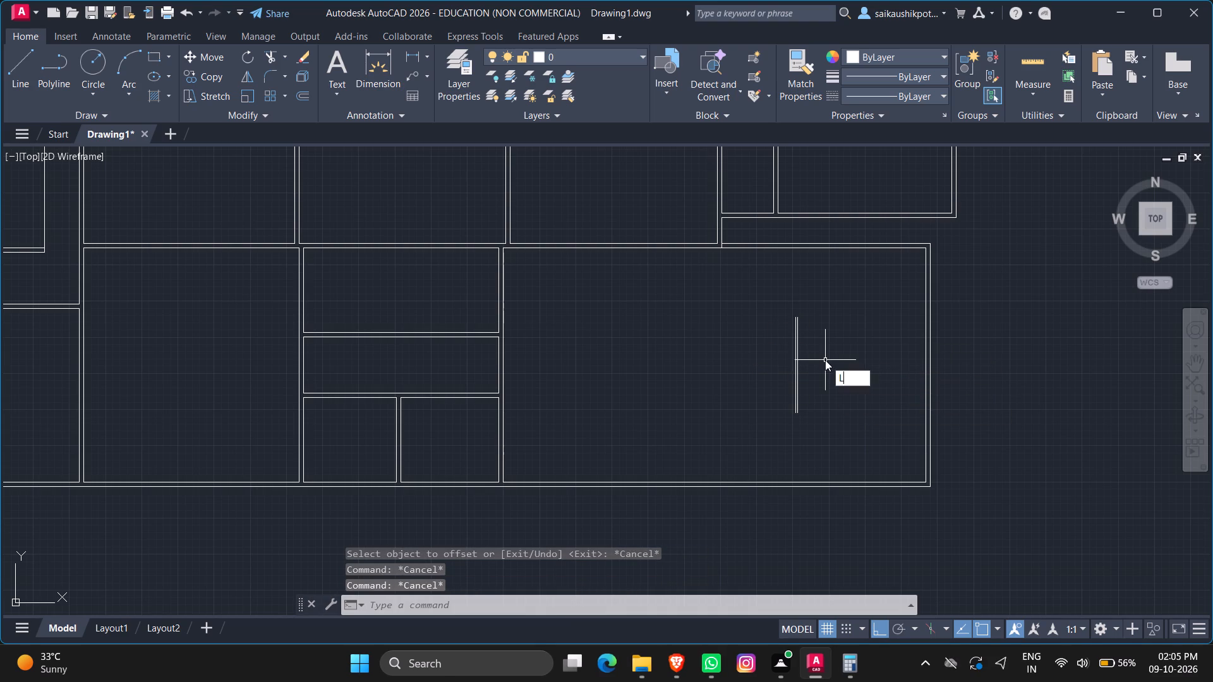
pyautogui.press('Return')
pyautogui.scroll(3, 814, 328)
pyautogui.scroll(1, 733, 296)
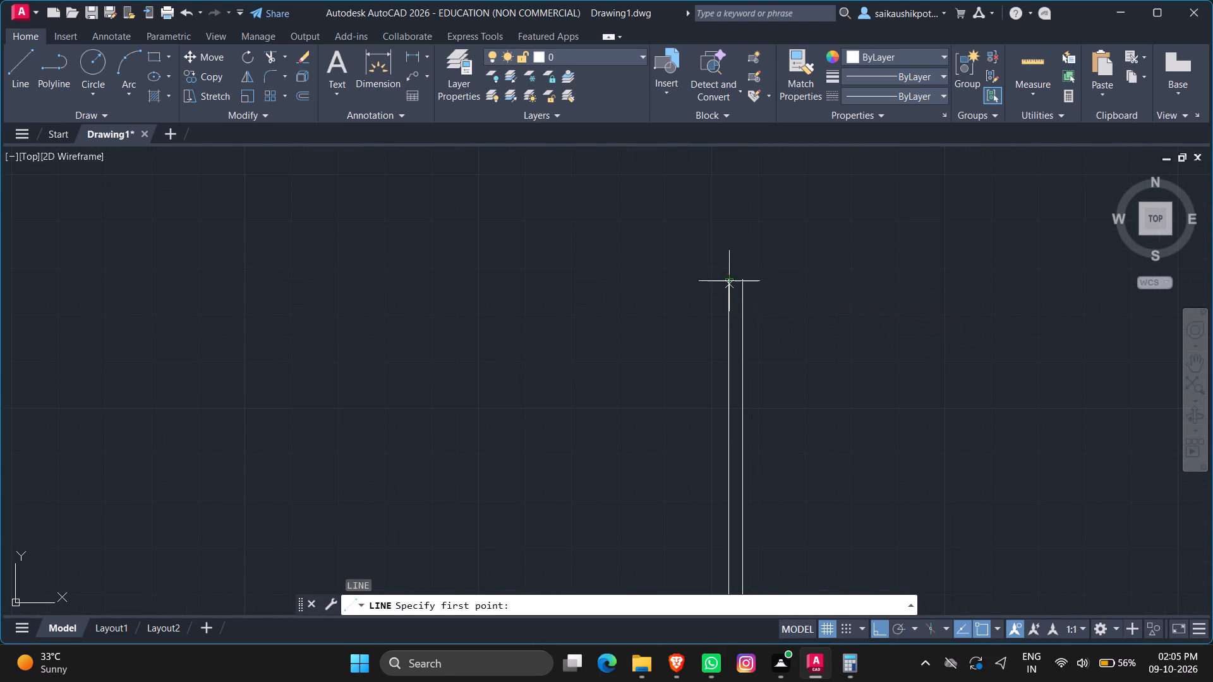
pyautogui.click(729, 277)
pyautogui.click(739, 277)
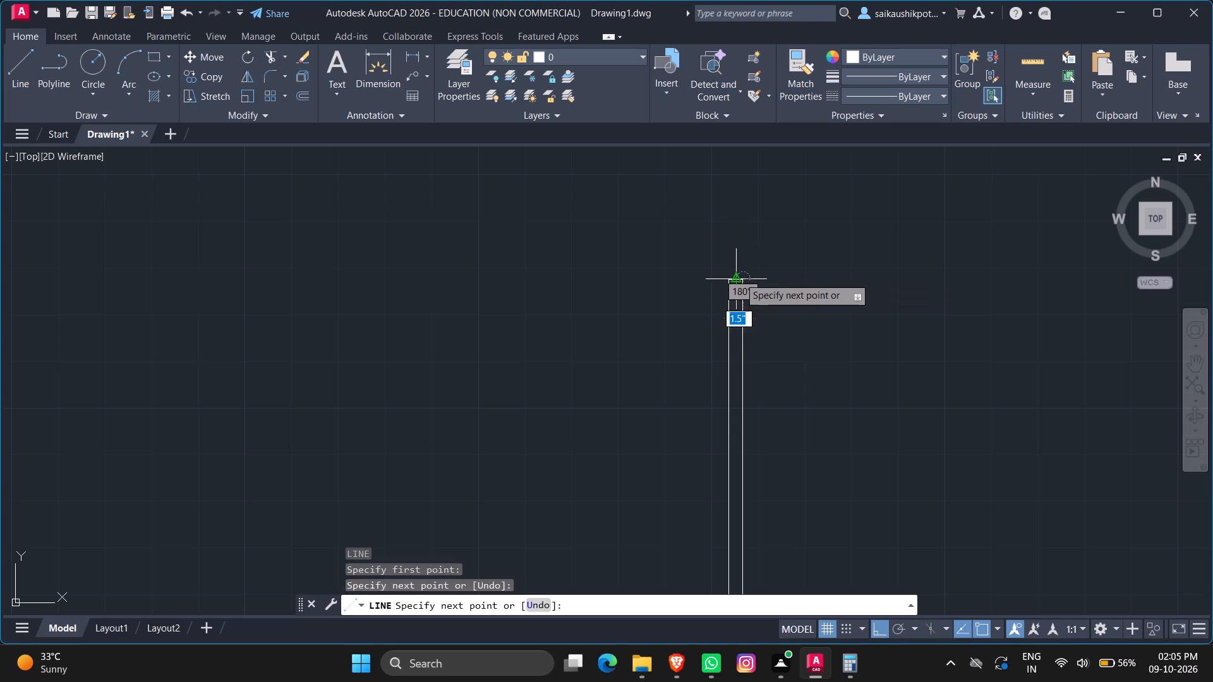
pyautogui.press('Escape')
pyautogui.scroll(-4, 809, 320)
pyautogui.scroll(2, 797, 404)
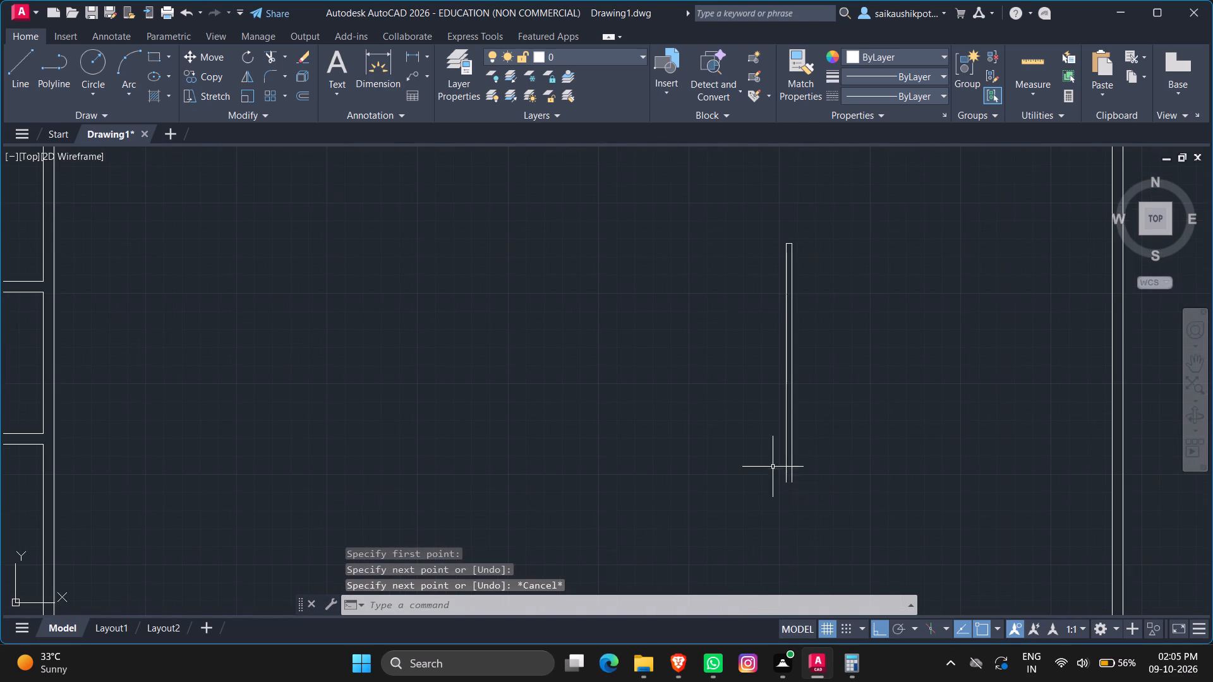
# Draw a short line closing the lower end of the partition's two parallel vertical segments.
pyautogui.scroll(3, 782, 503)
pyautogui.press('l')
pyautogui.press('Return')
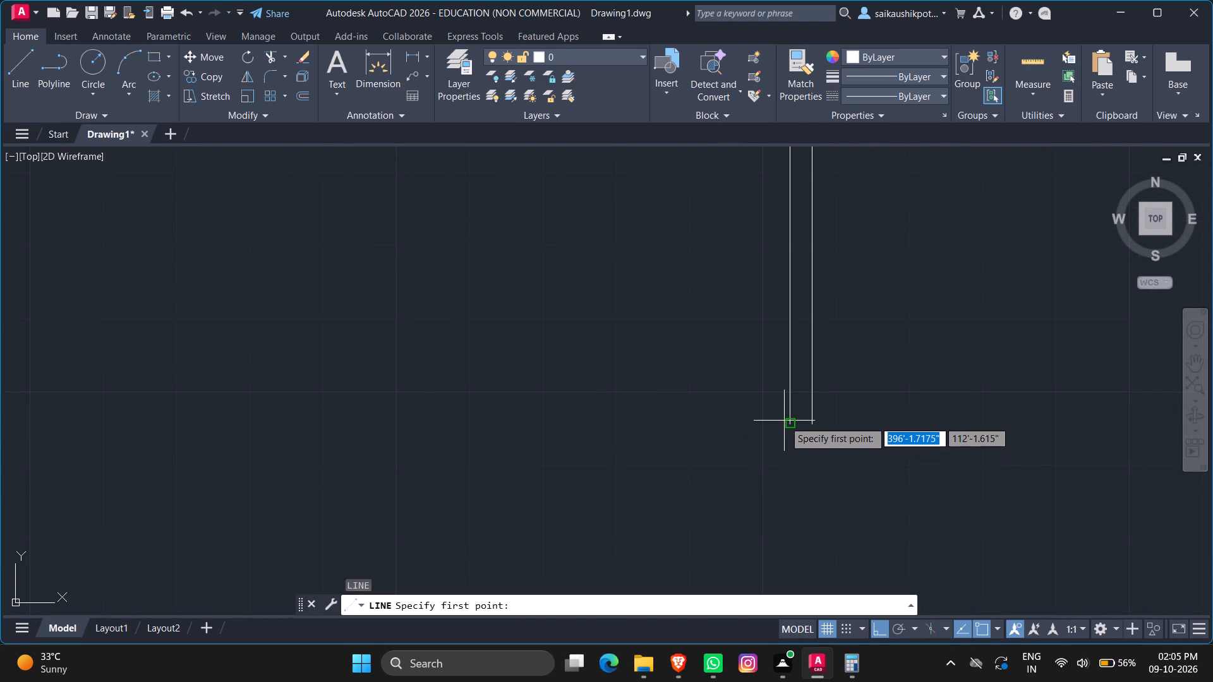
pyautogui.click(790, 421)
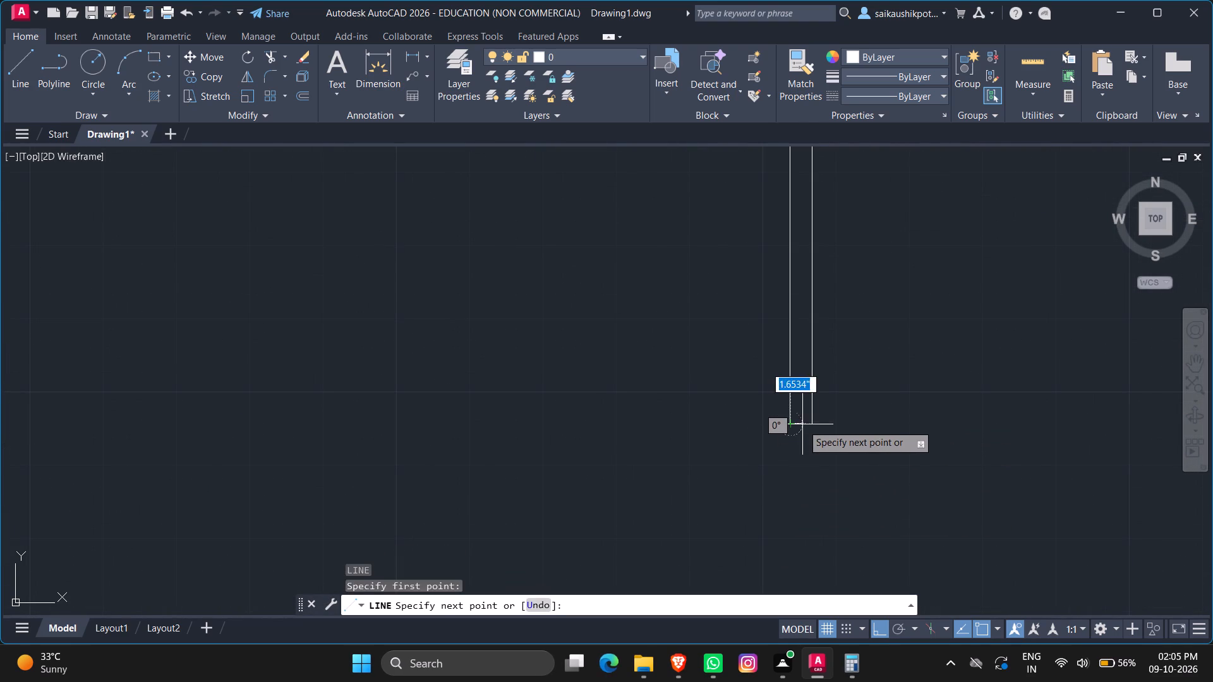
pyautogui.click(811, 422)
pyautogui.press('Escape')
pyautogui.scroll(1, 806, 485)
pyautogui.scroll(-1, 806, 485)
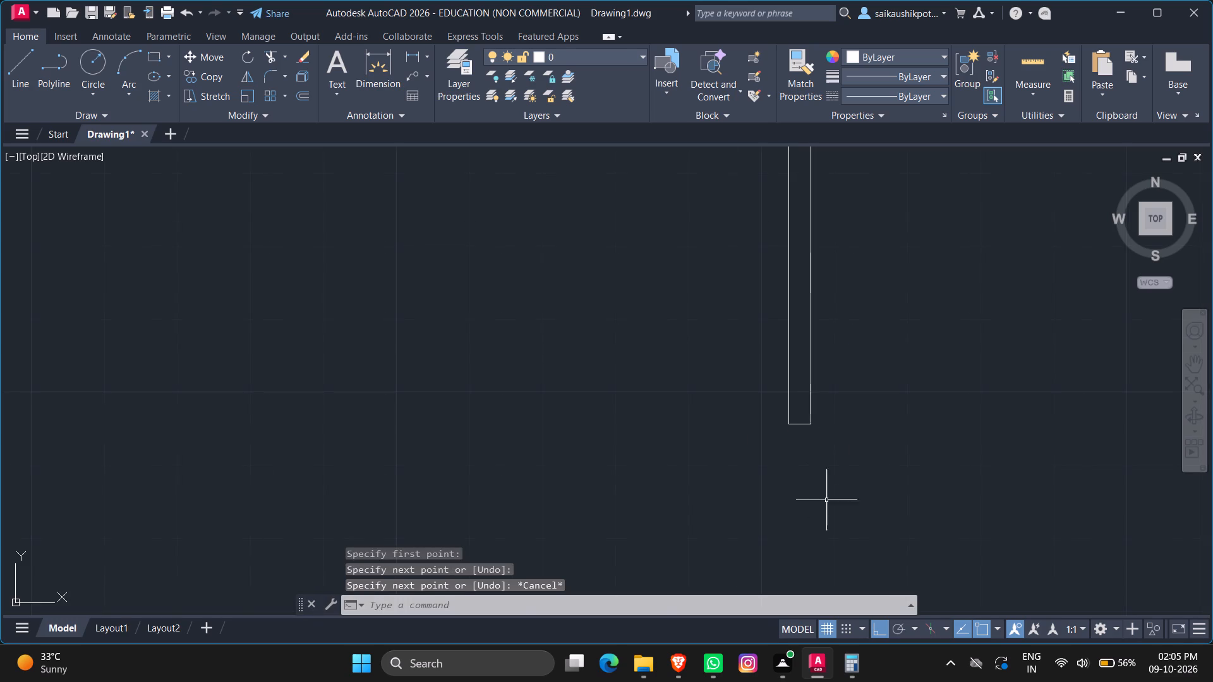
pyautogui.scroll(-3, 840, 509)
pyautogui.scroll(-3, 883, 415)
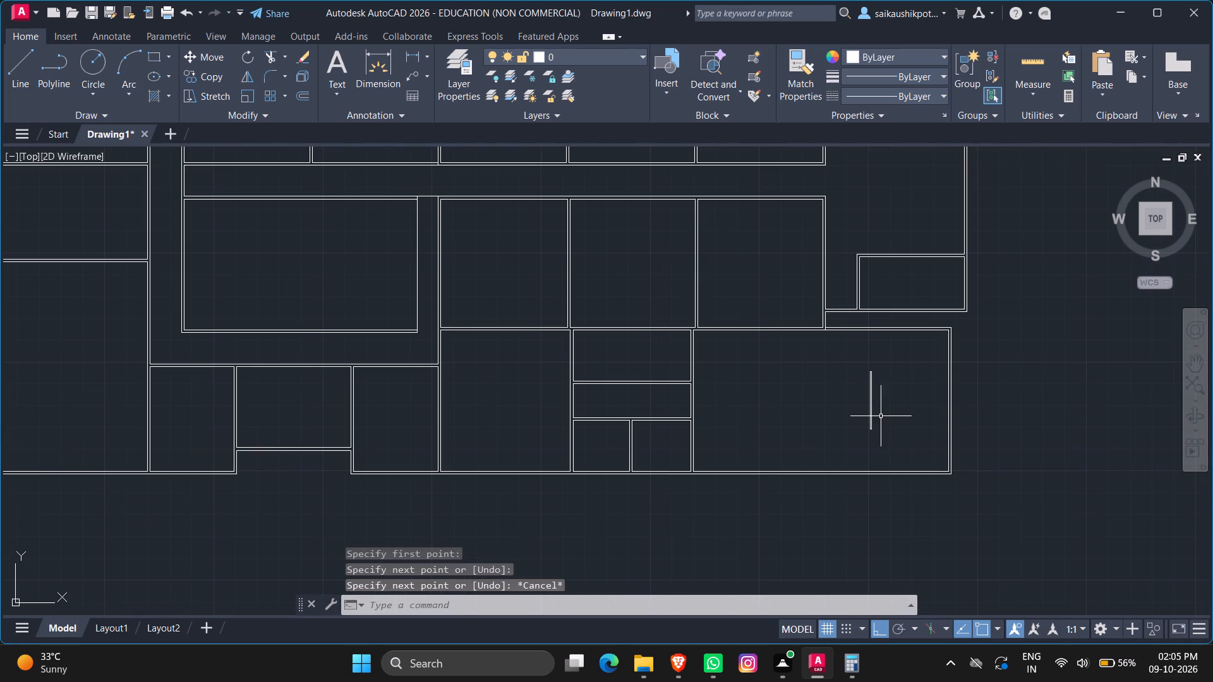
pyautogui.press('Escape')
pyautogui.press('Escape')
pyautogui.press('Escape')
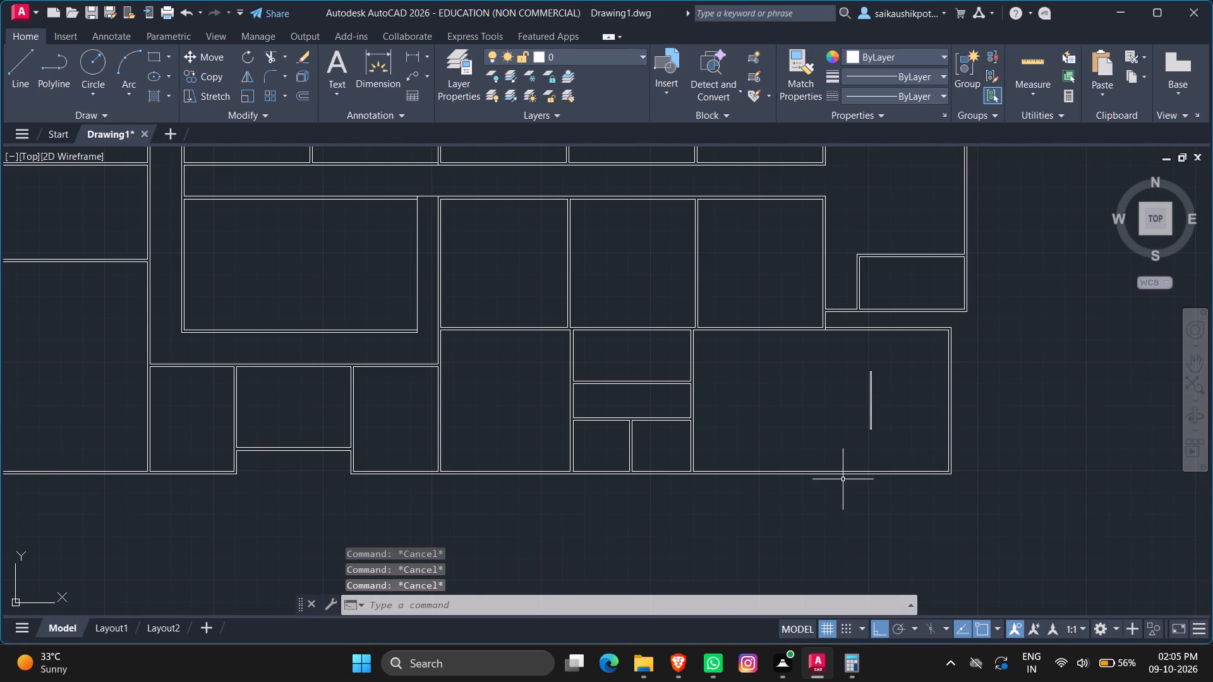
# Draw a horizontal line from the partition's lower east corner to the inner face of the room's east wall.
pyautogui.scroll(2, 854, 450)
pyautogui.press('l')
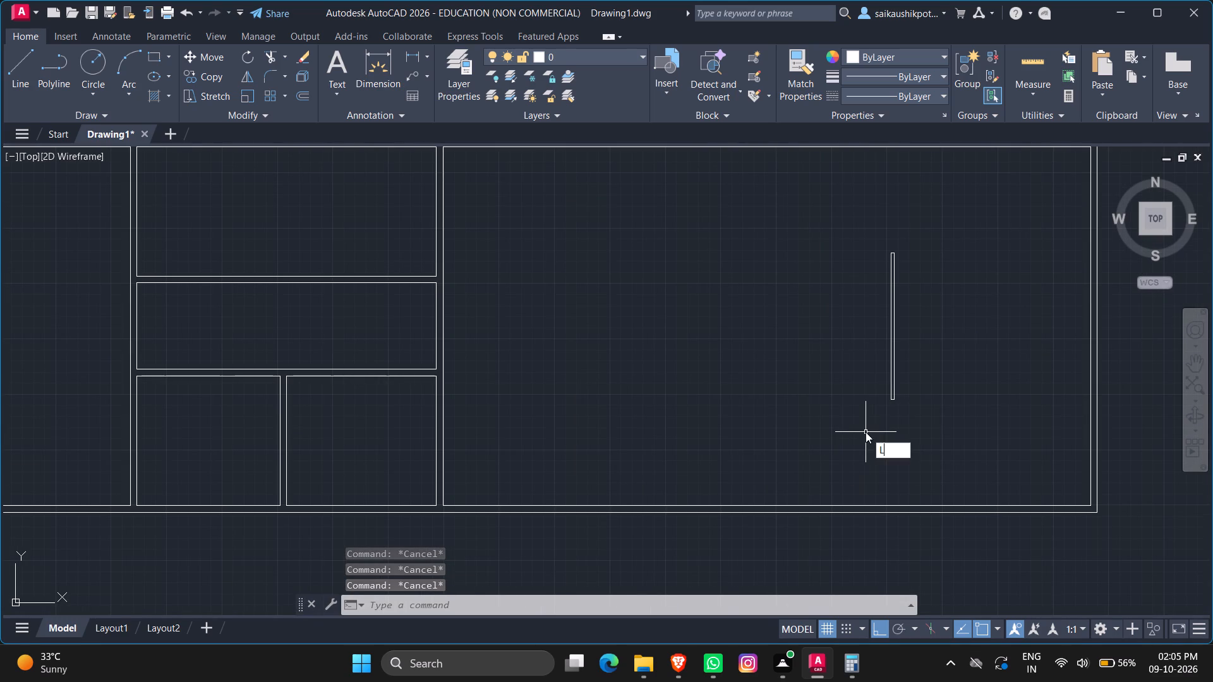
pyautogui.press('Return')
pyautogui.scroll(-1, 883, 404)
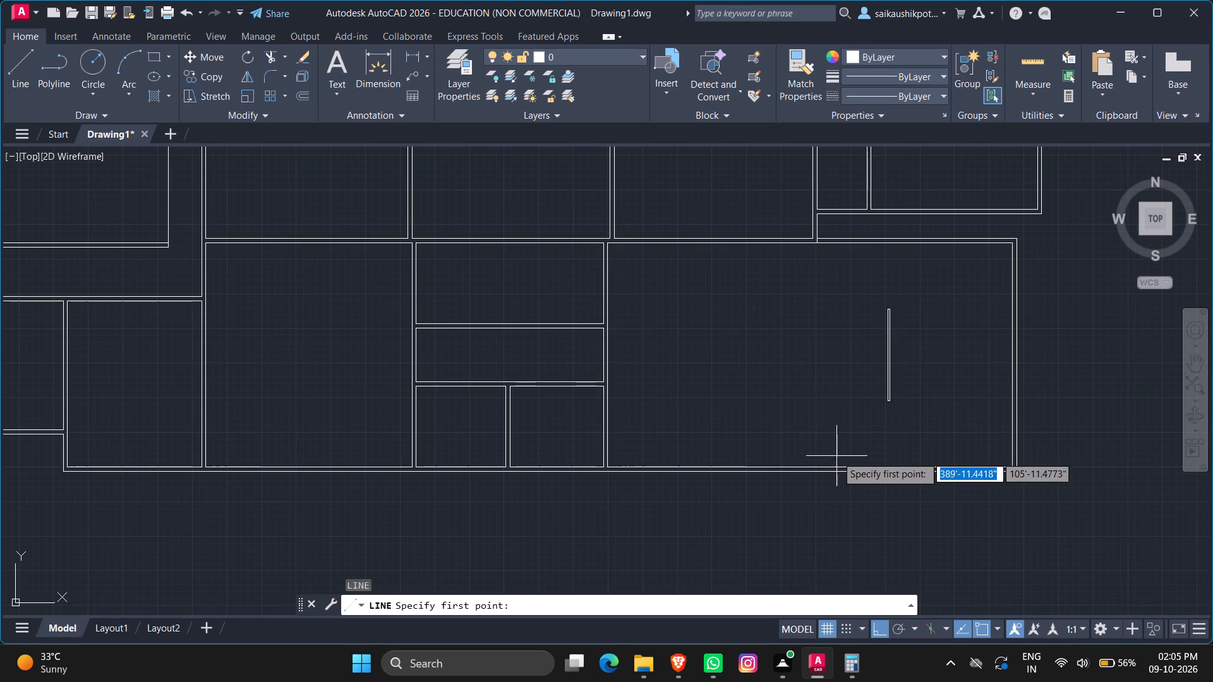
pyautogui.scroll(1, 837, 465)
pyautogui.scroll(3, 904, 390)
pyautogui.scroll(-3, 992, 385)
pyautogui.scroll(3, 1001, 365)
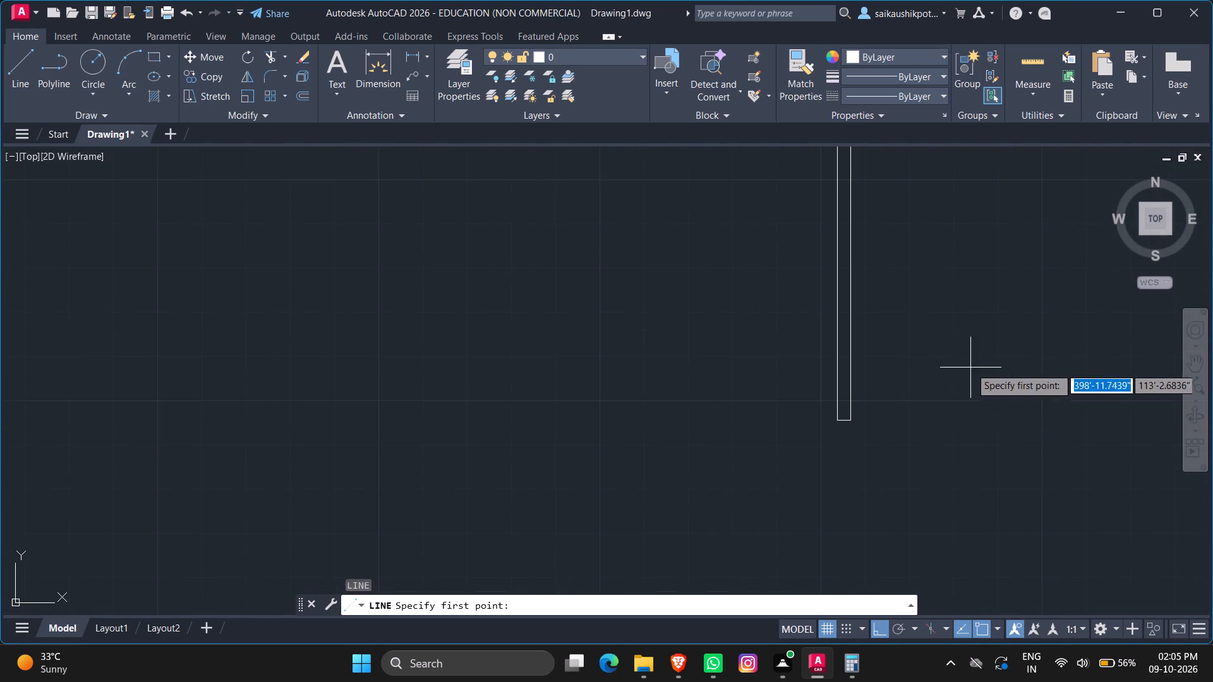
pyautogui.scroll(2, 847, 428)
pyautogui.click(856, 410)
pyautogui.scroll(-1, 1048, 504)
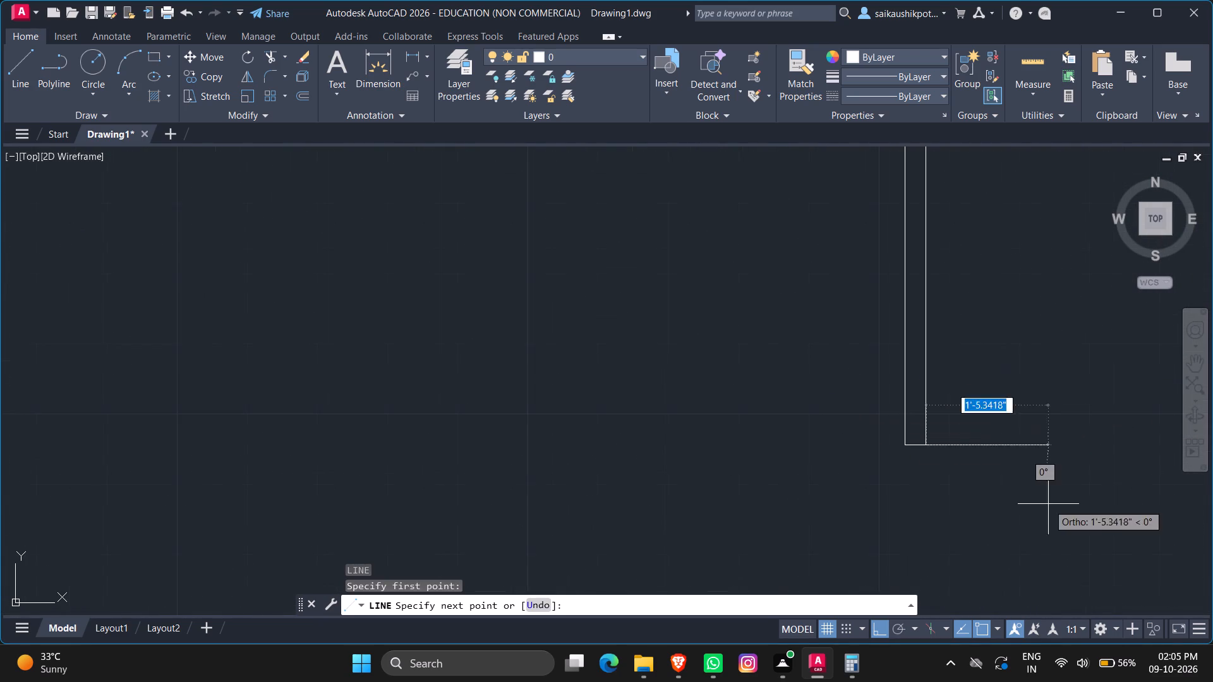
pyautogui.scroll(-3, 932, 468)
pyautogui.scroll(-2, 1019, 468)
pyautogui.scroll(2, 1035, 463)
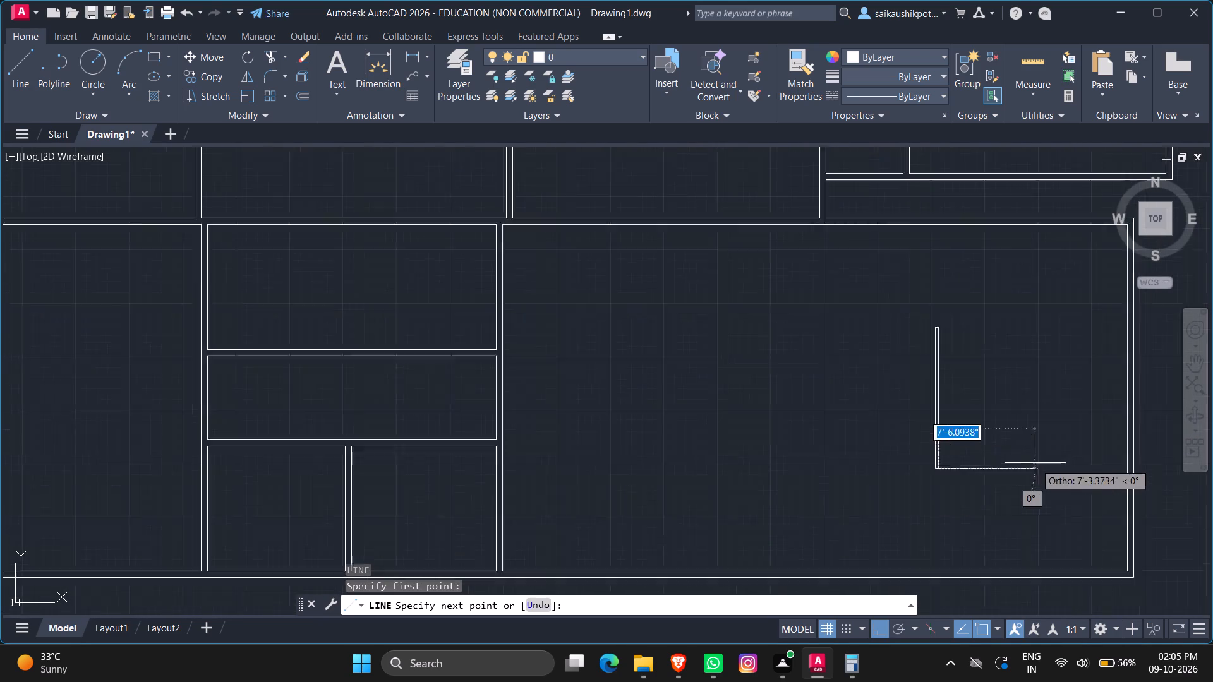
pyautogui.scroll(-3, 1049, 467)
pyautogui.scroll(3, 1003, 441)
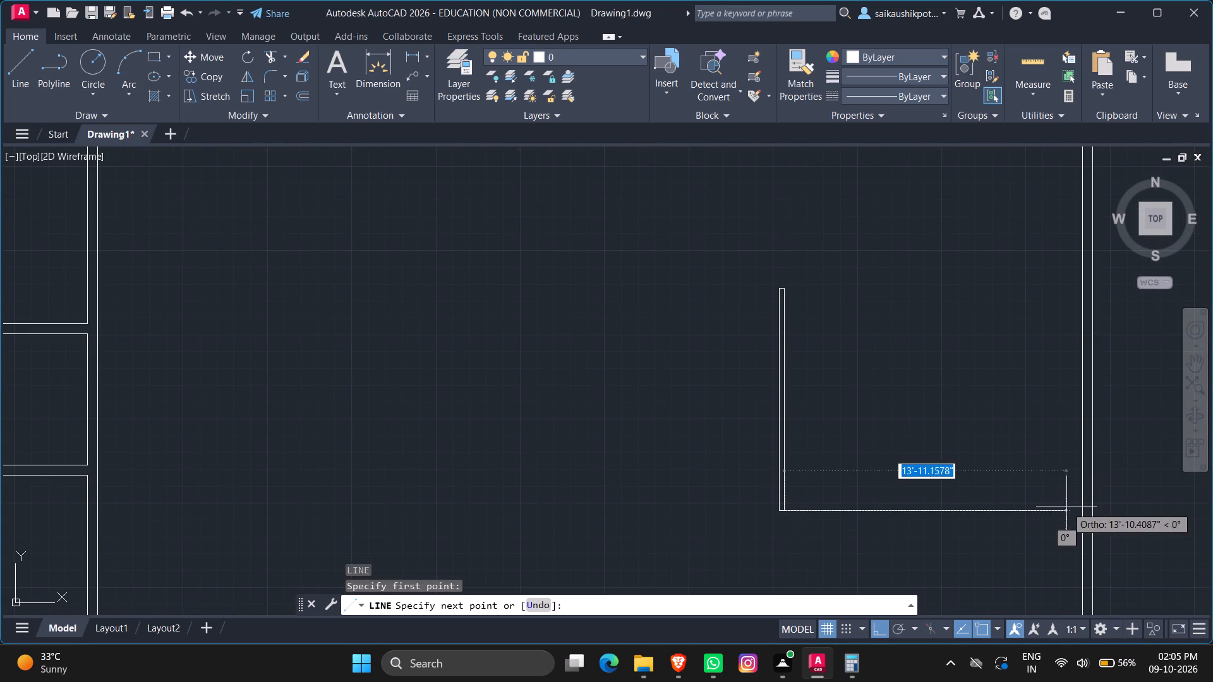
pyautogui.click(1082, 512)
pyautogui.press('Escape')
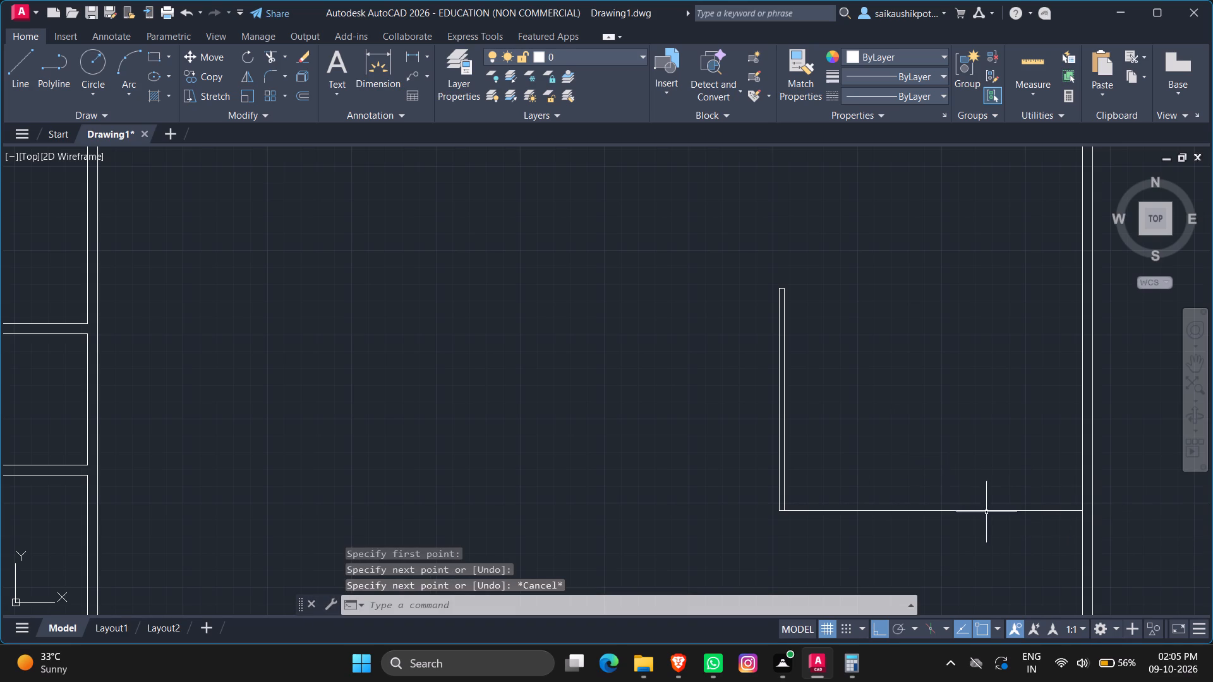
# Draw a horizontal line from the partition's upper east corner to the inner face of the room's east wall.
pyautogui.press('l')
pyautogui.press('Return')
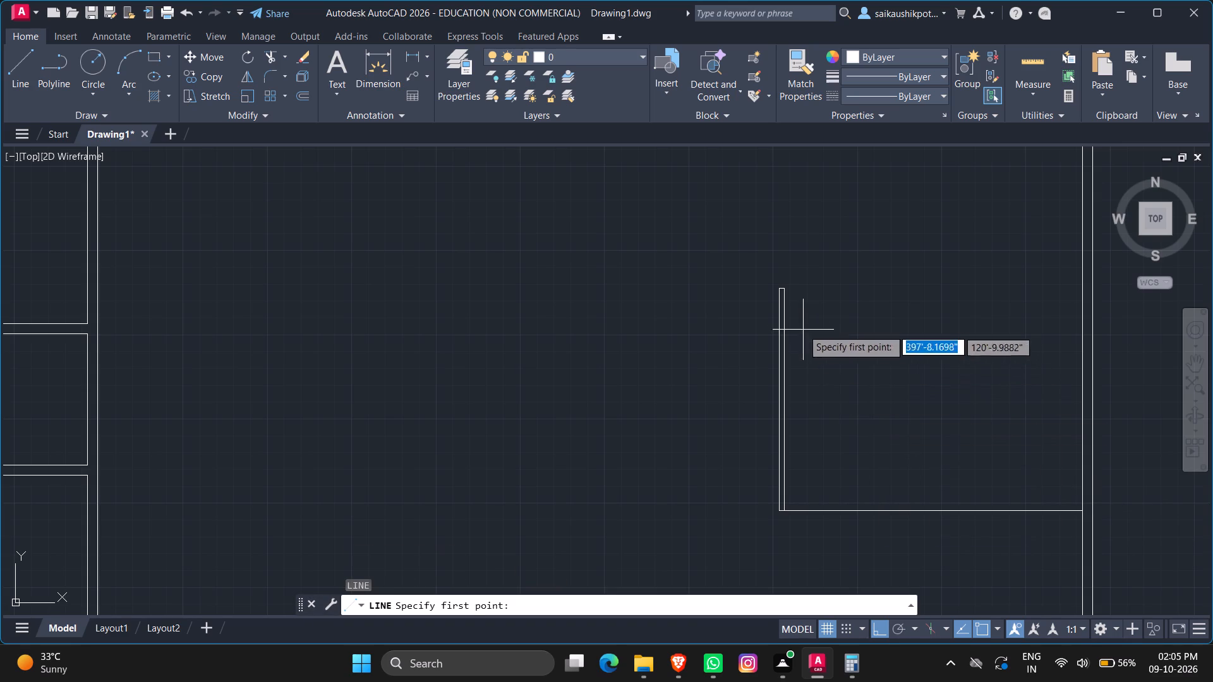
pyautogui.click(786, 286)
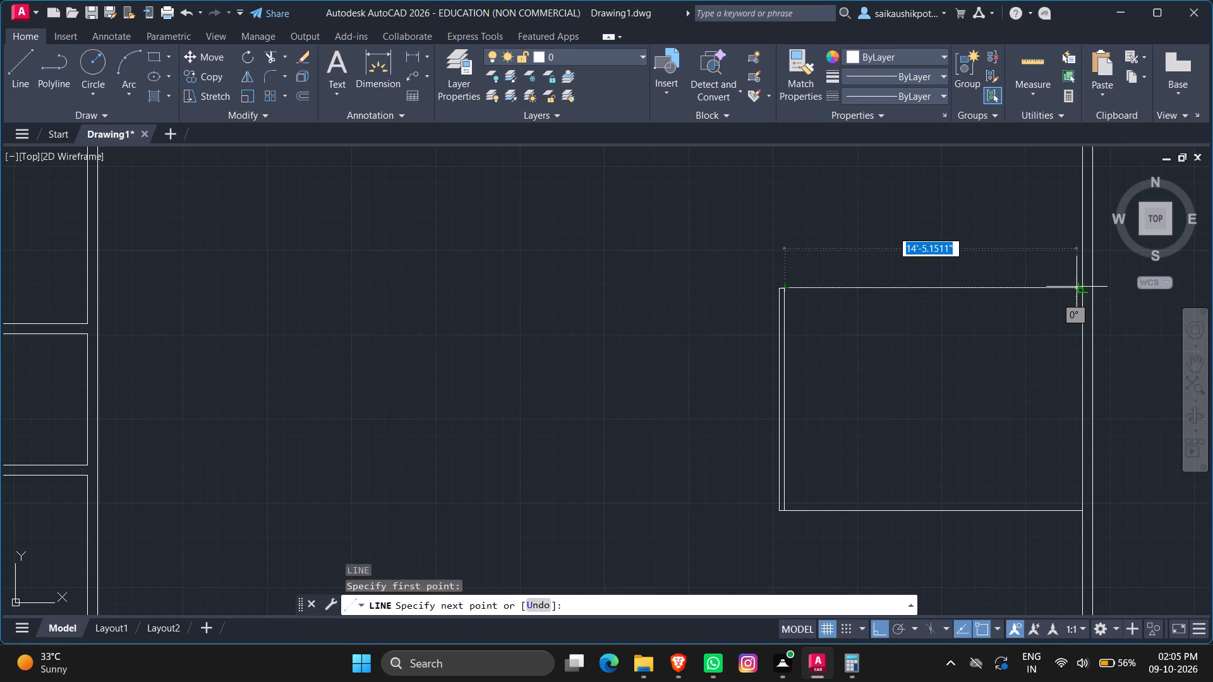
pyautogui.click(1081, 290)
pyautogui.press('Escape')
pyautogui.scroll(-2, 1044, 333)
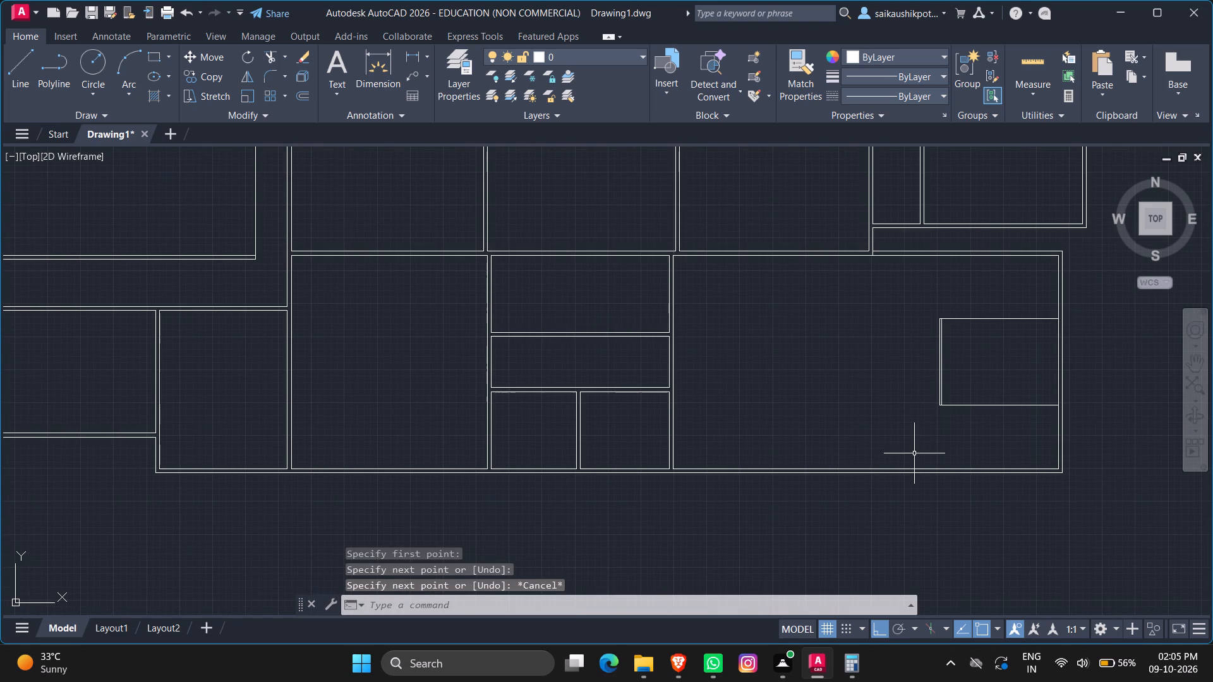
pyautogui.press('Escape')
pyautogui.press('Escape')
pyautogui.press('Escape')
pyautogui.press('Escape')
pyautogui.press('Escape')
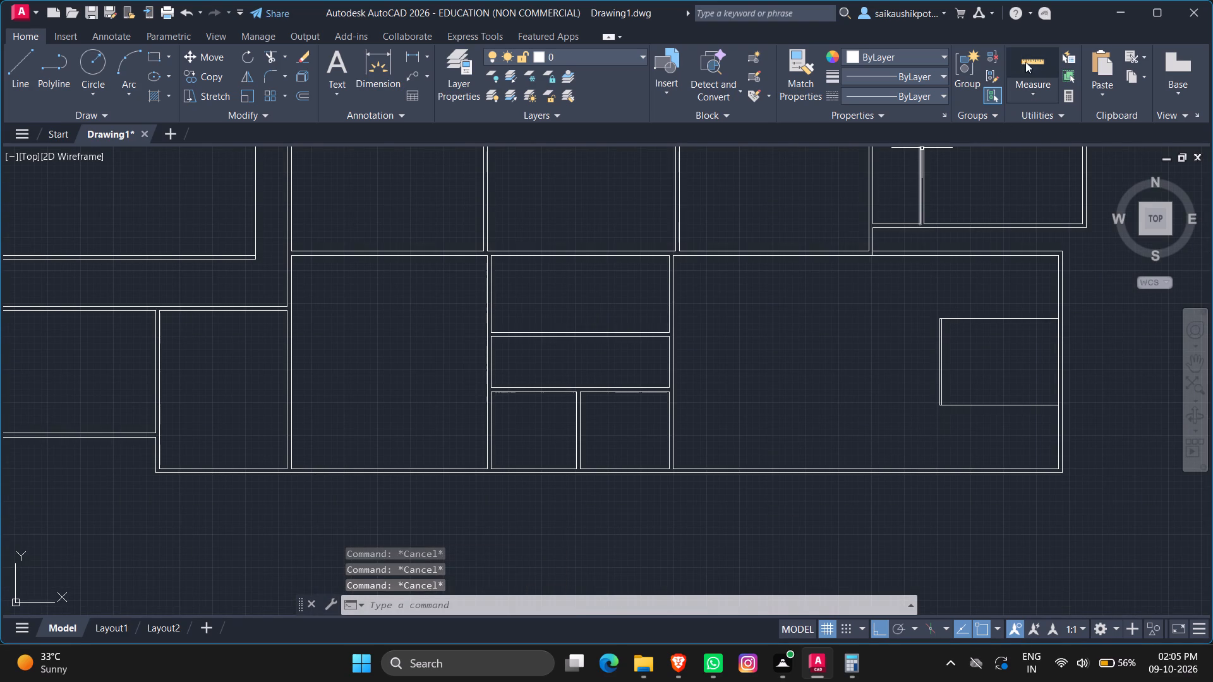
# Load the ISO dash linetype ACAD_ISO02W100 into the drawing from acadiso.lin.
pyautogui.click(996, 420)
pyautogui.click(996, 299)
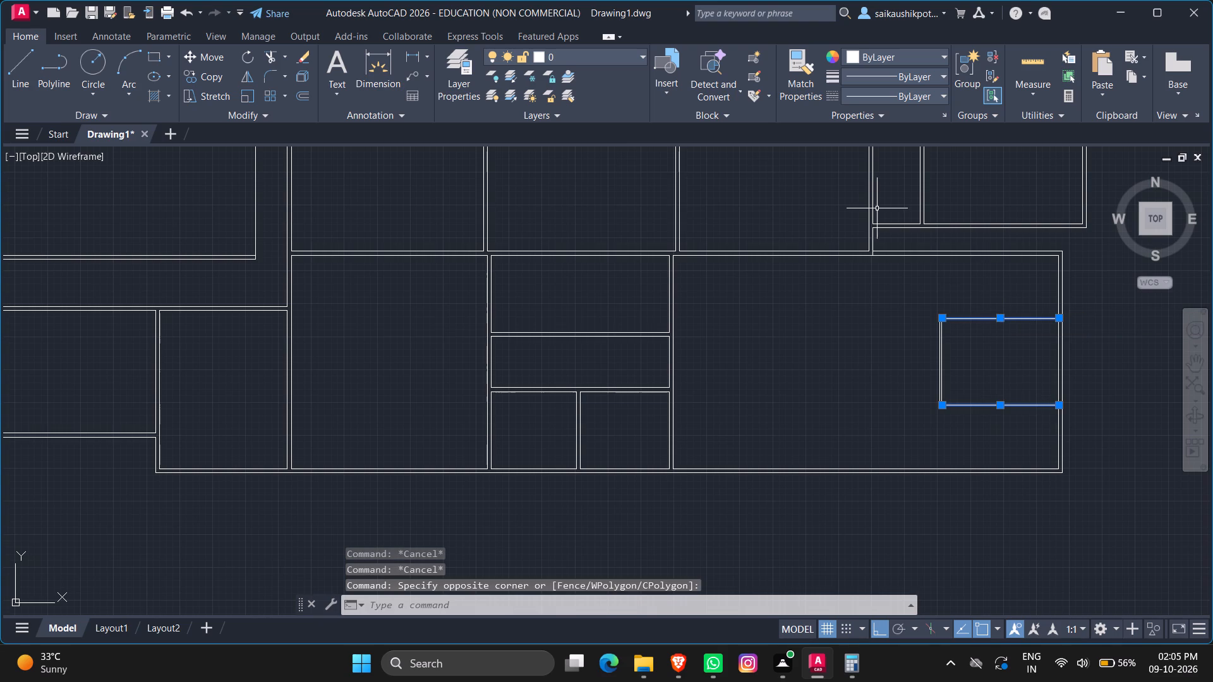
pyautogui.click(915, 80)
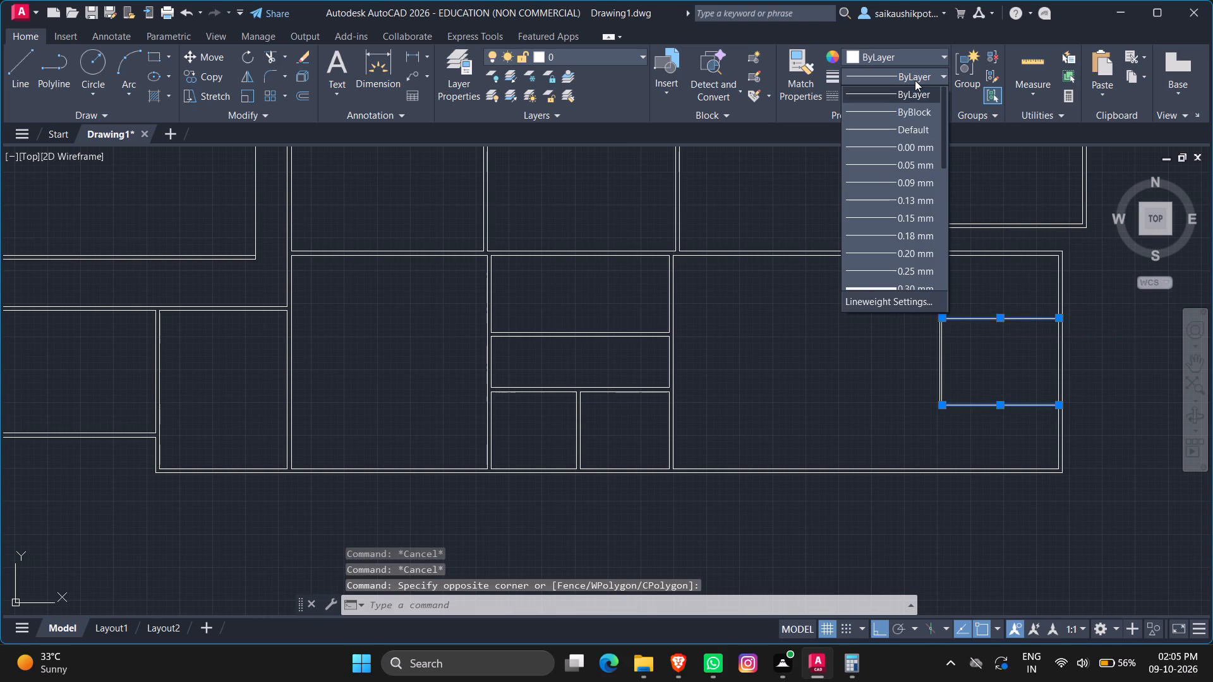
pyautogui.press('Escape')
pyautogui.click(899, 93)
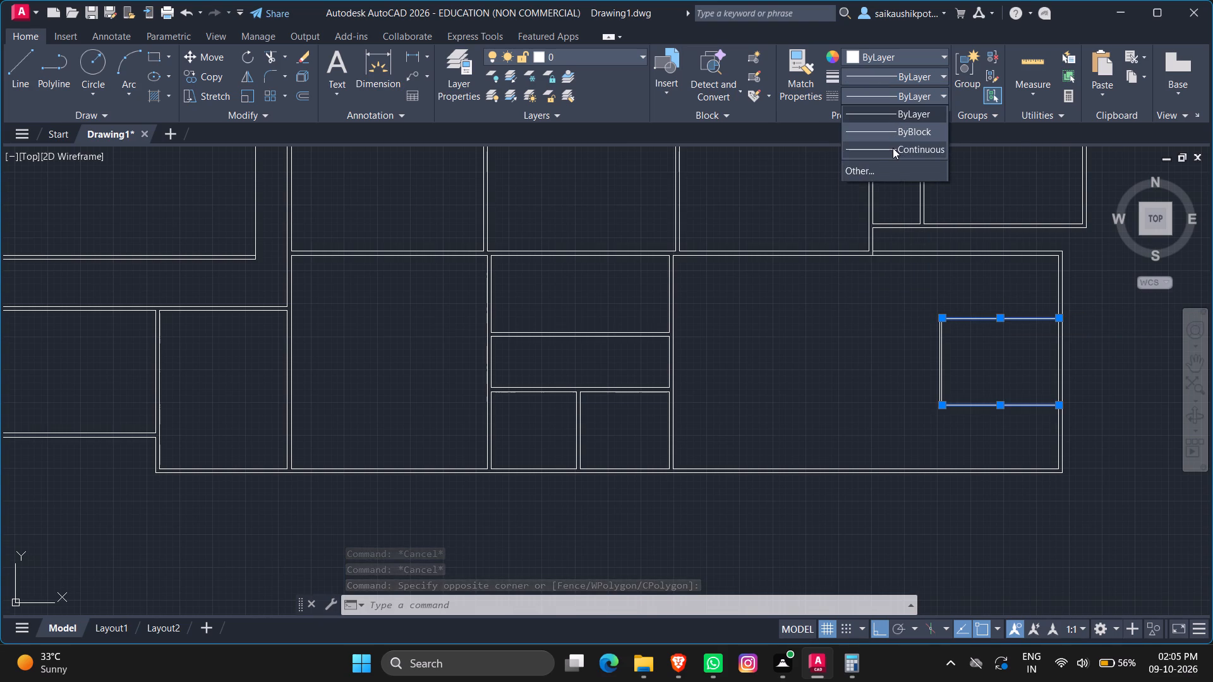
pyautogui.click(886, 169)
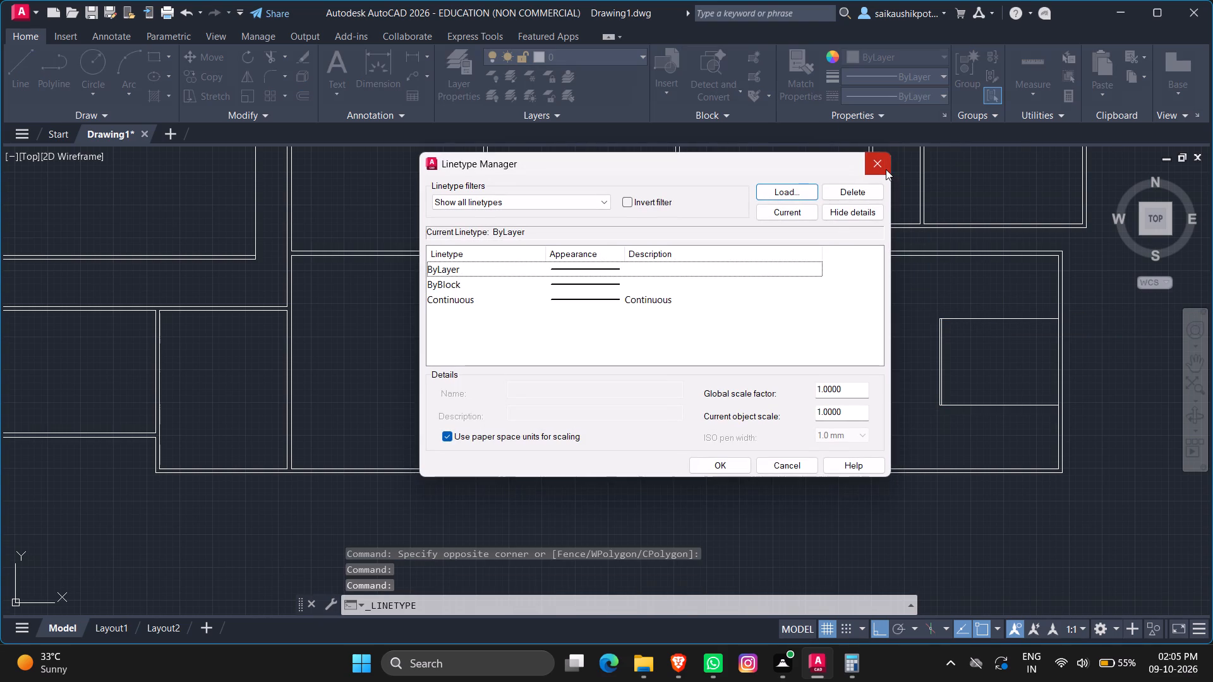
pyautogui.click(797, 192)
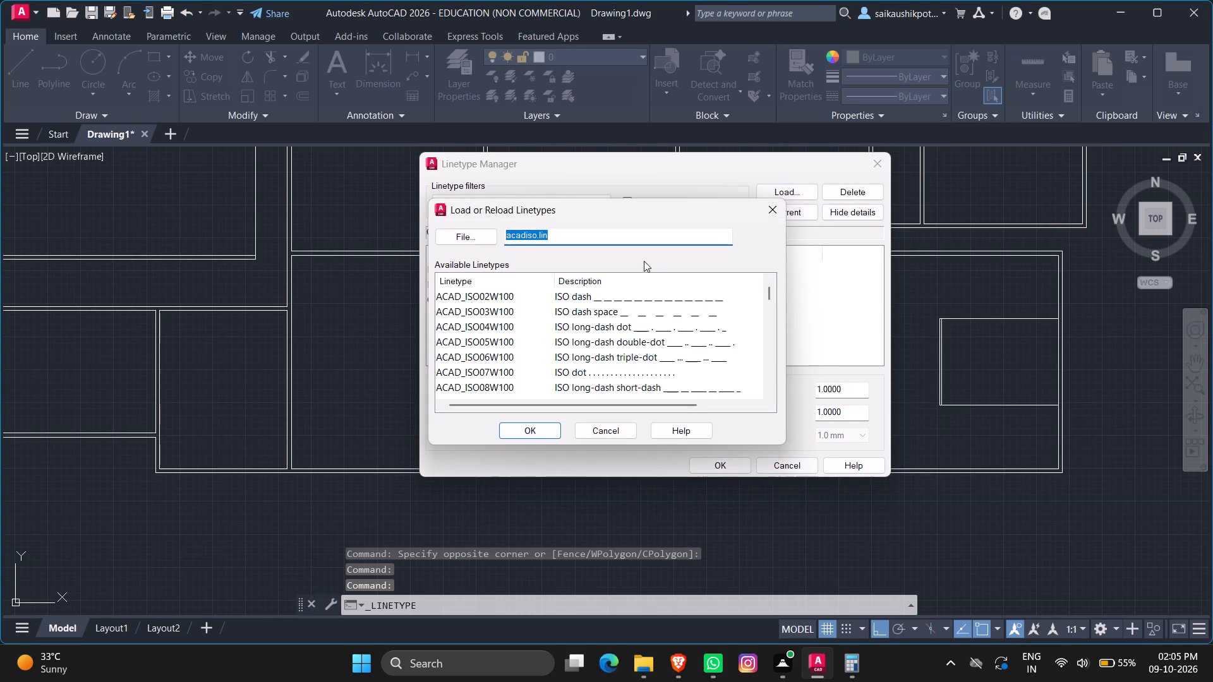
pyautogui.click(623, 298)
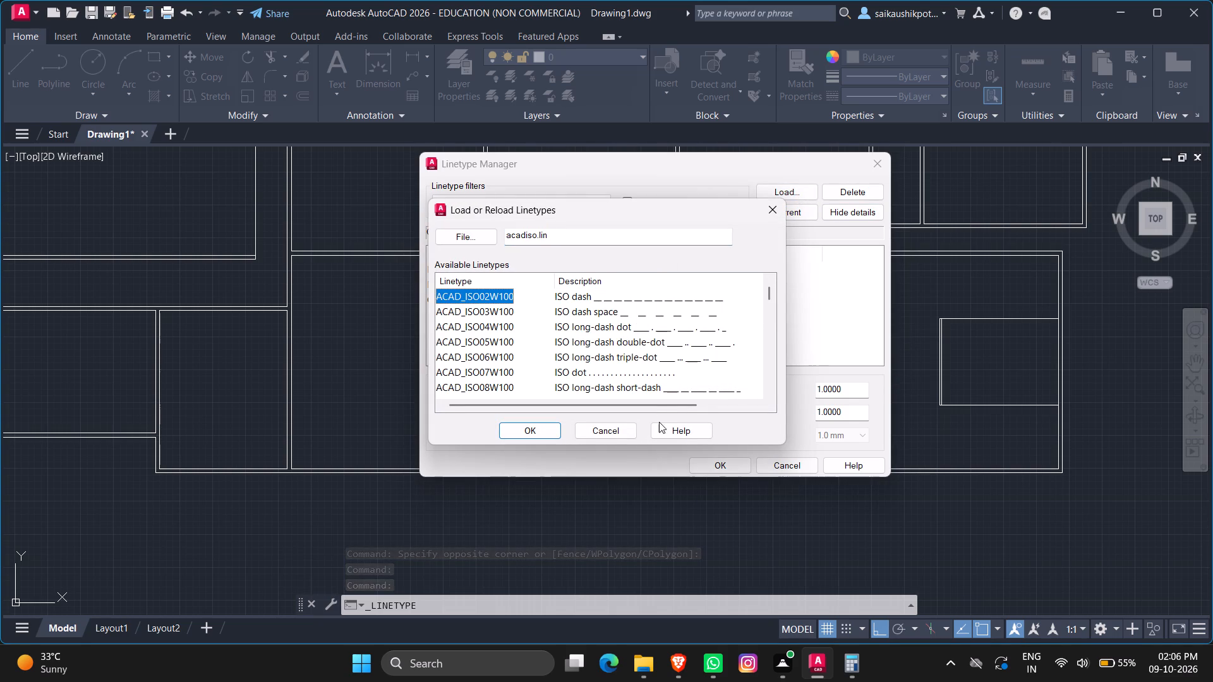
pyautogui.click(548, 428)
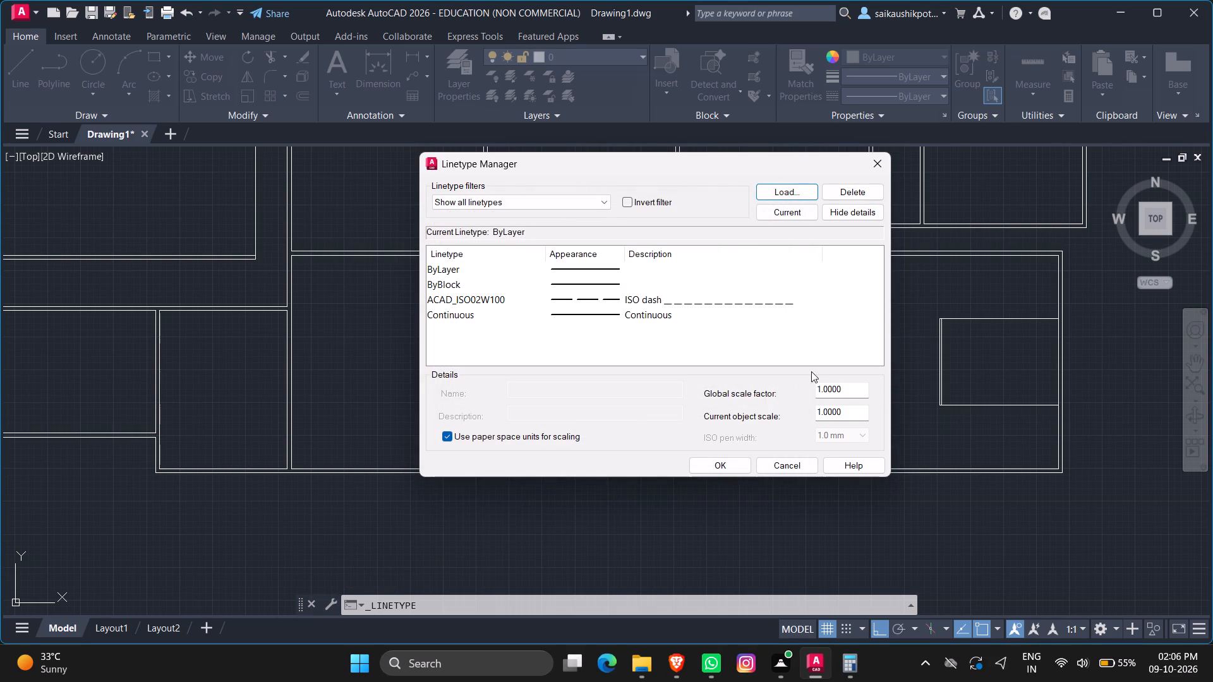
pyautogui.click(662, 299)
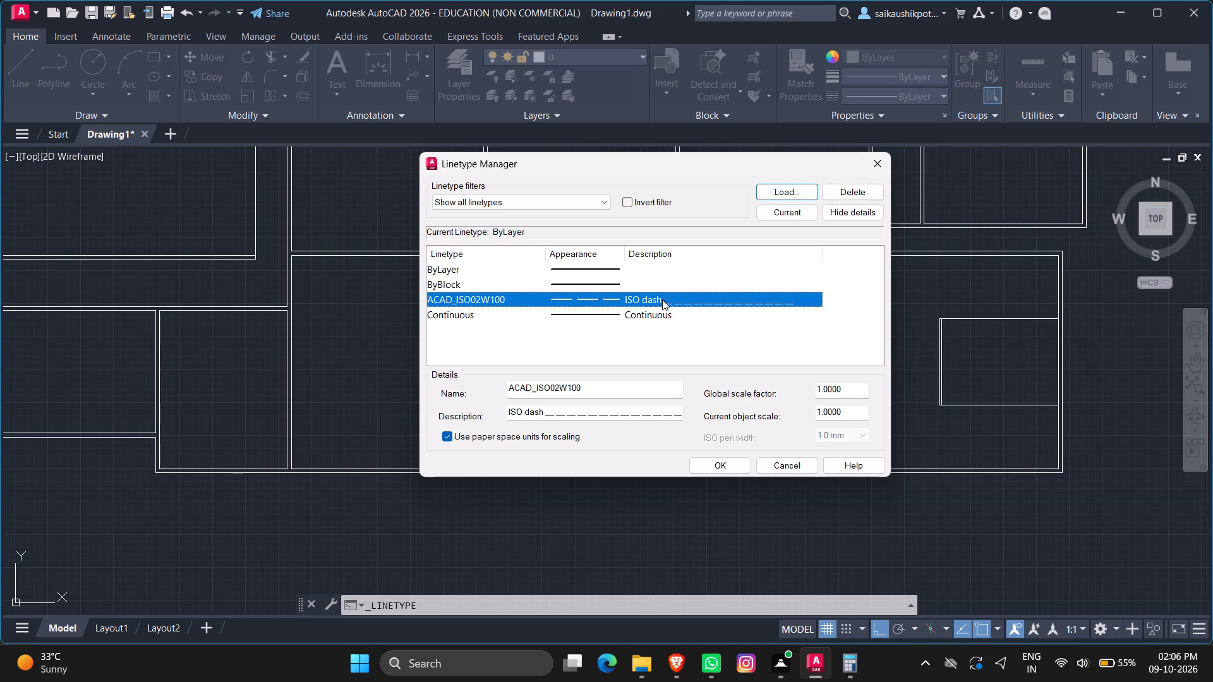
pyautogui.click(720, 463)
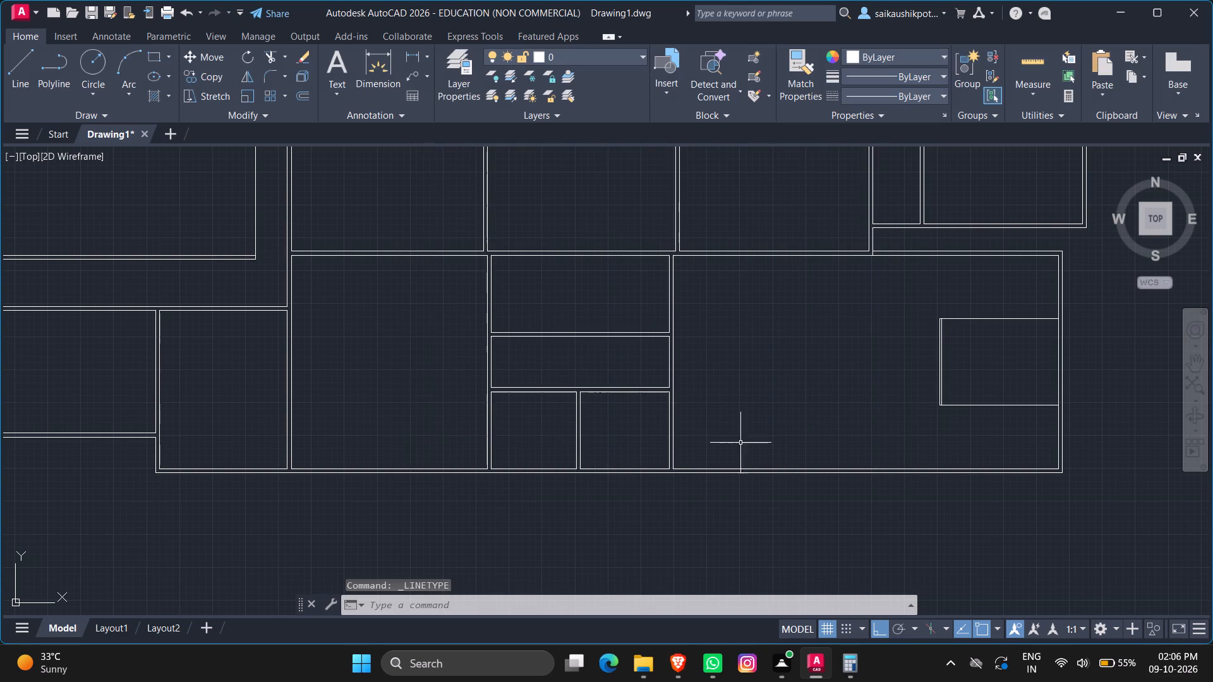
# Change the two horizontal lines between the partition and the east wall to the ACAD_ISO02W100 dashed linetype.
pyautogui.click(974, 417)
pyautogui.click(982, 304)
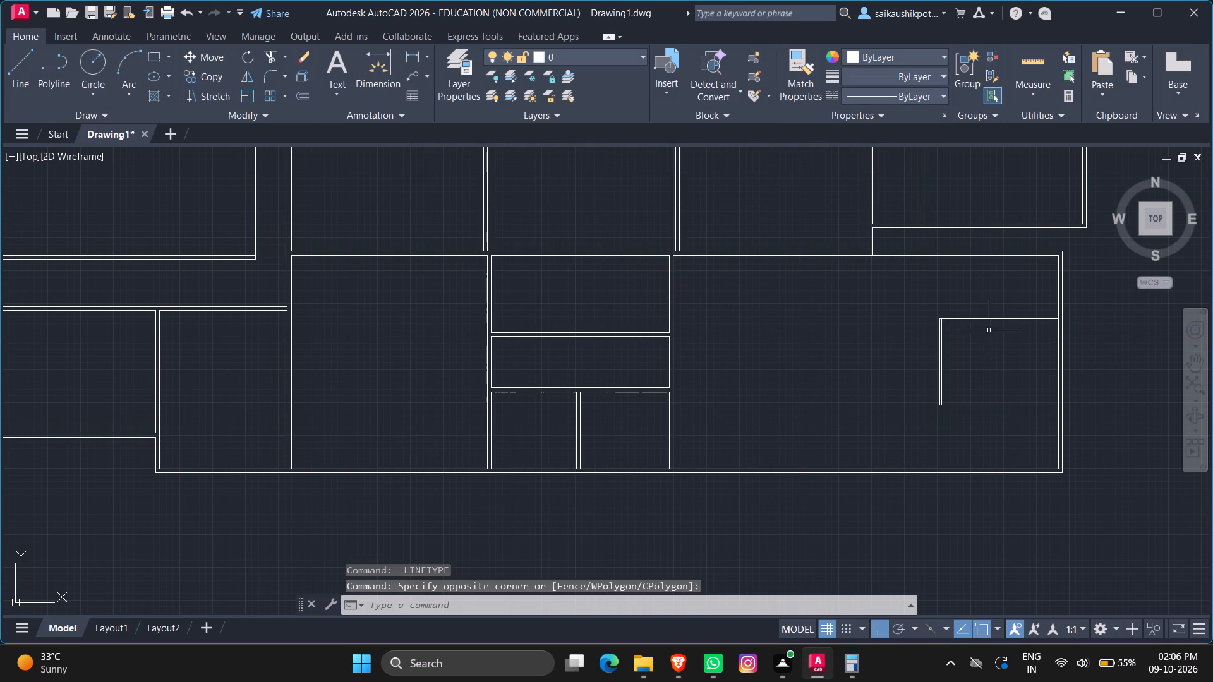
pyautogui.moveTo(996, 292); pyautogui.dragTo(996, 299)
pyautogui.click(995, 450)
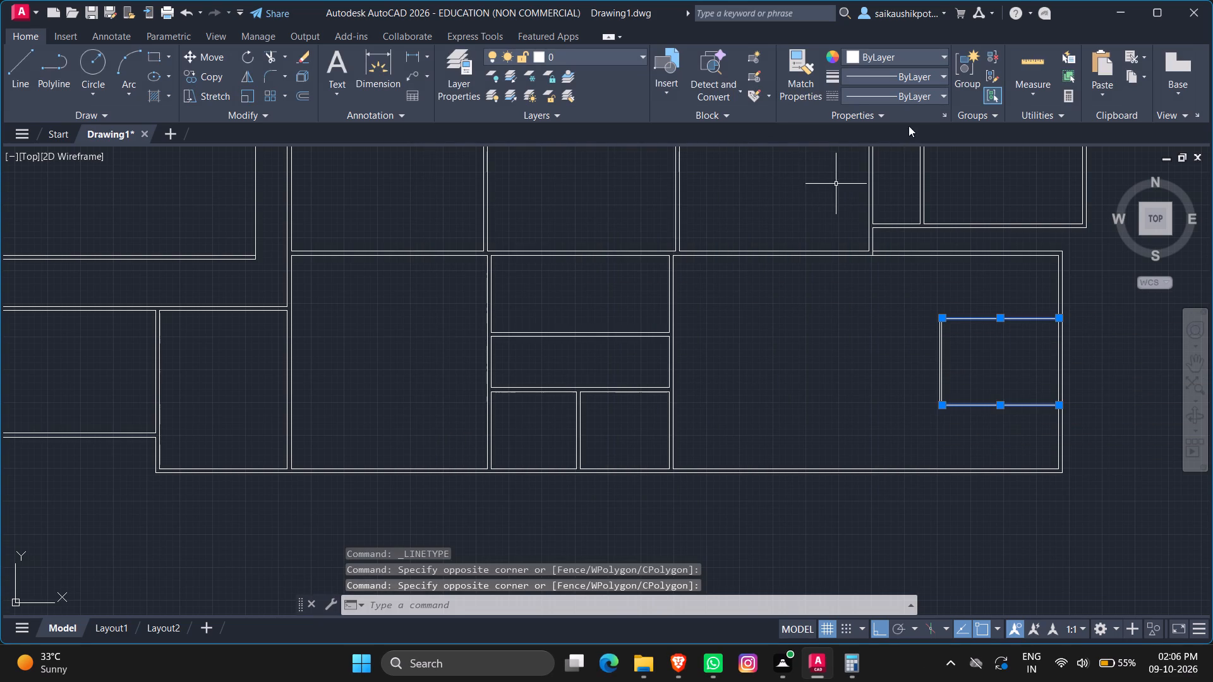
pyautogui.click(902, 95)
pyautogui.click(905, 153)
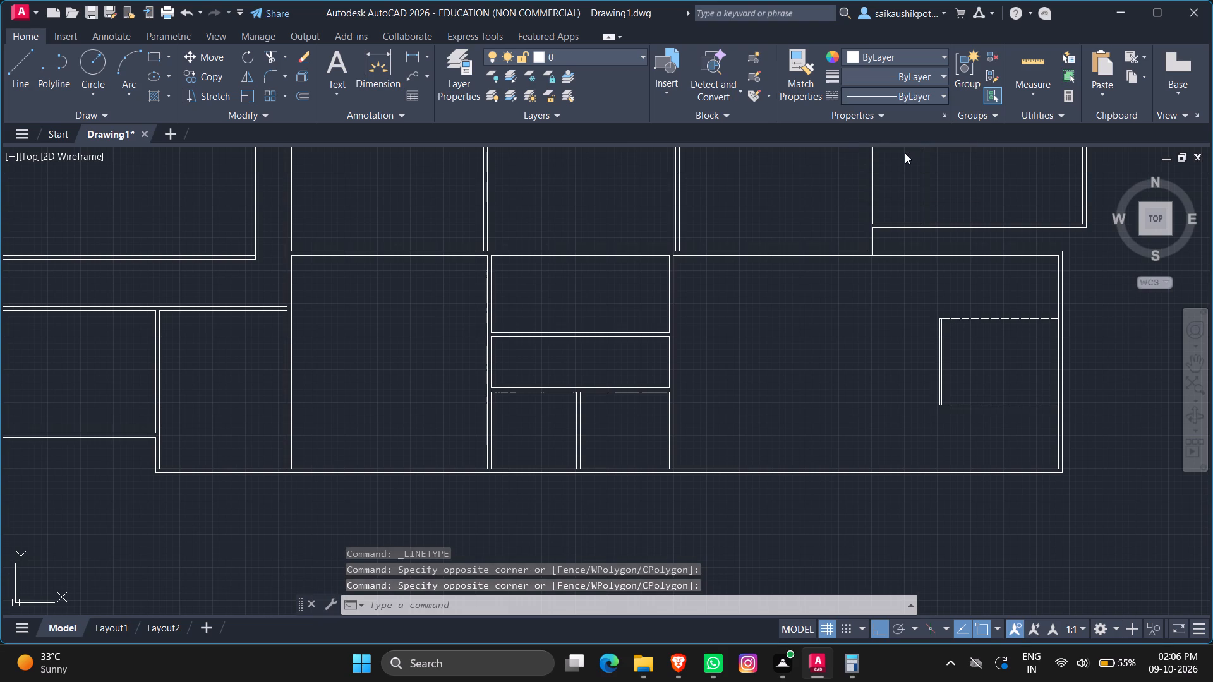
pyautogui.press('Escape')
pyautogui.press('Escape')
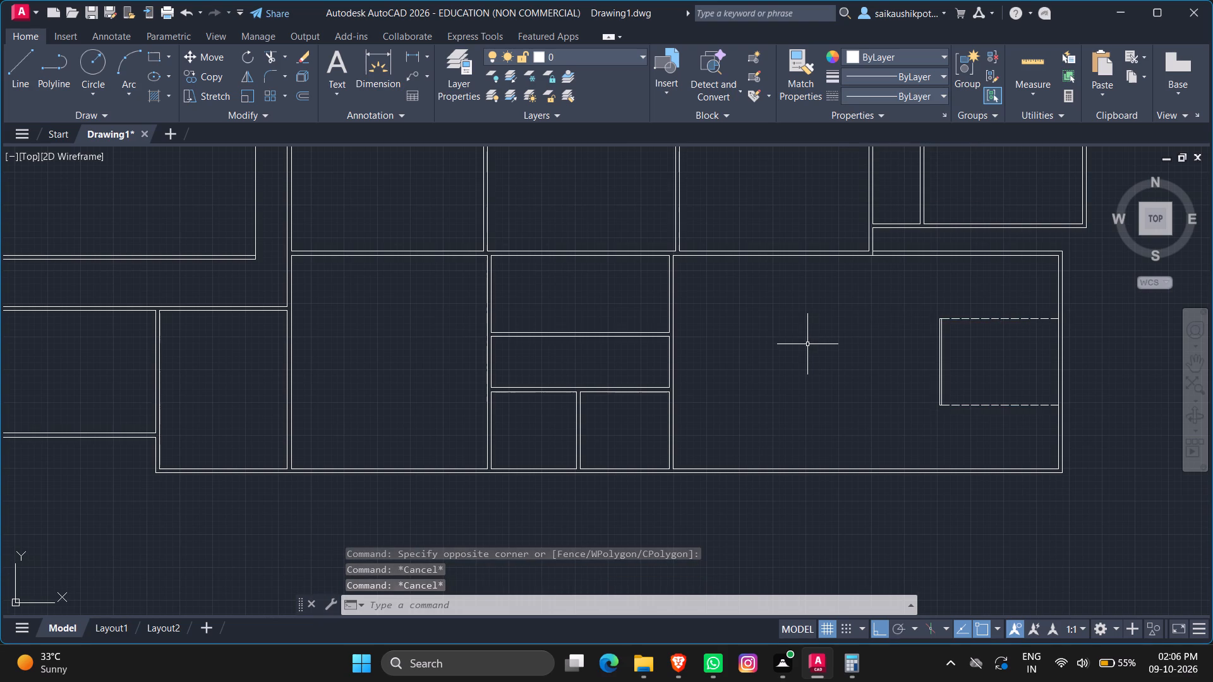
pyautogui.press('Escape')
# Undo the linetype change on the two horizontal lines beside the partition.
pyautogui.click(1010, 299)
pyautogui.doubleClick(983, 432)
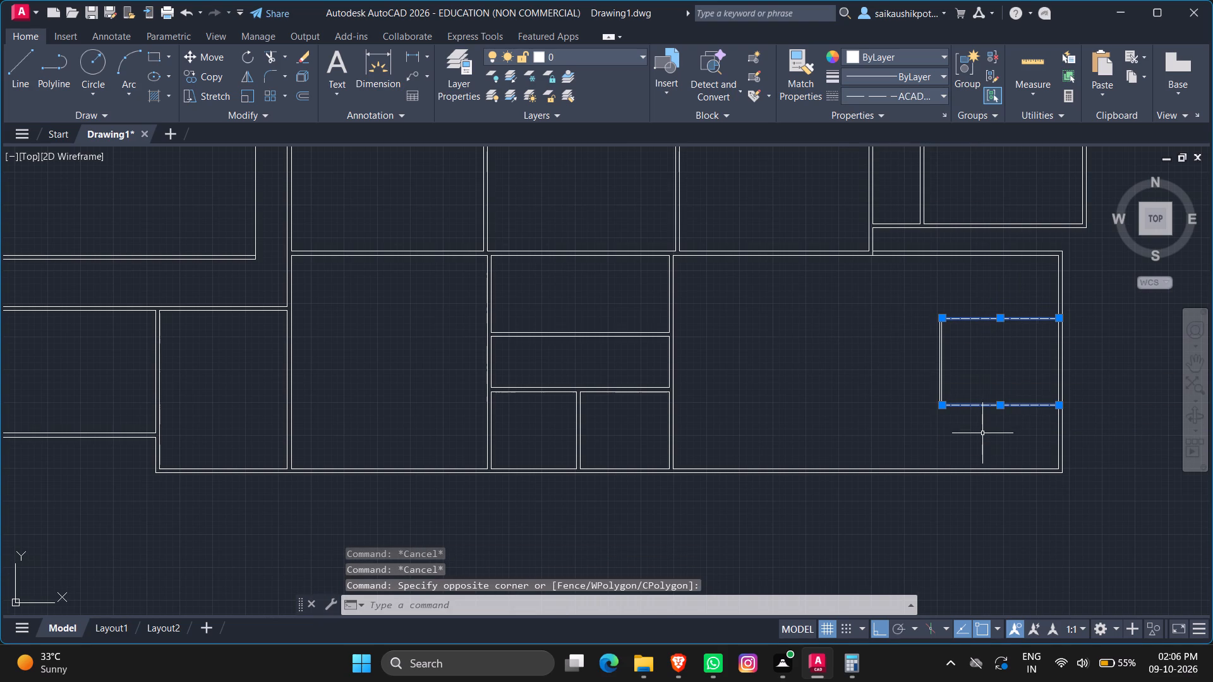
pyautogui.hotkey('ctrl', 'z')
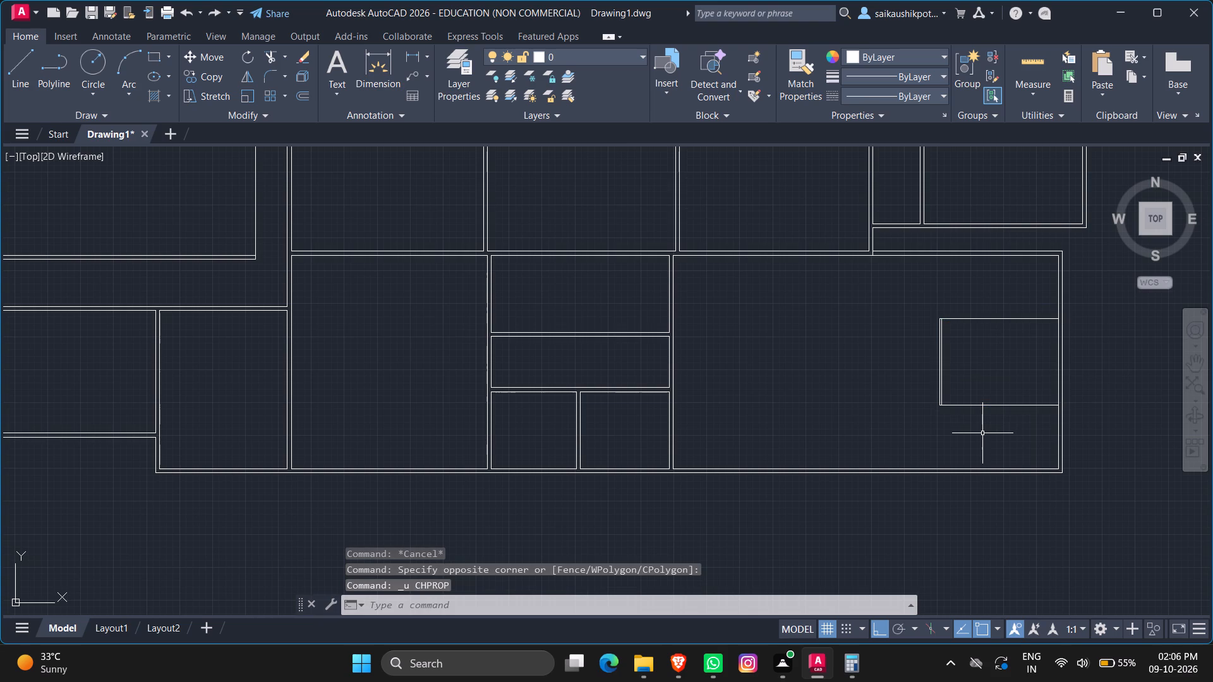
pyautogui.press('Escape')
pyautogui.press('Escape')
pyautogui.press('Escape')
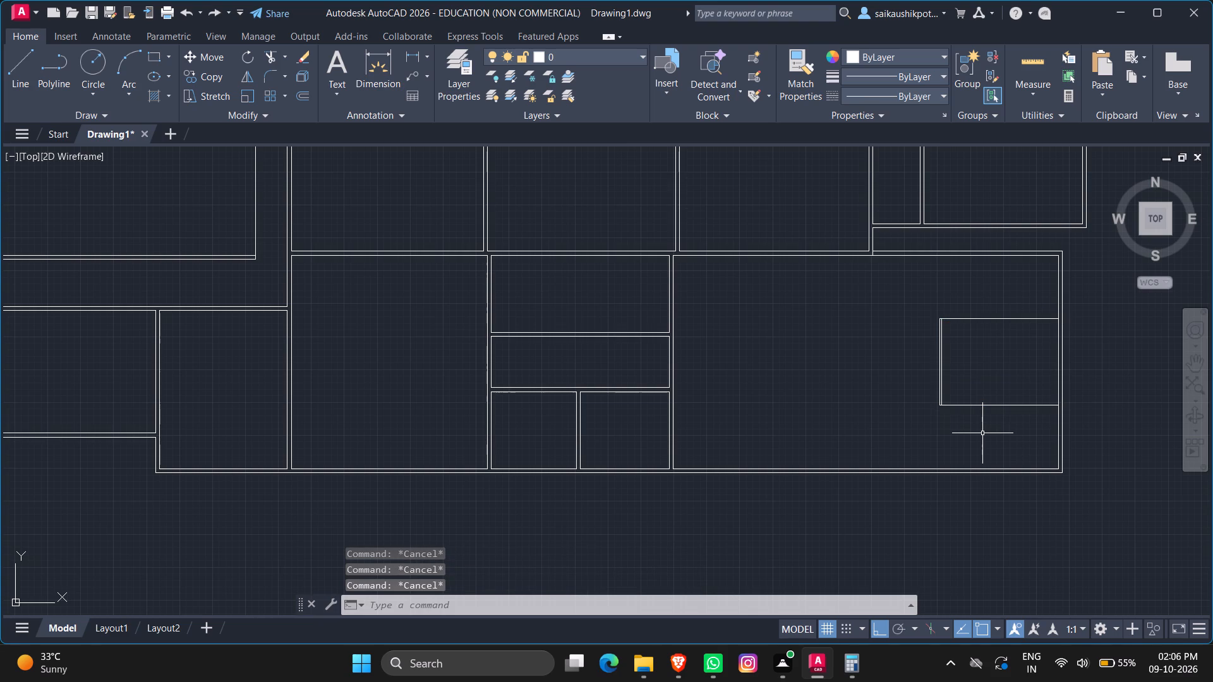
# Quick-measure the distances around the partition enclosure and the large room's walls.
pyautogui.scroll(2, 989, 497)
pyautogui.scroll(-1, 956, 449)
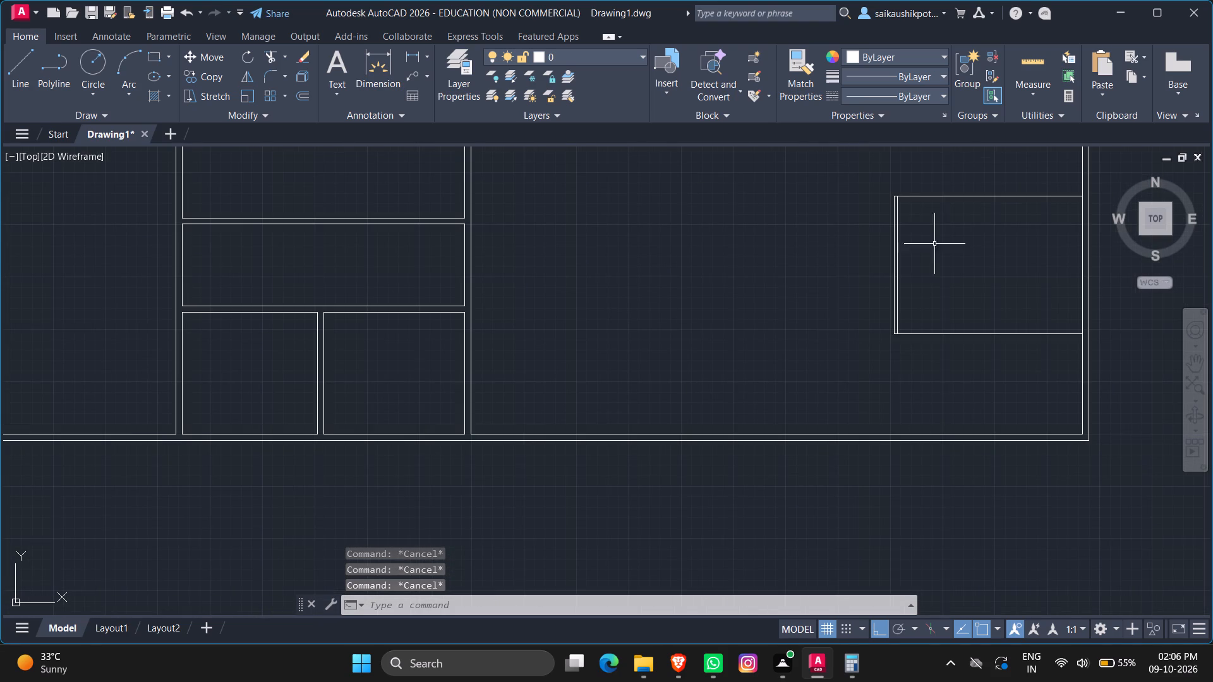
pyautogui.click(1029, 68)
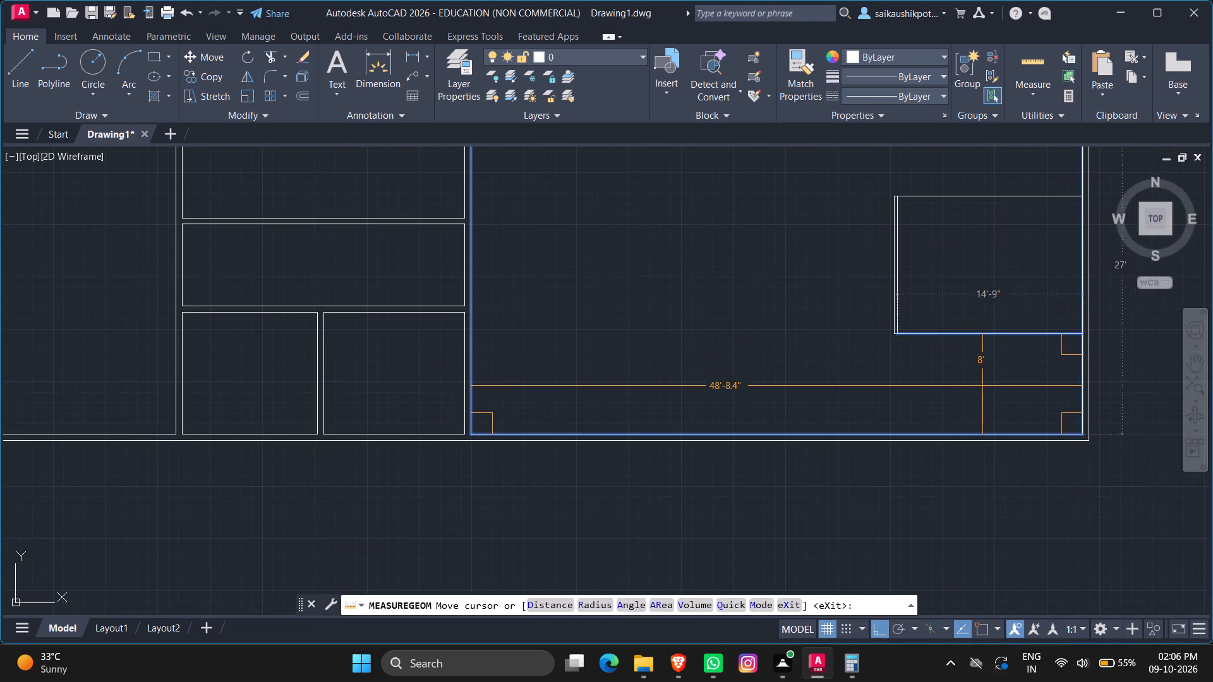
pyautogui.press('Escape')
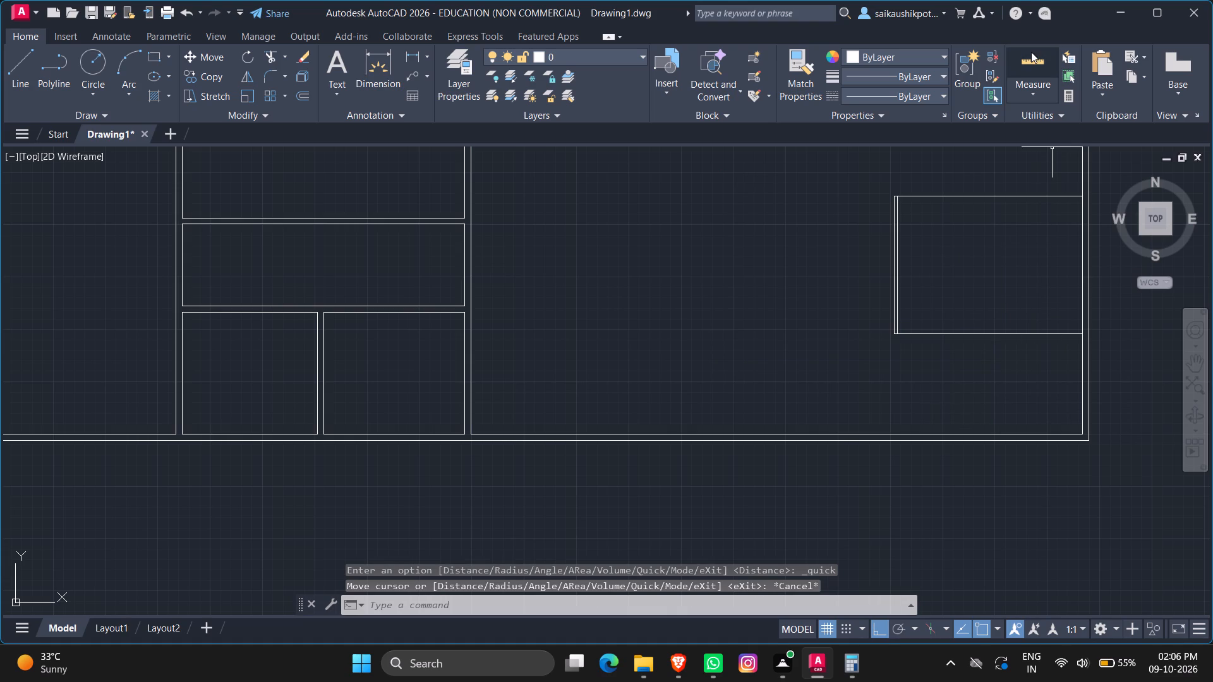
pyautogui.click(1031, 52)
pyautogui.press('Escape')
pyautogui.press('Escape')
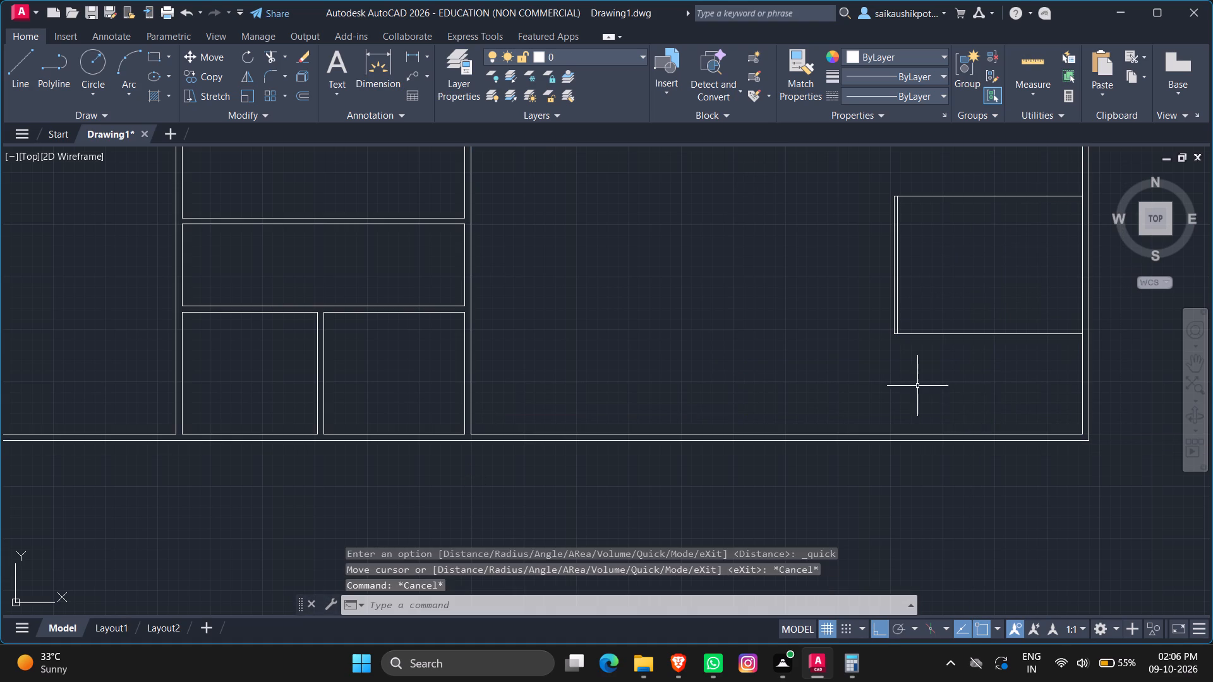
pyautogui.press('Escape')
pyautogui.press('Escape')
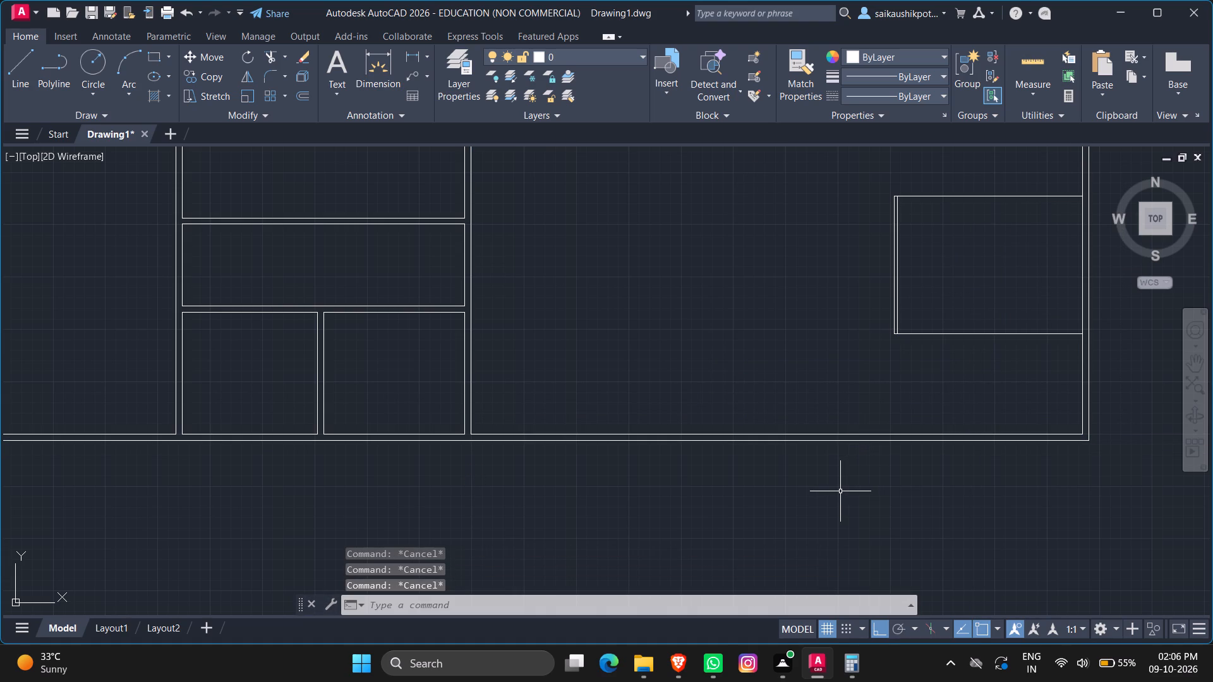
# Offset the large room's inner south wall line 4' into the room.
pyautogui.press('o')
pyautogui.press('Return')
pyautogui.press('4')
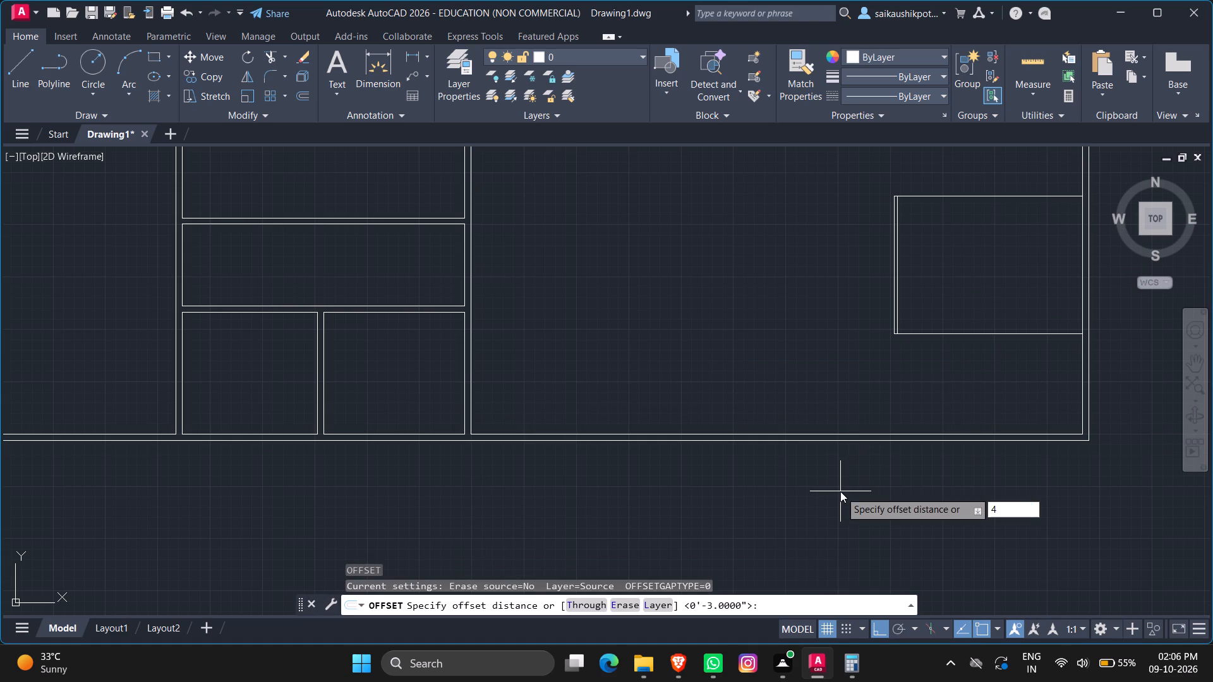
pyautogui.press("'")
pyautogui.press('Return')
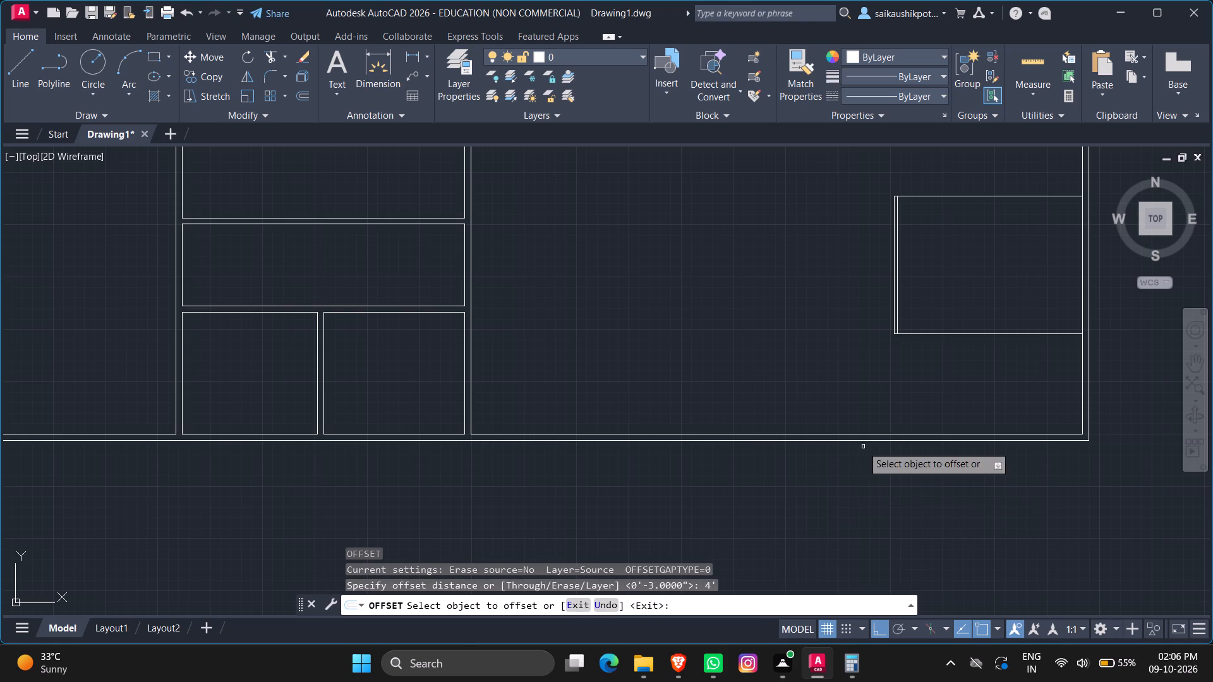
pyautogui.click(815, 435)
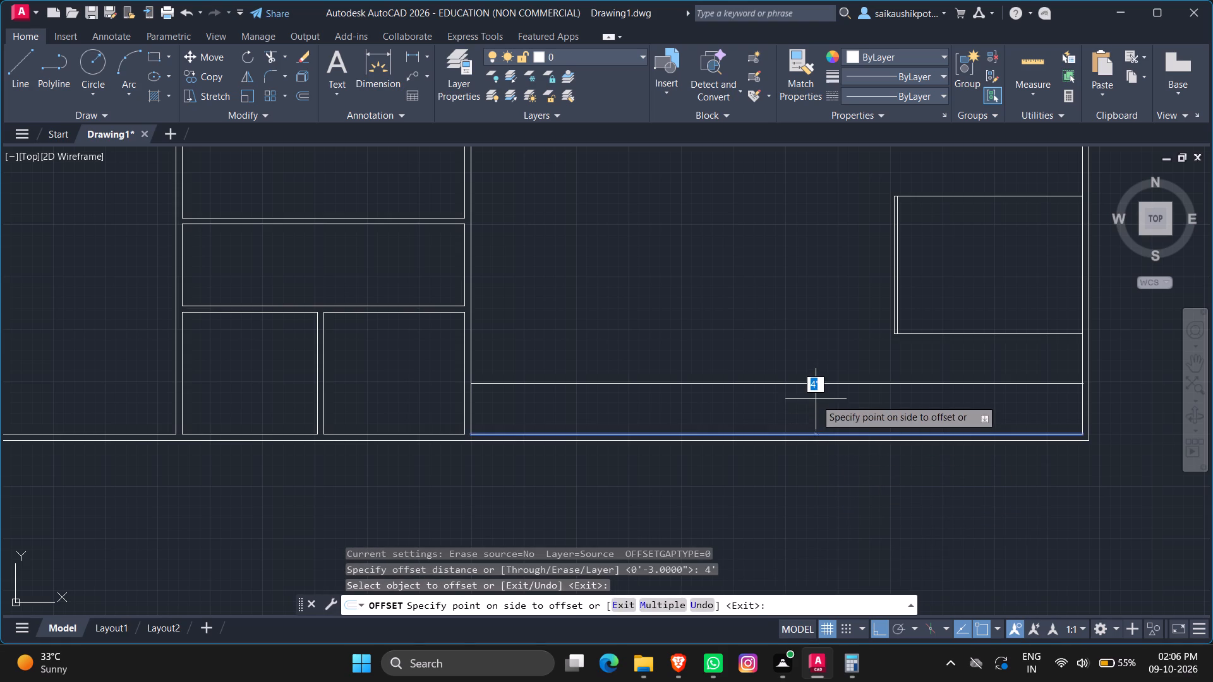
pyautogui.click(816, 399)
pyautogui.press('Escape')
pyautogui.press('Escape')
pyautogui.press('Escape')
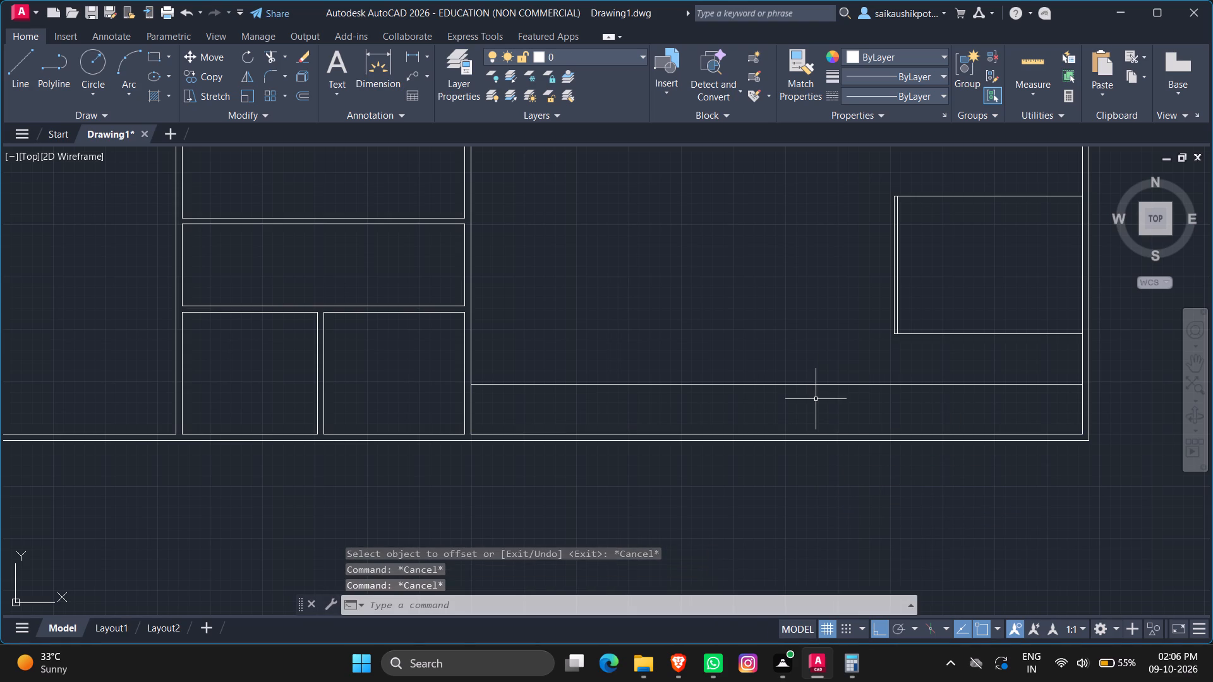
pyautogui.press('Escape')
pyautogui.press('Escape')
pyautogui.press('Escape')
pyautogui.press('Escape')
pyautogui.press('Escape')
pyautogui.press('Escape')
pyautogui.press('Escape')
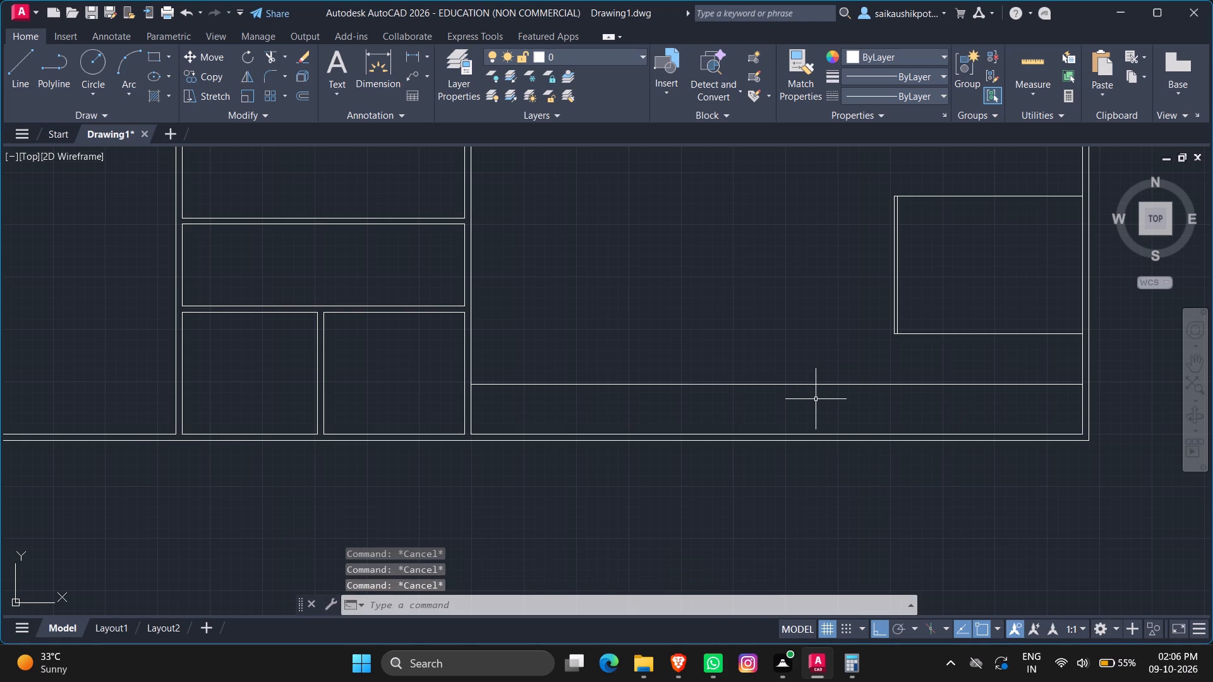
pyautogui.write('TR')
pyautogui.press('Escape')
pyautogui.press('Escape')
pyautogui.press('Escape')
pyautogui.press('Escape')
# Offset the new horizontal line across the large room by 3" to both its north and south sides.
pyautogui.press('o')
pyautogui.press('Return')
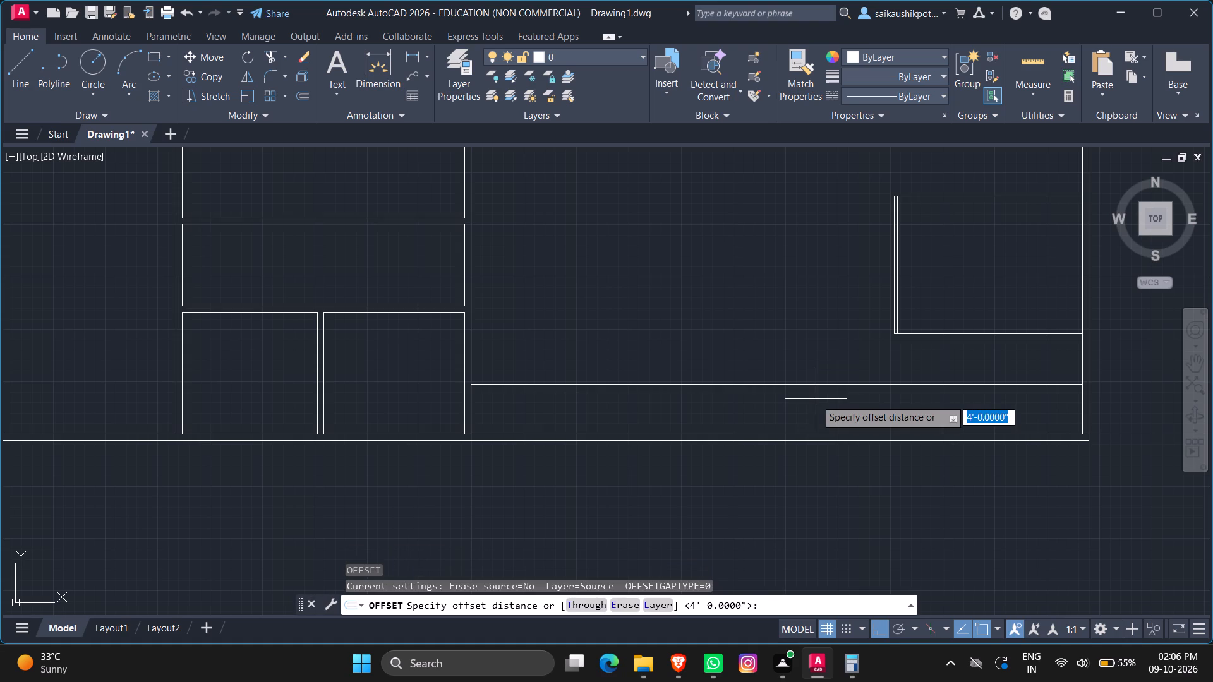
pyautogui.press('3')
pyautogui.hotkey('shift', '"')
pyautogui.press('Return')
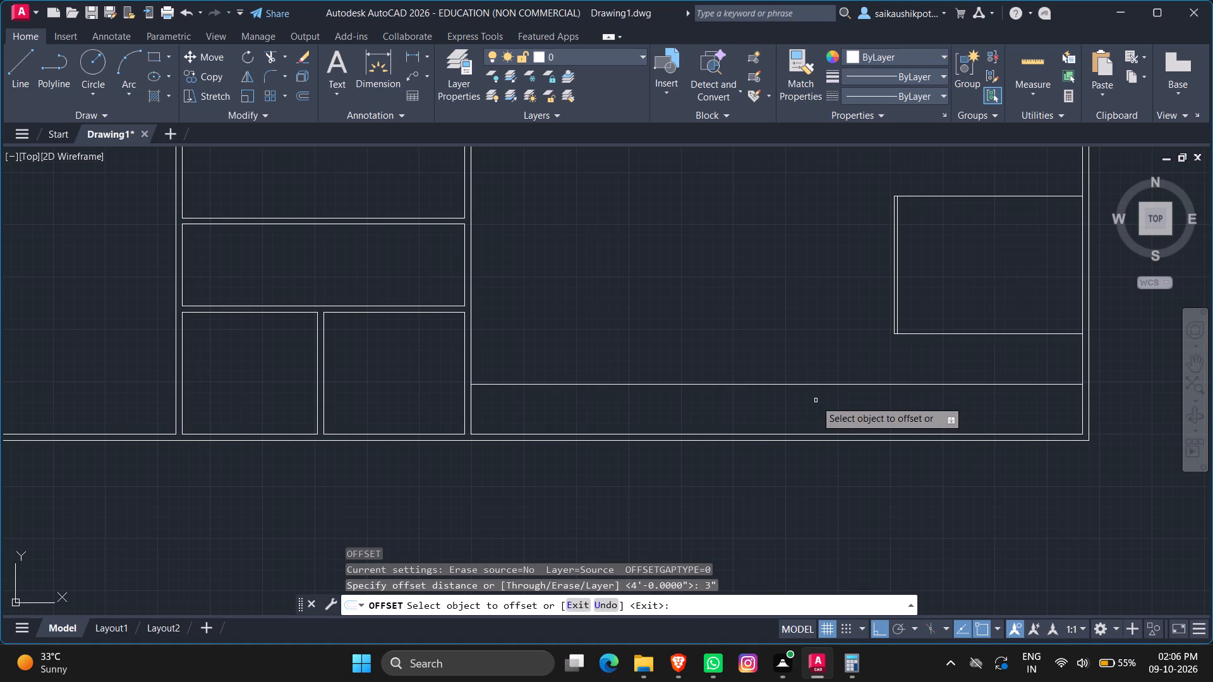
pyautogui.scroll(1, 809, 396)
pyautogui.scroll(-1, 770, 388)
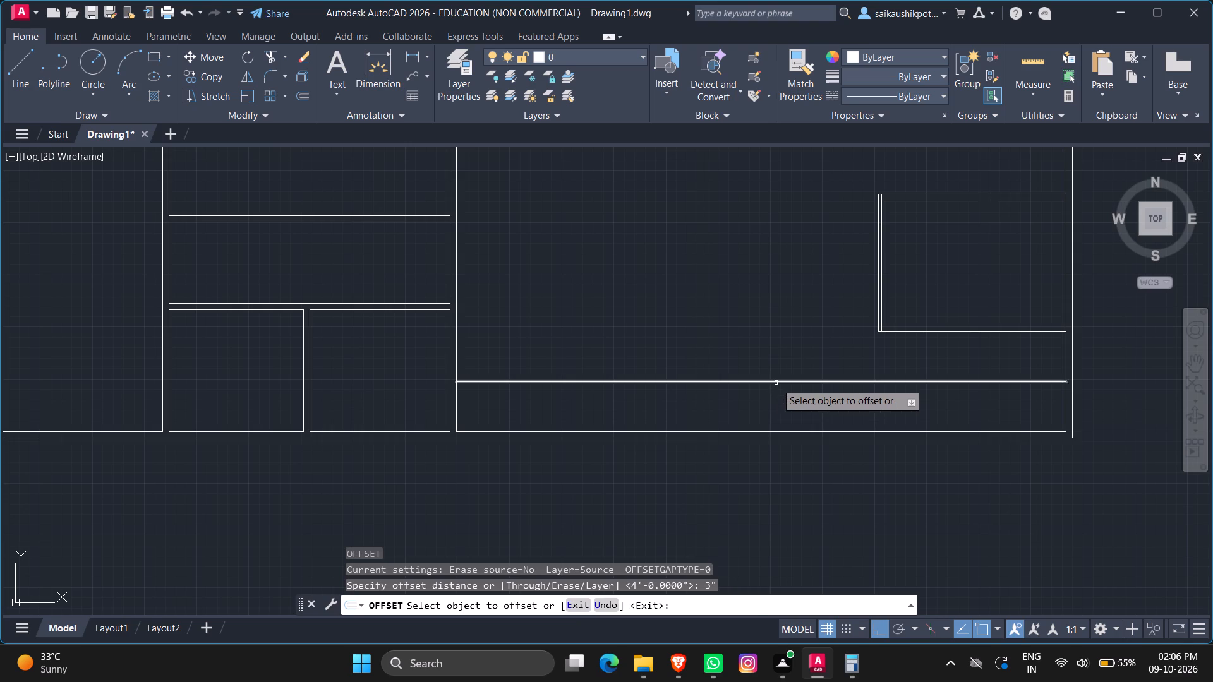
pyautogui.click(776, 383)
pyautogui.click(780, 349)
pyautogui.scroll(1, 768, 386)
pyautogui.click(761, 379)
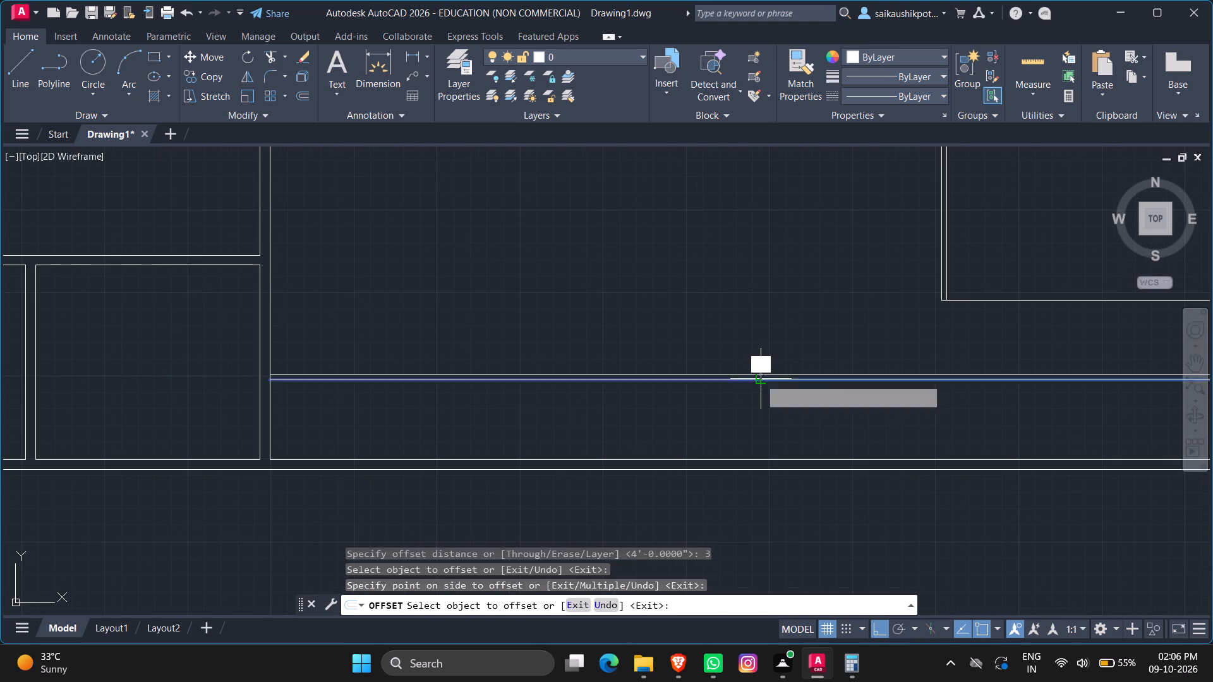
pyautogui.click(764, 448)
pyautogui.press('Escape')
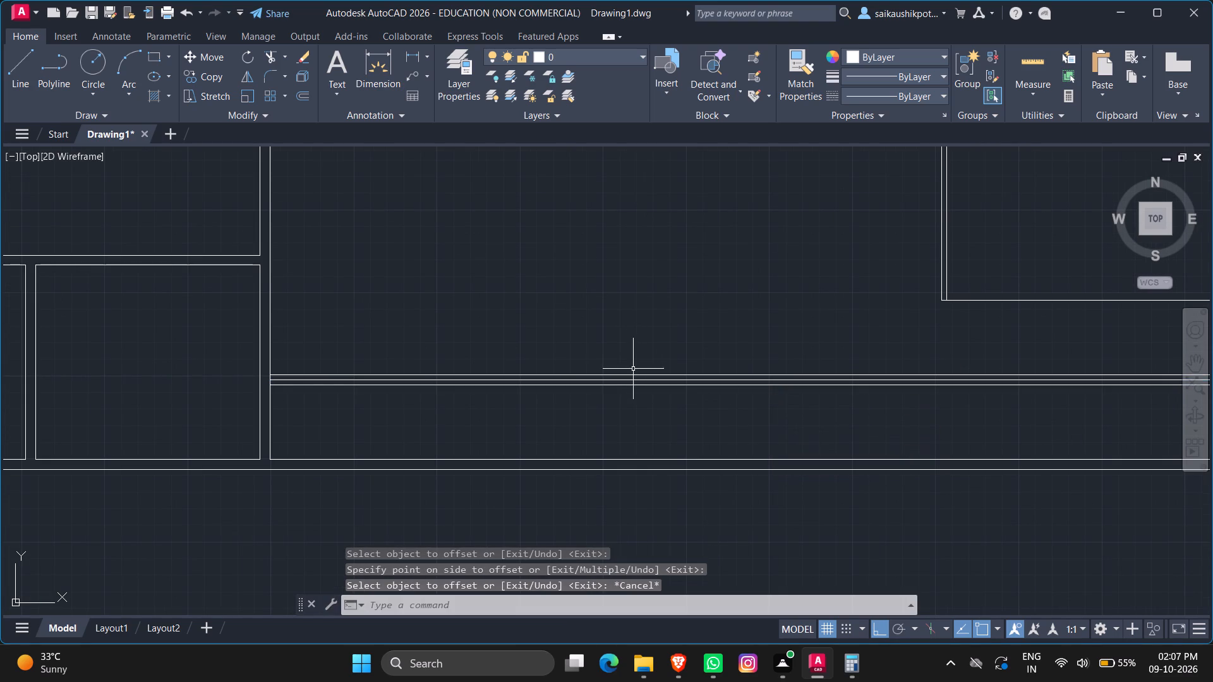
# Delete the middle of the three parallel horizontal lines, leaving the two outer lines as wall faces.
pyautogui.click(627, 379)
pyautogui.press('Delete')
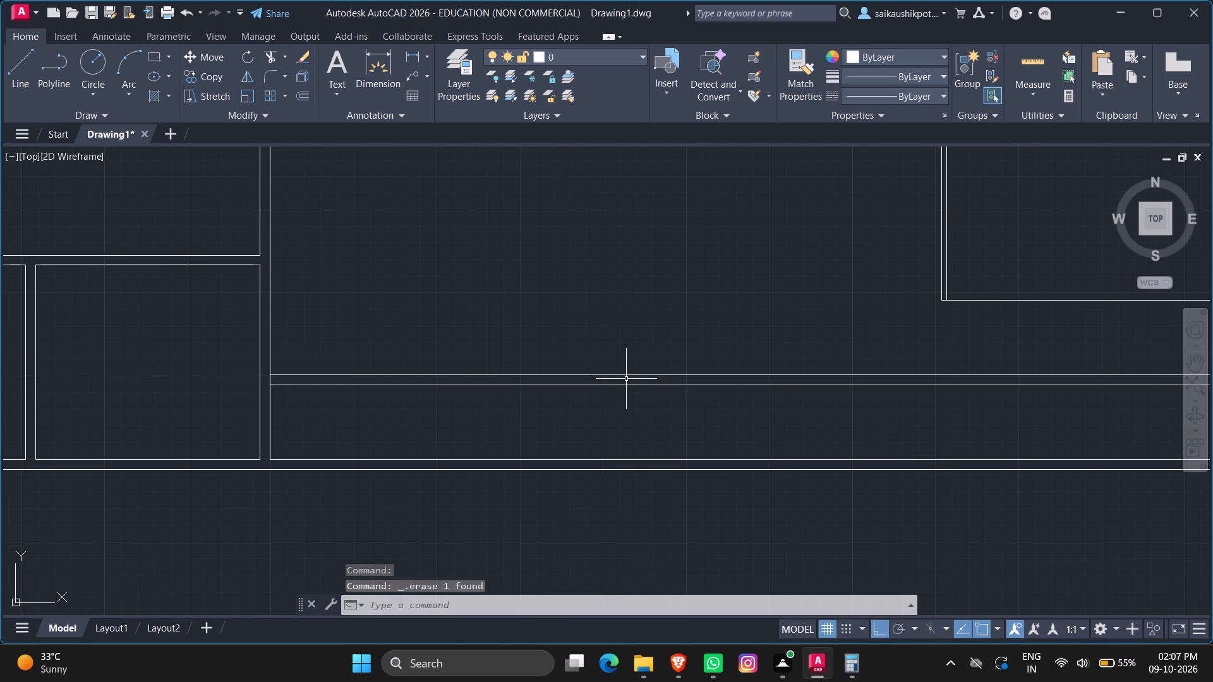
pyautogui.scroll(-1, 564, 501)
pyautogui.press('Escape')
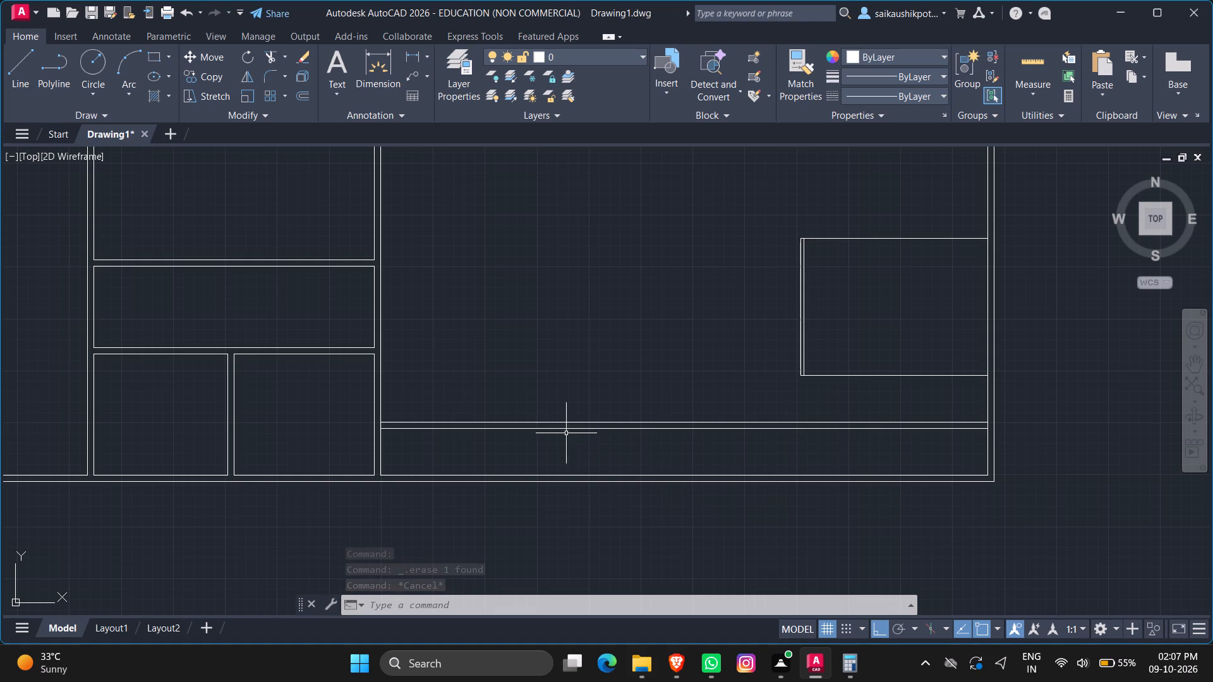
# Draw a short vertical line across both faces of the new horizontal wall, south of the partition enclosure.
pyautogui.scroll(1, 524, 458)
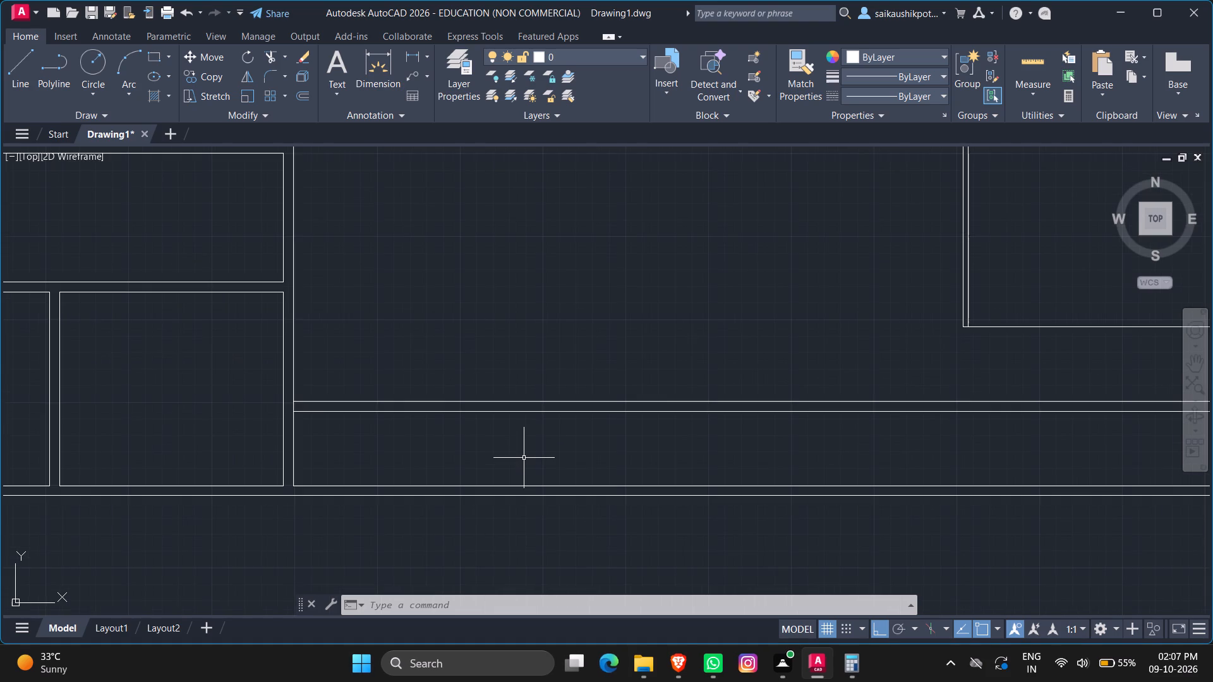
pyautogui.scroll(-1, 524, 458)
pyautogui.scroll(1, 795, 450)
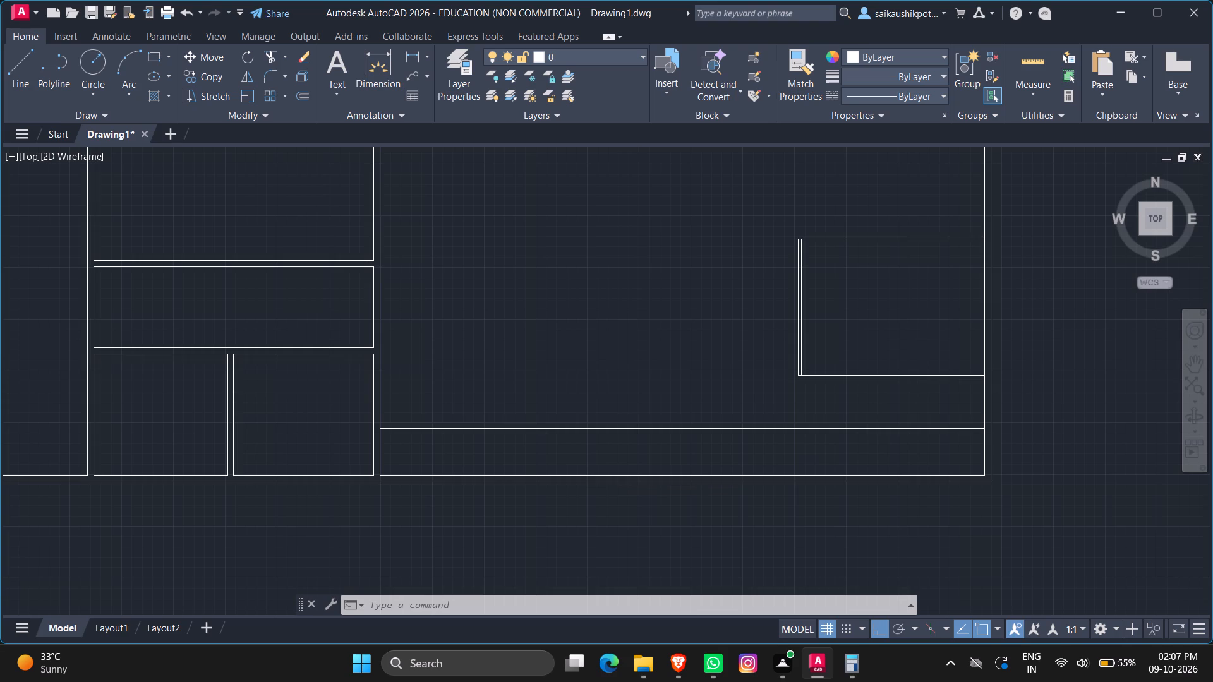
pyautogui.press('Escape')
pyautogui.press('Escape')
pyautogui.press('Escape')
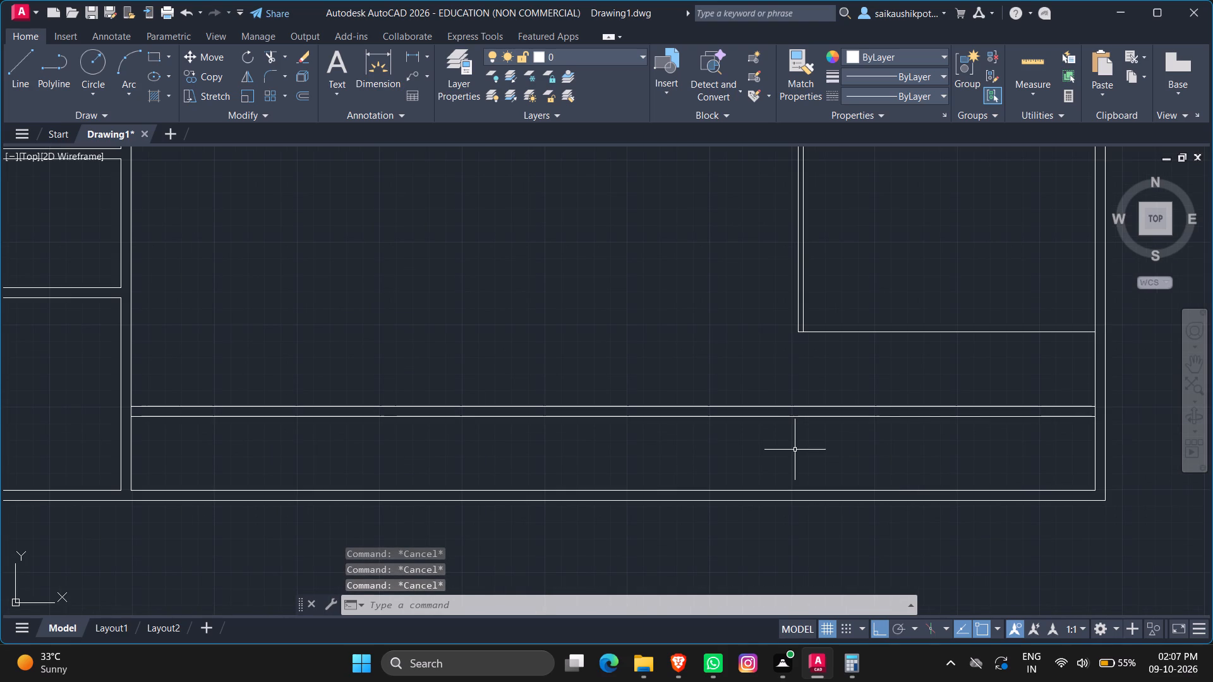
pyautogui.press('l')
pyautogui.press('Return')
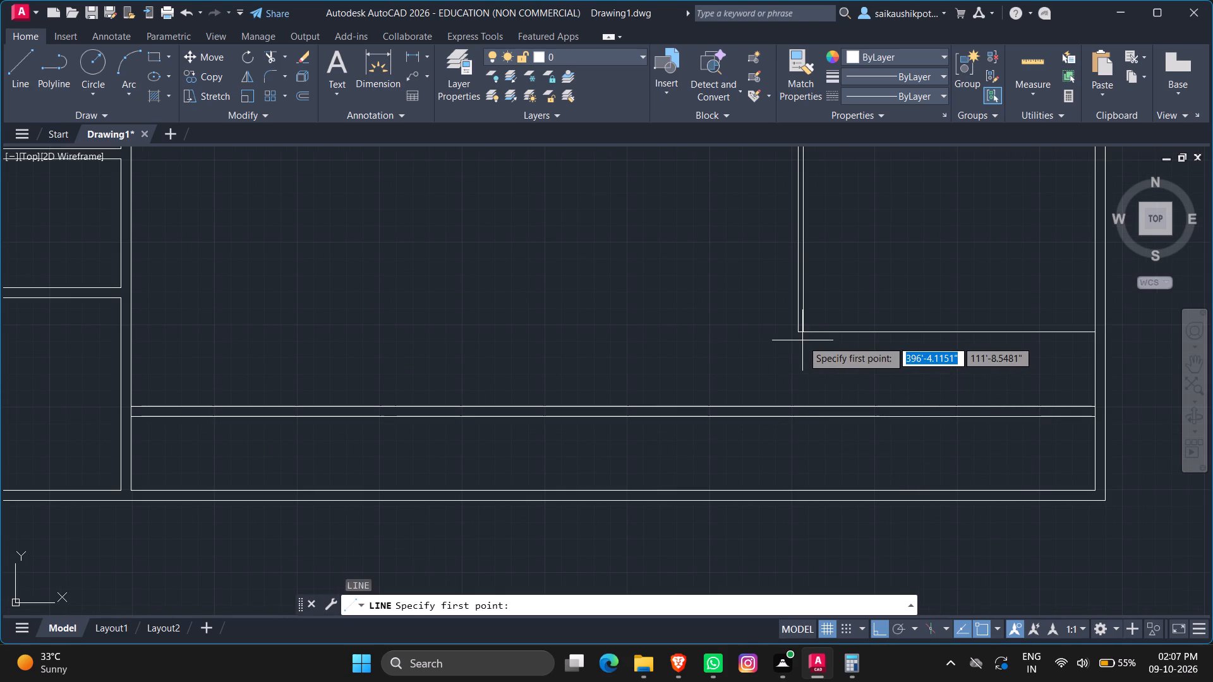
pyautogui.click(905, 386)
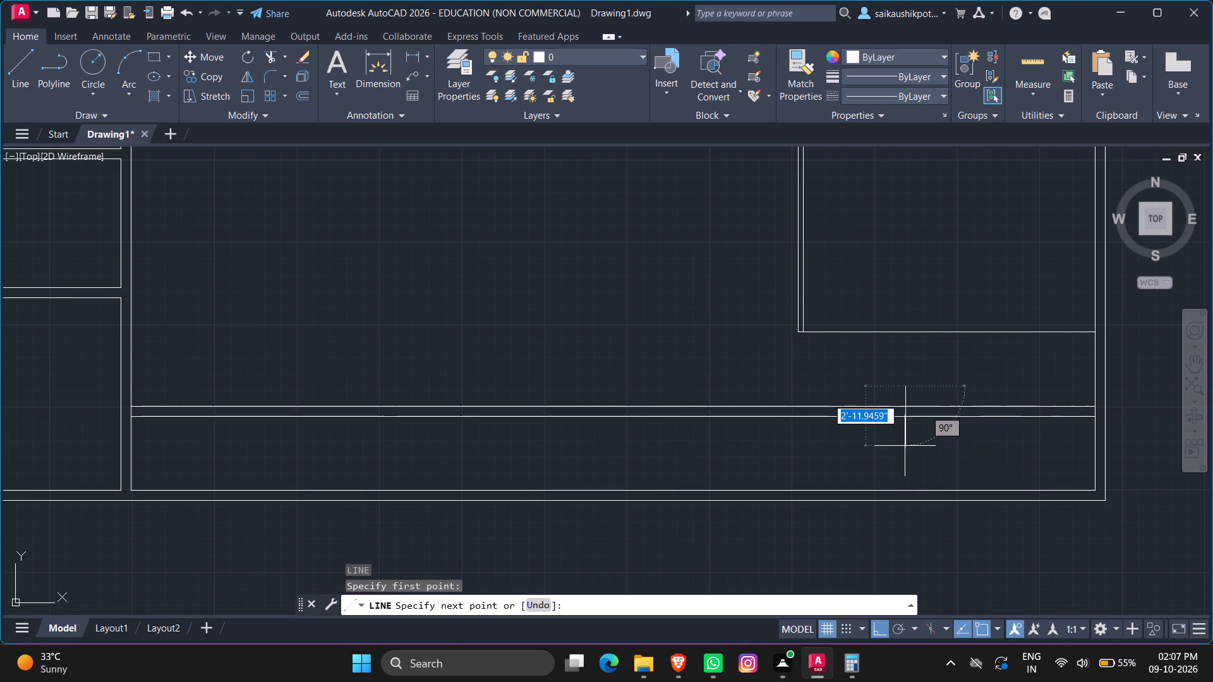
pyautogui.click(905, 457)
pyautogui.press('Escape')
# Trim the vertical line's ends that overhang below and above the new wall's two faces.
pyautogui.write('TR')
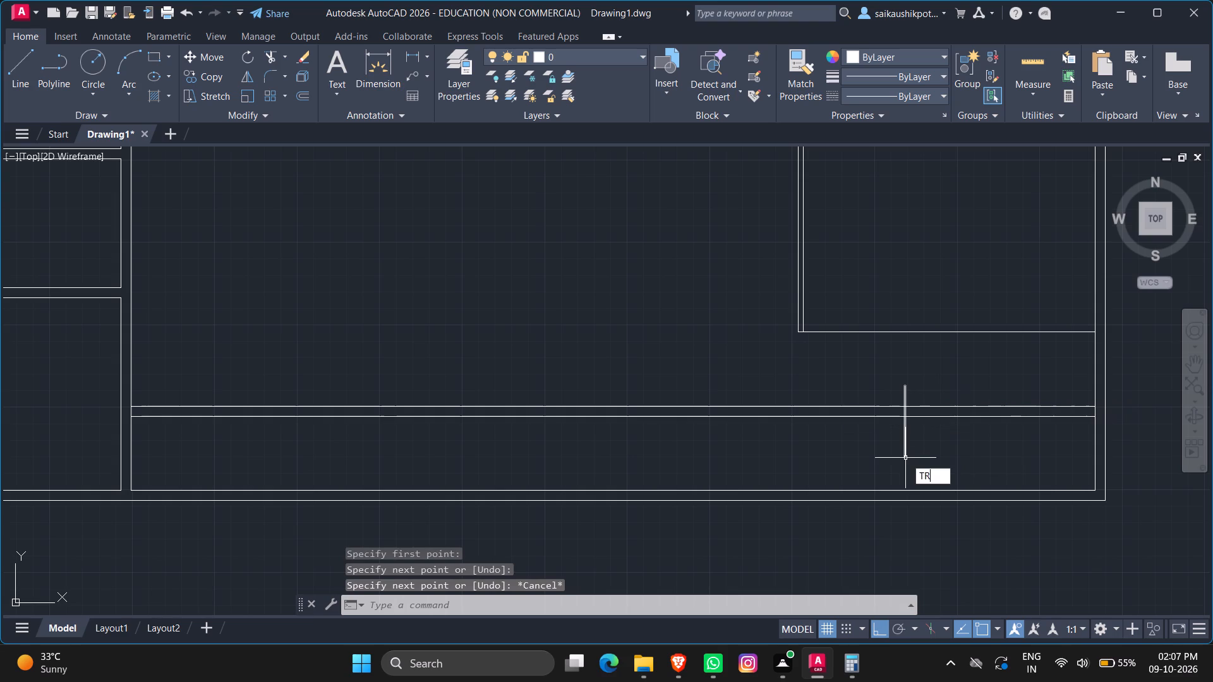
pyautogui.press('Return')
pyautogui.press('Return')
pyautogui.moveTo(920, 444); pyautogui.dragTo(902, 446)
pyautogui.click(890, 444)
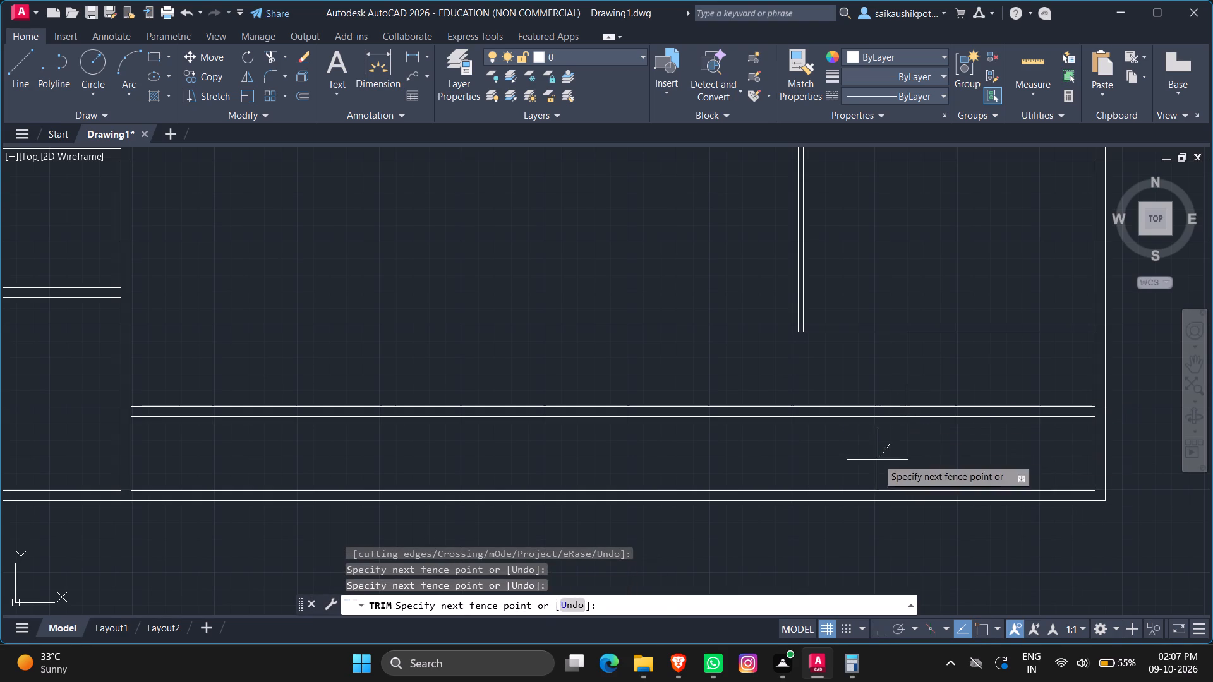
pyautogui.click(888, 439)
pyautogui.moveTo(910, 397); pyautogui.dragTo(897, 397)
pyautogui.click(892, 396)
pyautogui.press('Escape')
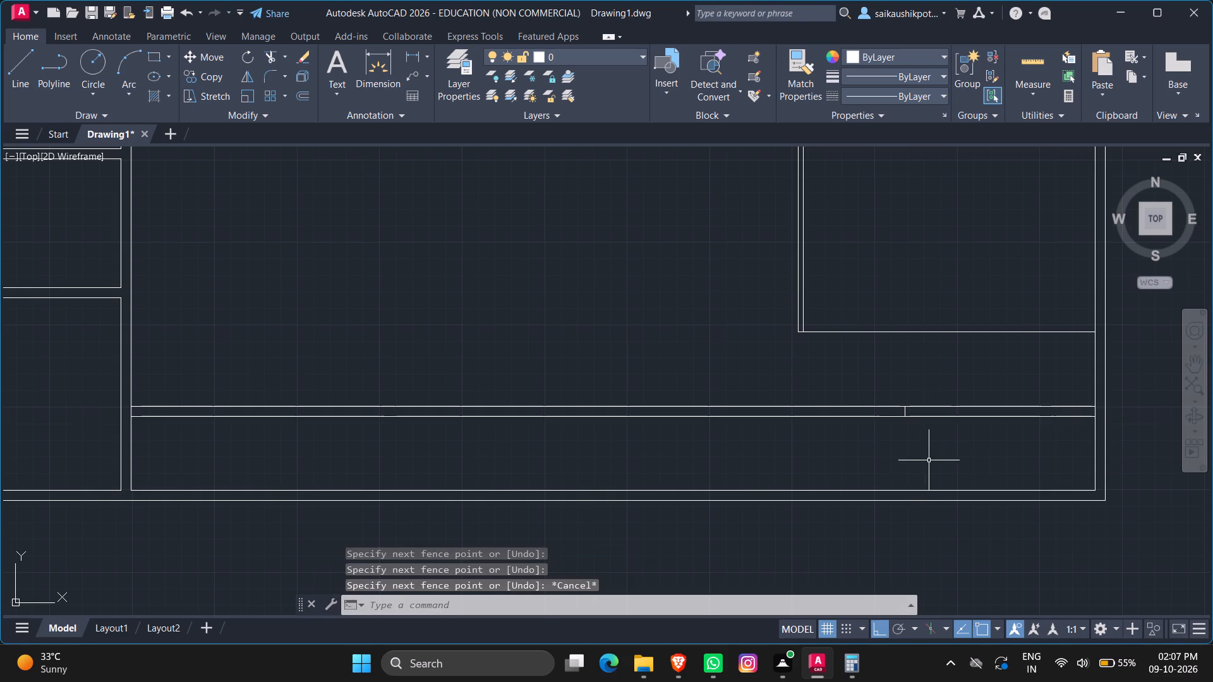
# Draw a second short vertical line across both faces of the new horizontal wall, near its west end.
pyautogui.press('l')
pyautogui.press('Return')
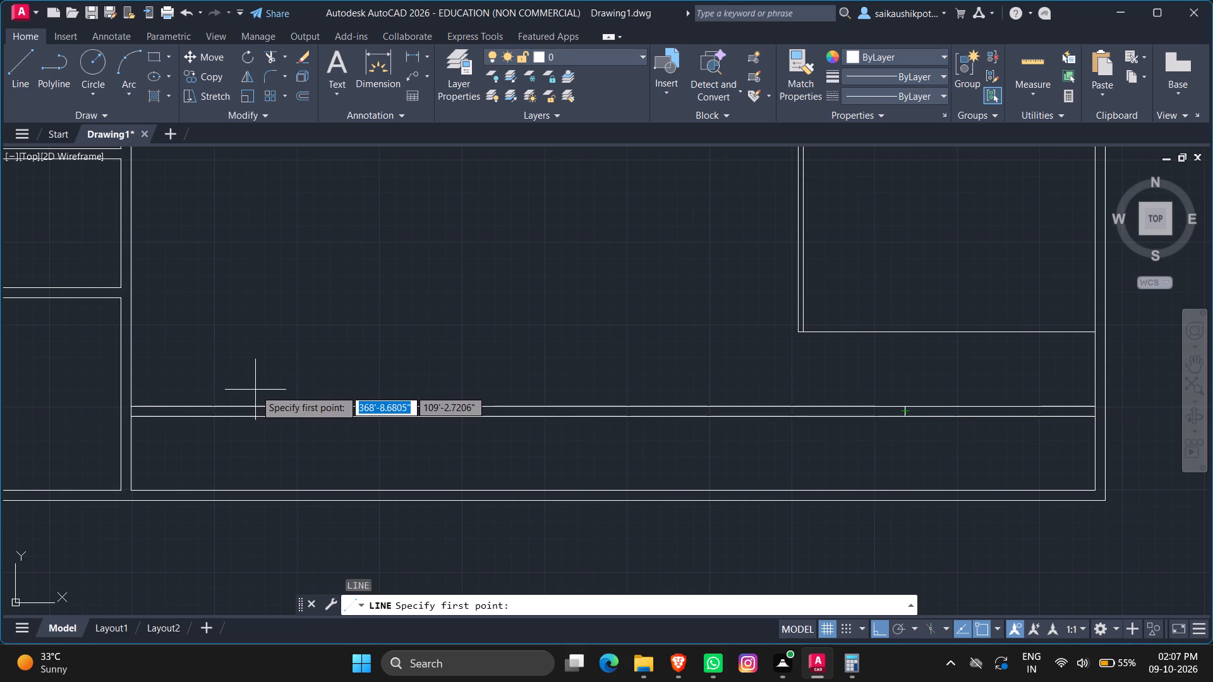
pyautogui.click(322, 385)
pyautogui.click(318, 446)
pyautogui.press('Escape')
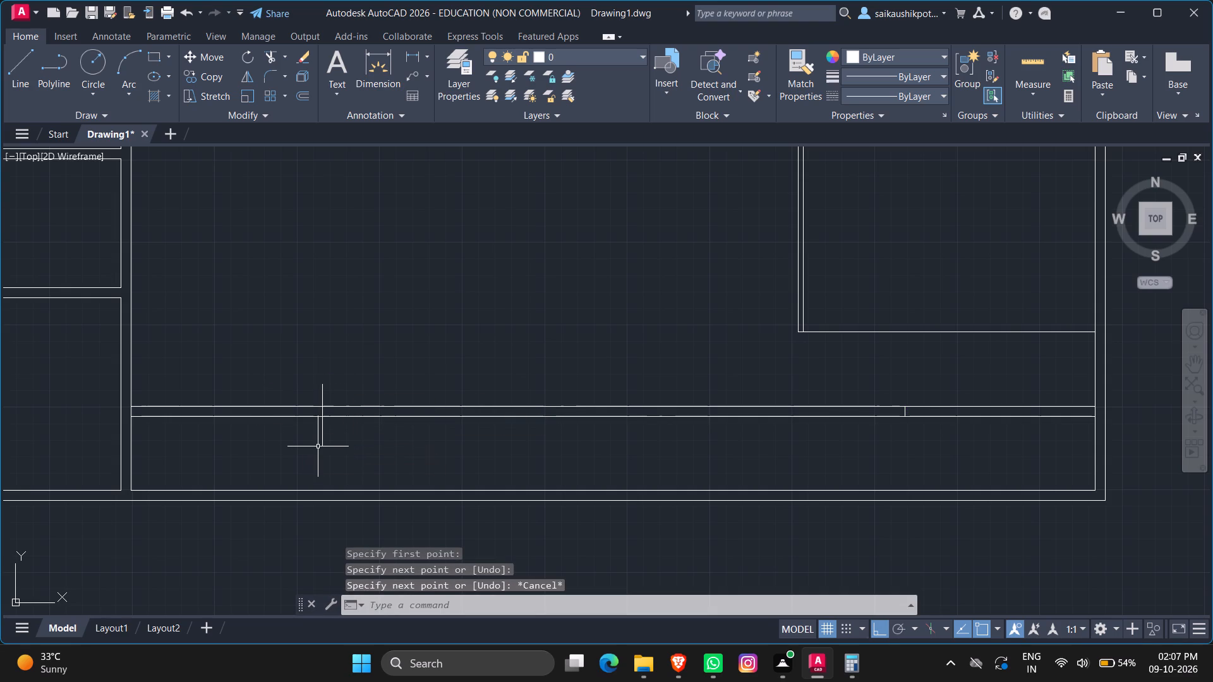
# Trim away both wall faces between the two vertical lines, along with the west line's overhanging ends.
pyautogui.write('TR')
pyautogui.press('Return')
pyautogui.press('Return')
pyautogui.moveTo(346, 426); pyautogui.dragTo(333, 428)
pyautogui.click(319, 432)
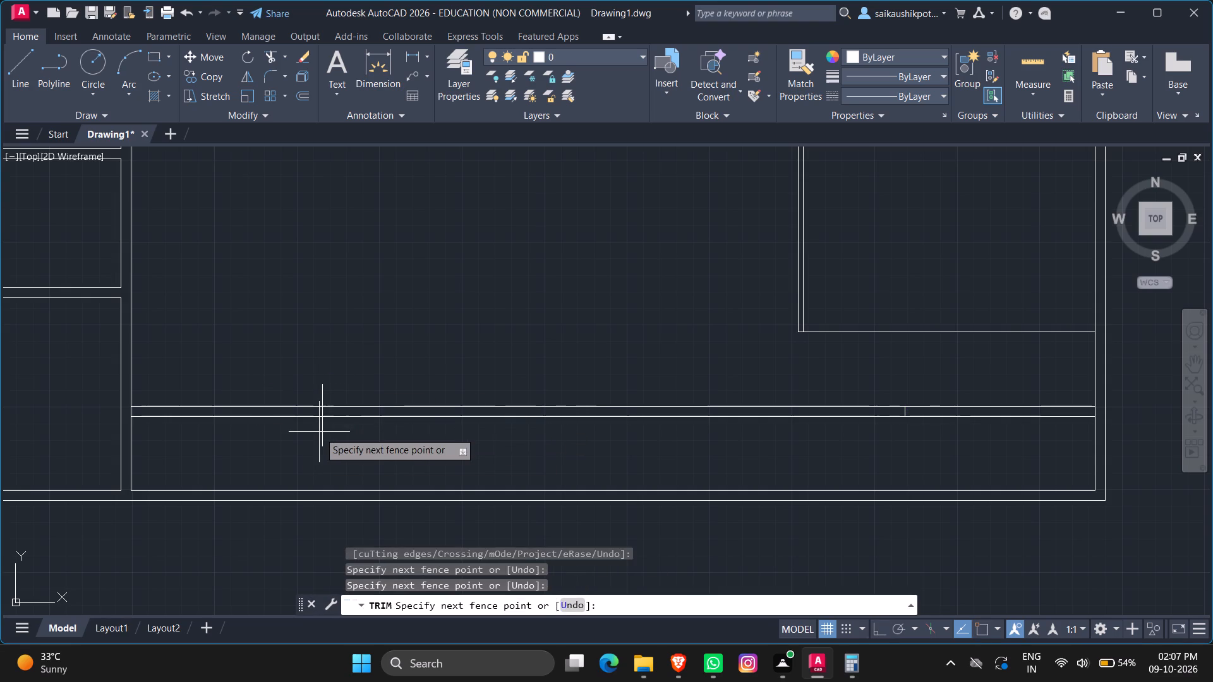
pyautogui.click(344, 438)
pyautogui.moveTo(368, 429); pyautogui.dragTo(368, 420)
pyautogui.click(371, 396)
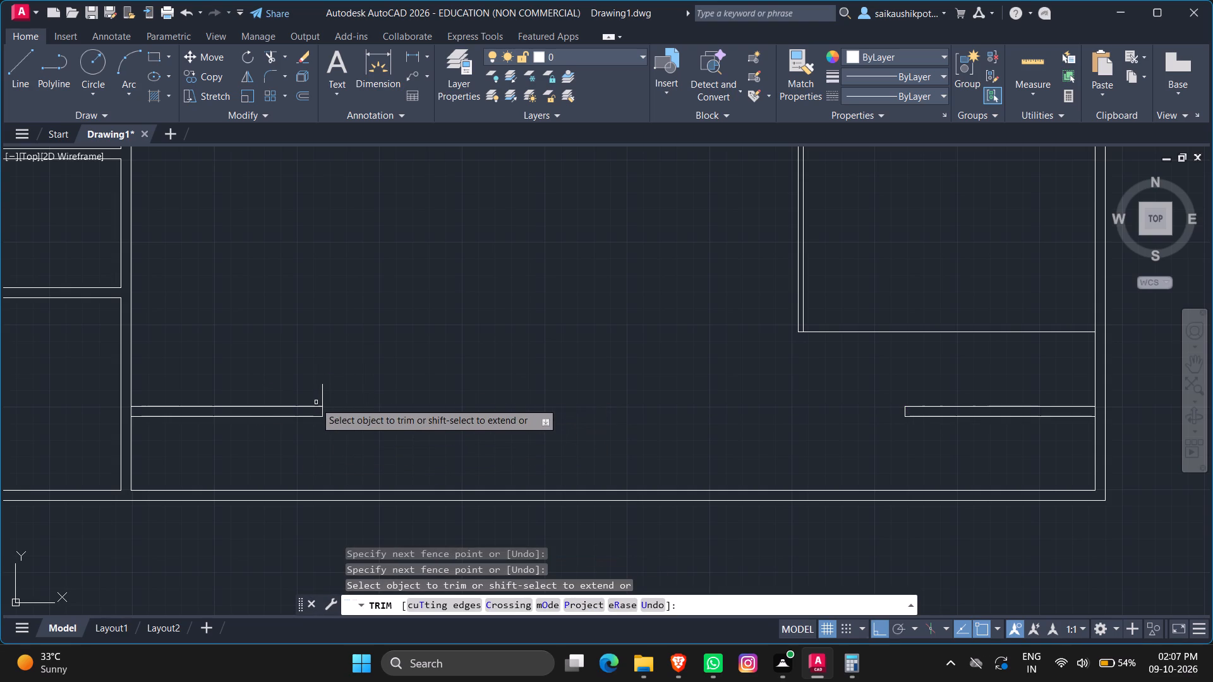
pyautogui.click(323, 398)
pyautogui.press('Escape')
pyautogui.press('Escape')
pyautogui.press('Escape')
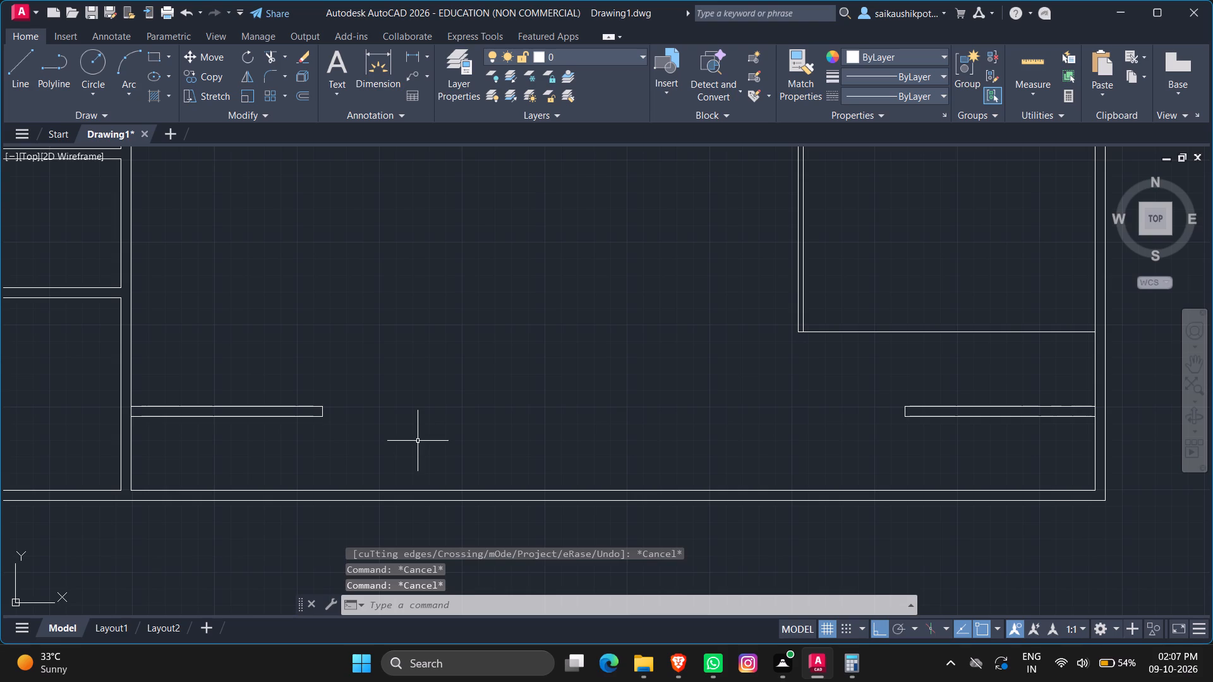
pyautogui.press('Escape')
pyautogui.press('Escape')
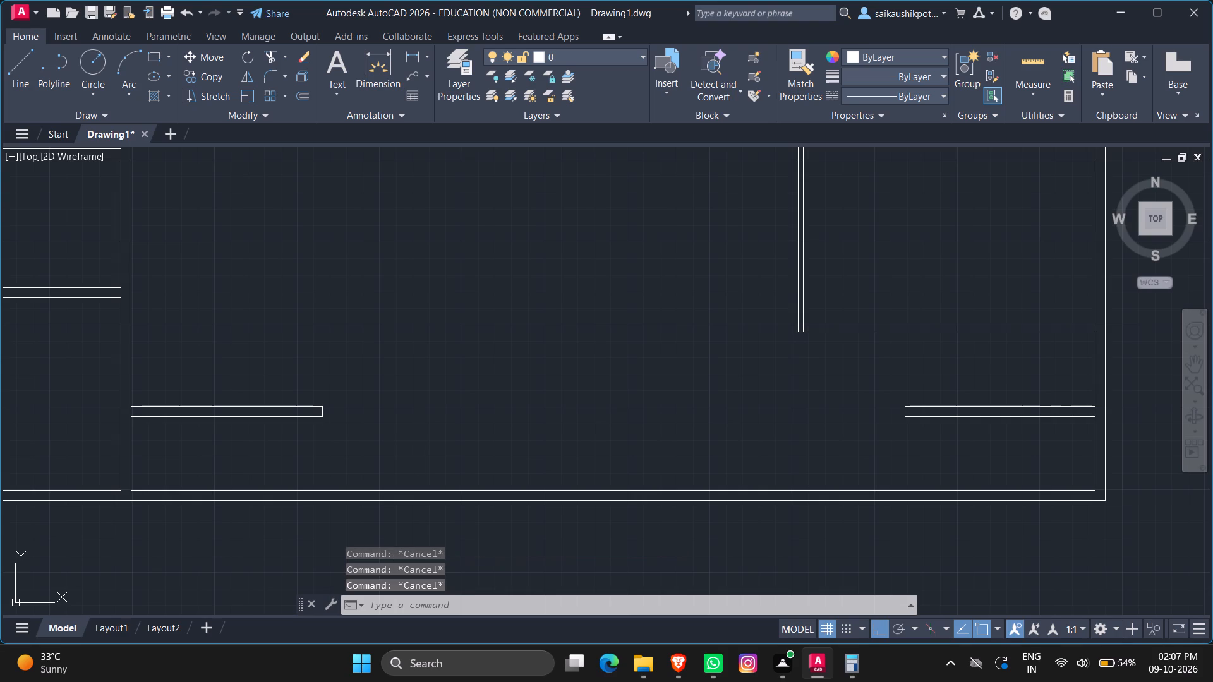
# Trim the large room's west wall line between the two faces of the west wall stub.
pyautogui.write('TR')
pyautogui.press('Return')
pyautogui.press('Return')
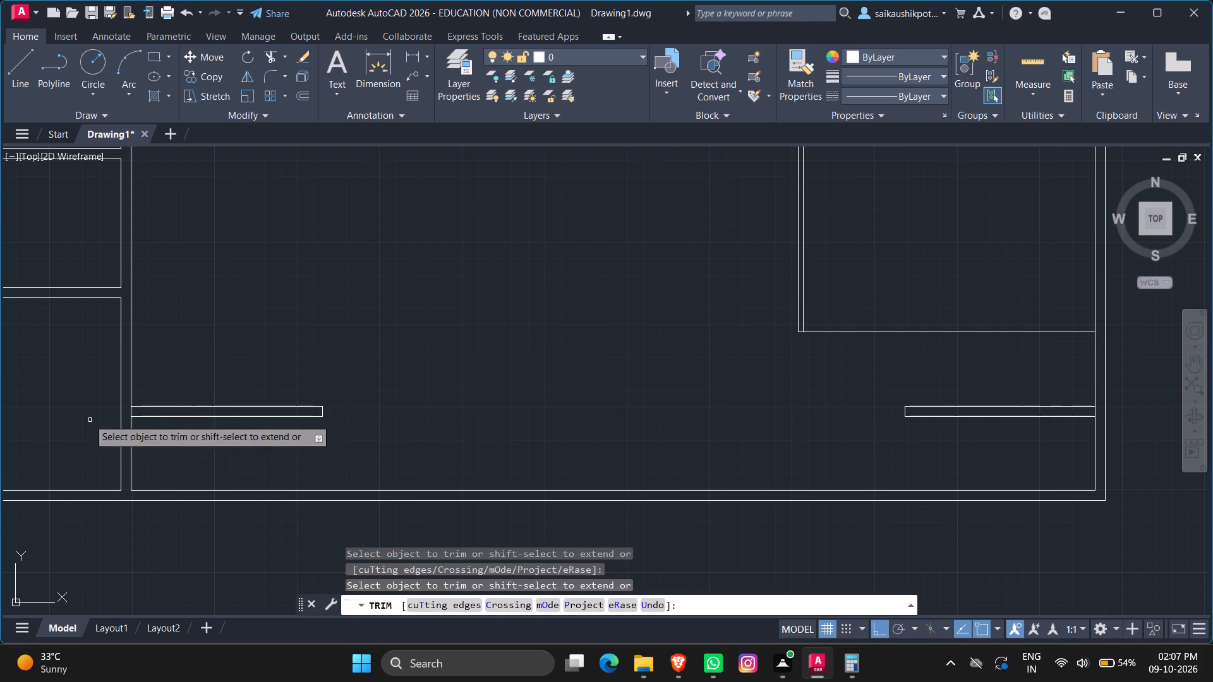
pyautogui.scroll(3, 133, 410)
pyautogui.click(119, 421)
pyautogui.press('Escape')
pyautogui.scroll(-3, 329, 430)
pyautogui.press('Escape')
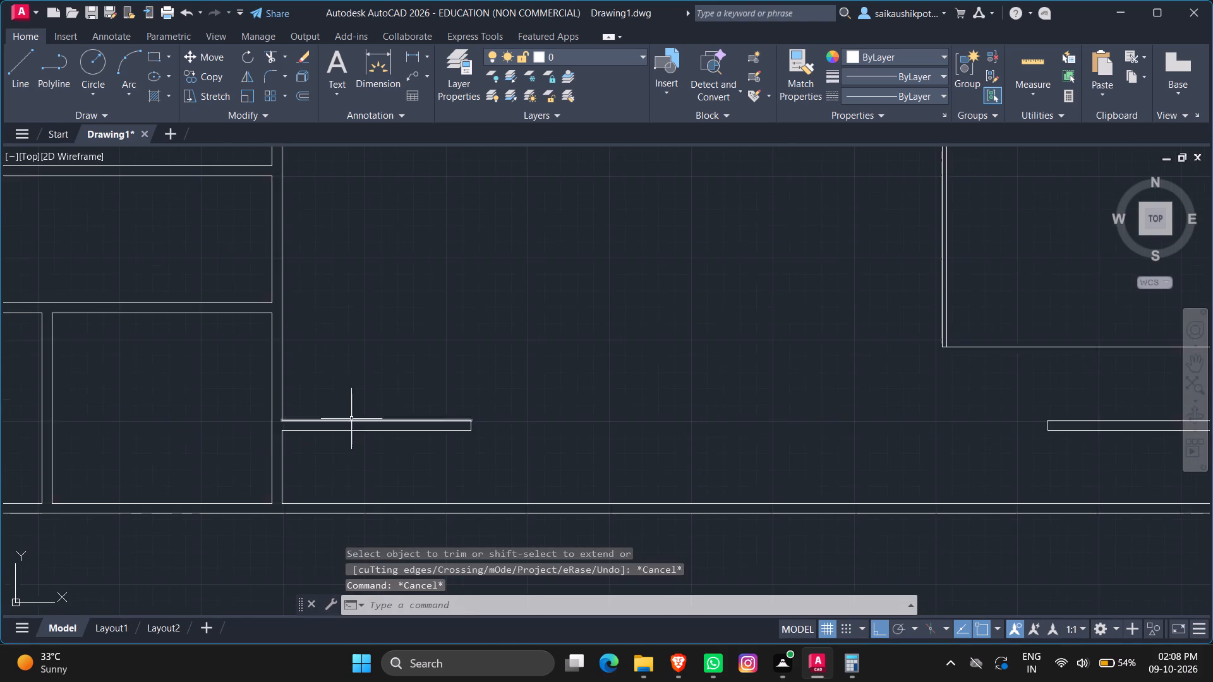
# Trim the large room's inner east wall line between the two faces of the east wall stub.
pyautogui.scroll(-1, 353, 417)
pyautogui.write('TR')
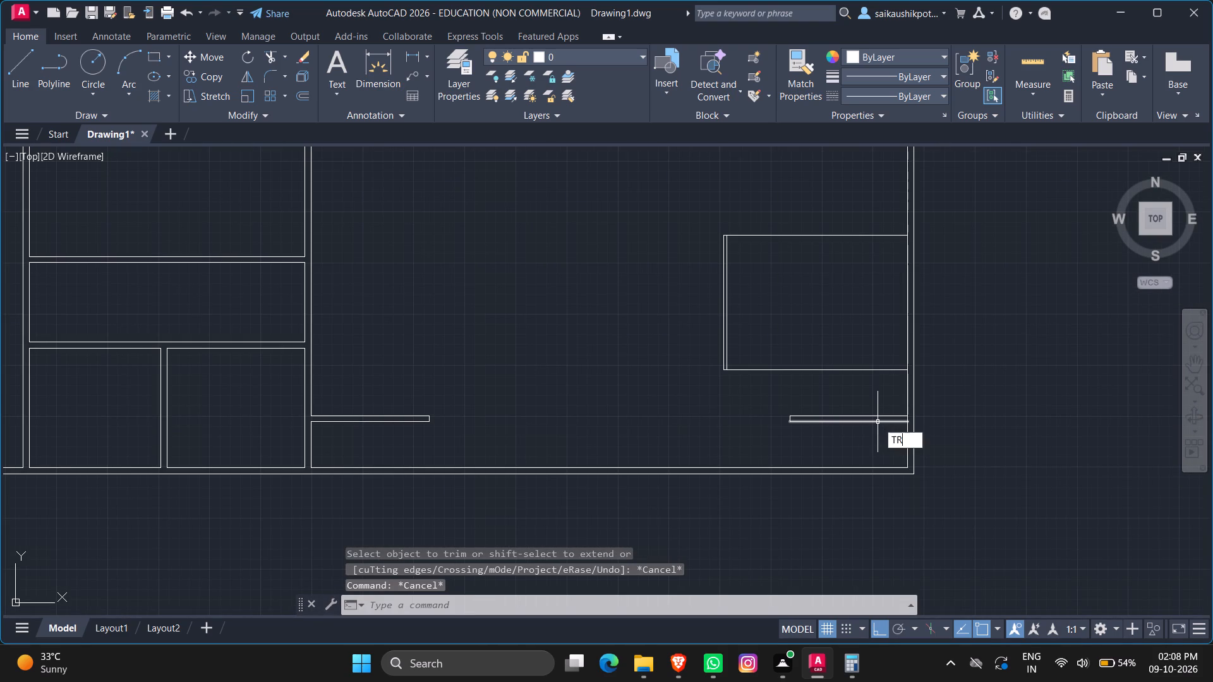
pyautogui.press('Return')
pyautogui.press('Return')
pyautogui.scroll(3, 920, 422)
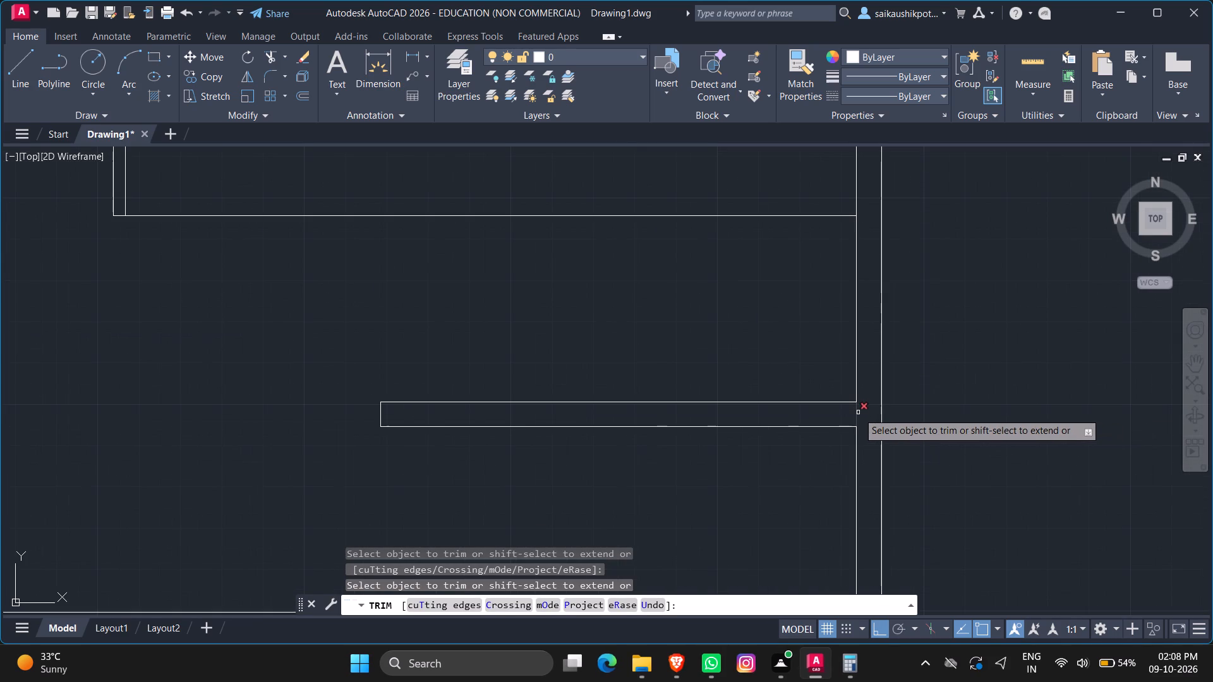
pyautogui.click(858, 412)
pyautogui.press('Escape')
pyautogui.press('Escape')
pyautogui.scroll(-3, 957, 402)
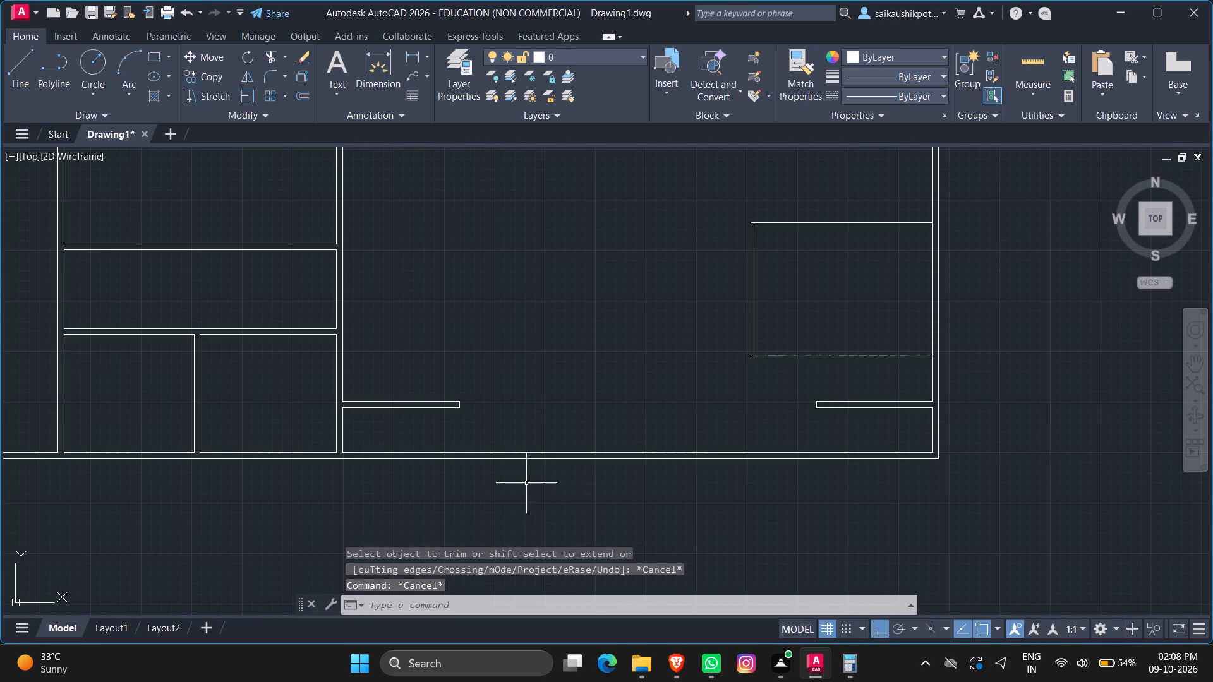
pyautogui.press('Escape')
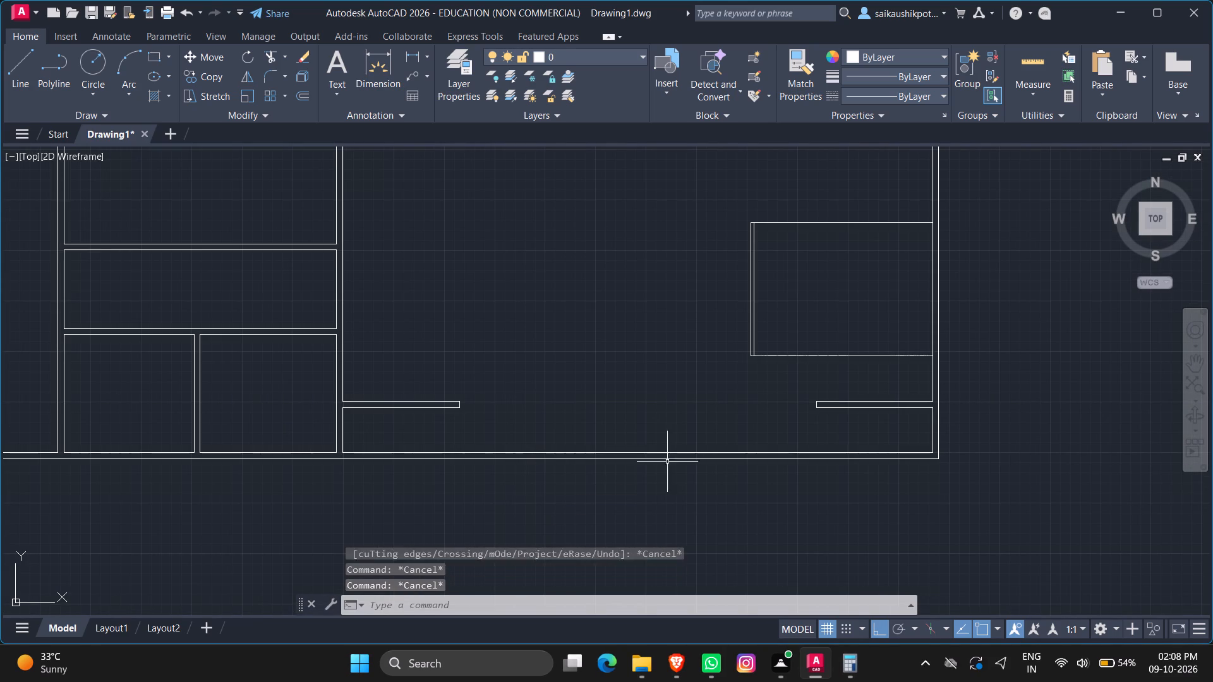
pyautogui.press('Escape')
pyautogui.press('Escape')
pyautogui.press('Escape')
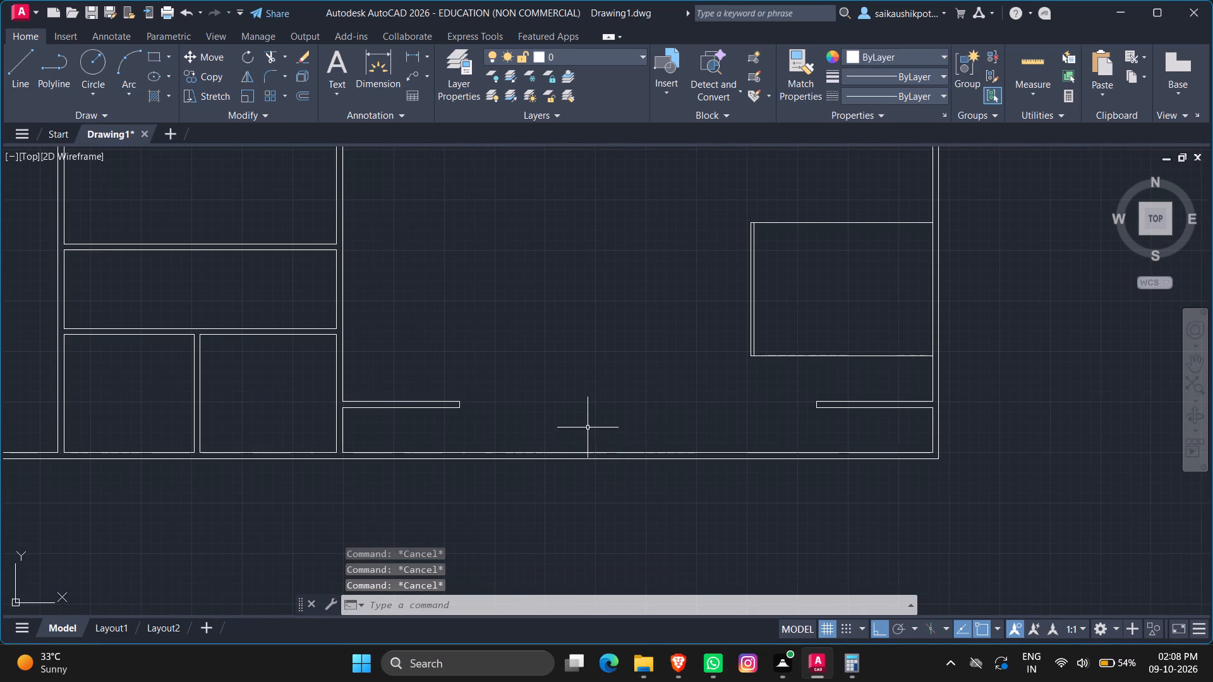
# Draw a horizontal line about 29'-5" long joining the upper end corners of the west and east wall stubs.
pyautogui.press('l')
pyautogui.press('Return')
pyautogui.scroll(3, 477, 398)
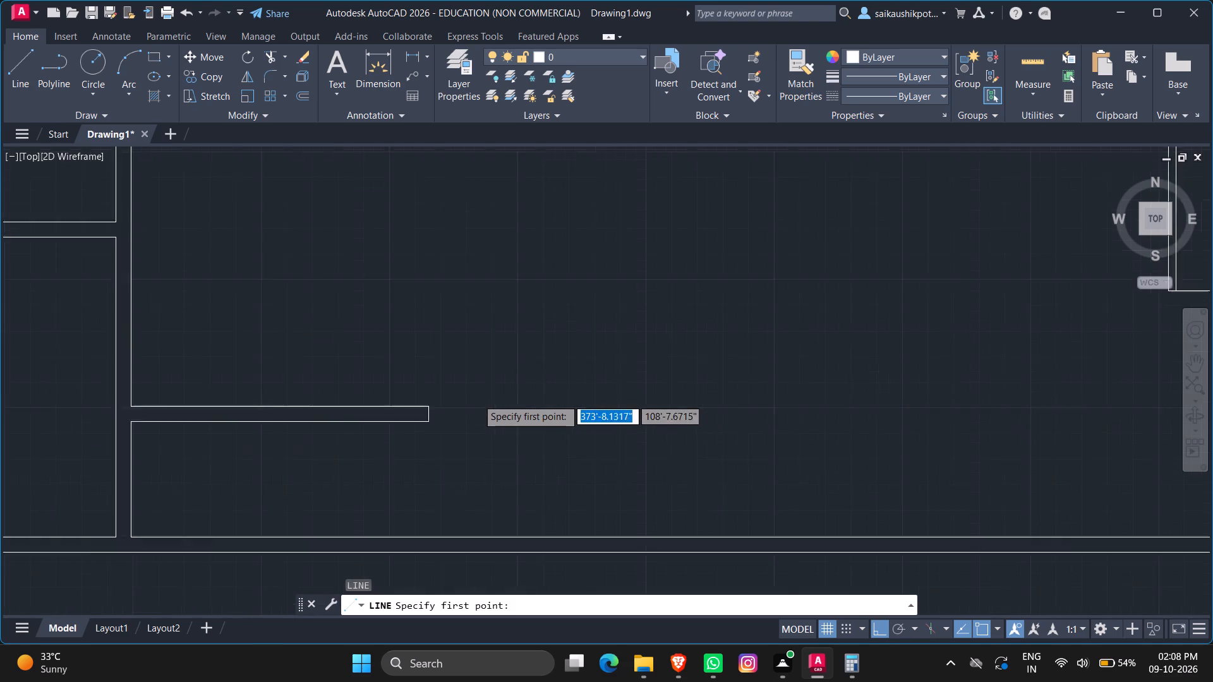
pyautogui.click(397, 412)
pyautogui.scroll(-1, 567, 441)
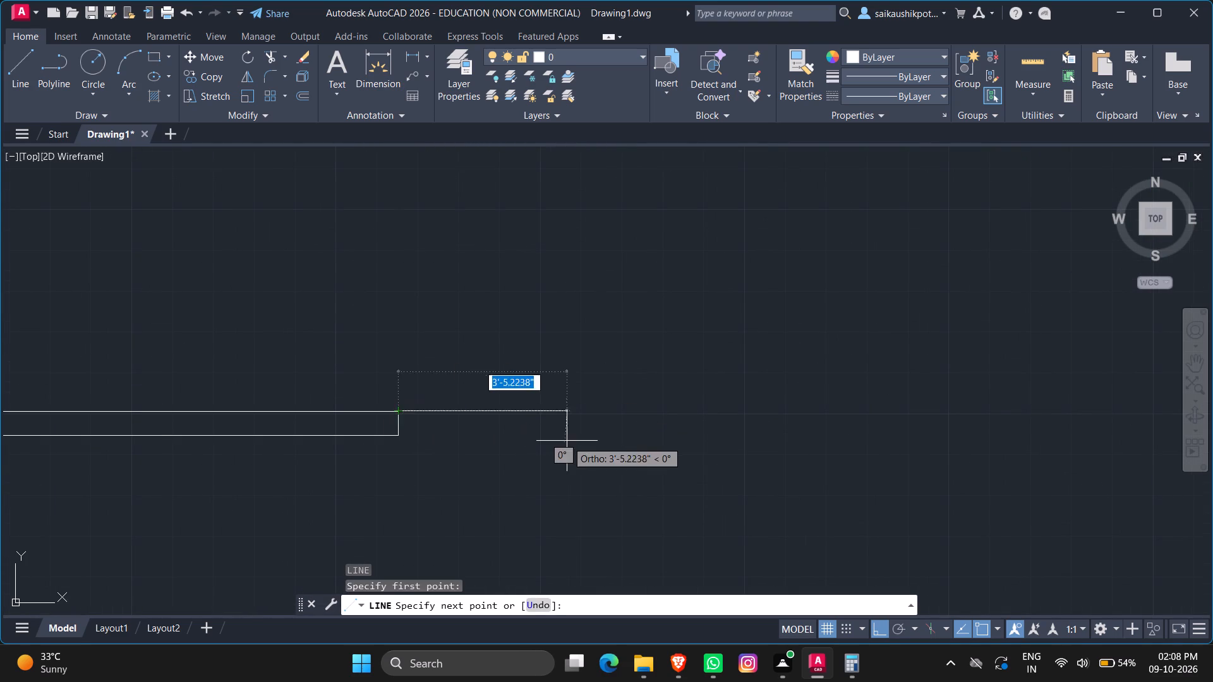
pyautogui.scroll(-3, 567, 441)
pyautogui.scroll(3, 841, 444)
pyautogui.scroll(2, 677, 414)
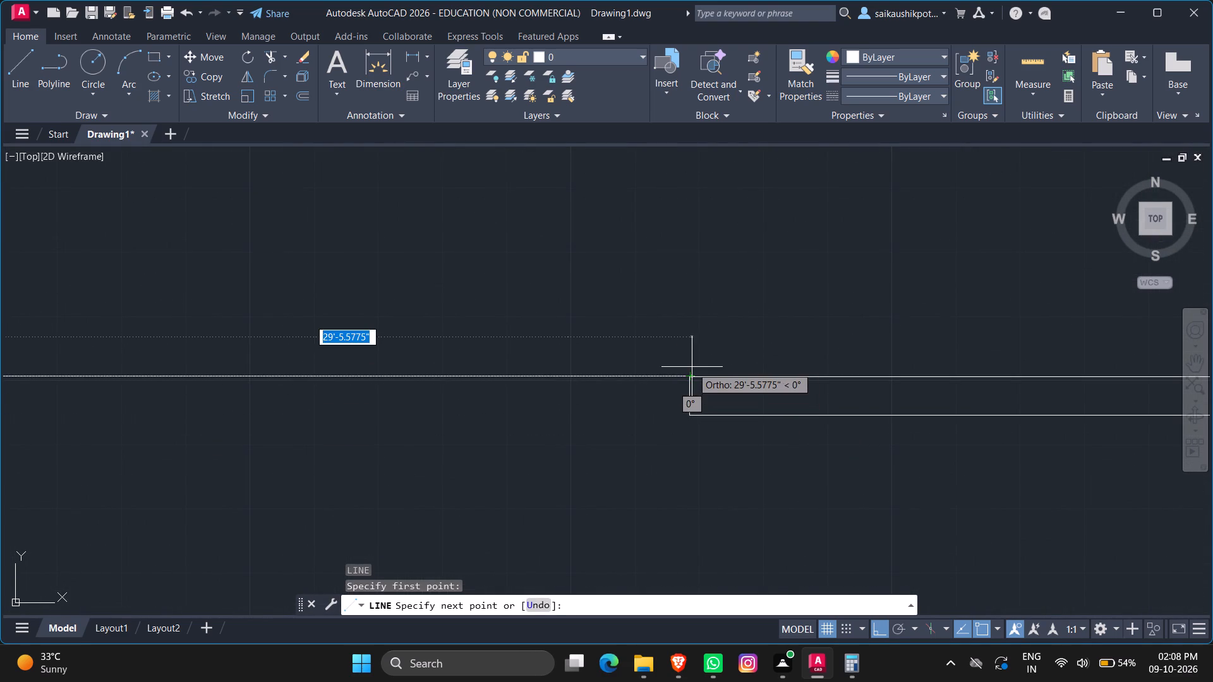
pyautogui.click(690, 376)
pyautogui.press('Escape')
pyautogui.press('Escape')
pyautogui.scroll(-4, 690, 377)
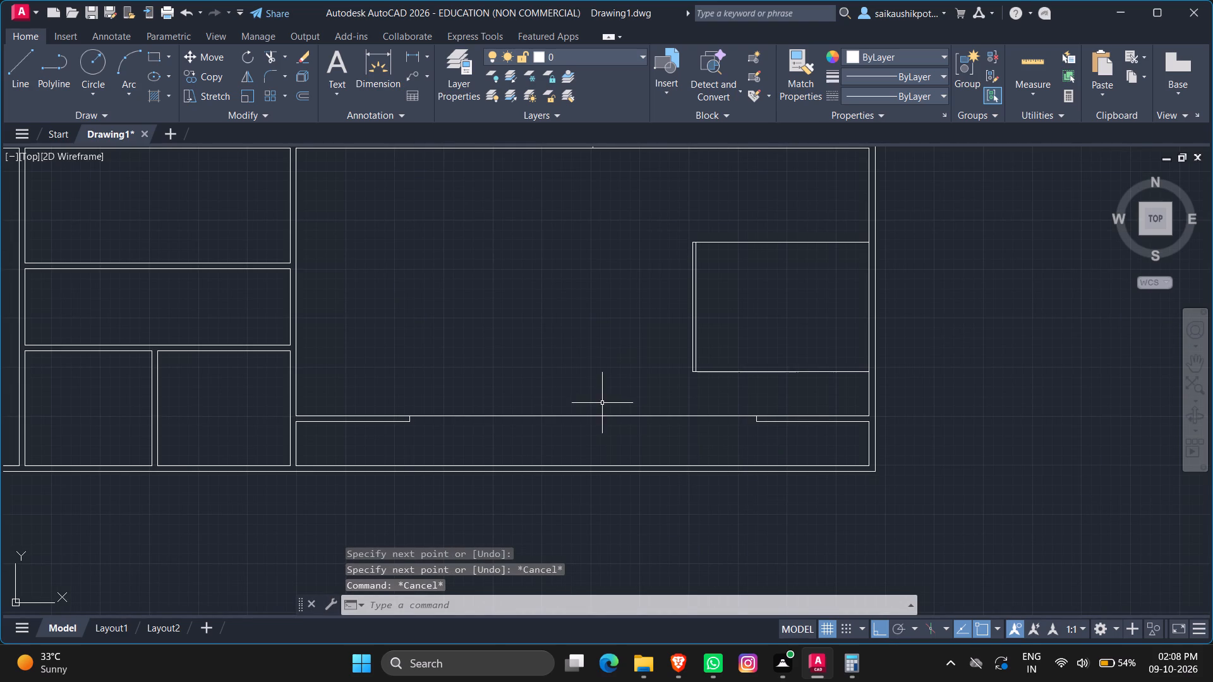
# Change the linetype of the line spanning the gap between the two wall stubs to ACAD_ISO02W100.
pyautogui.click(588, 415)
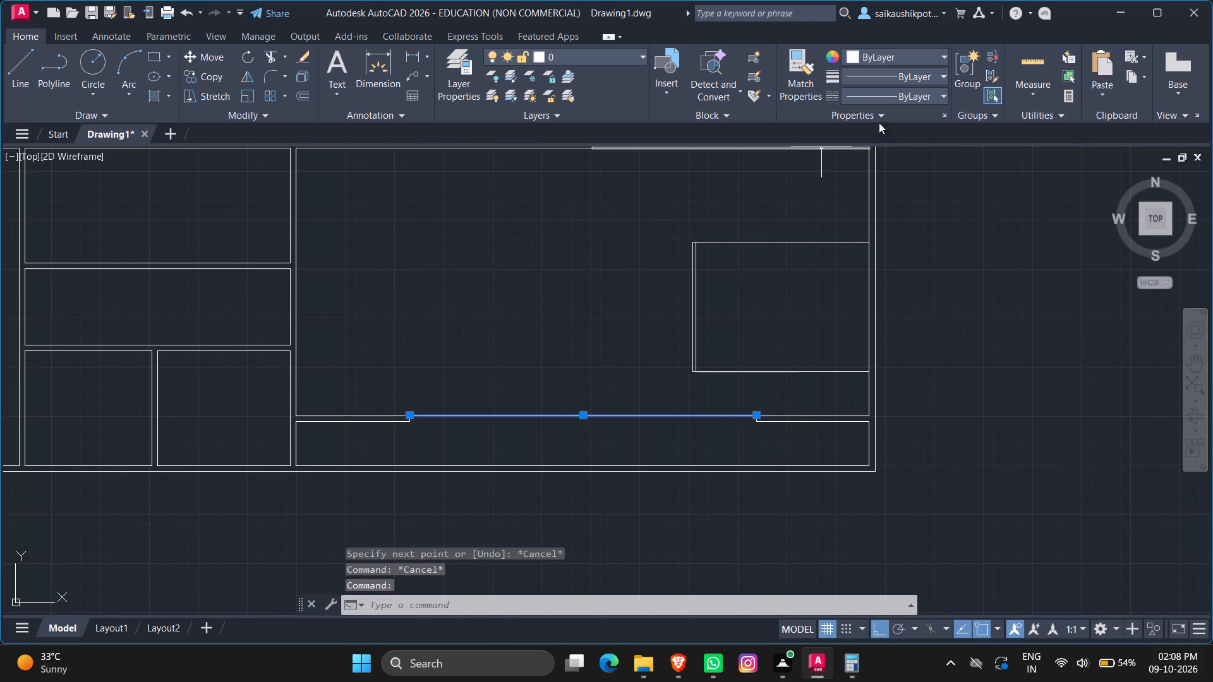
pyautogui.click(896, 79)
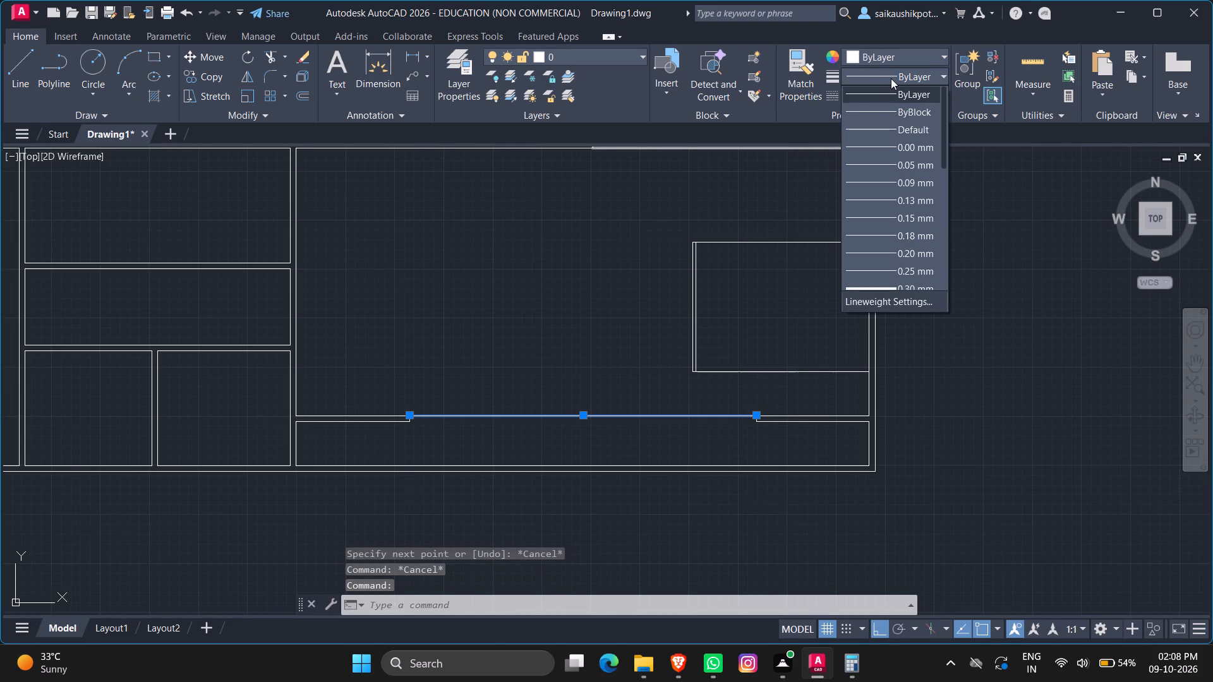
pyautogui.click(891, 78)
pyautogui.click(914, 97)
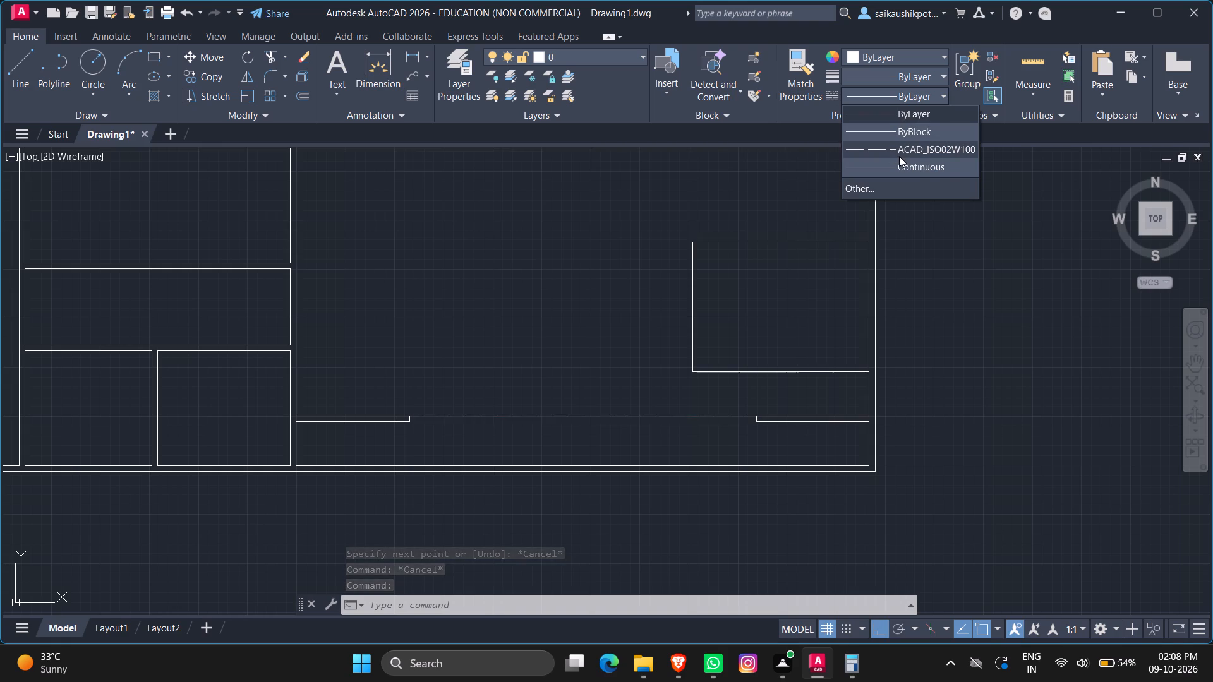
pyautogui.click(896, 151)
pyautogui.press('Escape')
pyautogui.scroll(-2, 944, 355)
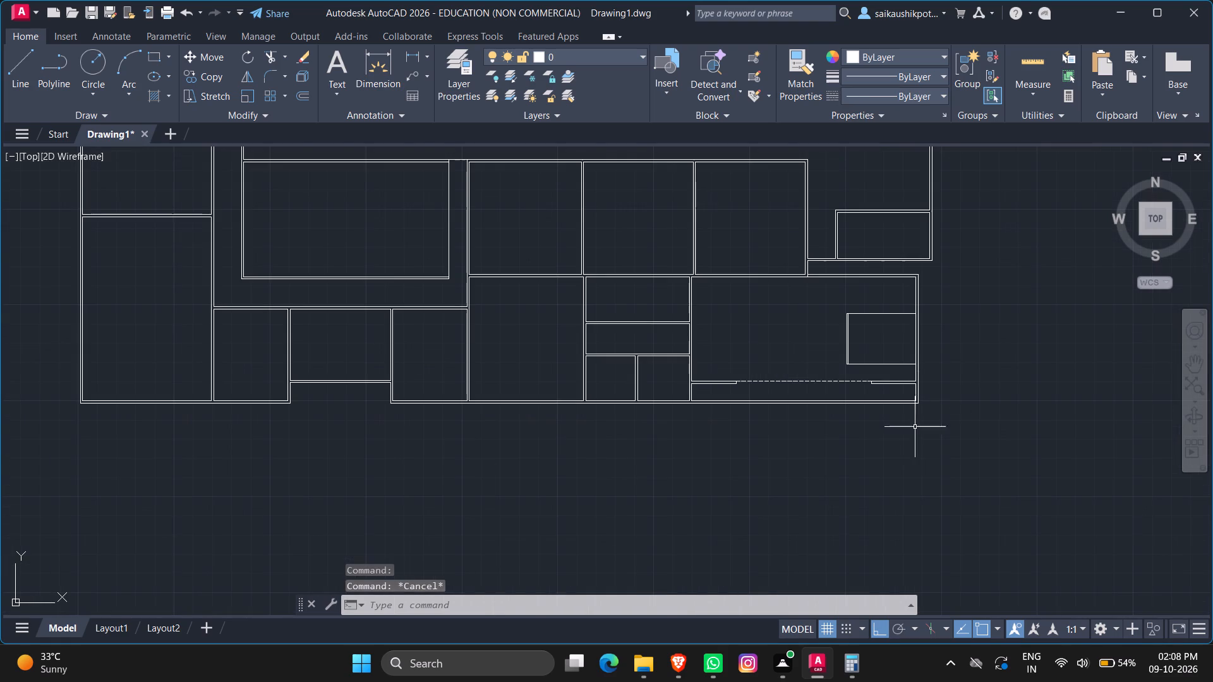
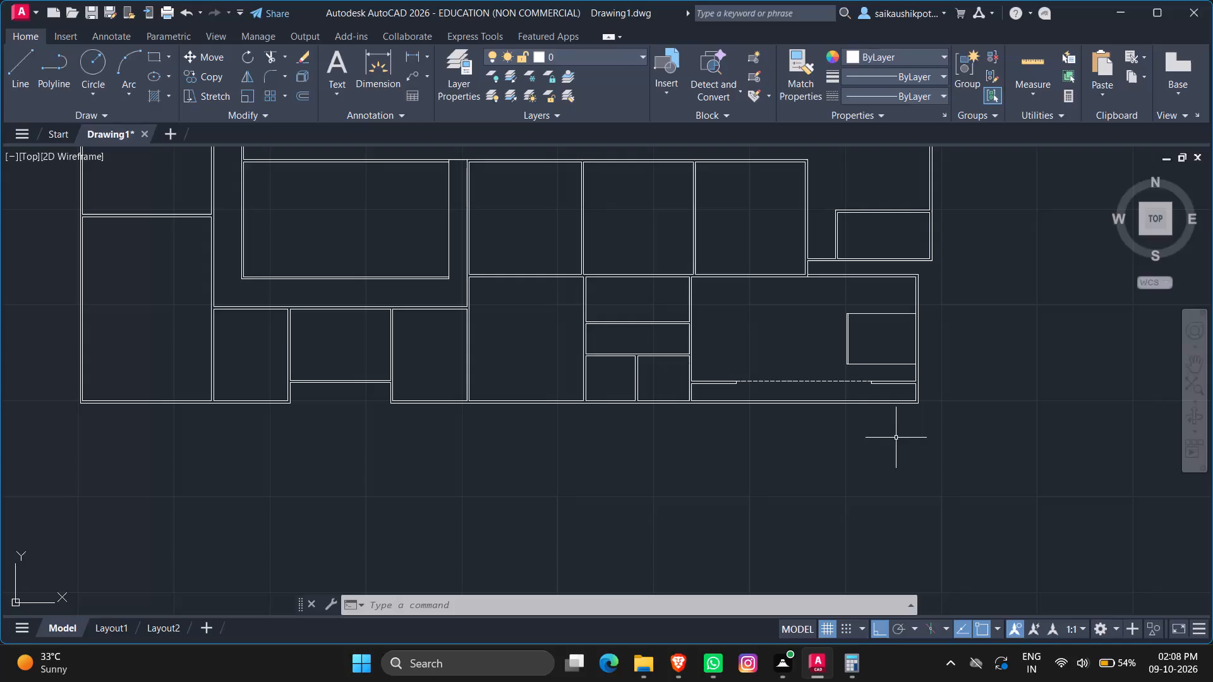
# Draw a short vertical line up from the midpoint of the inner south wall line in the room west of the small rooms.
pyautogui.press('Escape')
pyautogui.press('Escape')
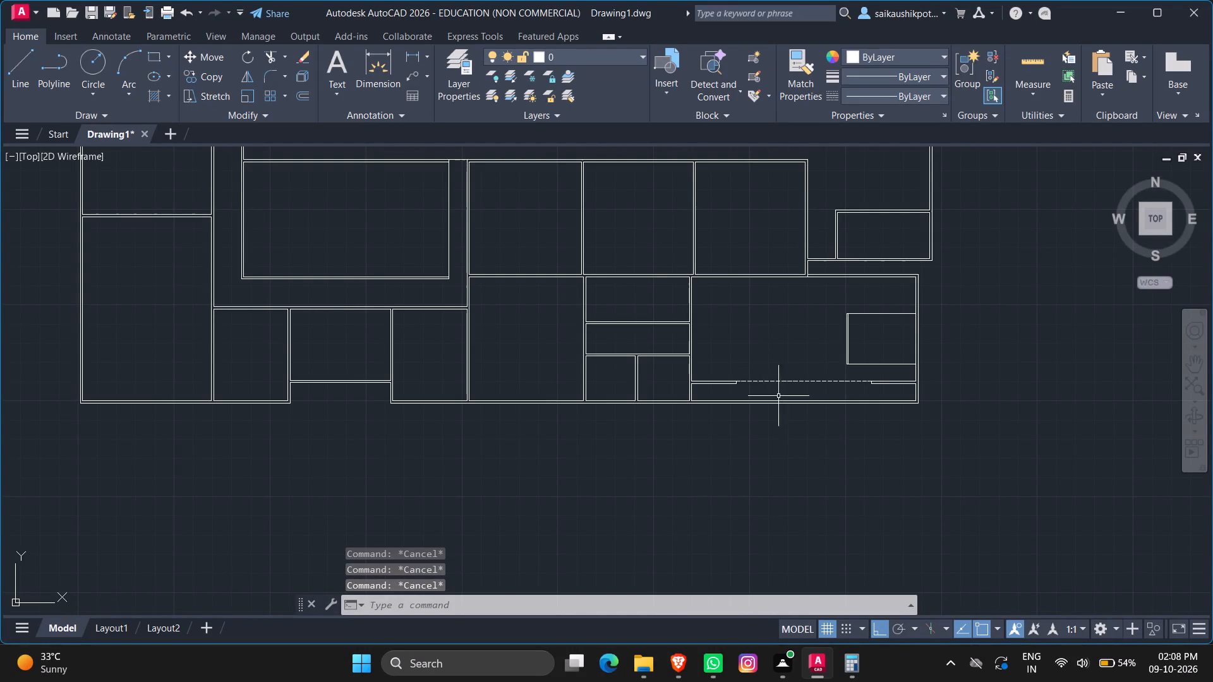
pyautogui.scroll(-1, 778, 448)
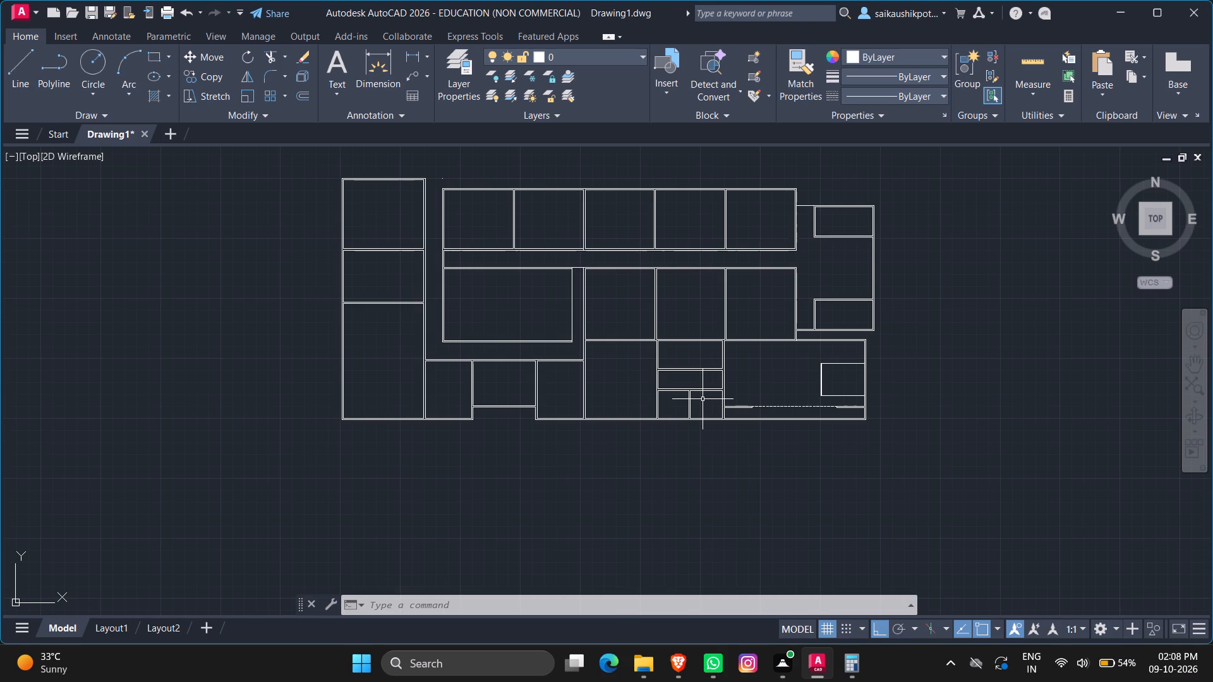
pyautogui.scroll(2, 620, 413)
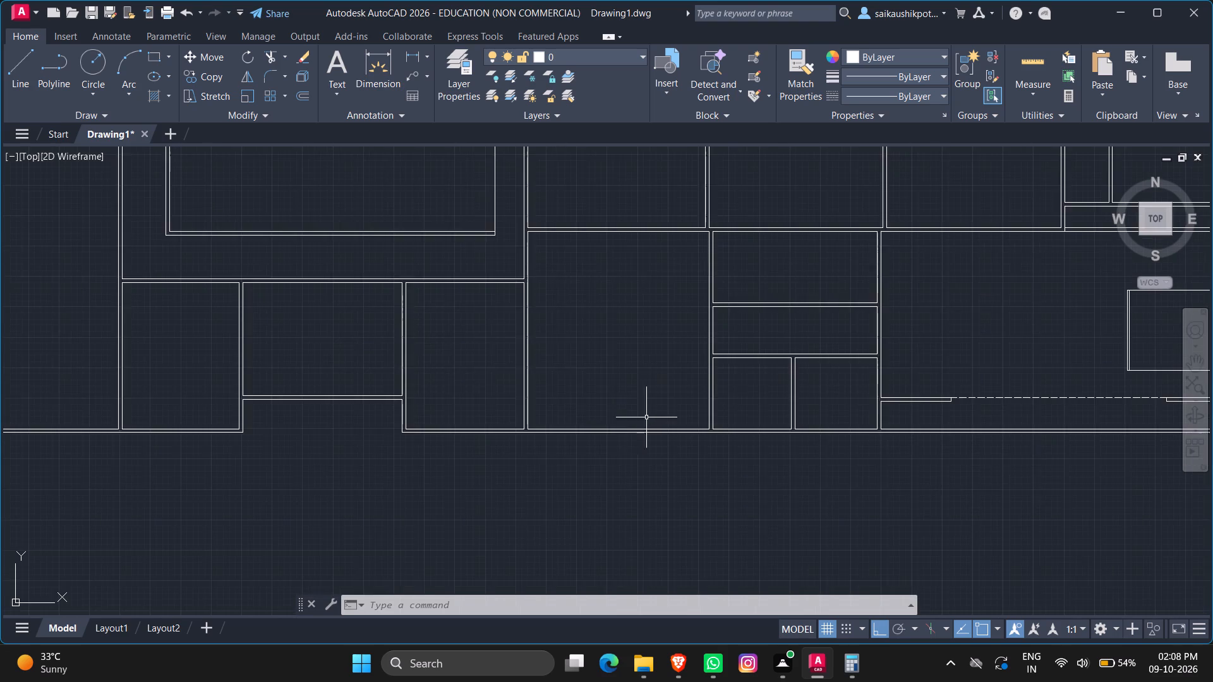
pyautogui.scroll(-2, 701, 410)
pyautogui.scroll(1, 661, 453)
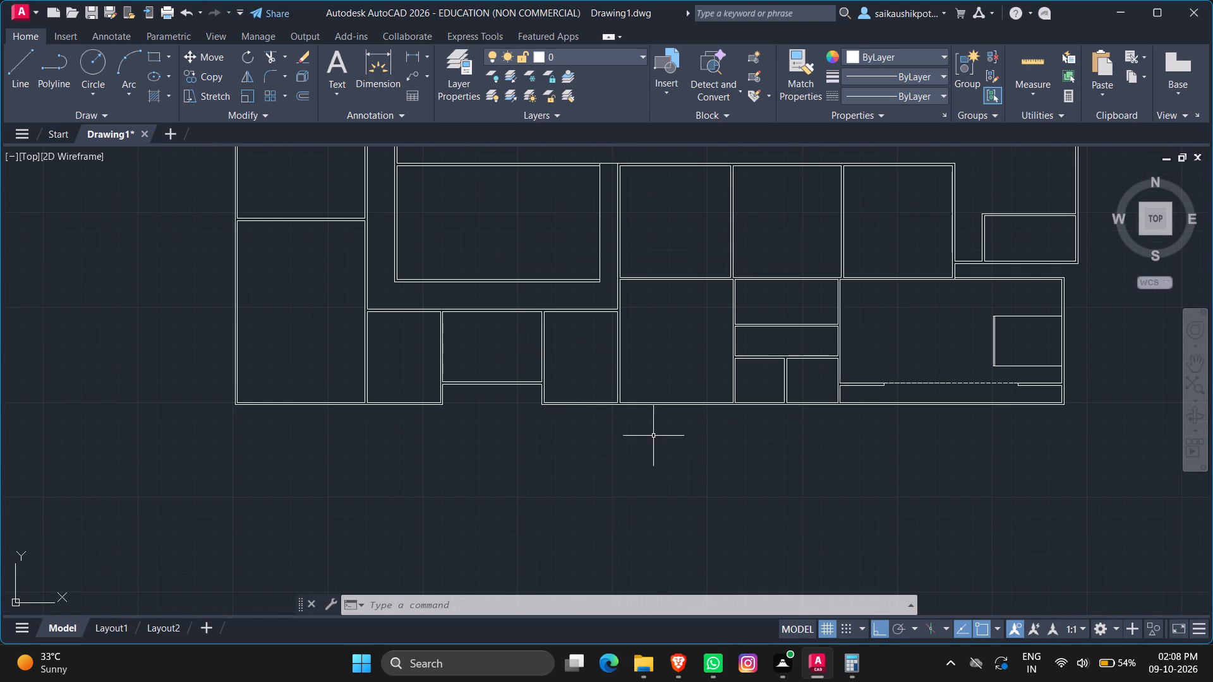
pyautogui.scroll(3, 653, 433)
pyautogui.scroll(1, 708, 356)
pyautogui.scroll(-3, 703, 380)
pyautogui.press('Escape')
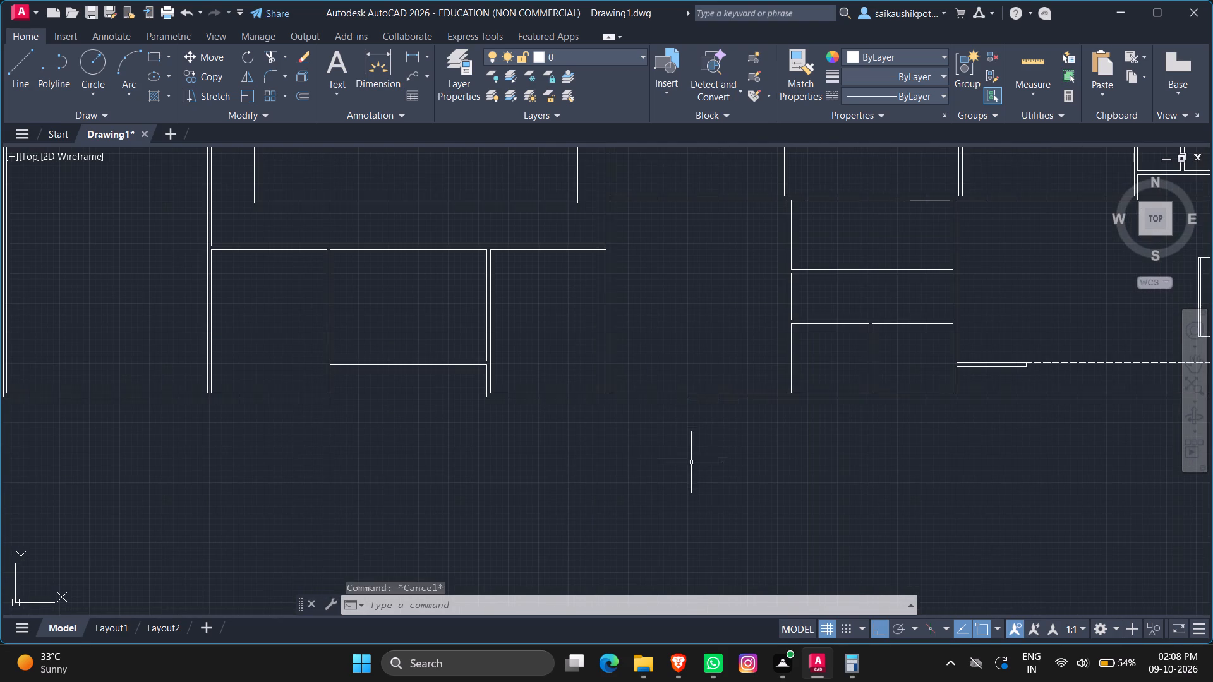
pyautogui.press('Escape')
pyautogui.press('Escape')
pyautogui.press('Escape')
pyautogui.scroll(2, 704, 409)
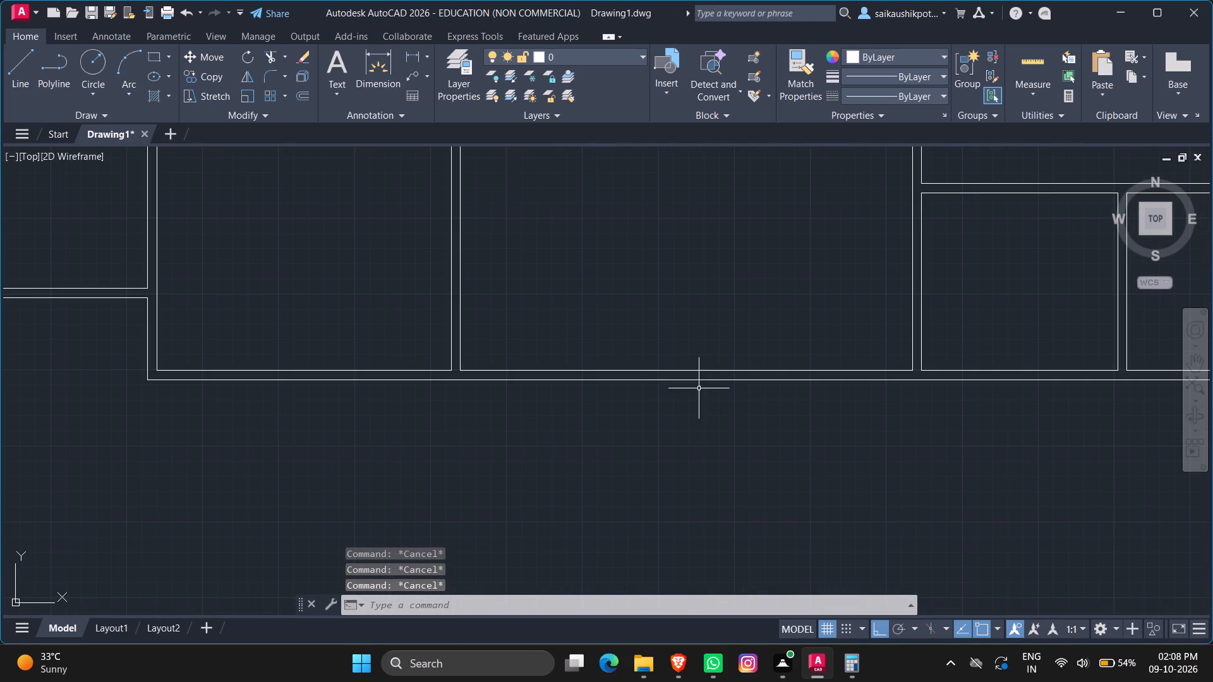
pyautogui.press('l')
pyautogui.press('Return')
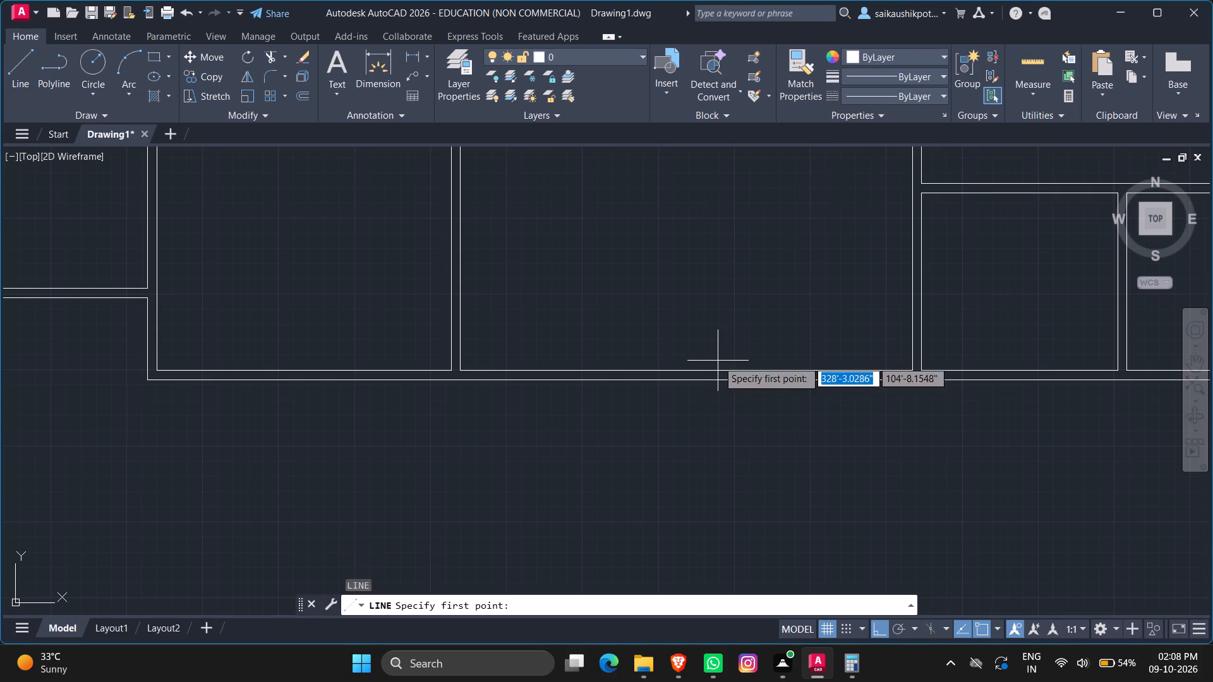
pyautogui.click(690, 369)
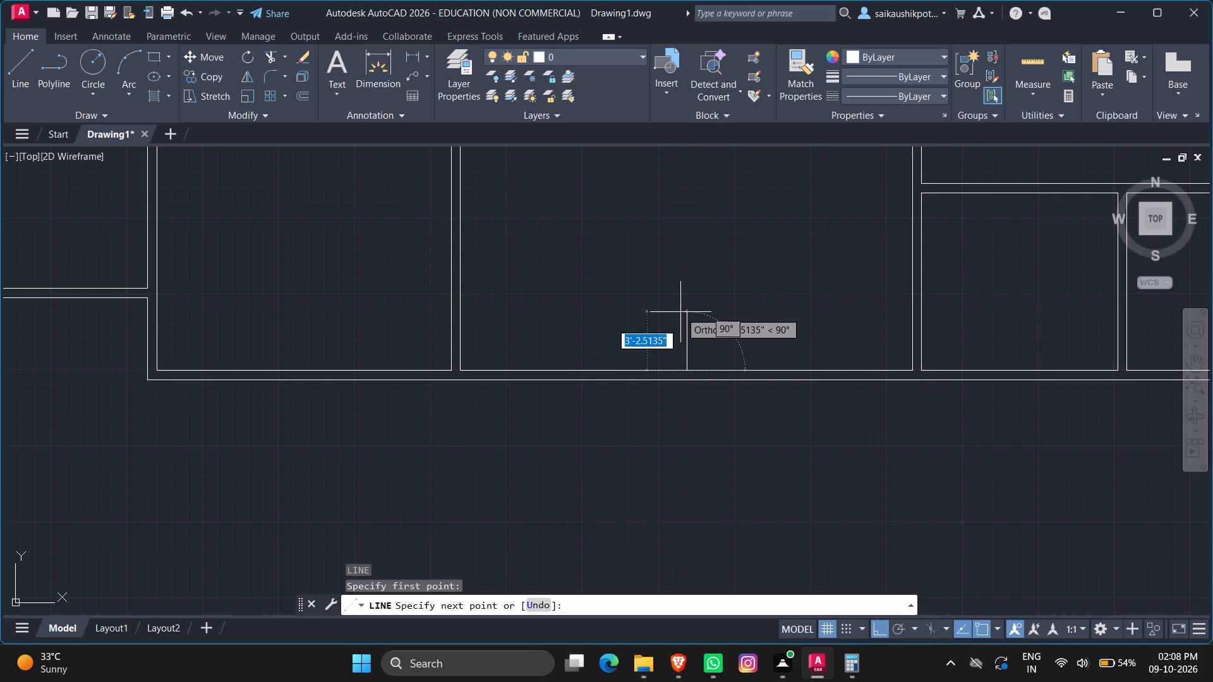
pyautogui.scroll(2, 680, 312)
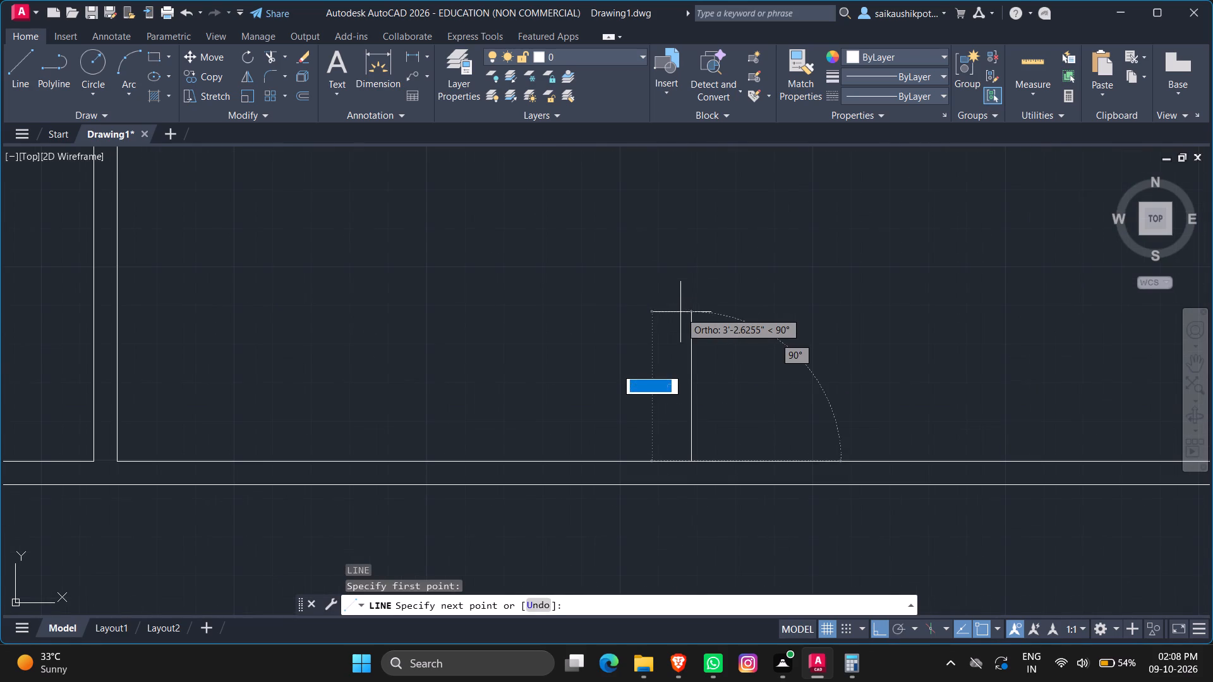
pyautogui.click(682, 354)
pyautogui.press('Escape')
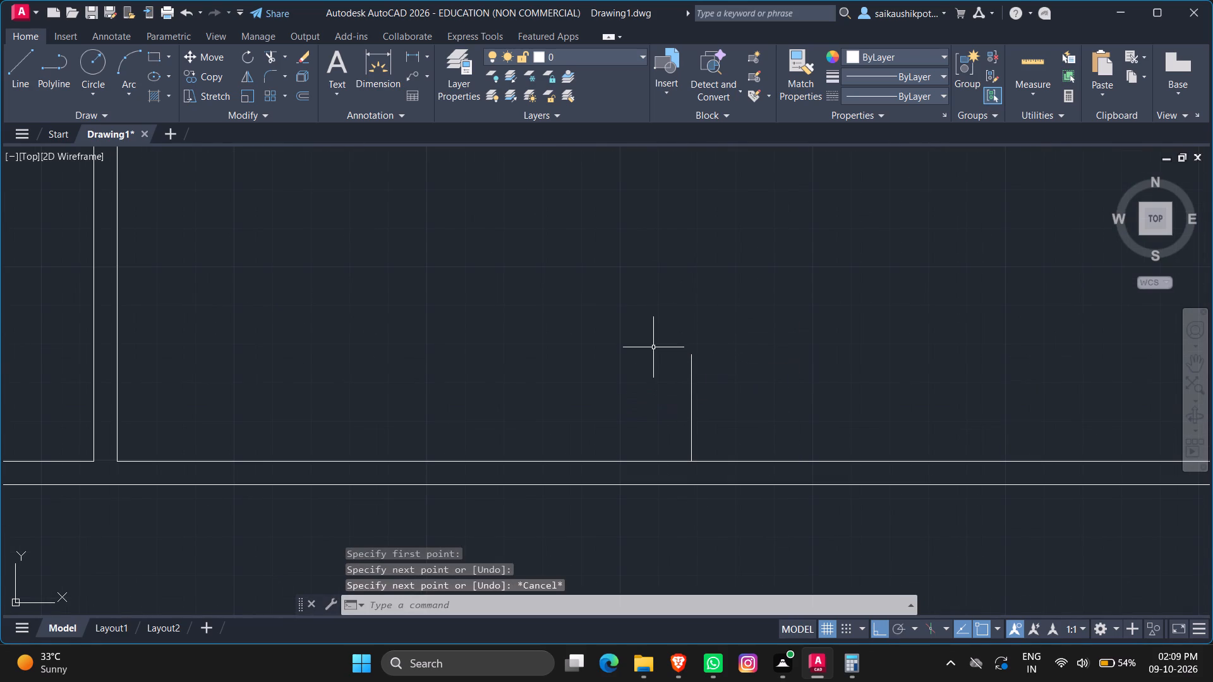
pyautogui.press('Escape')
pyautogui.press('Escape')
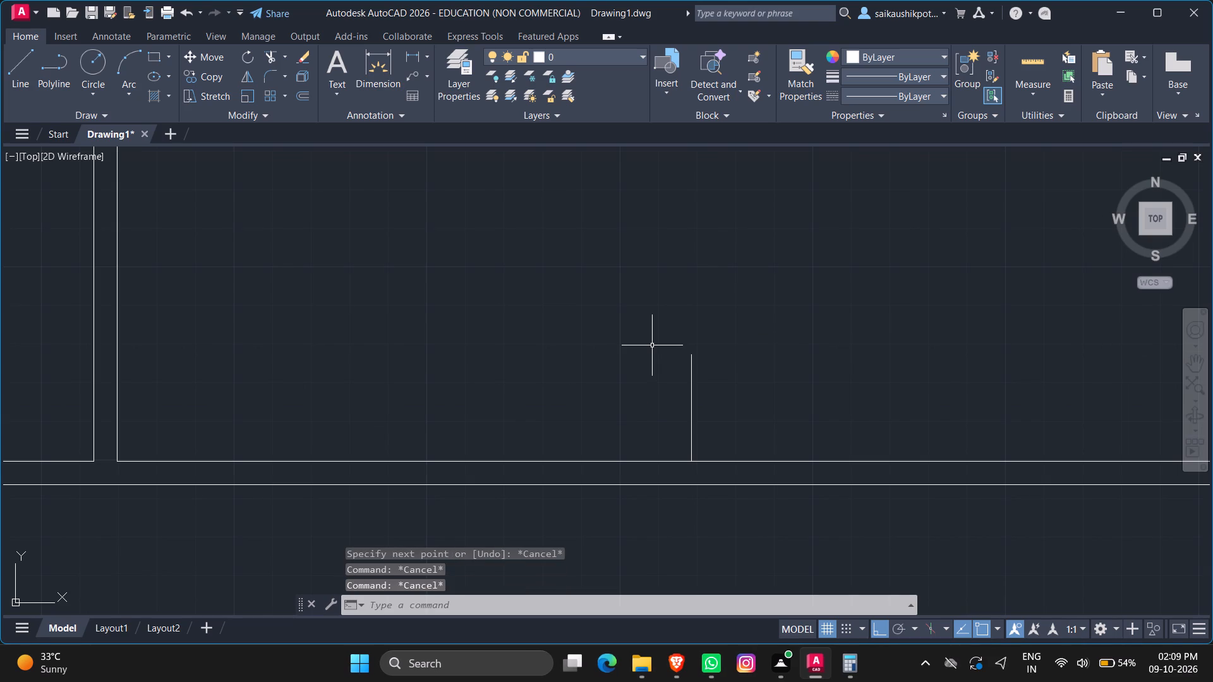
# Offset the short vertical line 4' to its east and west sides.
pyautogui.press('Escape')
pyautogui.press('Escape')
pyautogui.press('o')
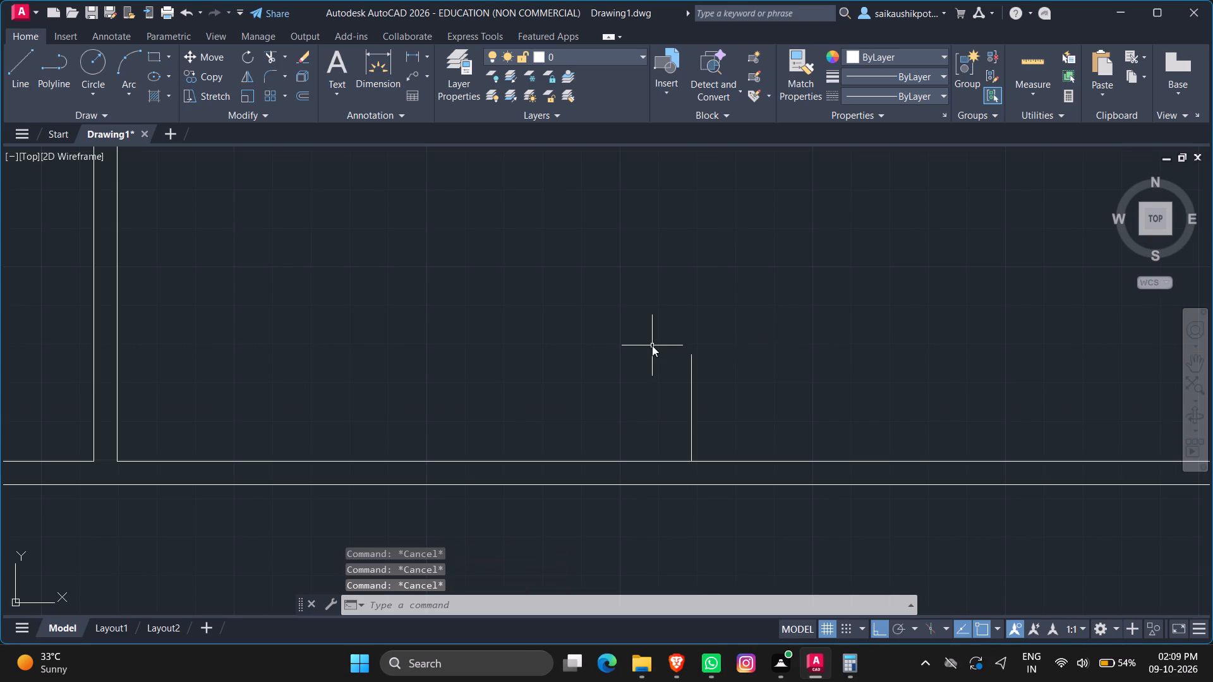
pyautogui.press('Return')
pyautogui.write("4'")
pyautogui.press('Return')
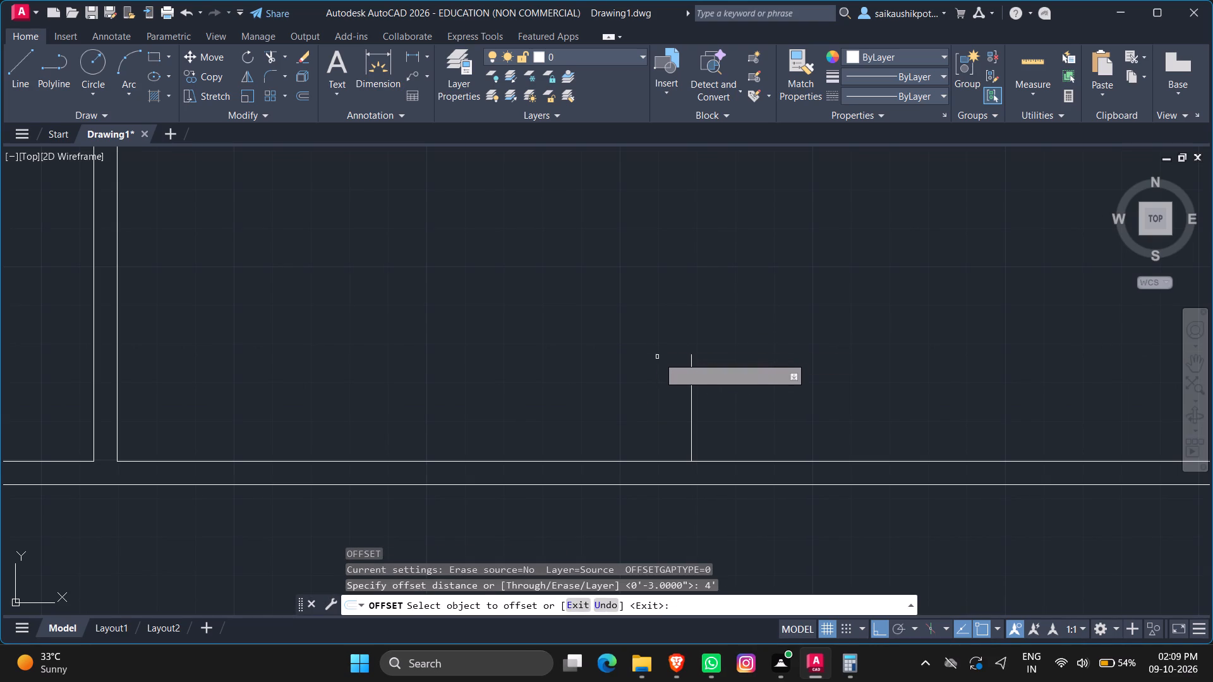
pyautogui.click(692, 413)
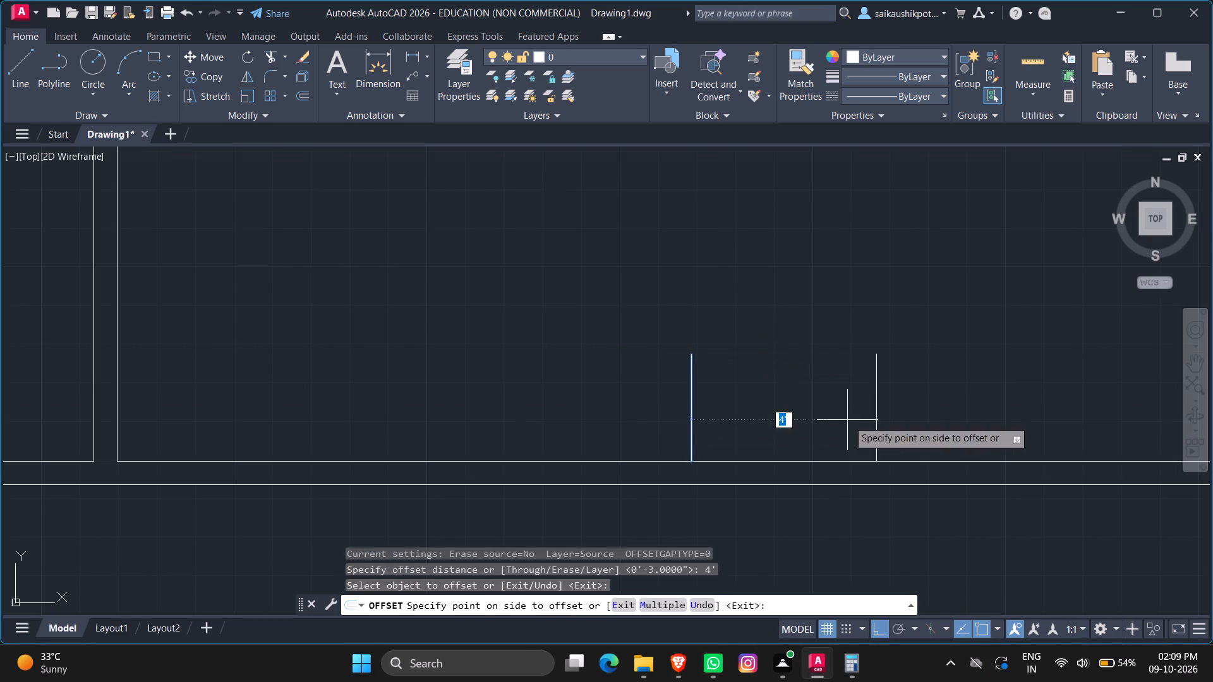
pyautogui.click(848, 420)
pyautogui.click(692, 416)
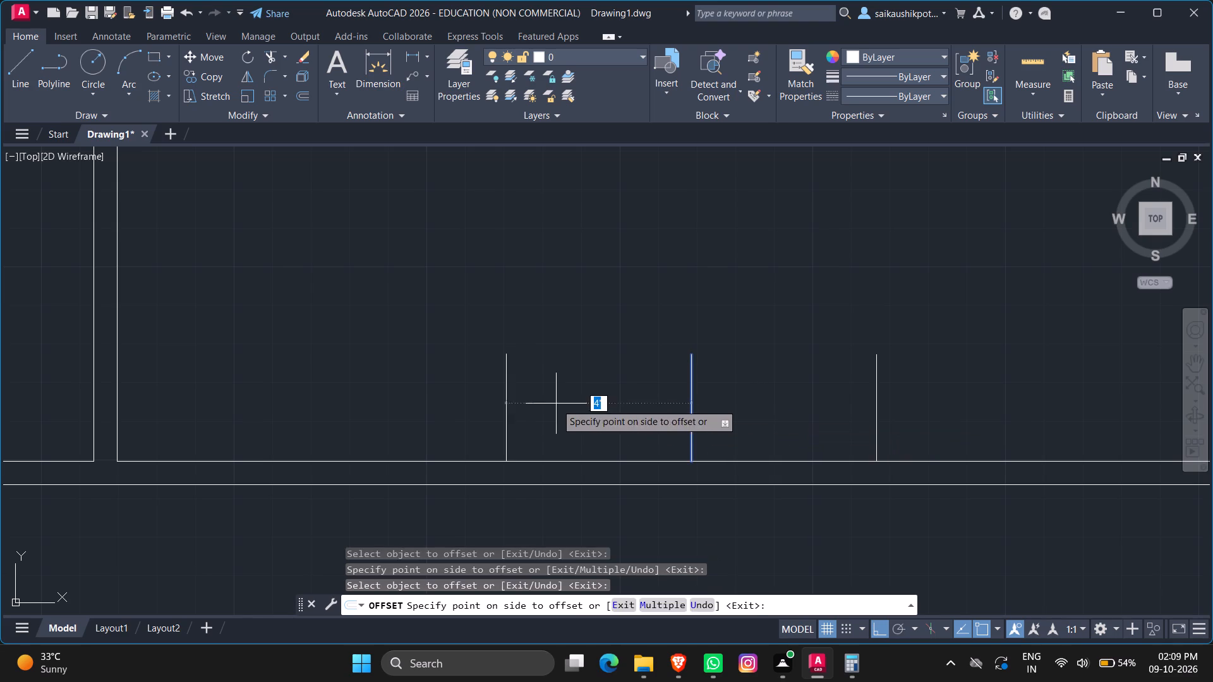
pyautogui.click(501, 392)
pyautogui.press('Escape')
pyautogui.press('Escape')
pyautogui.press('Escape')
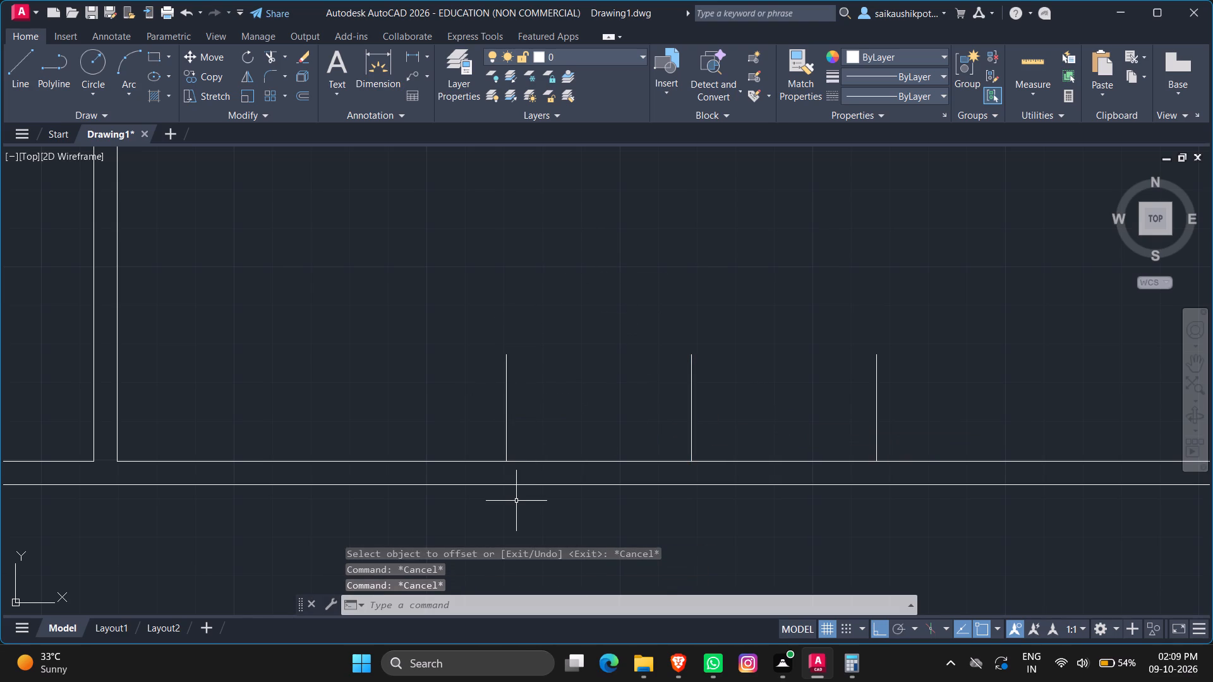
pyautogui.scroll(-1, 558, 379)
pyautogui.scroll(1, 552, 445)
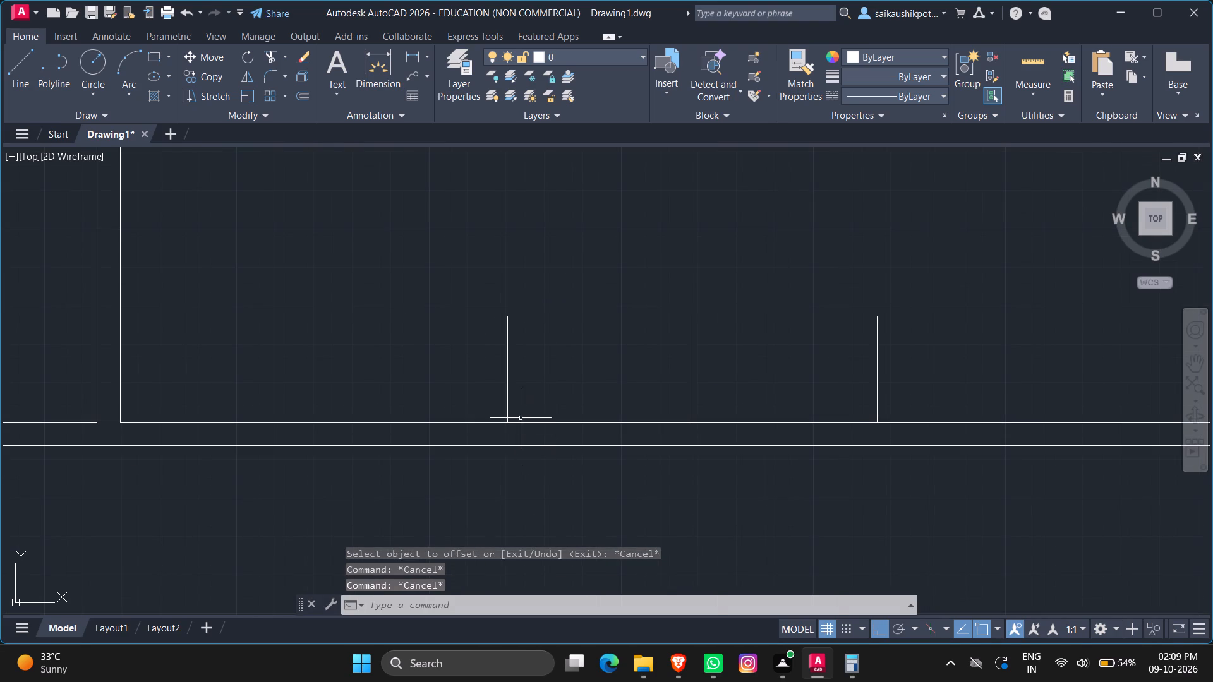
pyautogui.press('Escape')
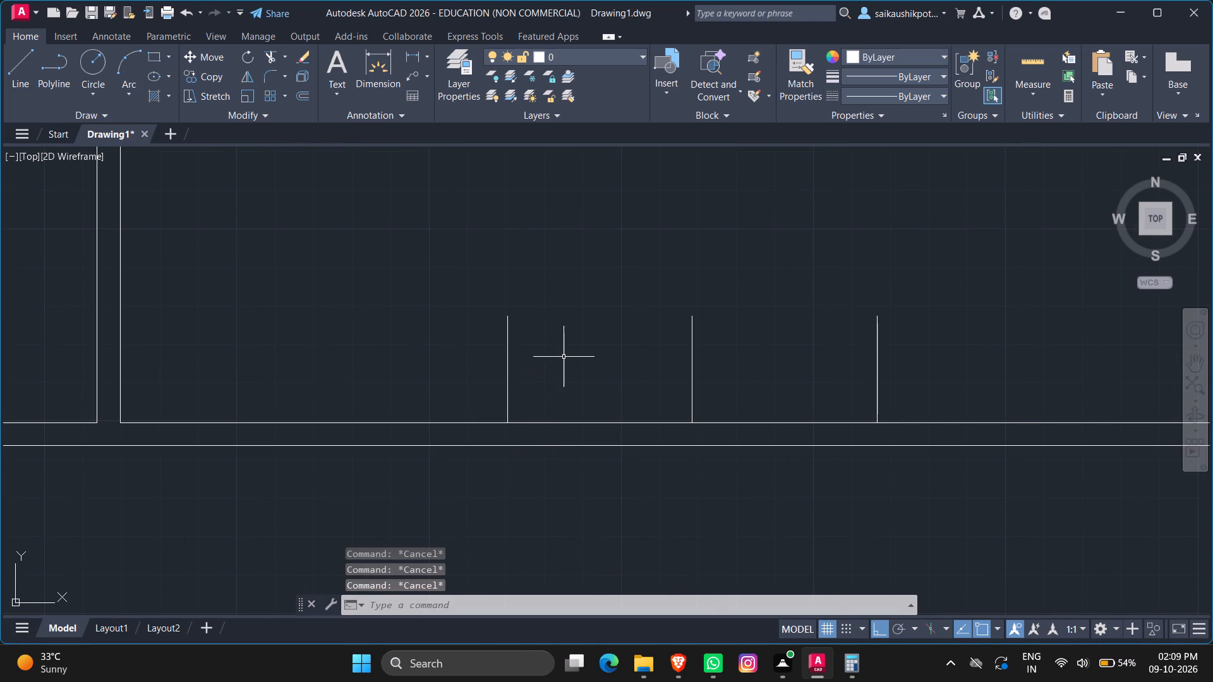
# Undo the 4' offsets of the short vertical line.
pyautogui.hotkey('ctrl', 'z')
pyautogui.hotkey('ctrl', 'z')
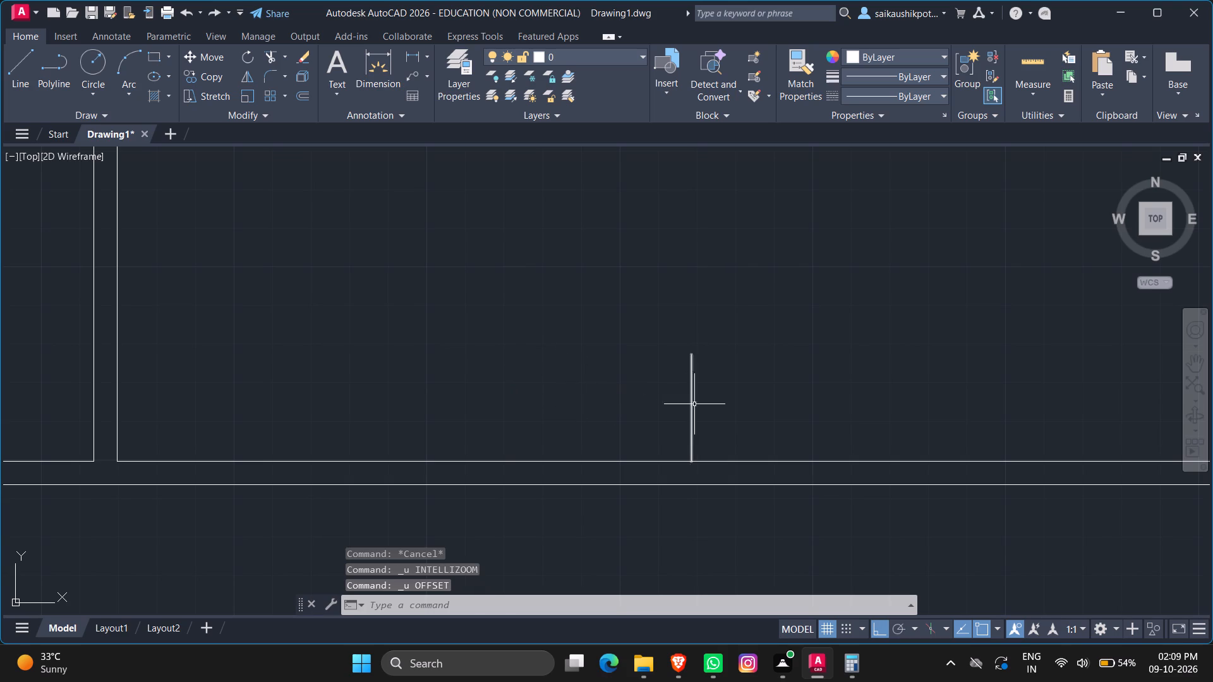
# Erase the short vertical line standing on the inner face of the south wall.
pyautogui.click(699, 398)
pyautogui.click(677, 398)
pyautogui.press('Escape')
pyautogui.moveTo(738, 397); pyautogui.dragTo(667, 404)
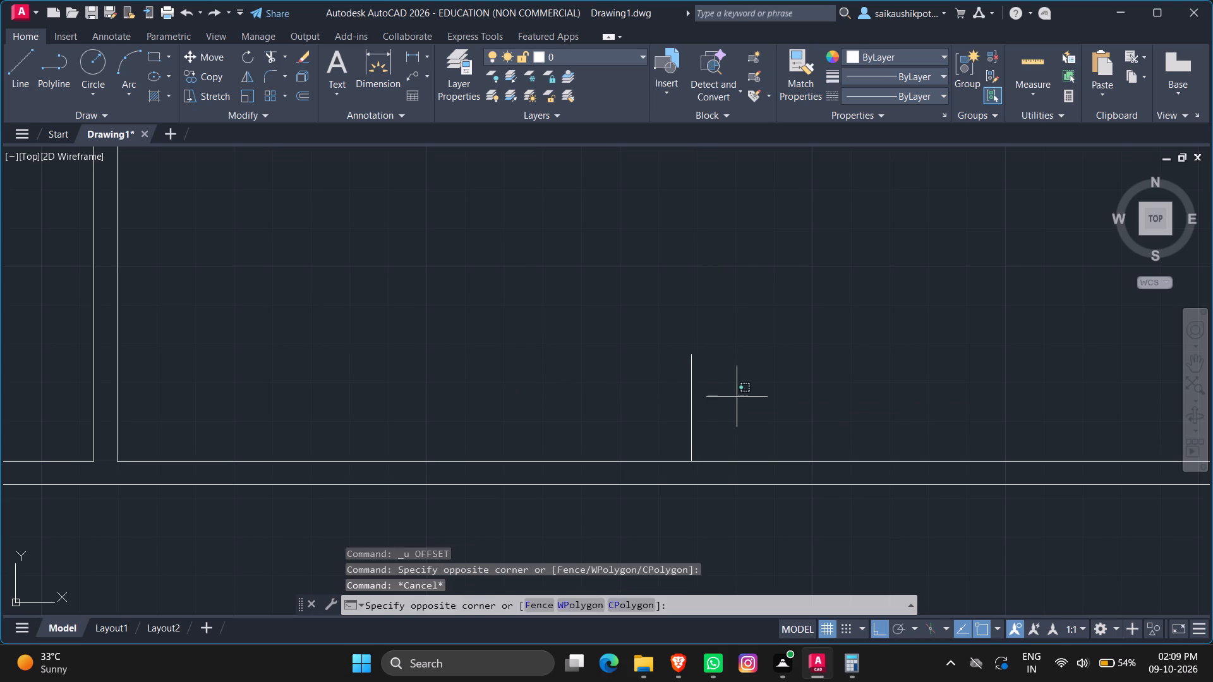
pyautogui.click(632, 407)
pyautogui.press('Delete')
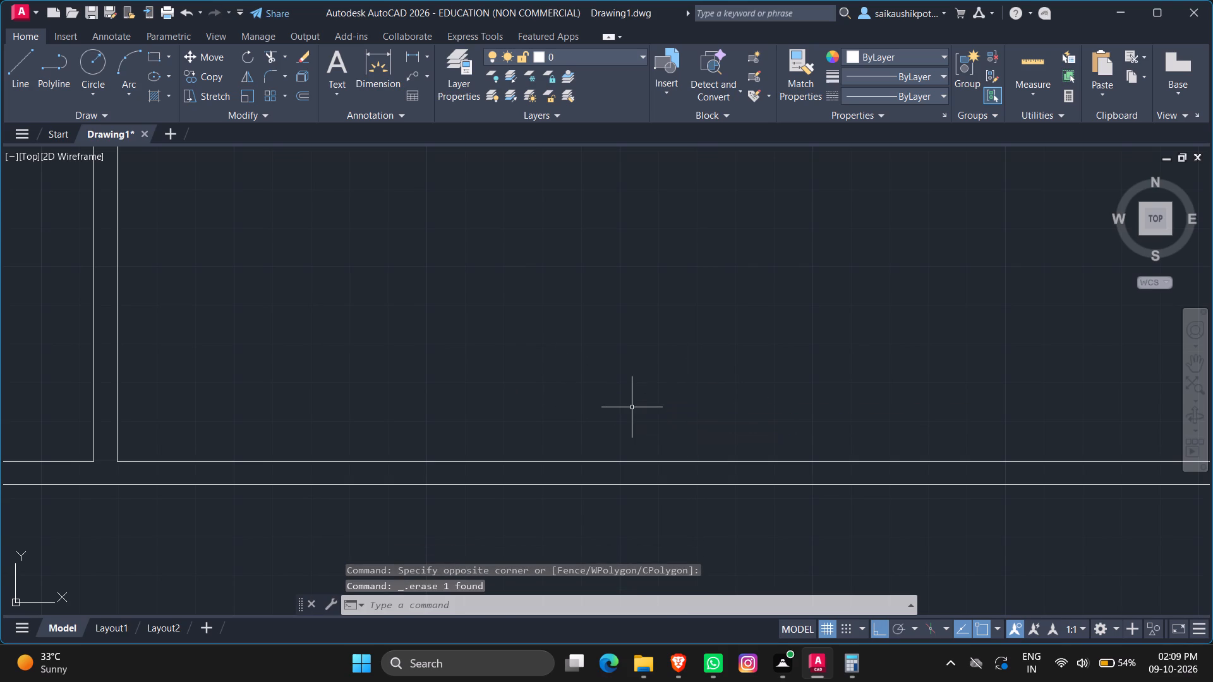
# Draw a vertical line across the south wall's thickness, from the midpoint of its inner line to its outer line.
pyautogui.press('l')
pyautogui.press('Return')
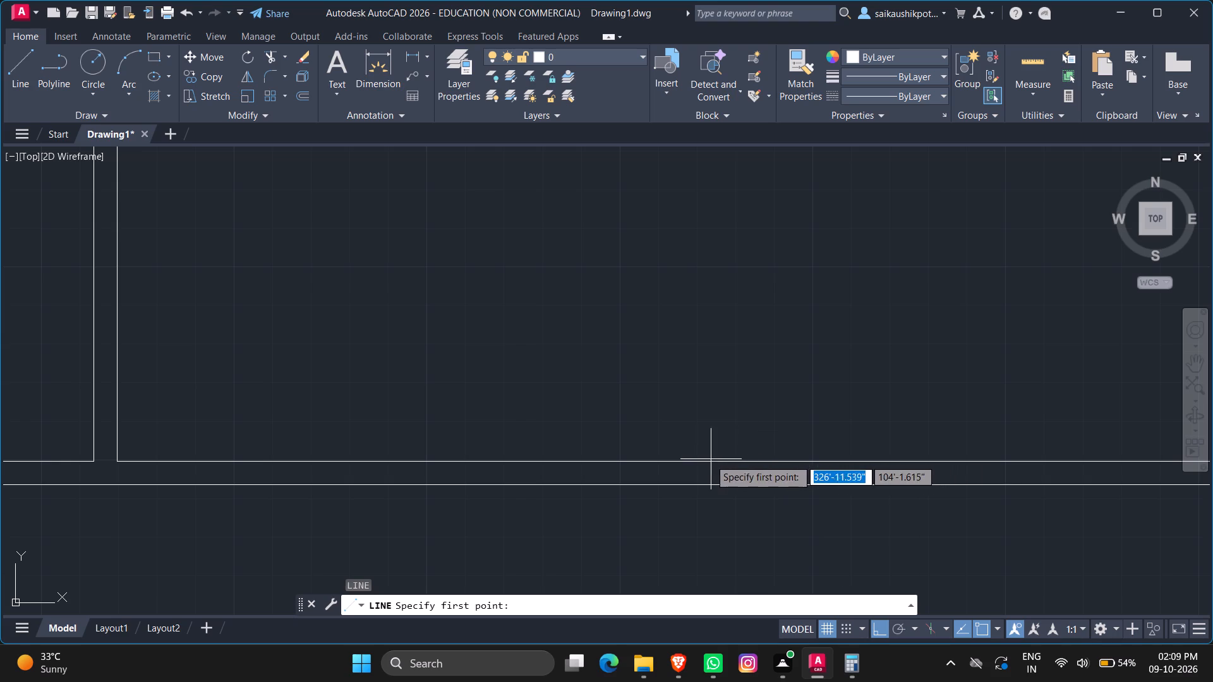
pyautogui.click(689, 460)
pyautogui.scroll(4, 689, 491)
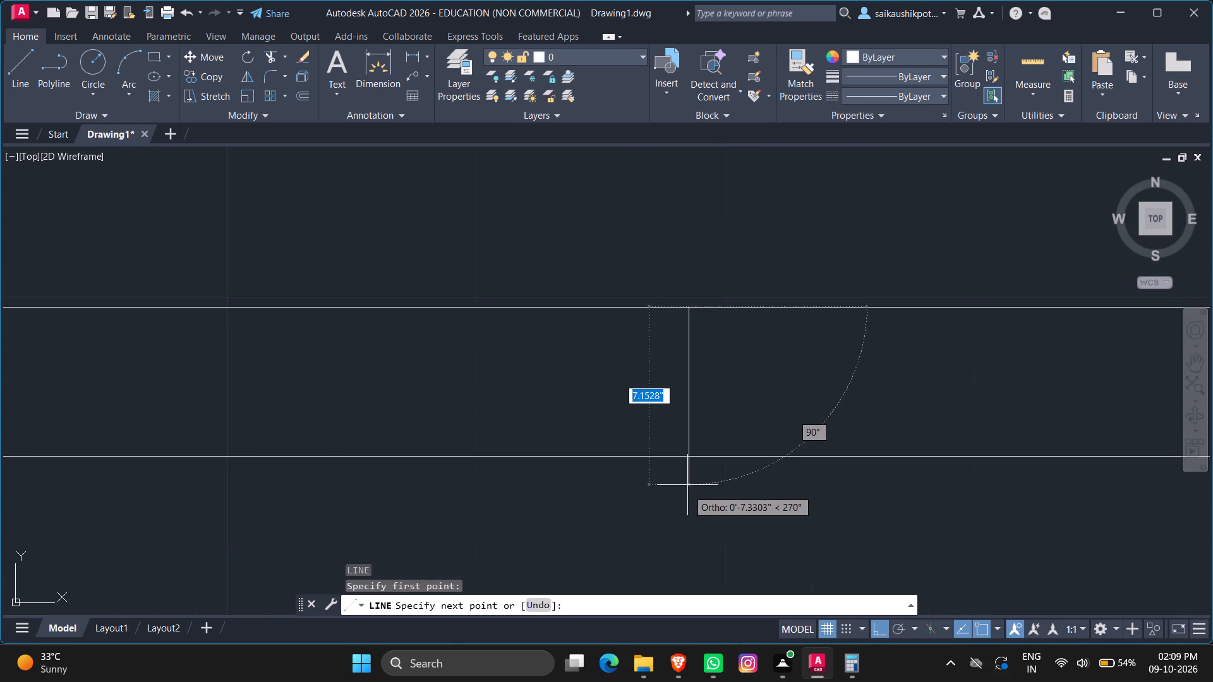
pyautogui.click(688, 454)
pyautogui.press('Escape')
pyautogui.scroll(-4, 688, 454)
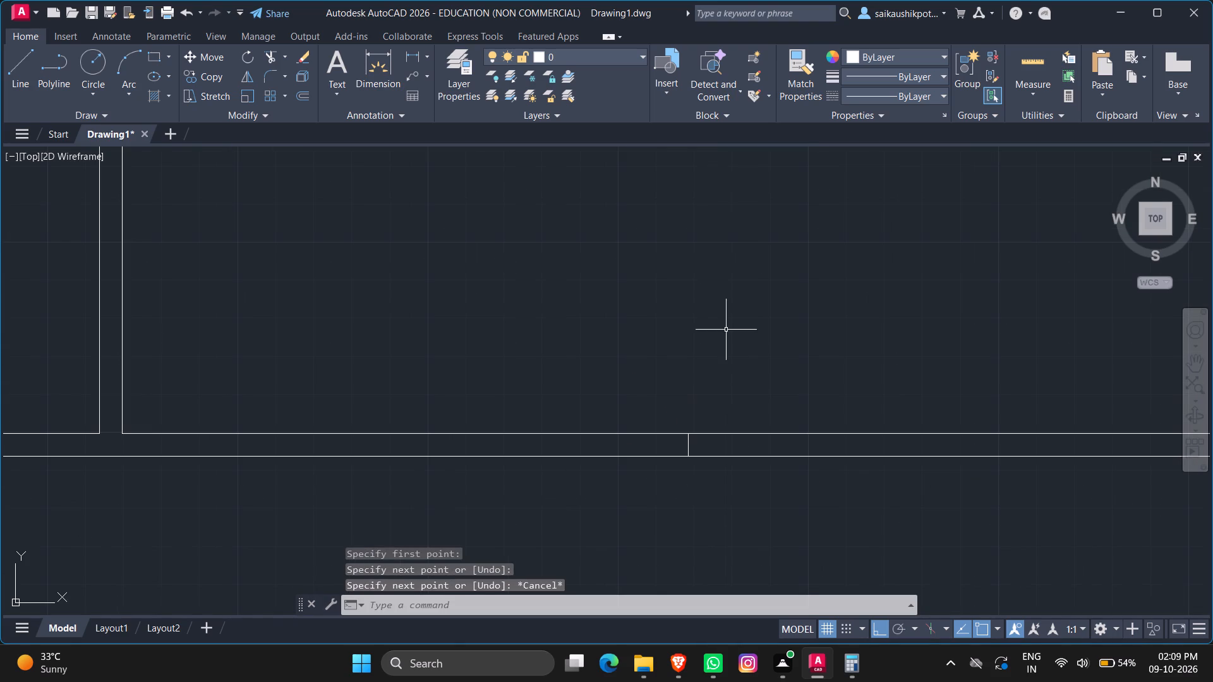
pyautogui.press('Escape')
pyautogui.press('Escape')
pyautogui.press('Escape')
pyautogui.press('Escape')
# Offset the line across the south wall 4' to its east and west sides.
pyautogui.press('o')
pyautogui.press('Return')
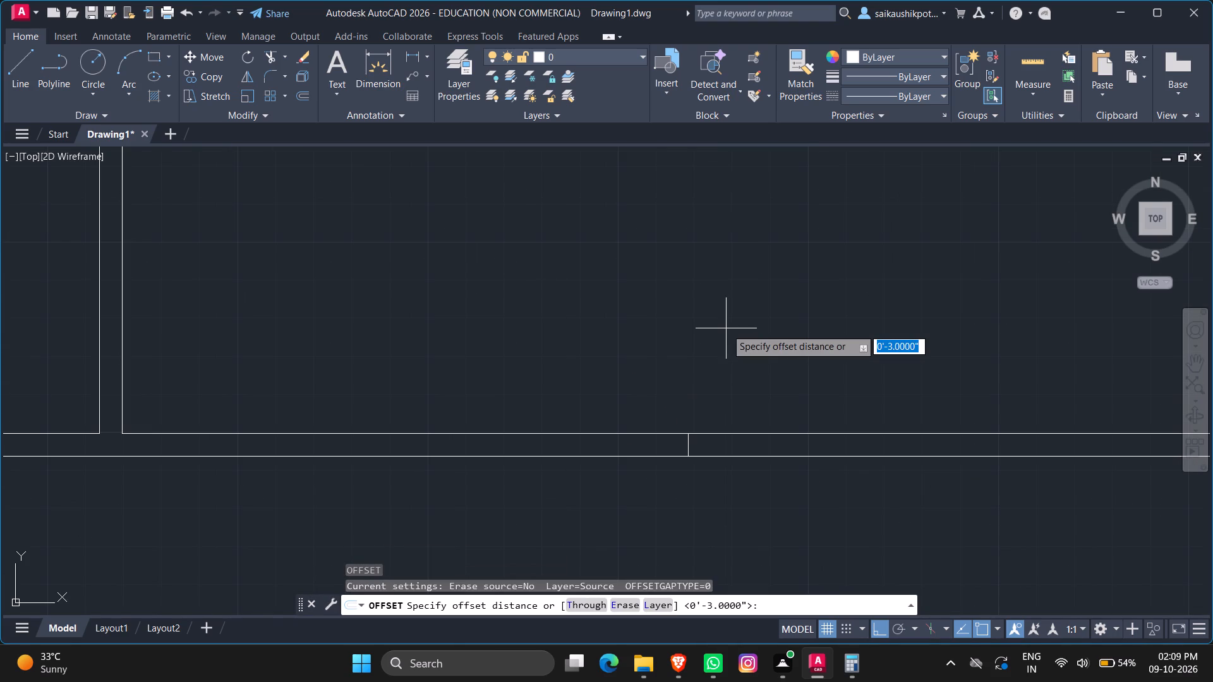
pyautogui.write("4'")
pyautogui.press('Return')
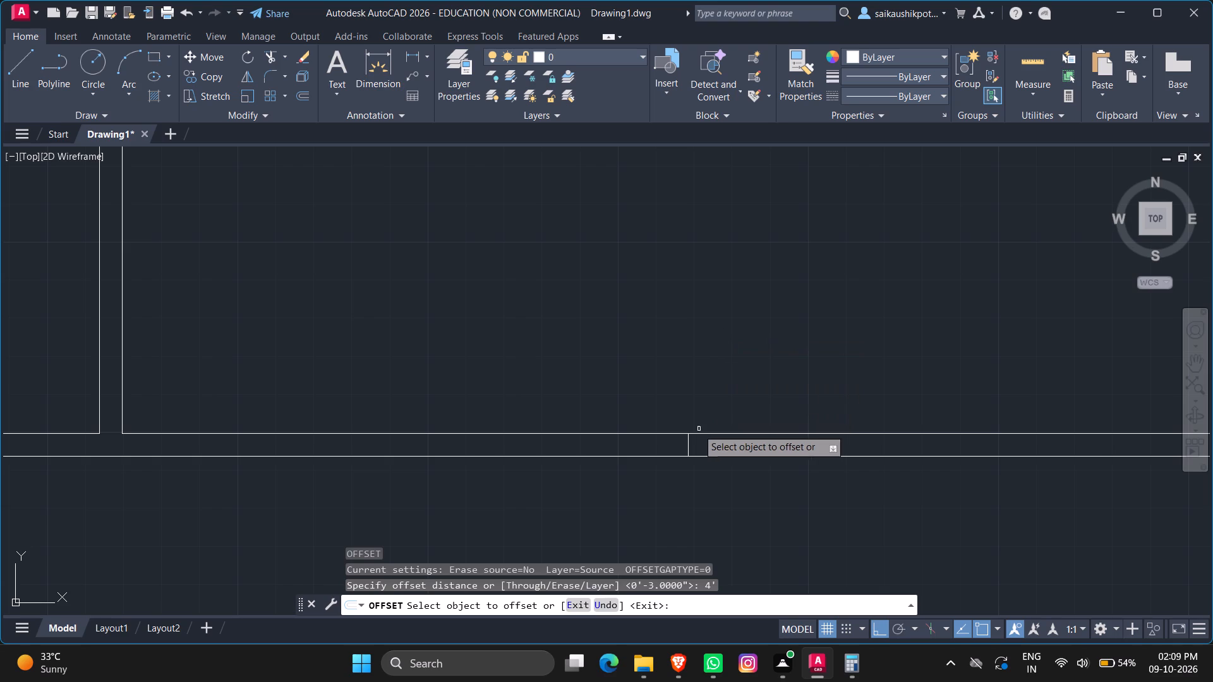
pyautogui.click(687, 441)
pyautogui.click(881, 491)
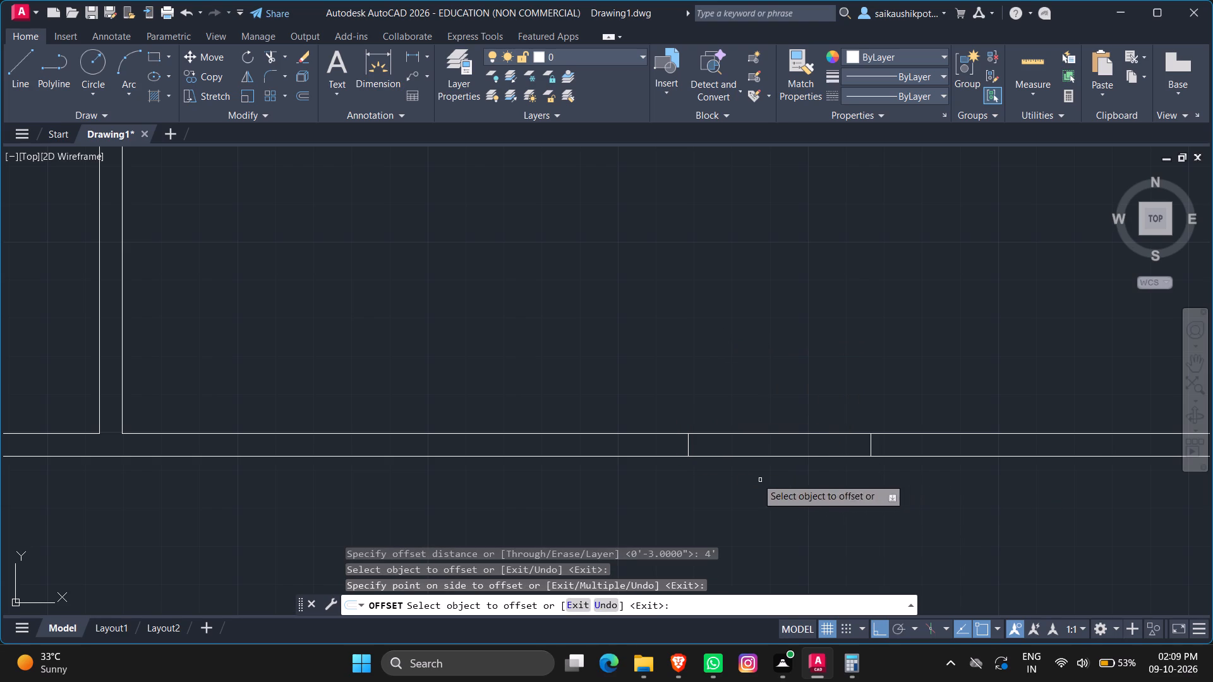
pyautogui.click(687, 448)
pyautogui.click(524, 447)
pyautogui.press('Escape')
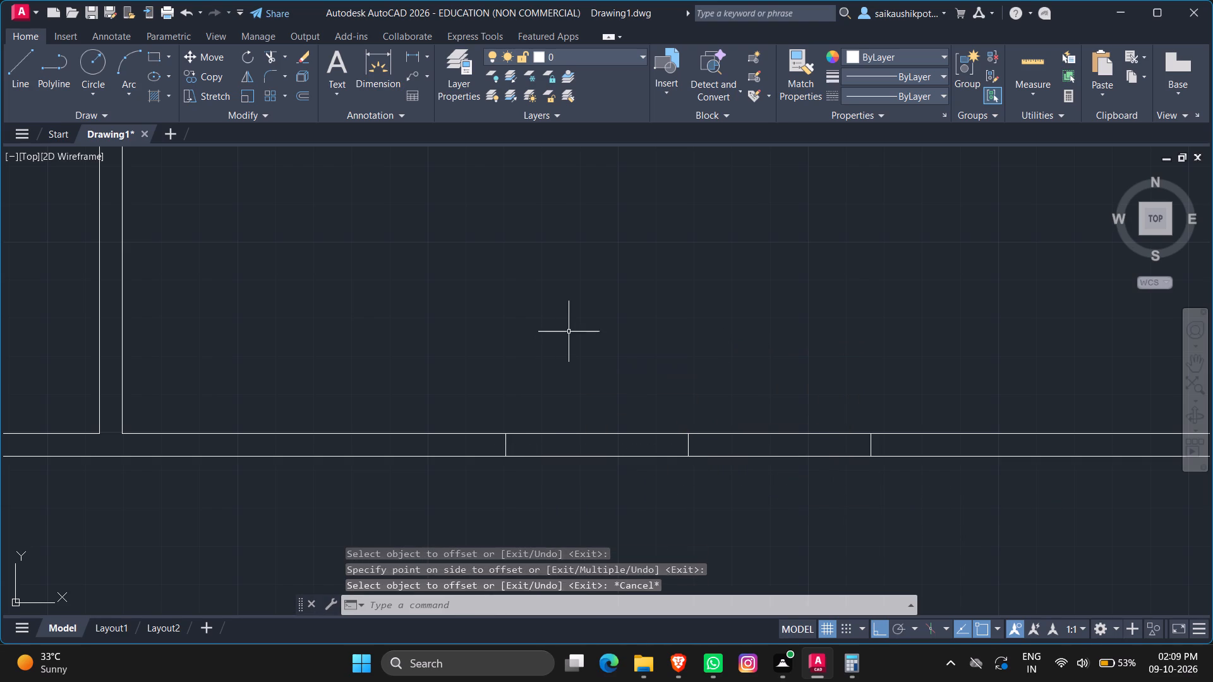
pyautogui.press('Escape')
pyautogui.press('Escape')
pyautogui.press('Escape')
pyautogui.press('Escape')
pyautogui.press('Escape')
pyautogui.press('Escape')
pyautogui.press('Escape')
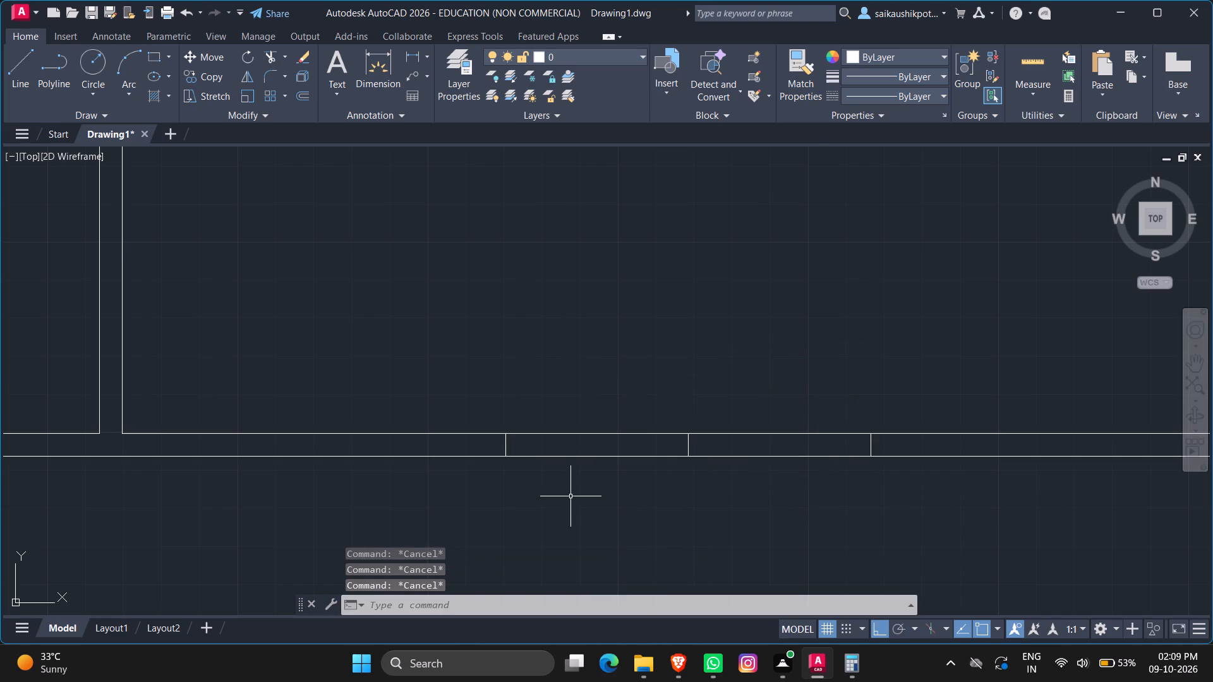
pyautogui.press('Escape')
# Trim both south wall lines between the two offset lines on either side of the middle line to form an opening.
pyautogui.press('t')
pyautogui.press('r')
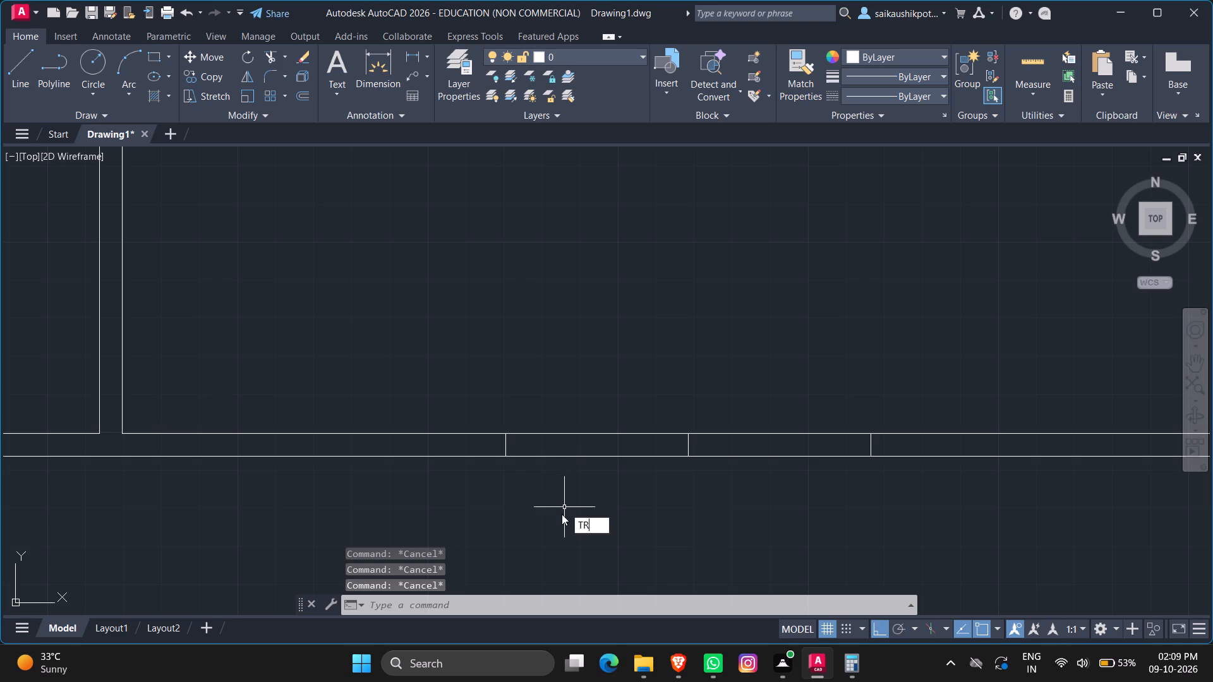
pyautogui.press('Return')
pyautogui.press('Return')
pyautogui.click(574, 508)
pyautogui.click(591, 408)
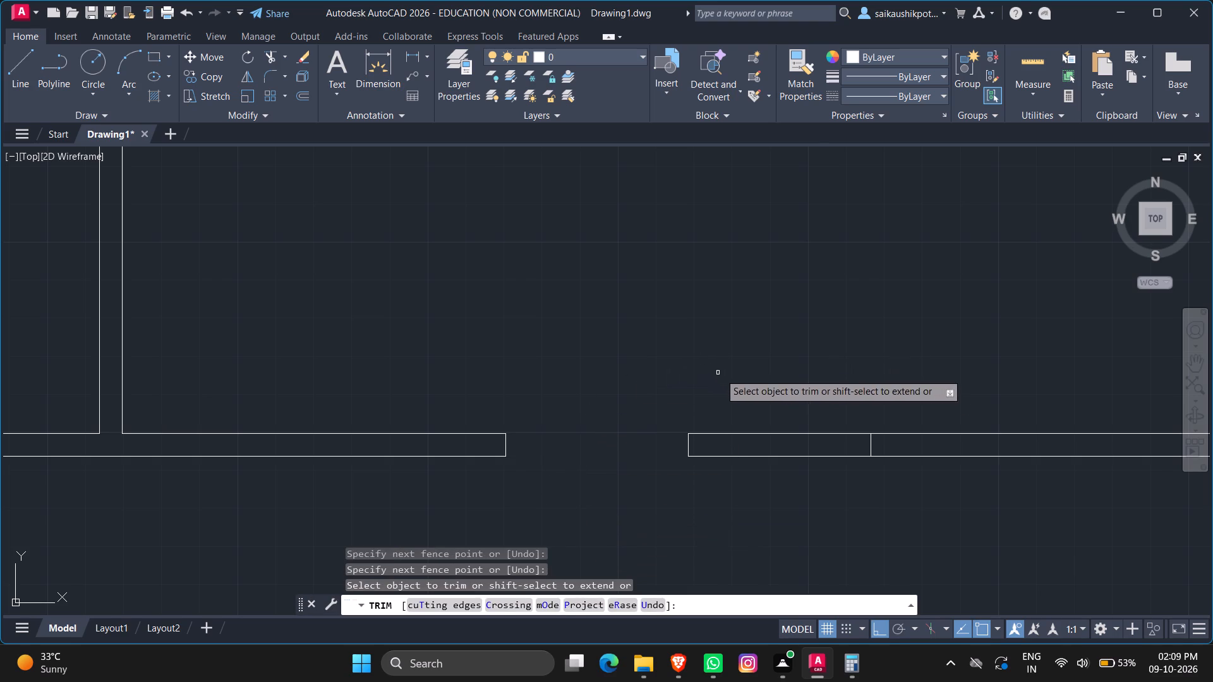
pyautogui.moveTo(726, 381); pyautogui.dragTo(741, 500)
pyautogui.press('Escape')
pyautogui.press('Escape')
pyautogui.press('Escape')
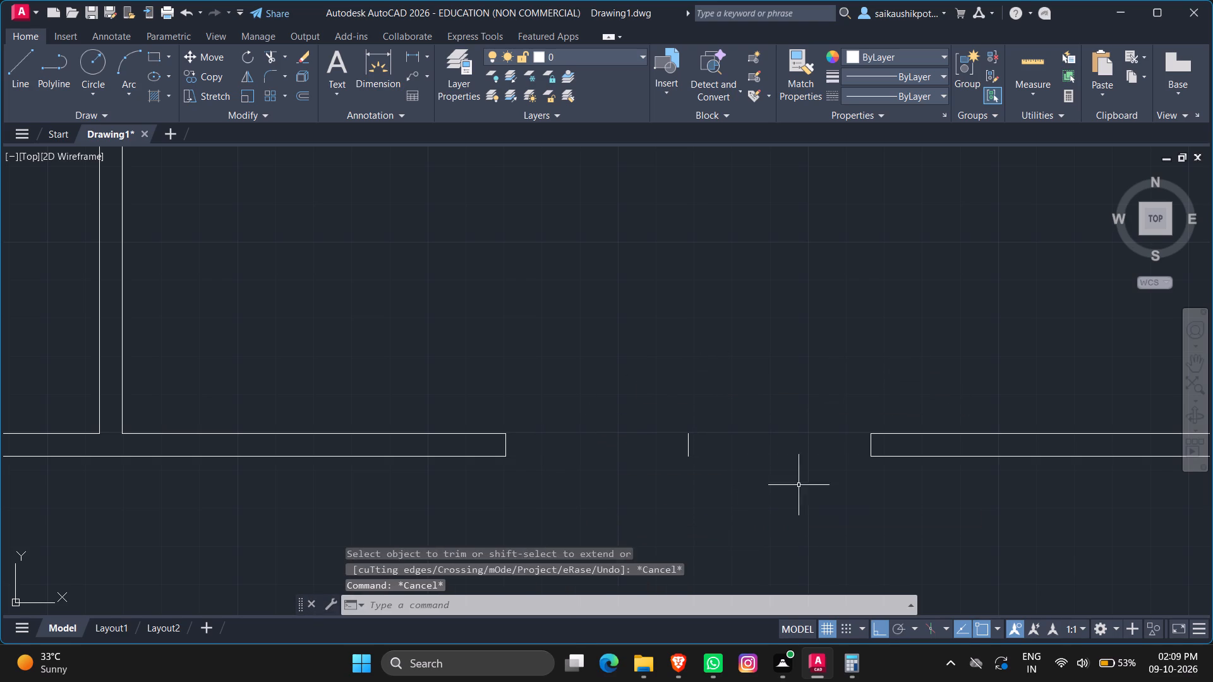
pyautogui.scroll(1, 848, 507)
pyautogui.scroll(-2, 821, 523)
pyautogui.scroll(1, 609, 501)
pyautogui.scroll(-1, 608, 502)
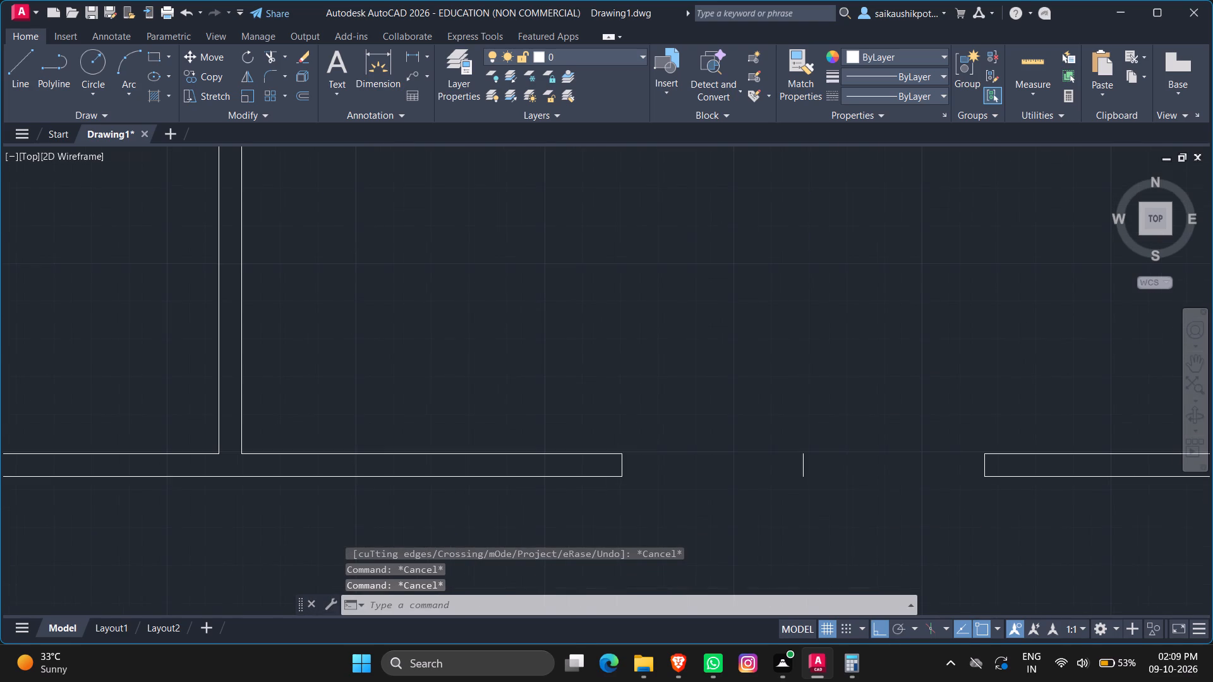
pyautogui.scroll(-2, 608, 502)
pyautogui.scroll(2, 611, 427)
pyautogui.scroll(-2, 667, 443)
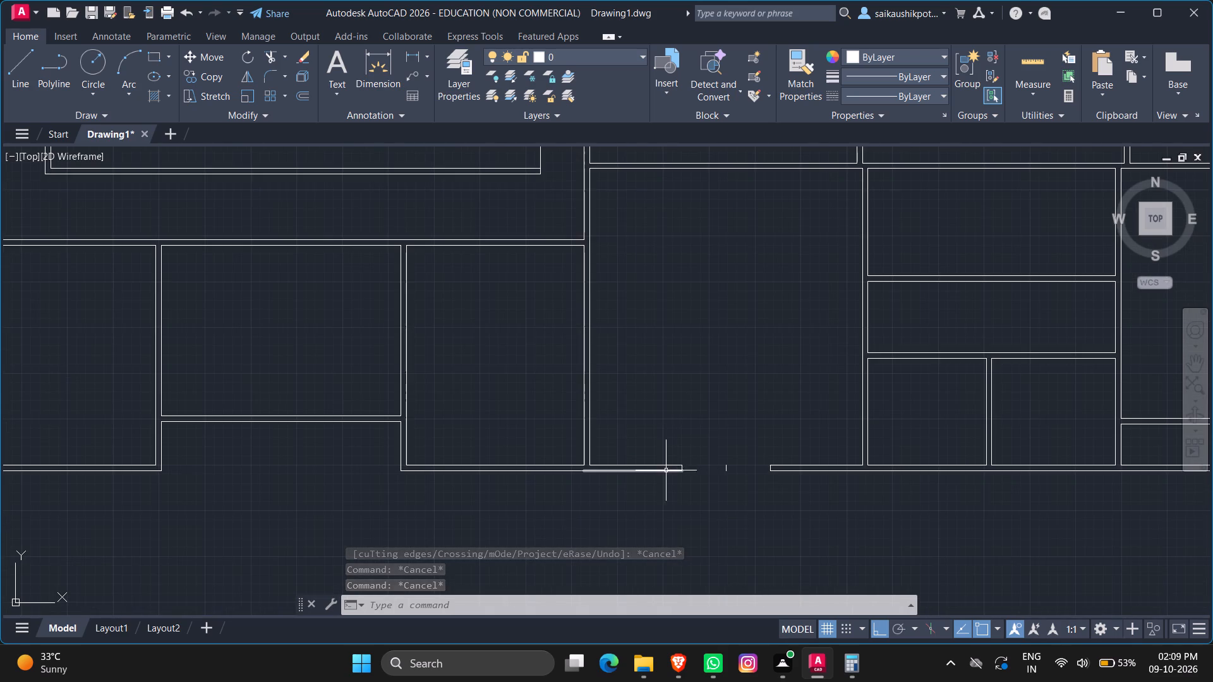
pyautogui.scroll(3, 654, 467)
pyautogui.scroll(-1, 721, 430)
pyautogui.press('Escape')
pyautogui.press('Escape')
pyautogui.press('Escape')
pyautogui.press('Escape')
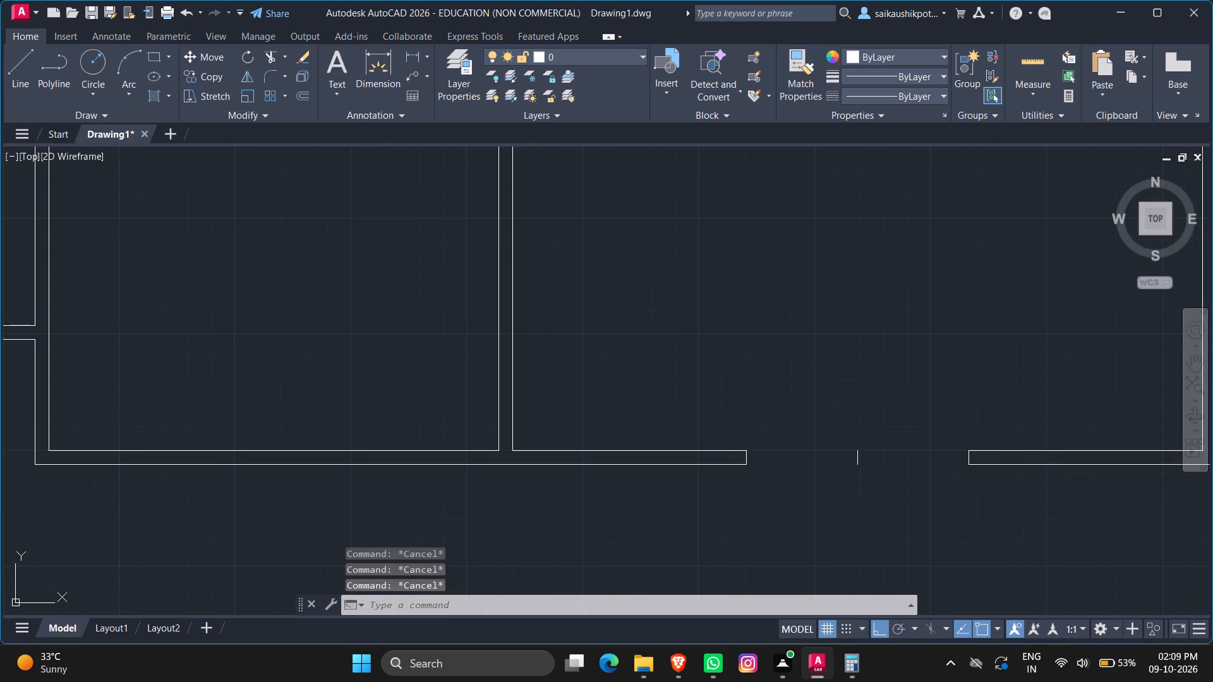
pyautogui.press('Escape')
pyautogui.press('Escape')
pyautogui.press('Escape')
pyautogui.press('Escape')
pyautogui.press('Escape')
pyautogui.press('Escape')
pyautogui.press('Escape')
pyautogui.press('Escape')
# Draw a 4' by 2" door leaf with lines, running north from the outer corner of the opening's west jamb.
pyautogui.press('l')
pyautogui.press('Return')
pyautogui.scroll(3, 741, 476)
pyautogui.scroll(-4, 741, 476)
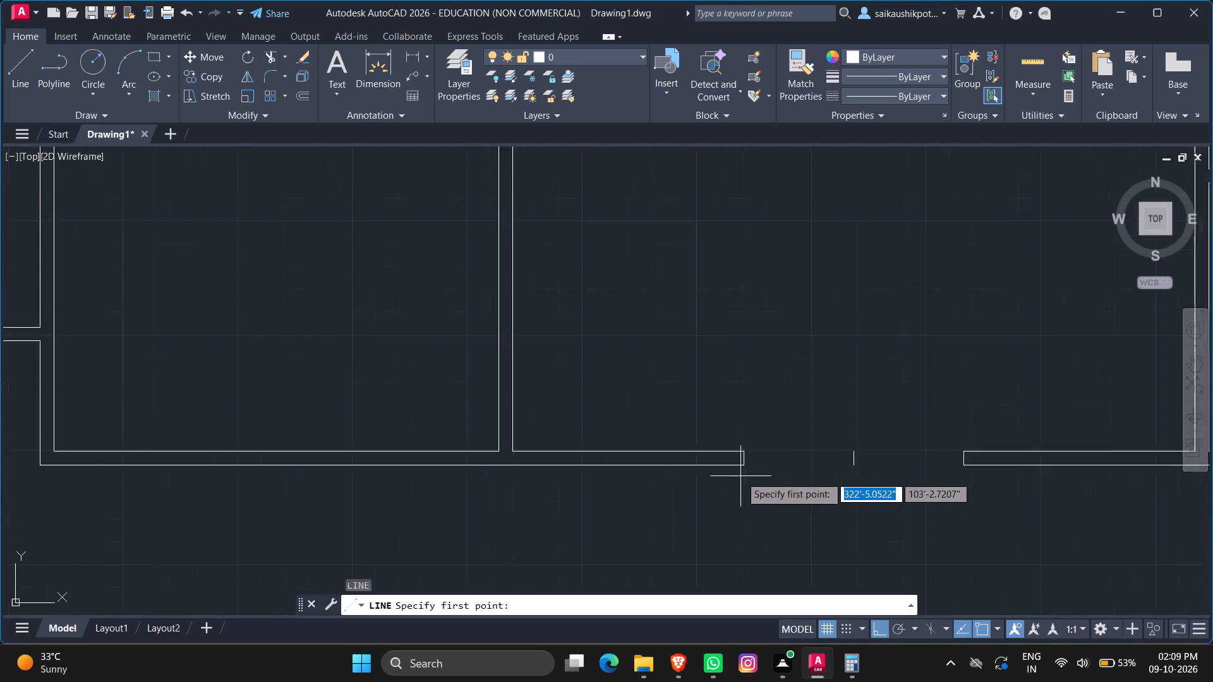
pyautogui.scroll(2, 769, 415)
pyautogui.scroll(-2, 732, 505)
pyautogui.scroll(3, 728, 537)
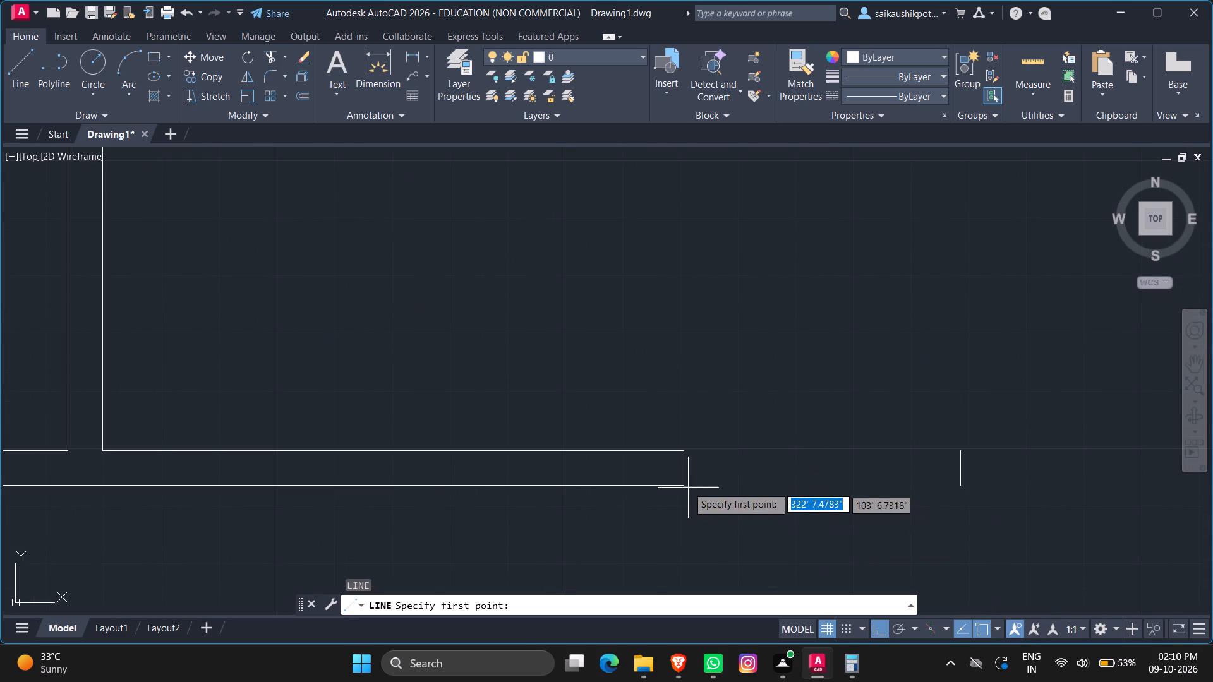
pyautogui.click(685, 485)
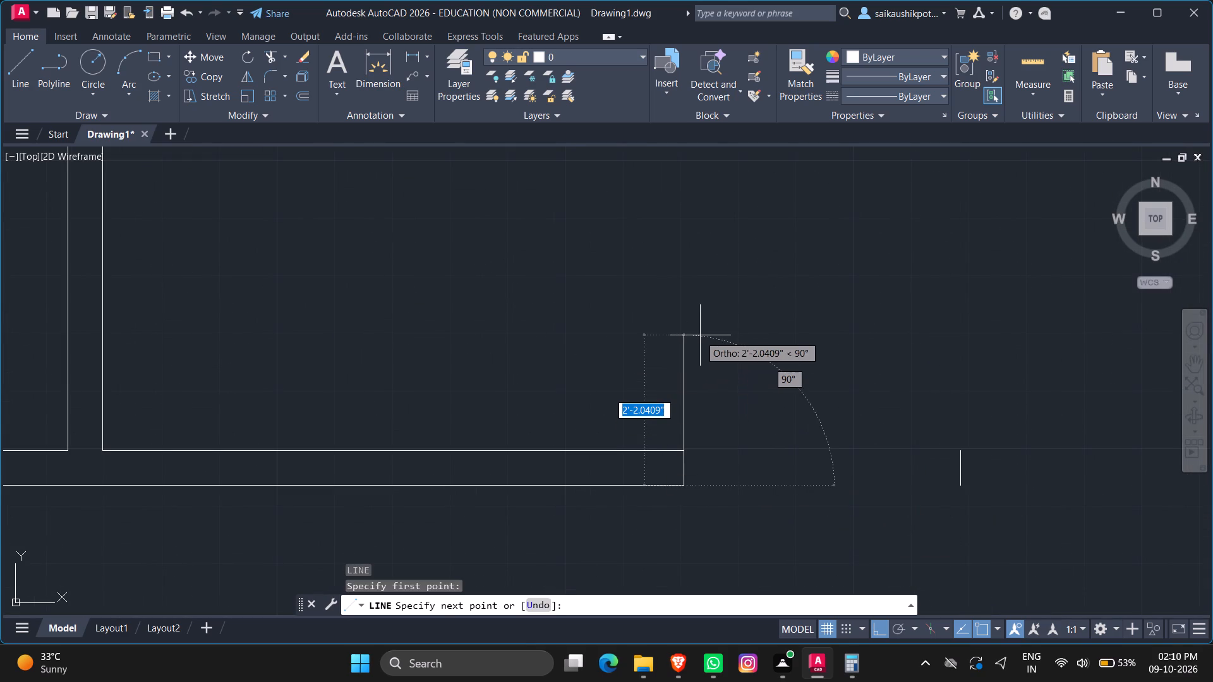
pyautogui.press('F8')
pyautogui.press('F8')
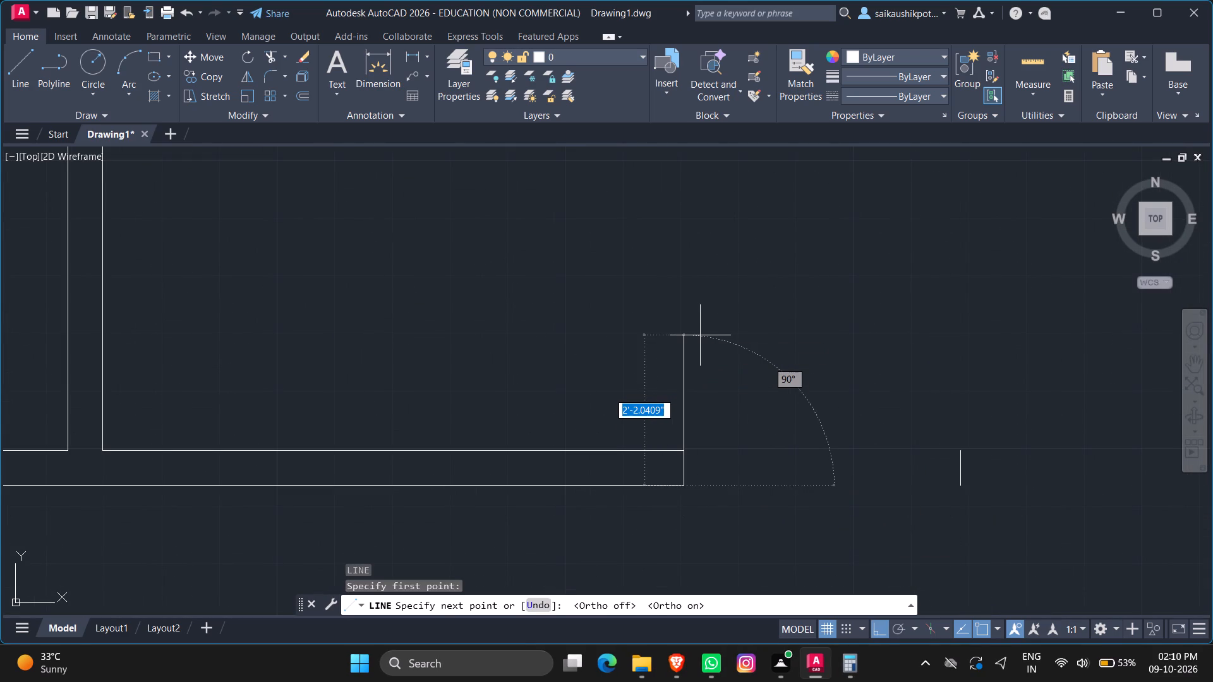
pyautogui.write("4'")
pyautogui.press('Return')
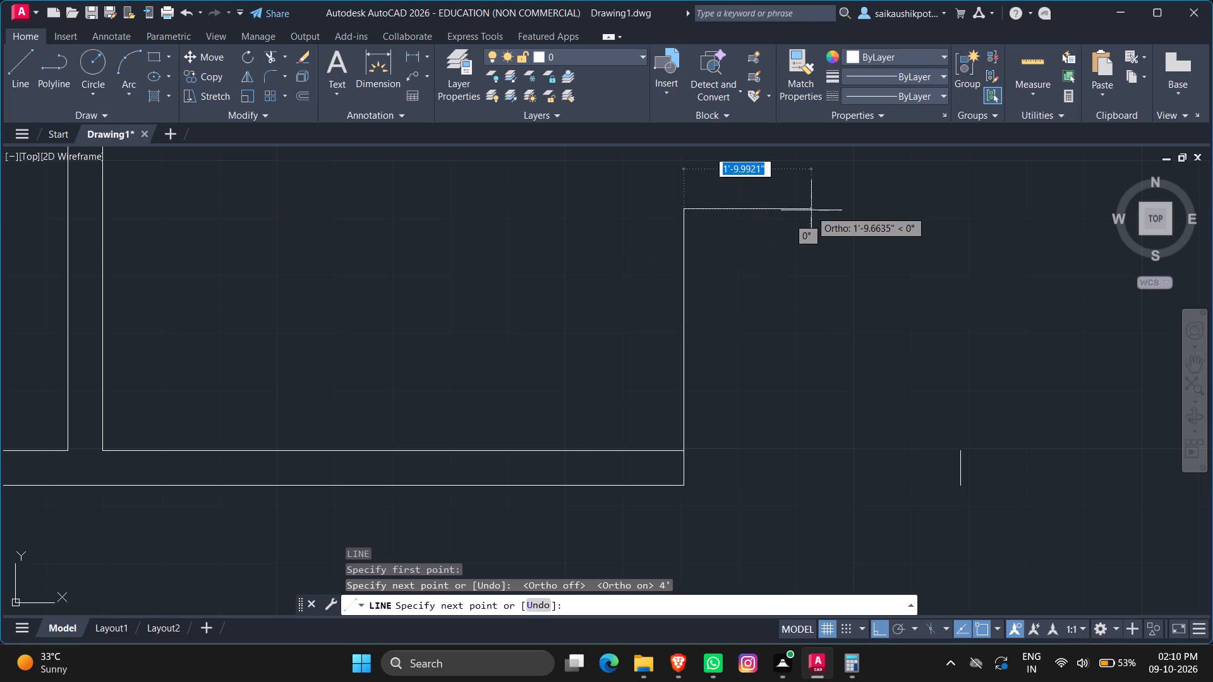
pyautogui.write('2"')
pyautogui.press('Return')
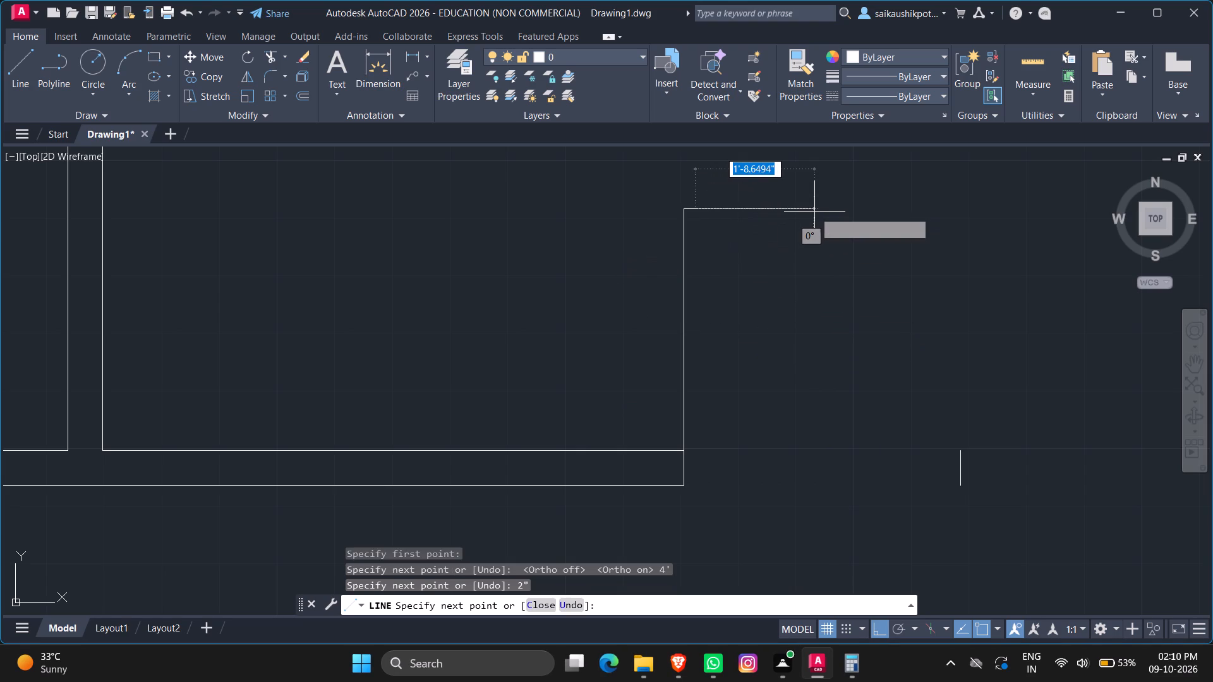
pyautogui.press('4')
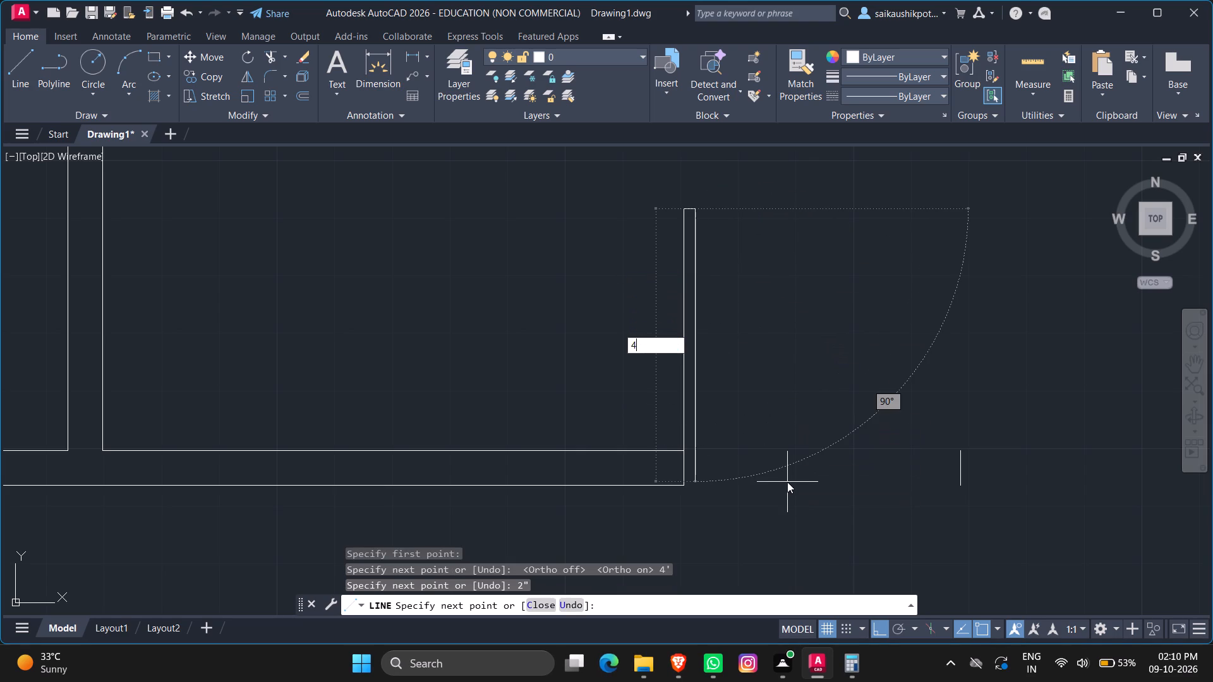
pyautogui.press("'")
pyautogui.press('Return')
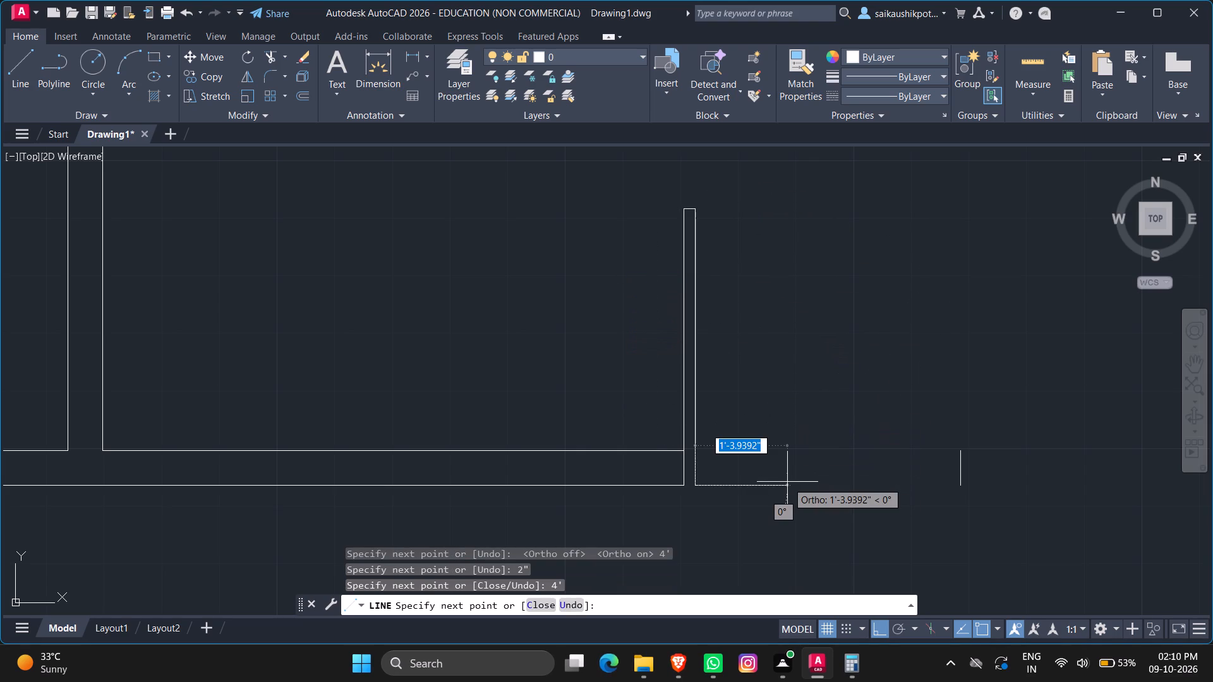
pyautogui.scroll(2, 679, 479)
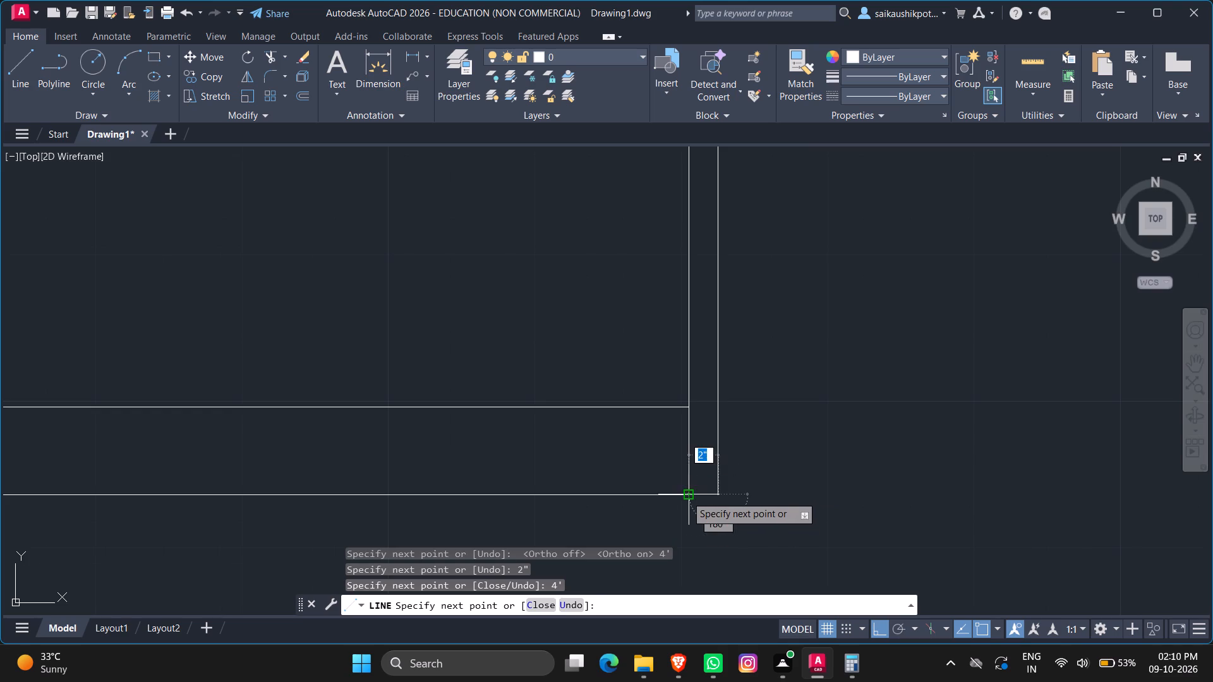
pyautogui.click(685, 494)
pyautogui.press('Escape')
pyautogui.scroll(-3, 679, 481)
pyautogui.scroll(-2, 751, 470)
pyautogui.scroll(1, 836, 484)
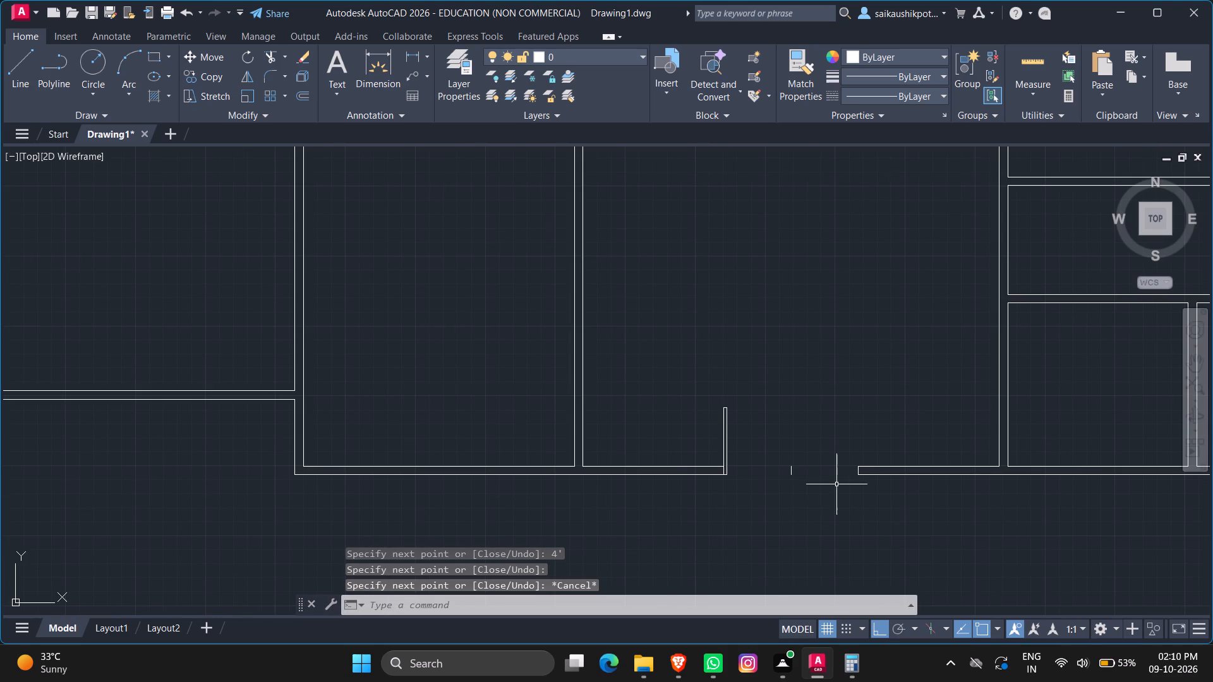
# Draw a matching 4' by 2" door leaf running north from the outer corner of the opening's east jamb.
pyautogui.press('l')
pyautogui.press('Return')
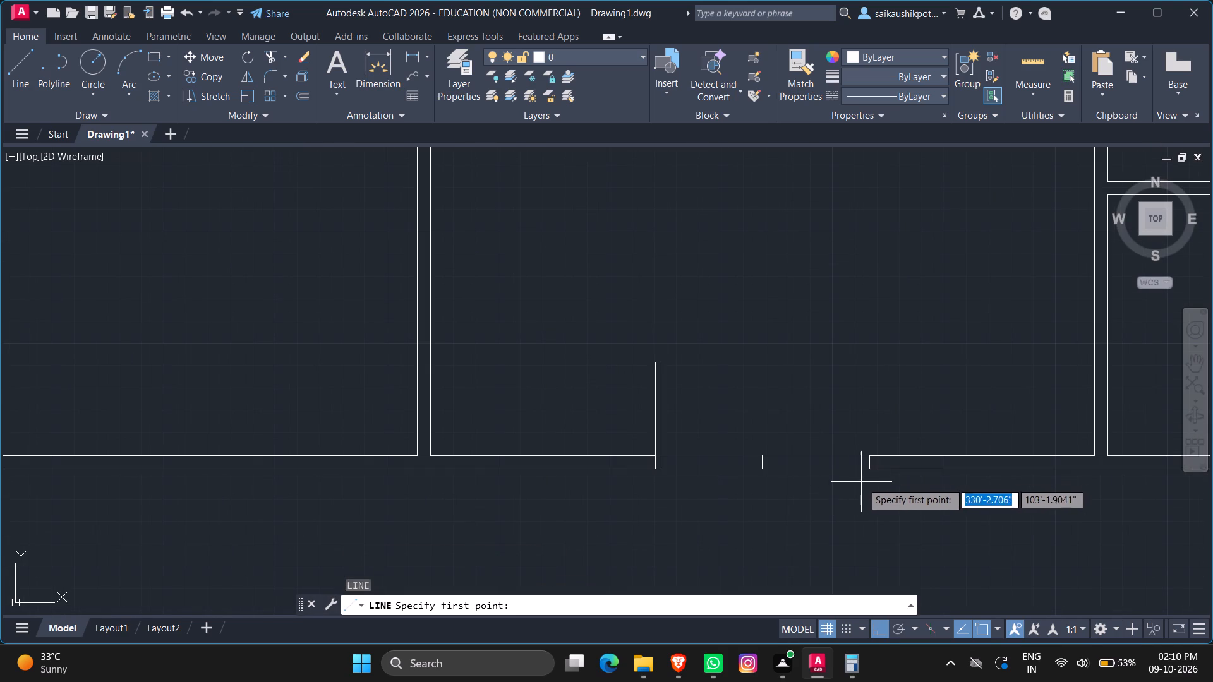
pyautogui.click(870, 469)
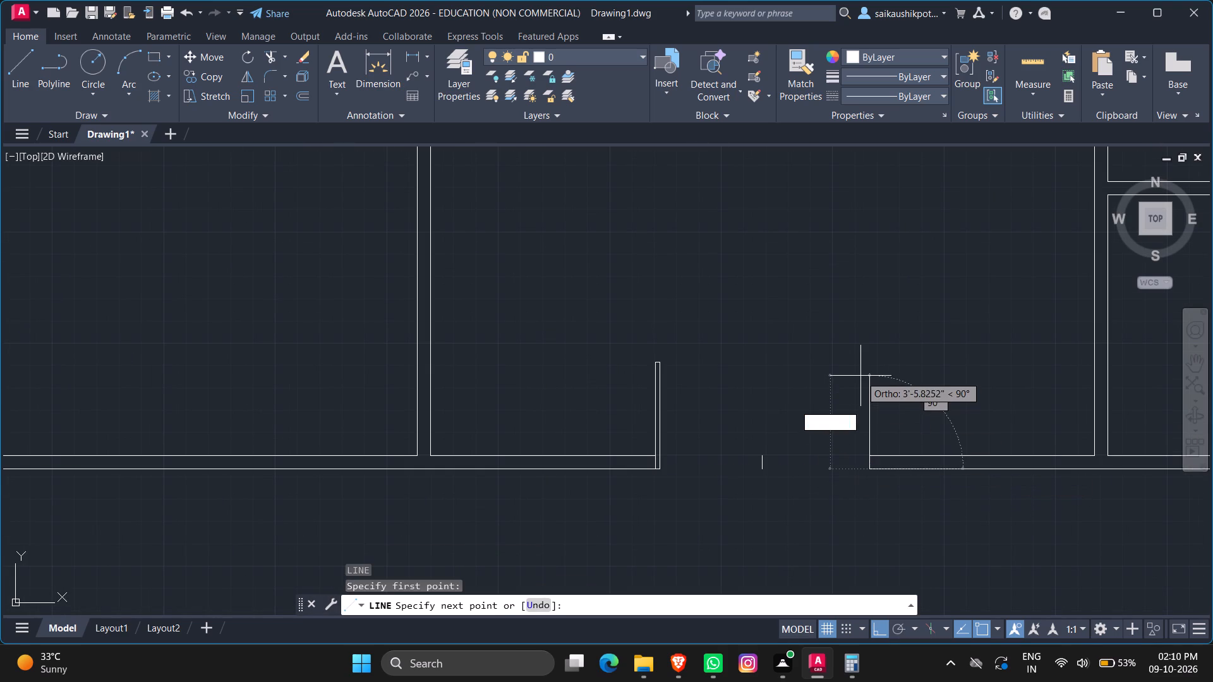
pyautogui.write("4'")
pyautogui.press('Return')
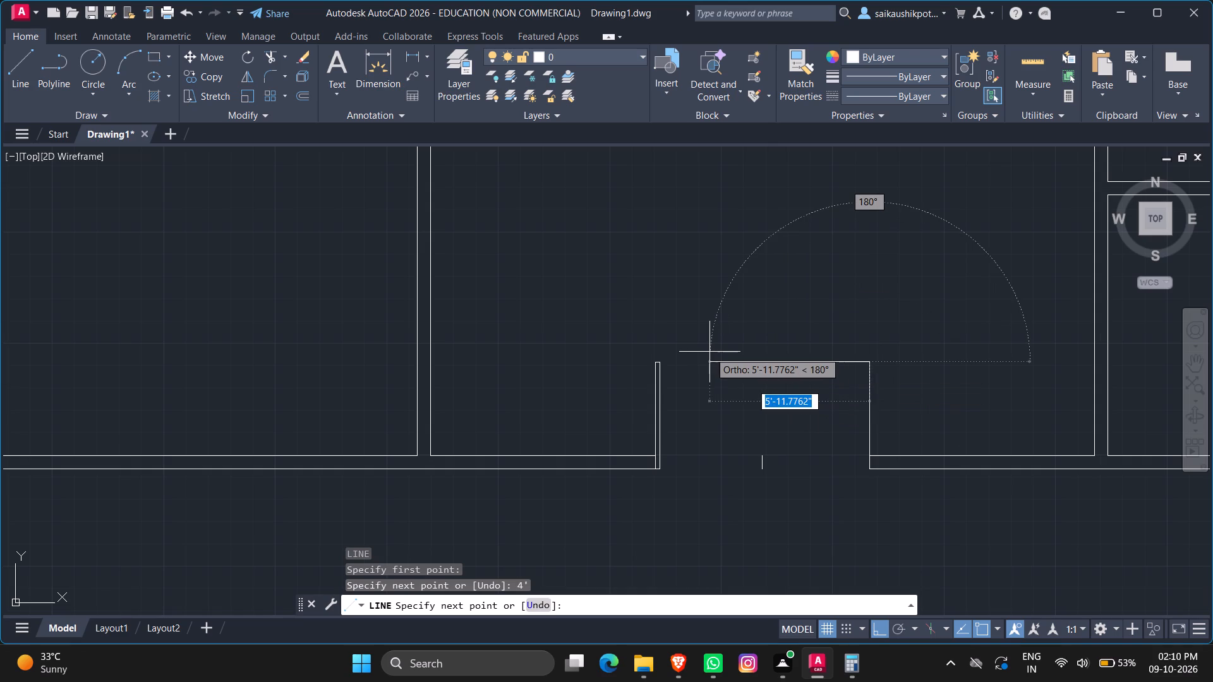
pyautogui.write('2"')
pyautogui.press('Return')
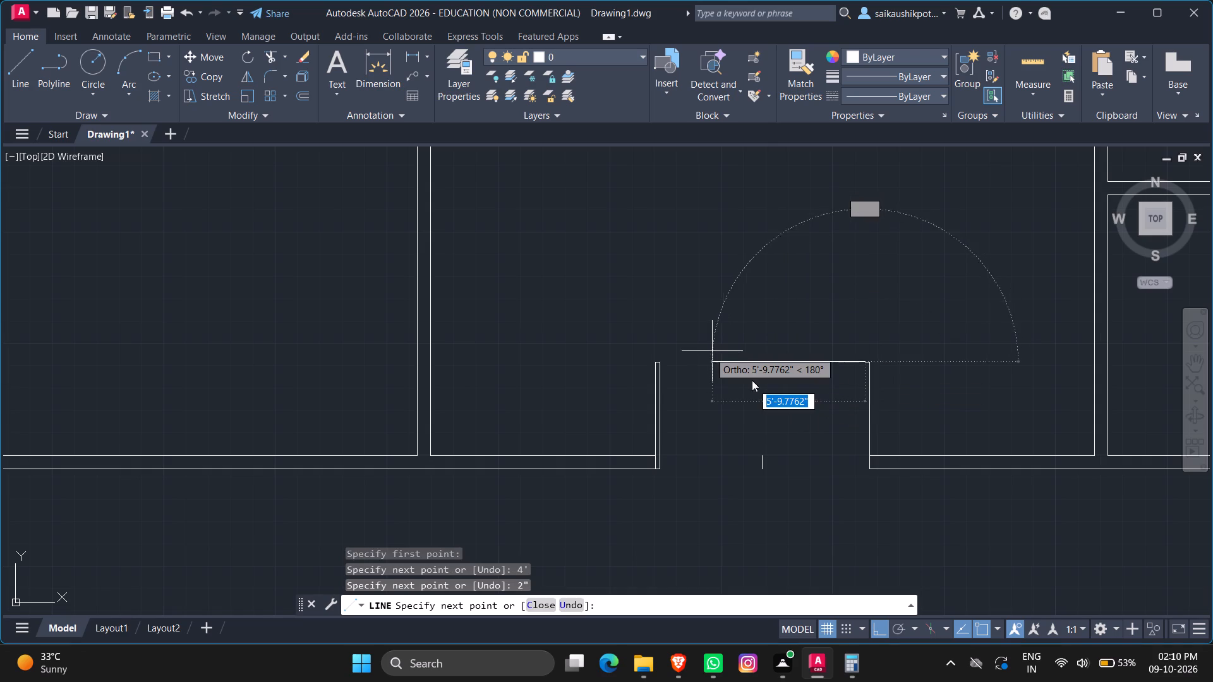
pyautogui.scroll(3, 824, 470)
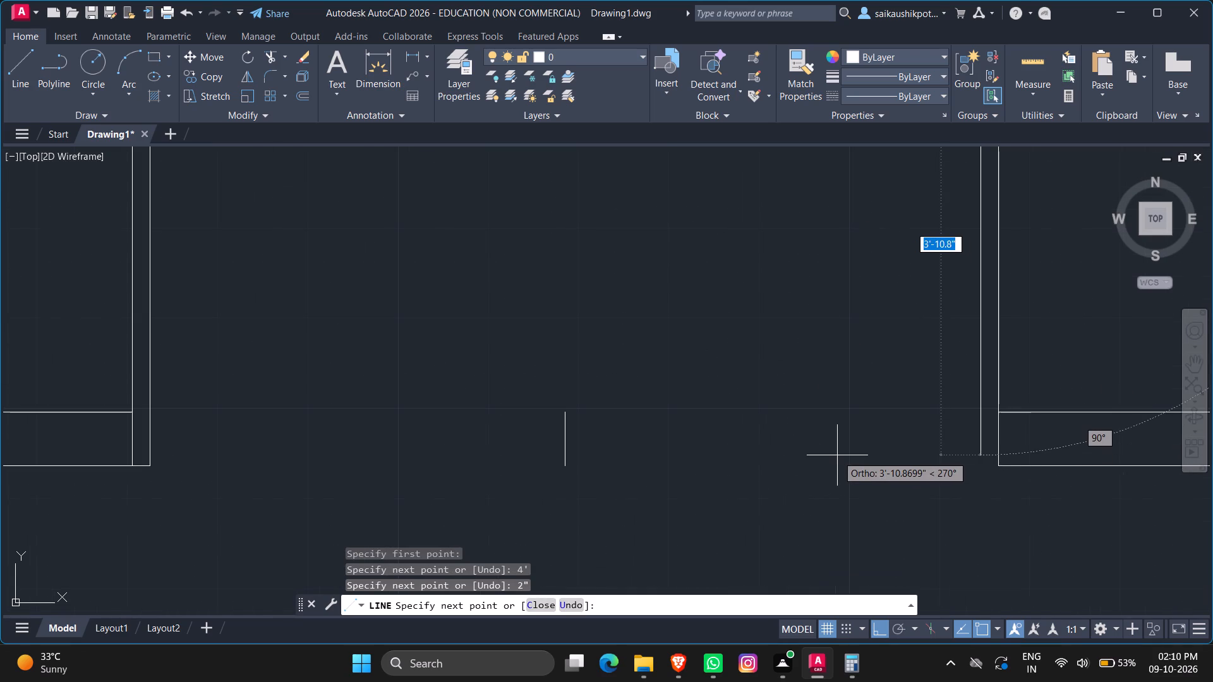
pyautogui.write("4'")
pyautogui.press('Return')
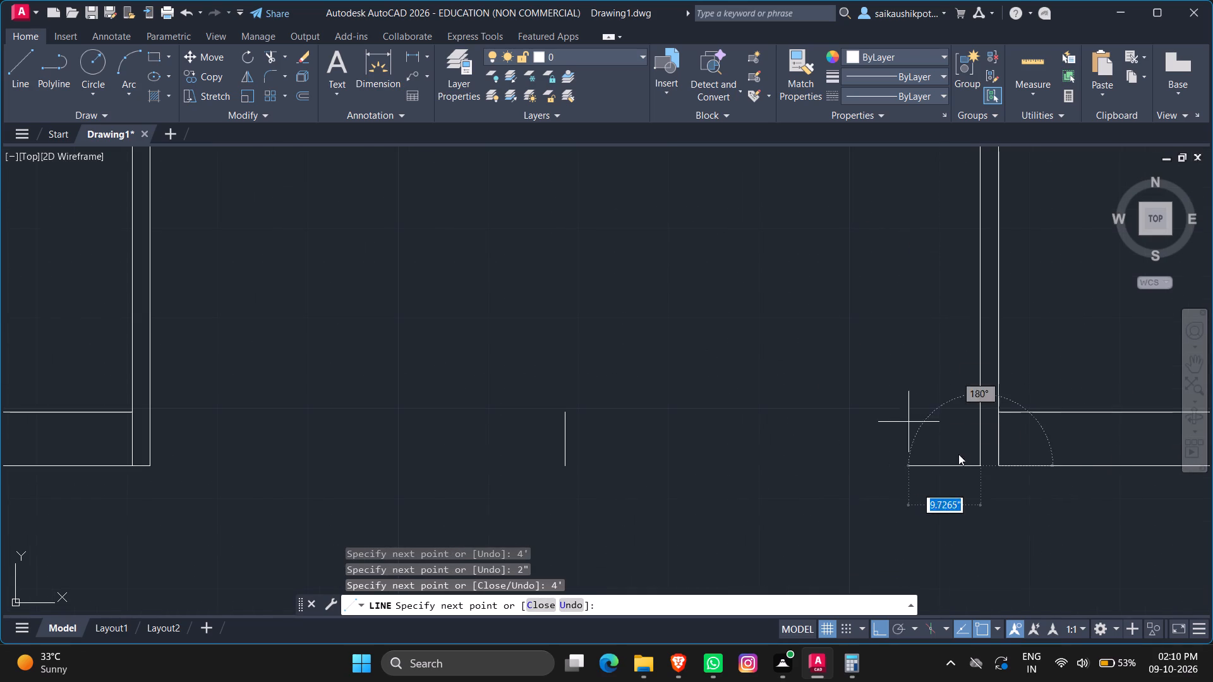
pyautogui.scroll(4, 980, 475)
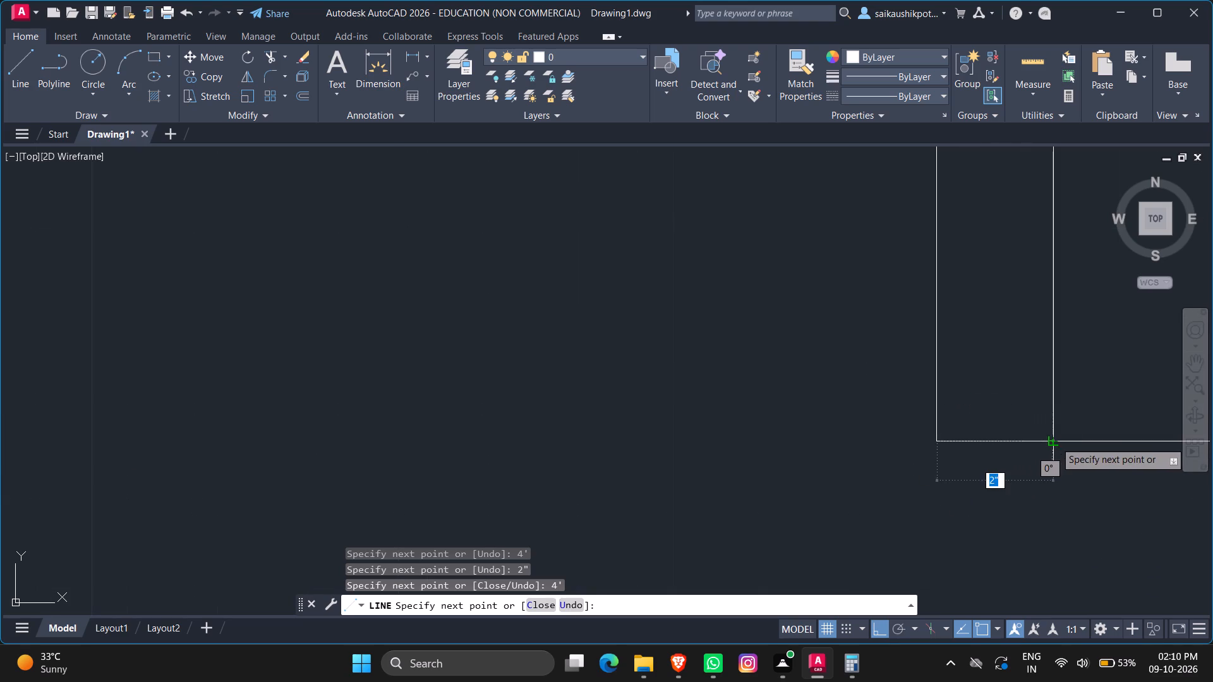
pyautogui.click(1055, 441)
pyautogui.press('Escape')
pyautogui.scroll(-7, 1056, 441)
pyautogui.scroll(1, 939, 485)
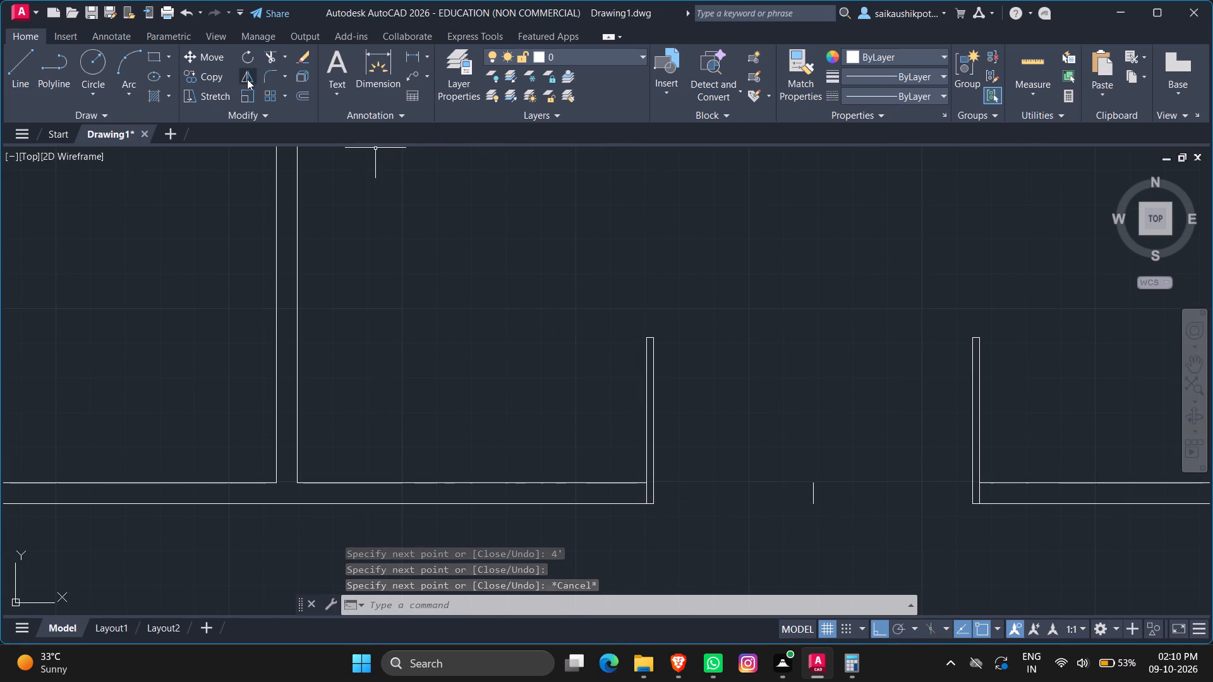
# With Ortho off, draw a three-point swing arc from the west leaf's top inner corner to the centre line's south end.
pyautogui.click(133, 58)
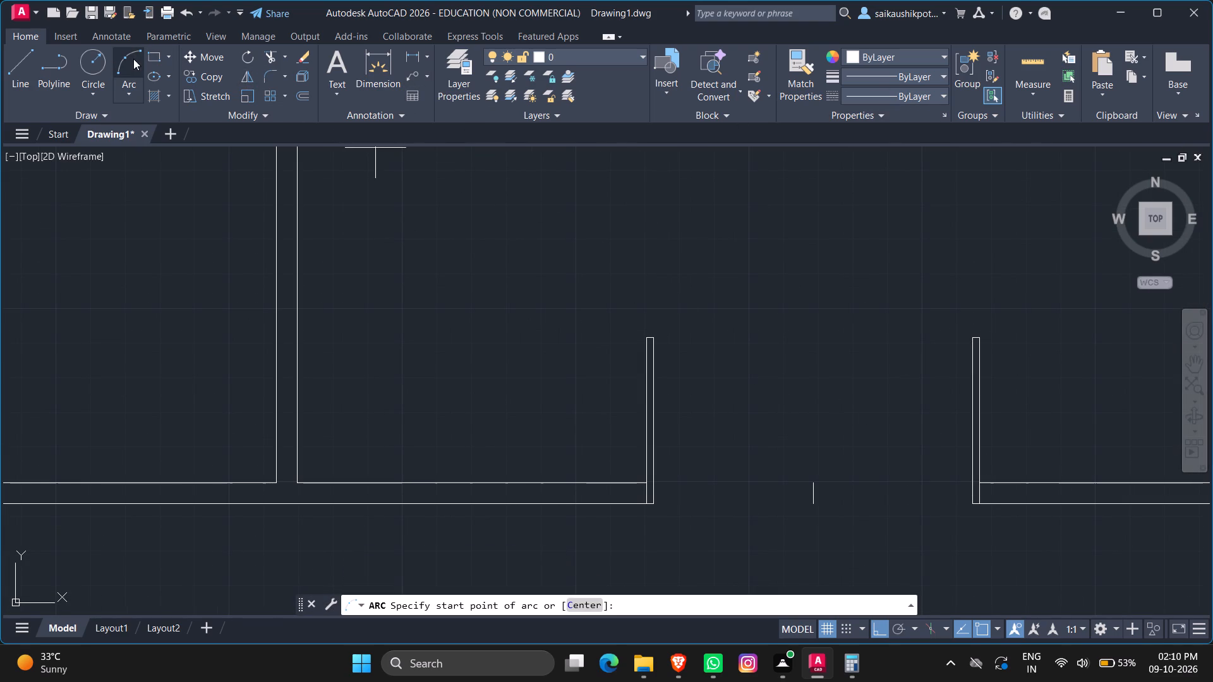
pyautogui.press('F8')
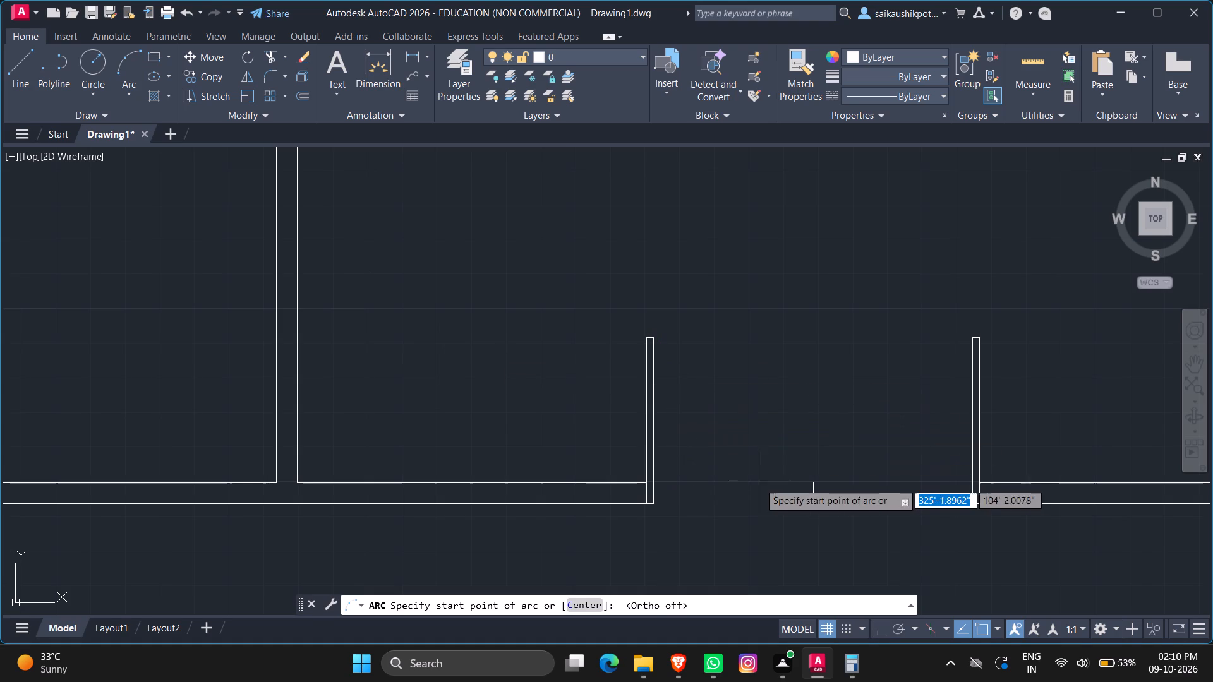
pyautogui.click(656, 338)
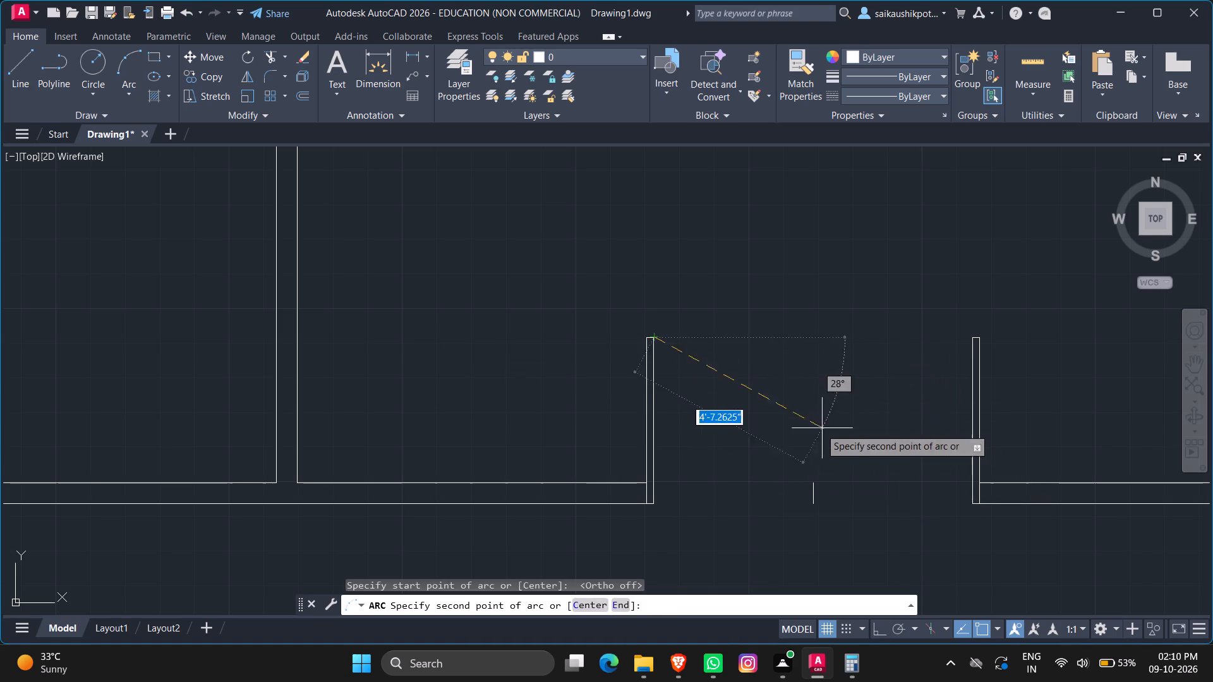
pyautogui.click(740, 385)
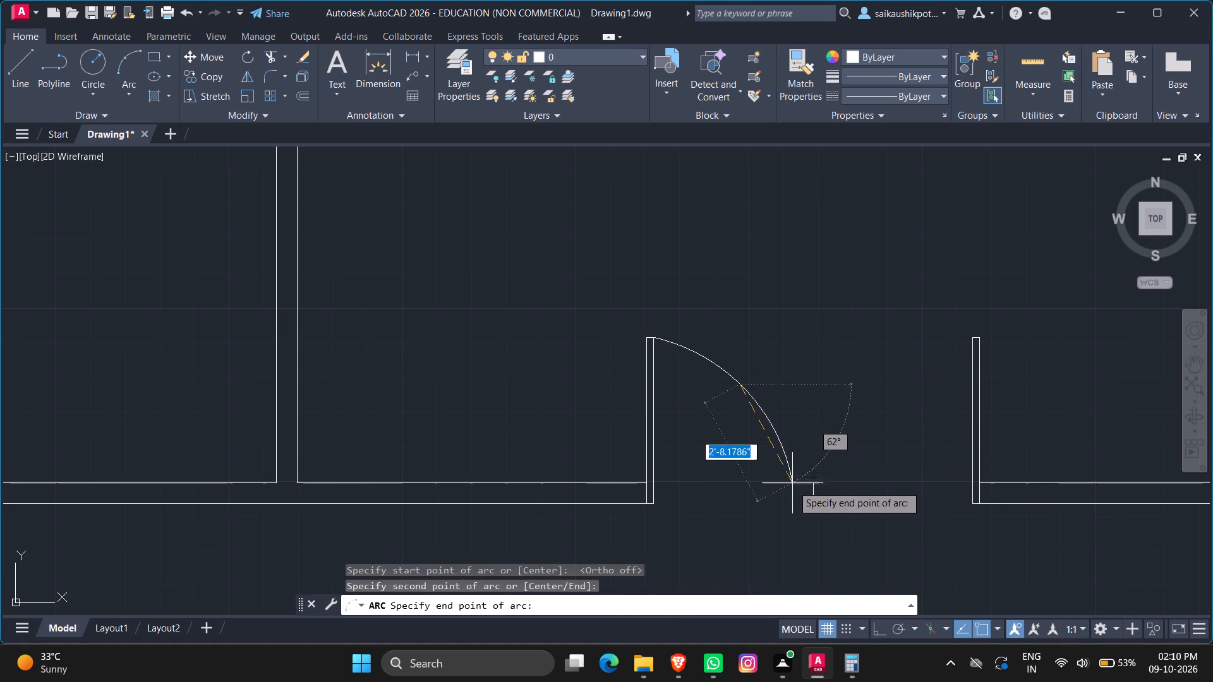
pyautogui.scroll(3, 797, 517)
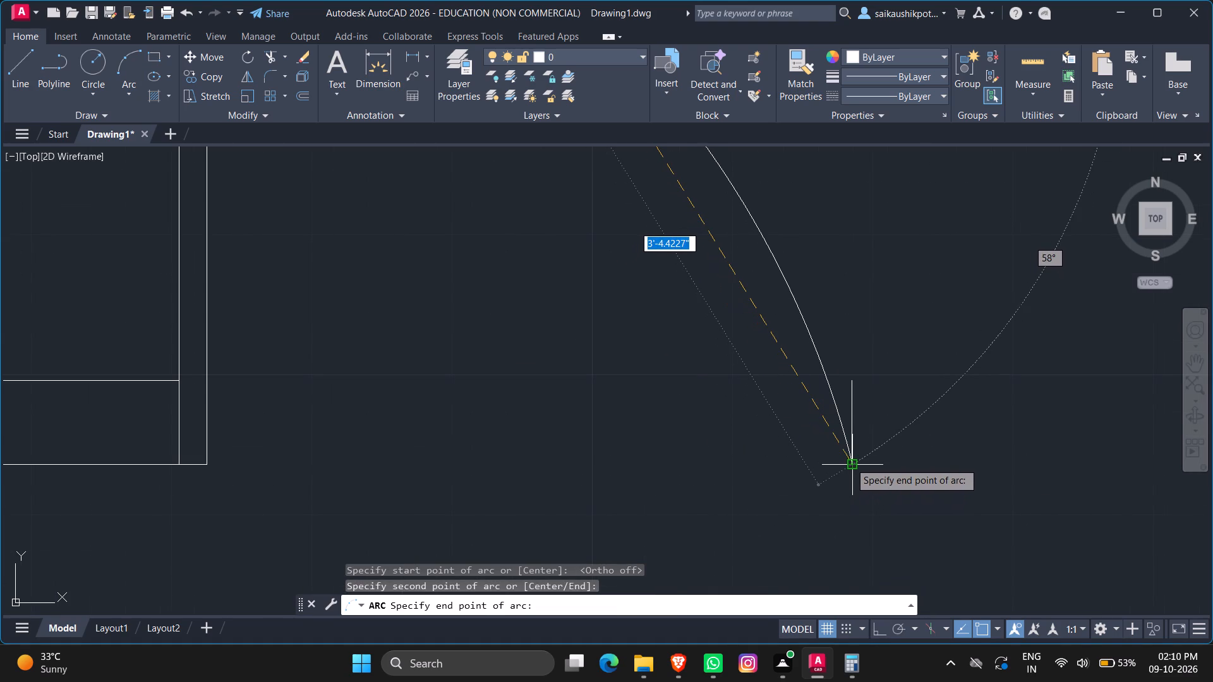
pyautogui.click(850, 462)
pyautogui.scroll(-3, 789, 461)
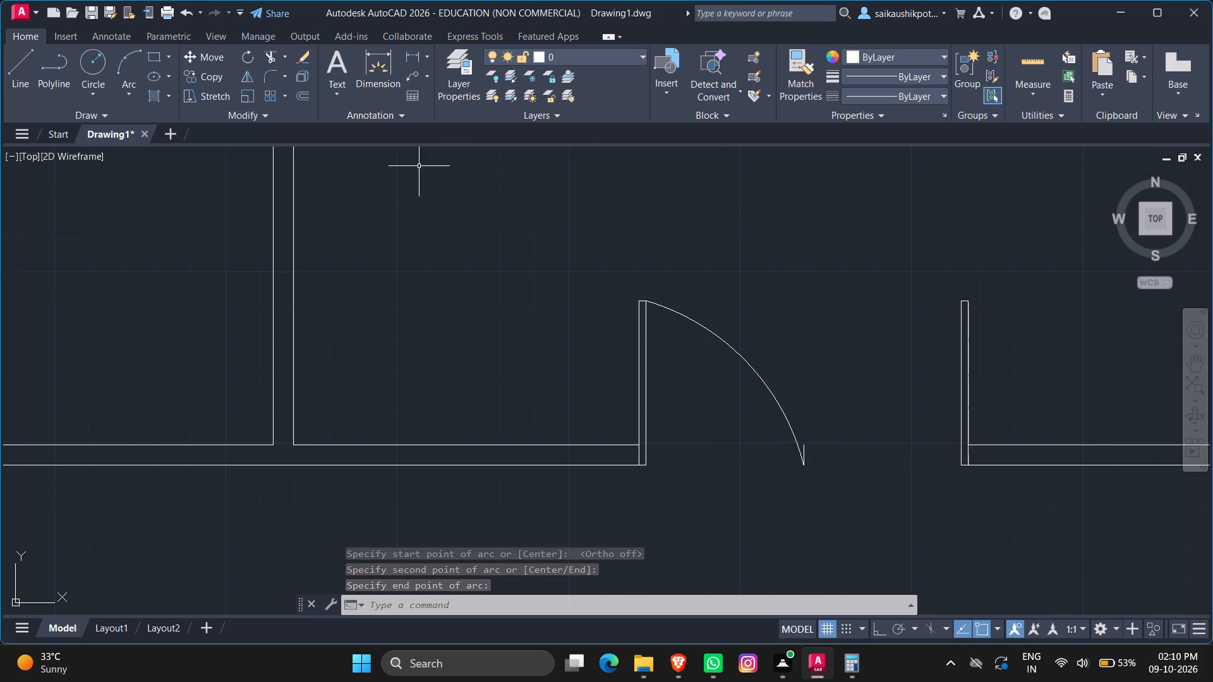
# Draw a three-point swing arc from the east leaf's top inner corner to the south end of the centre line.
pyautogui.click(120, 71)
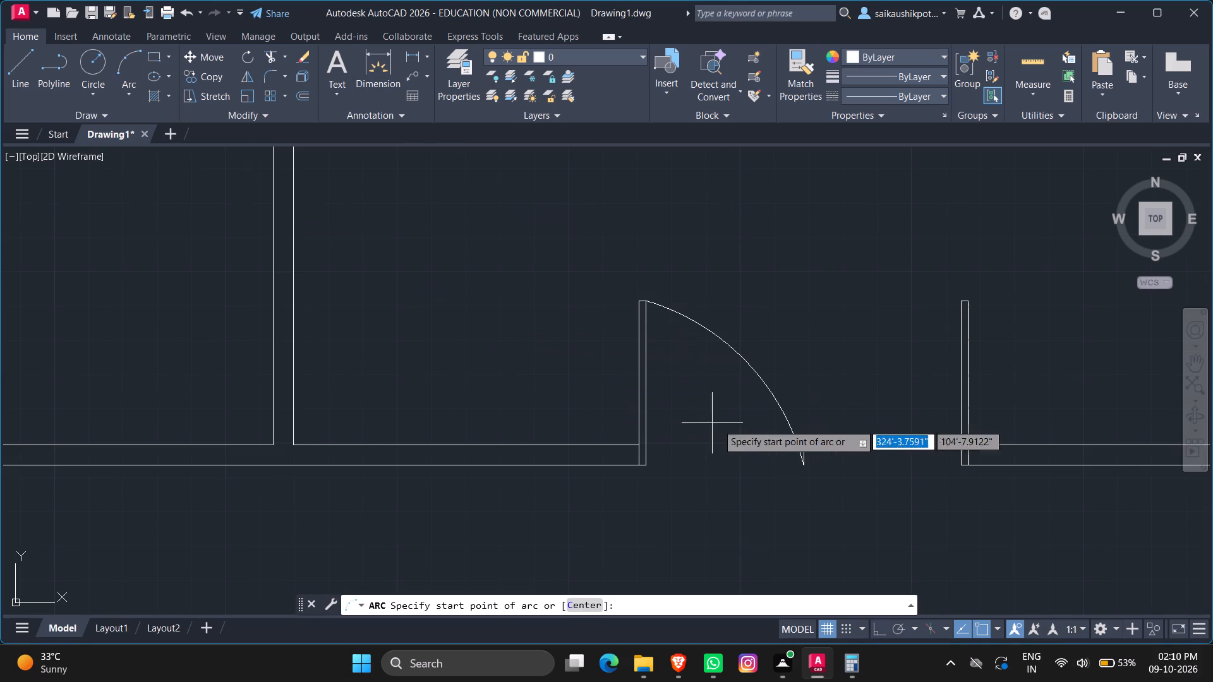
pyautogui.click(958, 307)
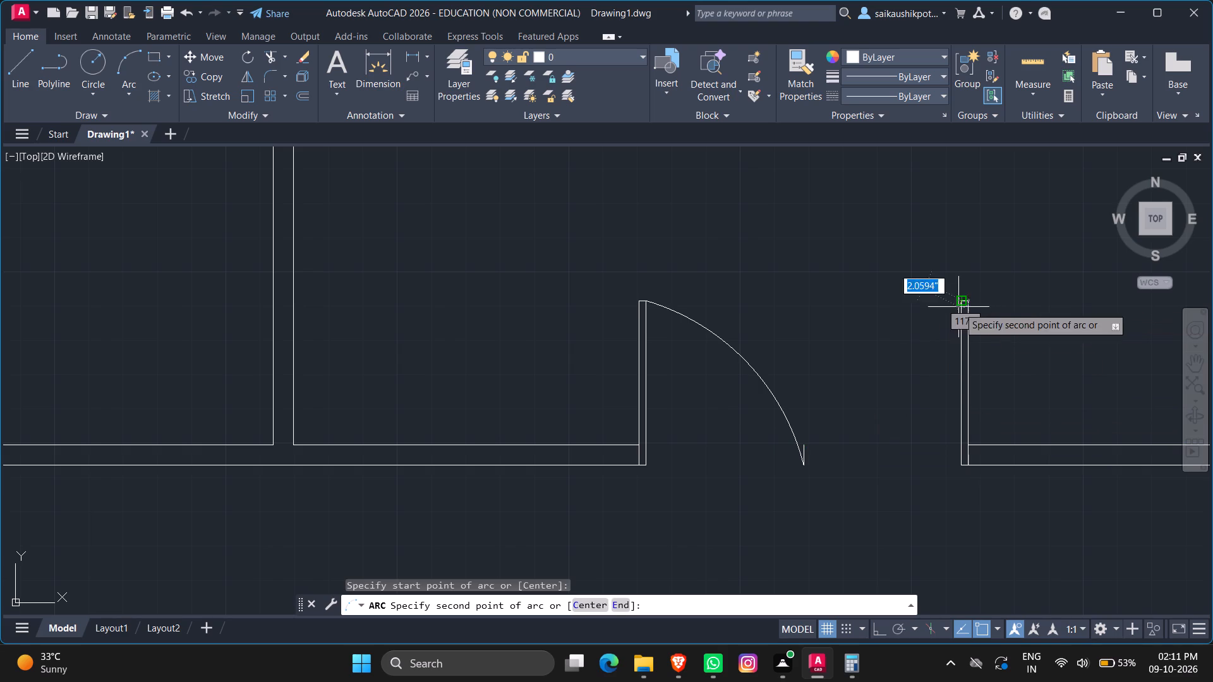
pyautogui.click(883, 356)
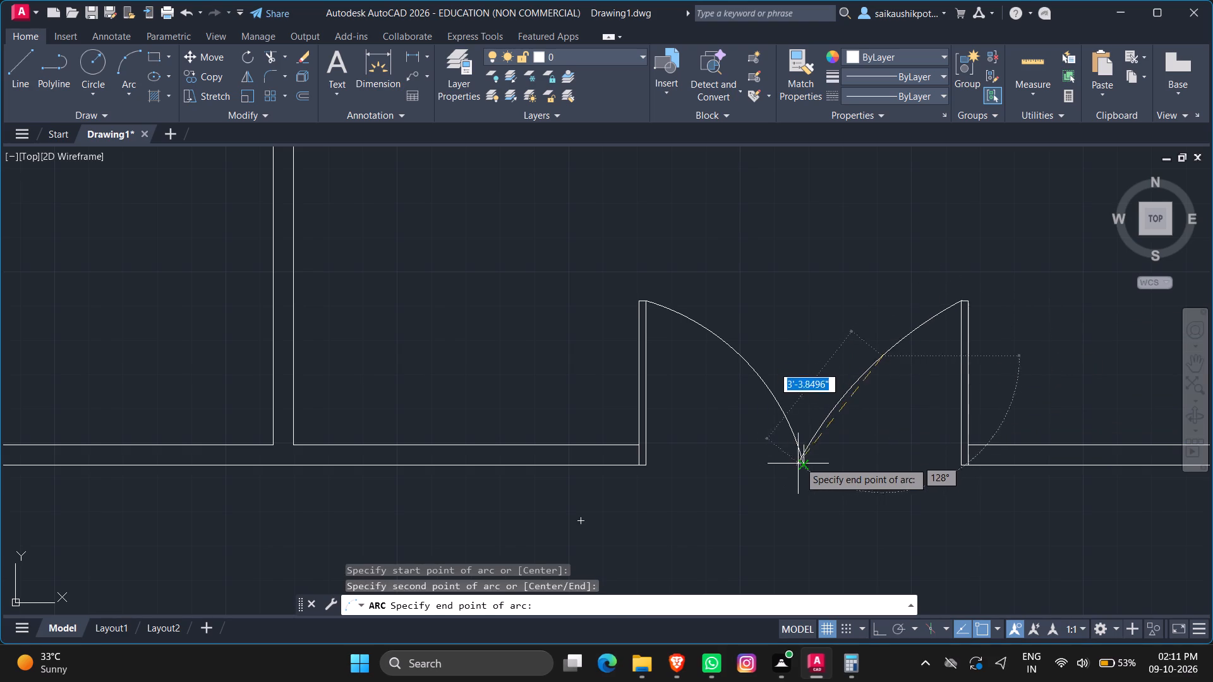
pyautogui.scroll(3, 802, 467)
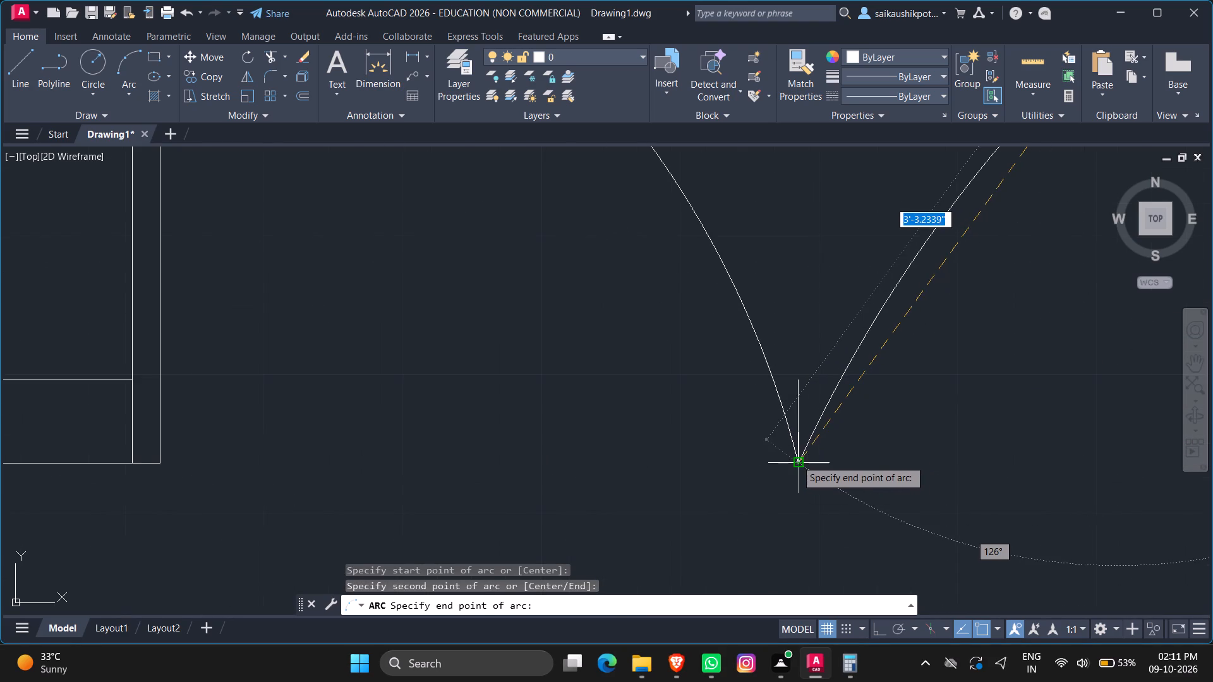
pyautogui.click(795, 458)
pyautogui.scroll(-2, 795, 478)
# Stretch the east swing arc's midpoint outward to the northwest to give the arc a rounder curve.
pyautogui.click(917, 426)
pyautogui.click(846, 357)
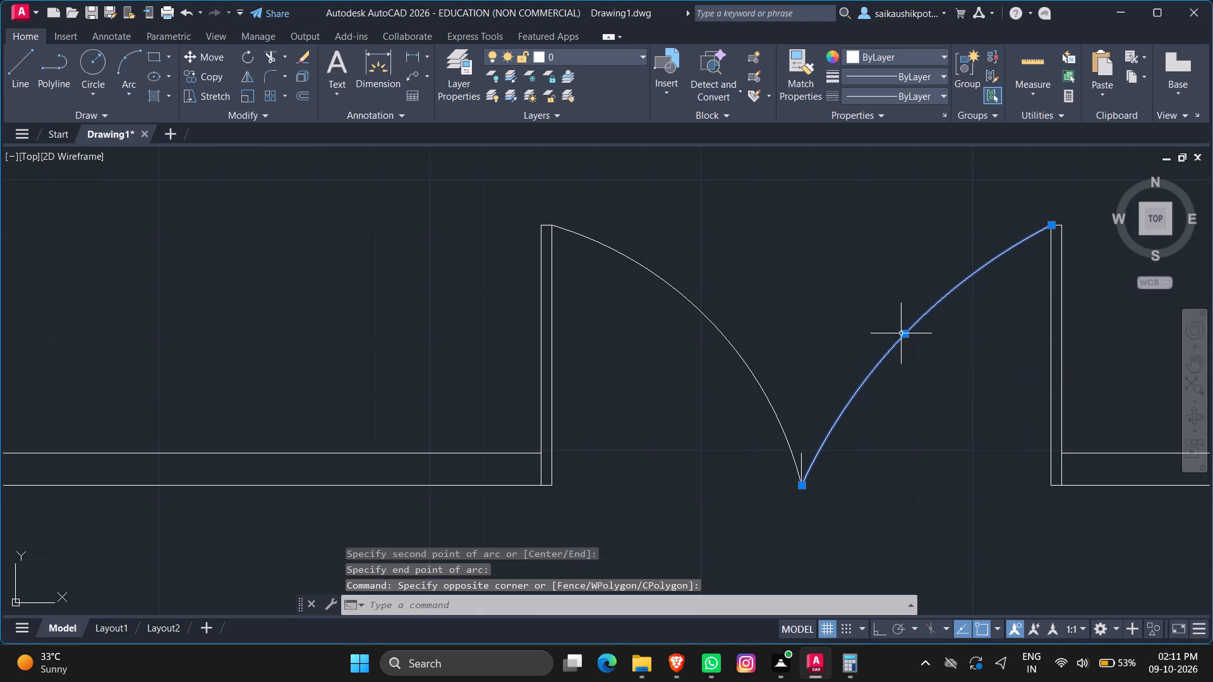
pyautogui.click(904, 333)
pyautogui.scroll(2, 891, 306)
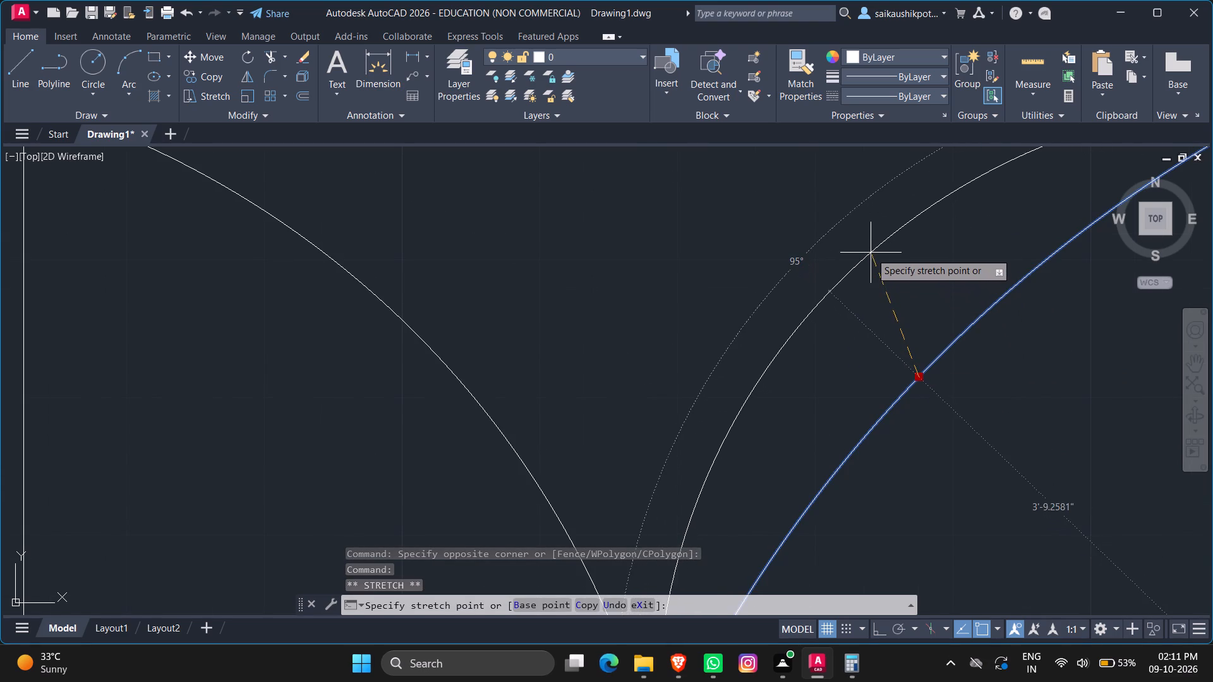
pyautogui.click(874, 254)
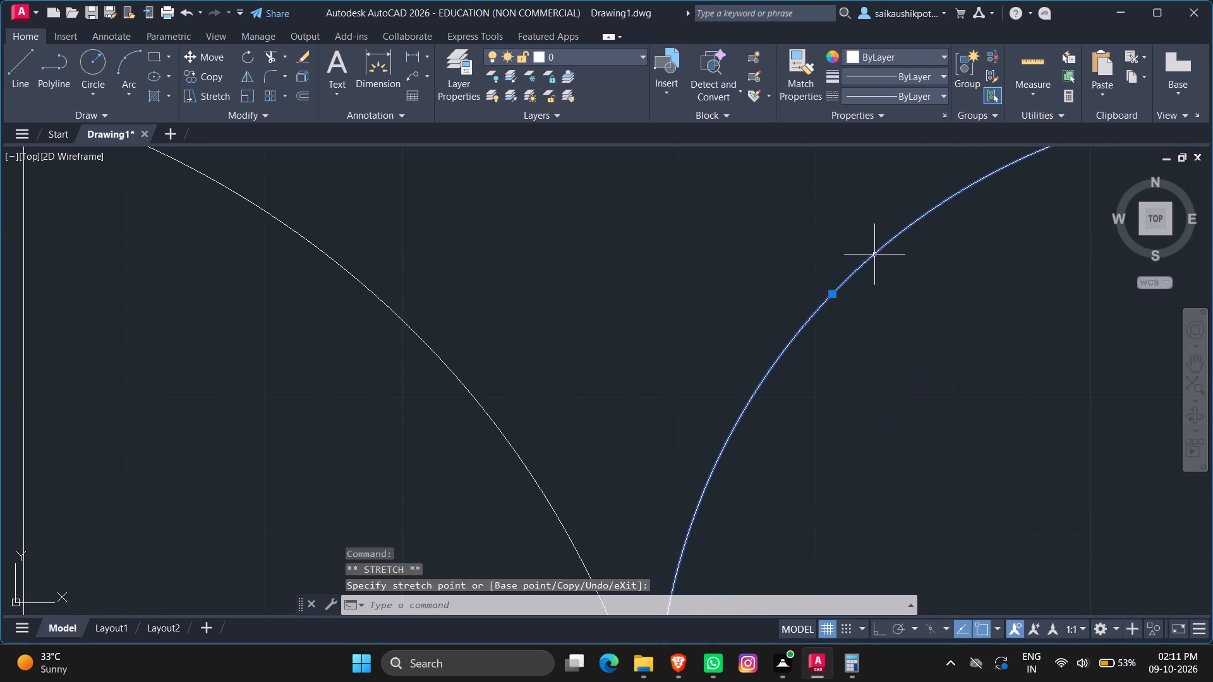
pyautogui.scroll(-3, 882, 260)
pyautogui.scroll(2, 844, 340)
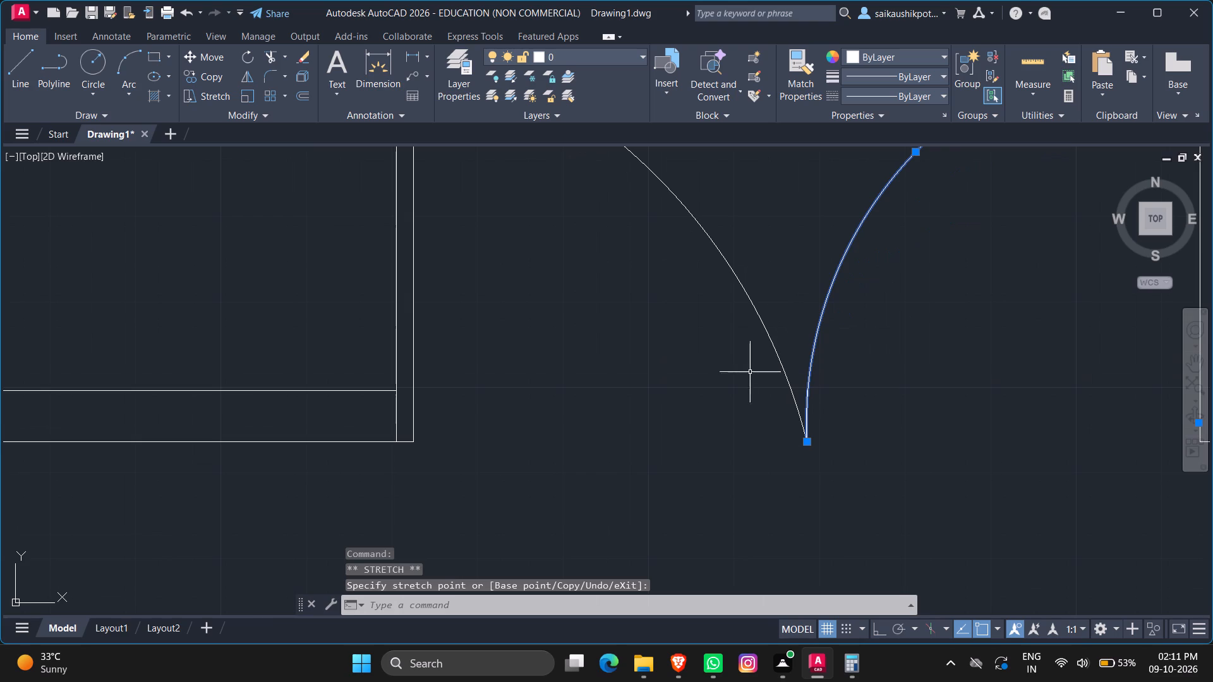
pyautogui.press('Escape')
# Stretch the west swing arc's midpoint outward to the northeast to give the arc a rounder curve.
pyautogui.scroll(-1, 673, 389)
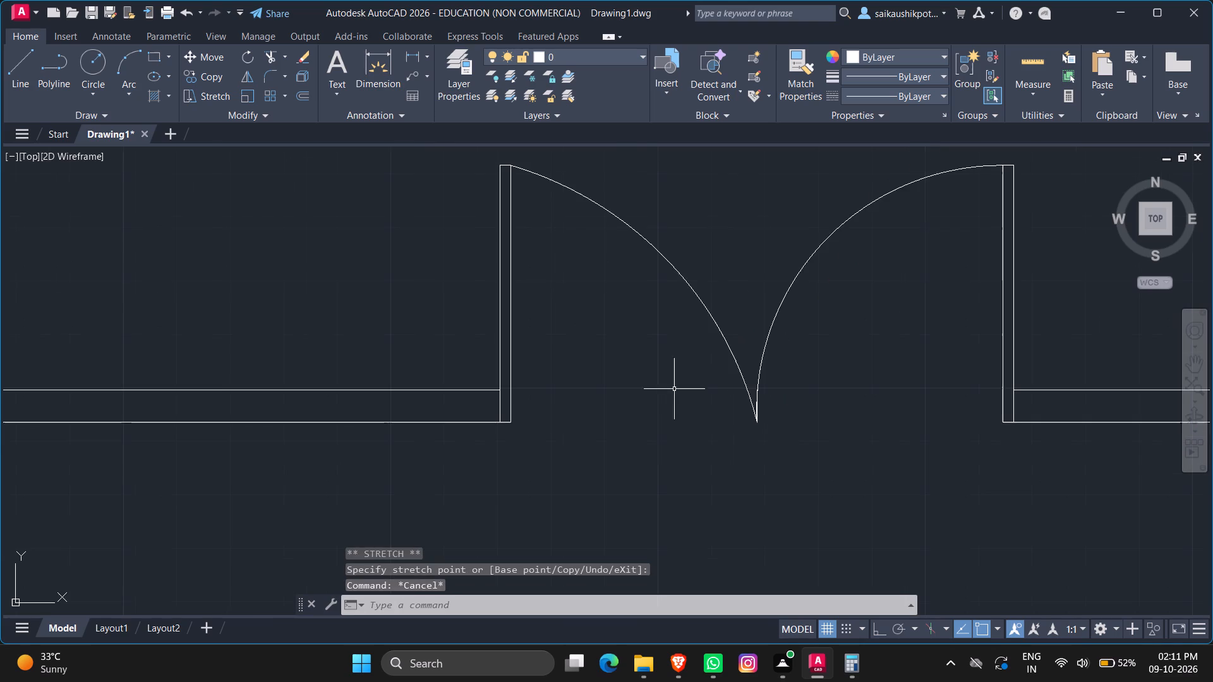
pyautogui.click(707, 282)
pyautogui.click(655, 332)
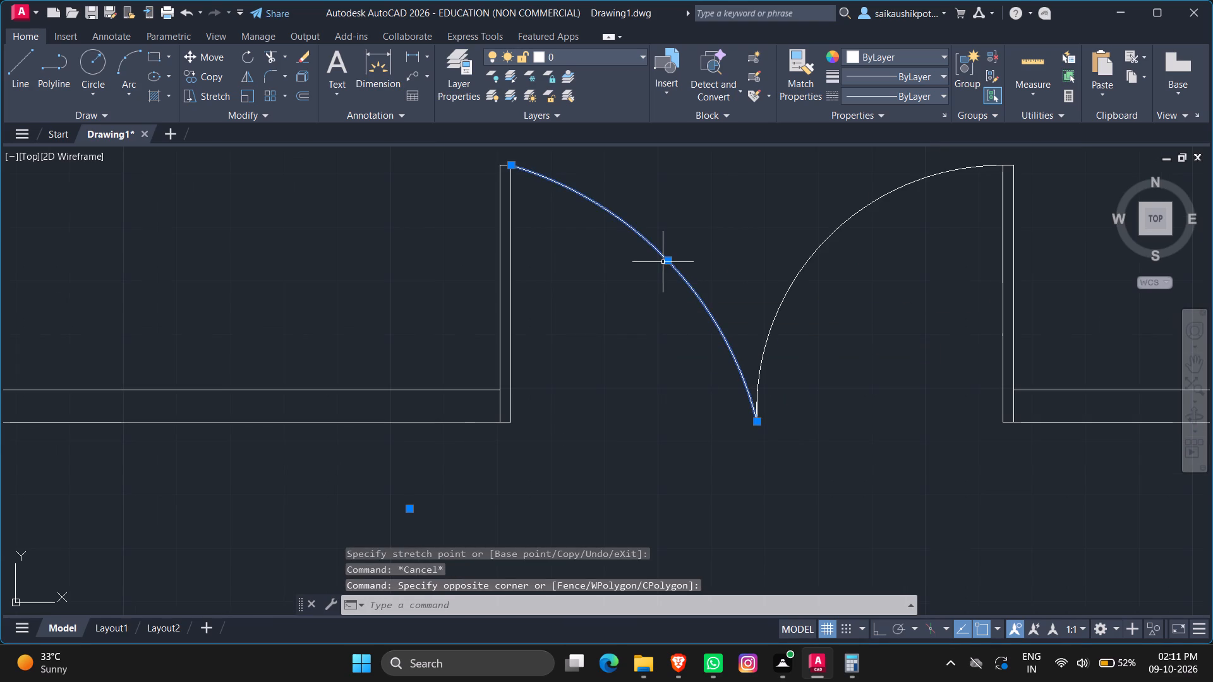
pyautogui.click(668, 262)
pyautogui.scroll(2, 689, 249)
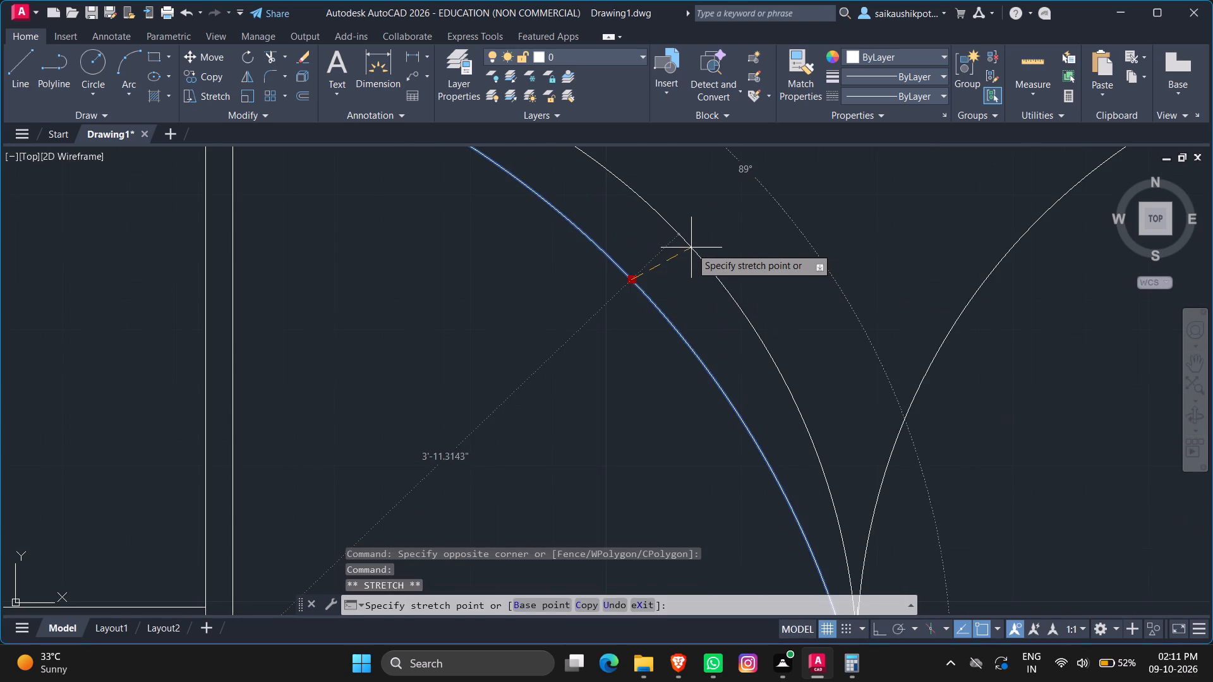
pyautogui.scroll(-1, 701, 249)
pyautogui.scroll(1, 693, 249)
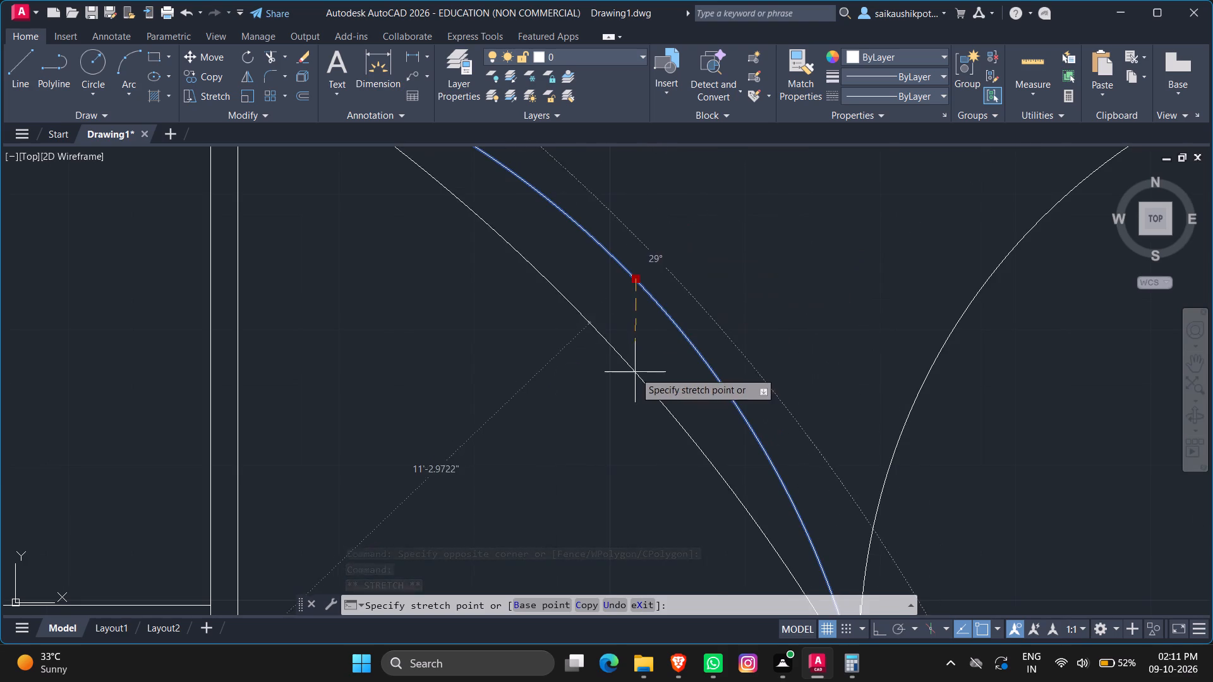
pyautogui.scroll(-2, 636, 372)
pyautogui.scroll(3, 646, 304)
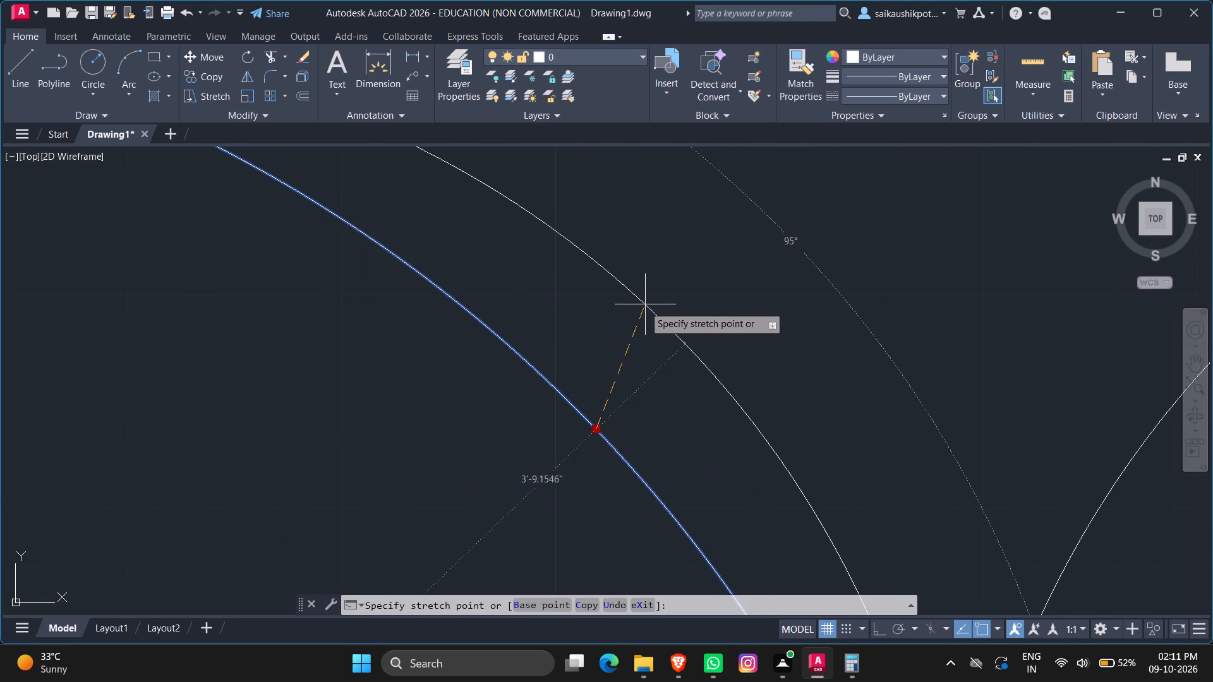
pyautogui.click(642, 310)
pyautogui.scroll(-2, 668, 308)
pyautogui.press('Escape')
pyautogui.press('Escape')
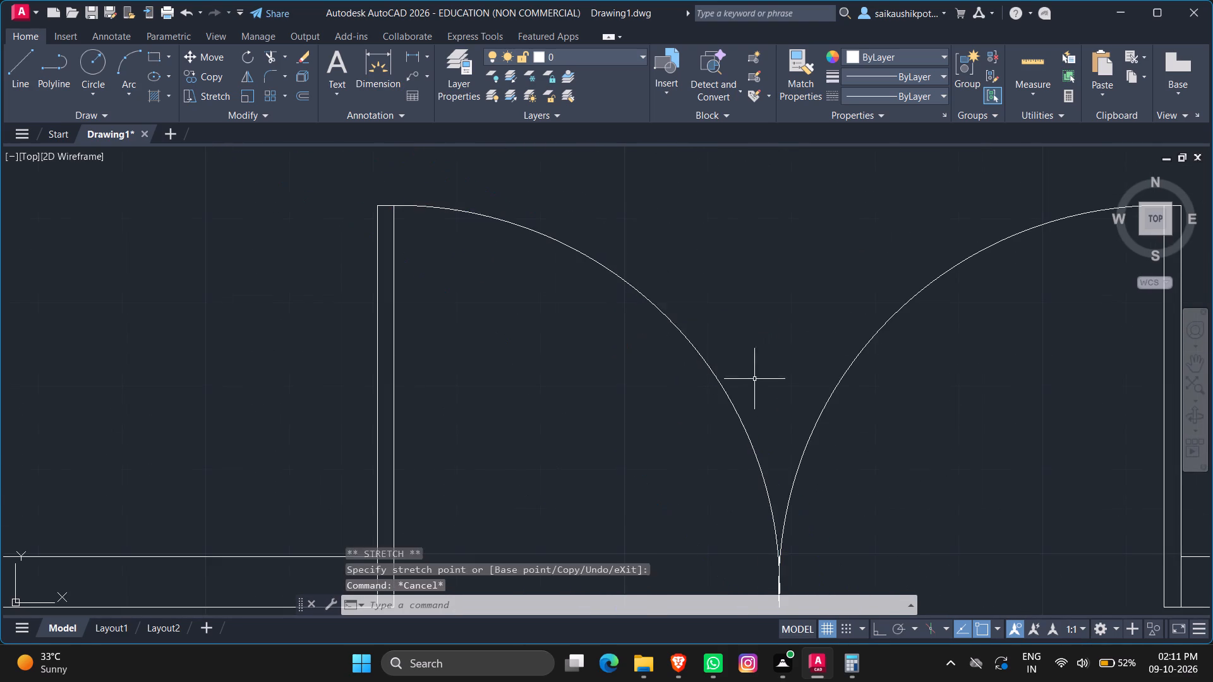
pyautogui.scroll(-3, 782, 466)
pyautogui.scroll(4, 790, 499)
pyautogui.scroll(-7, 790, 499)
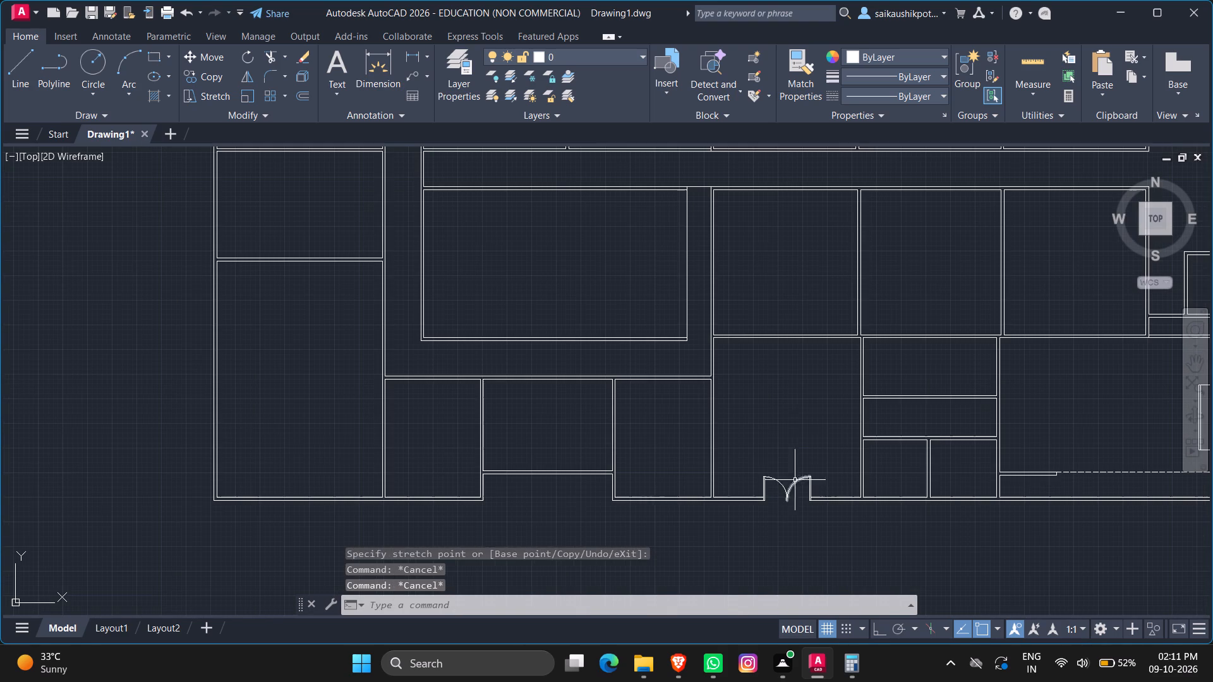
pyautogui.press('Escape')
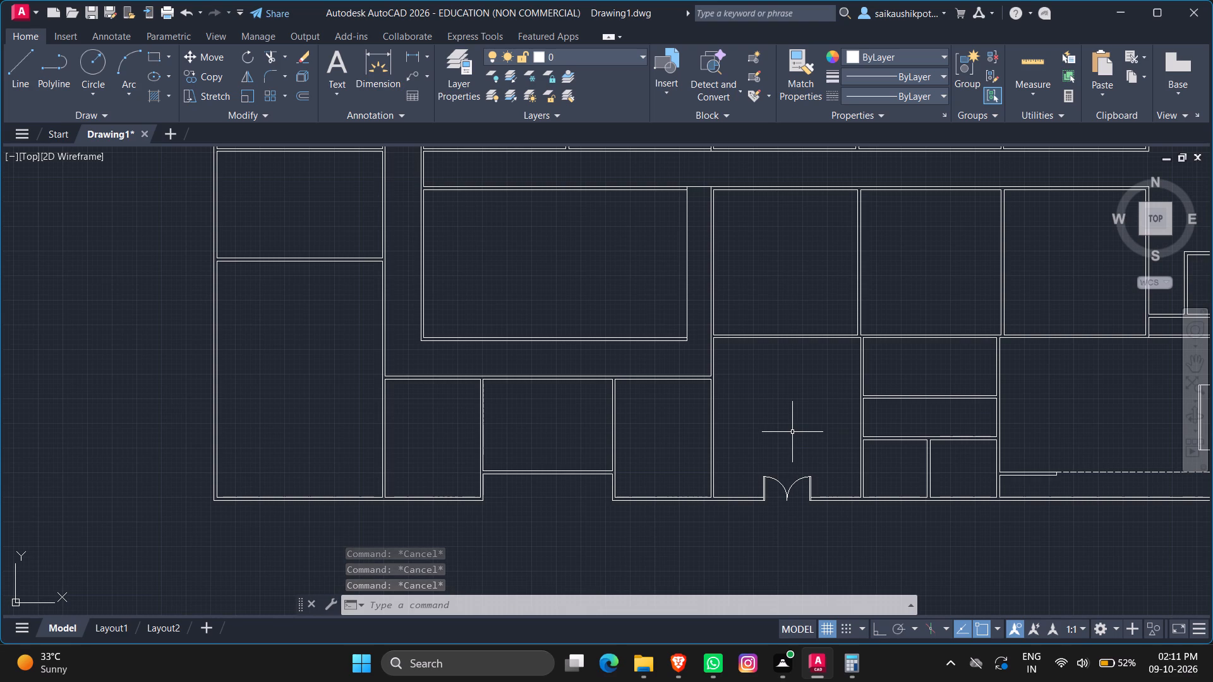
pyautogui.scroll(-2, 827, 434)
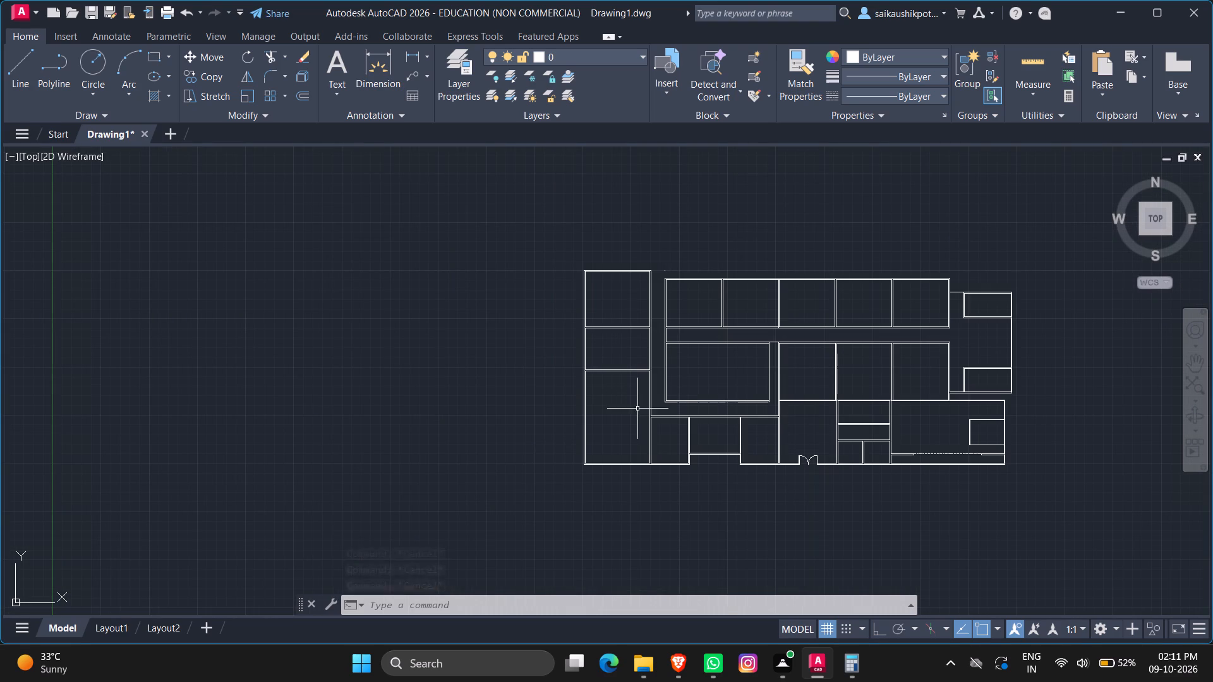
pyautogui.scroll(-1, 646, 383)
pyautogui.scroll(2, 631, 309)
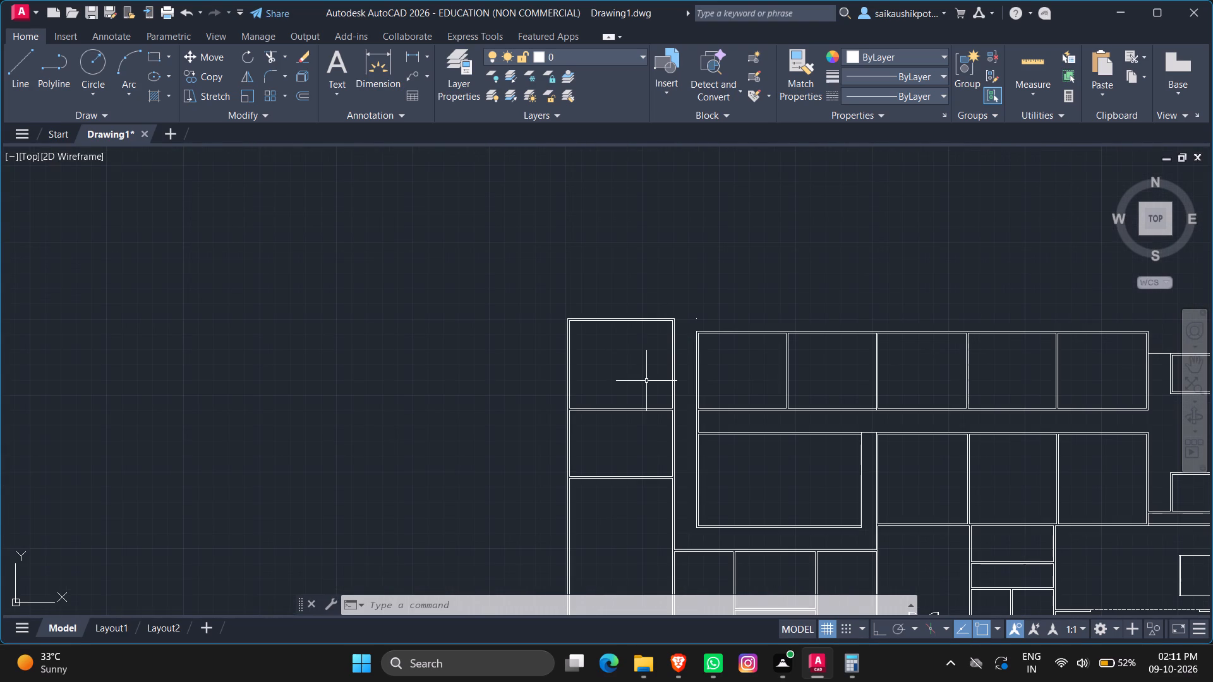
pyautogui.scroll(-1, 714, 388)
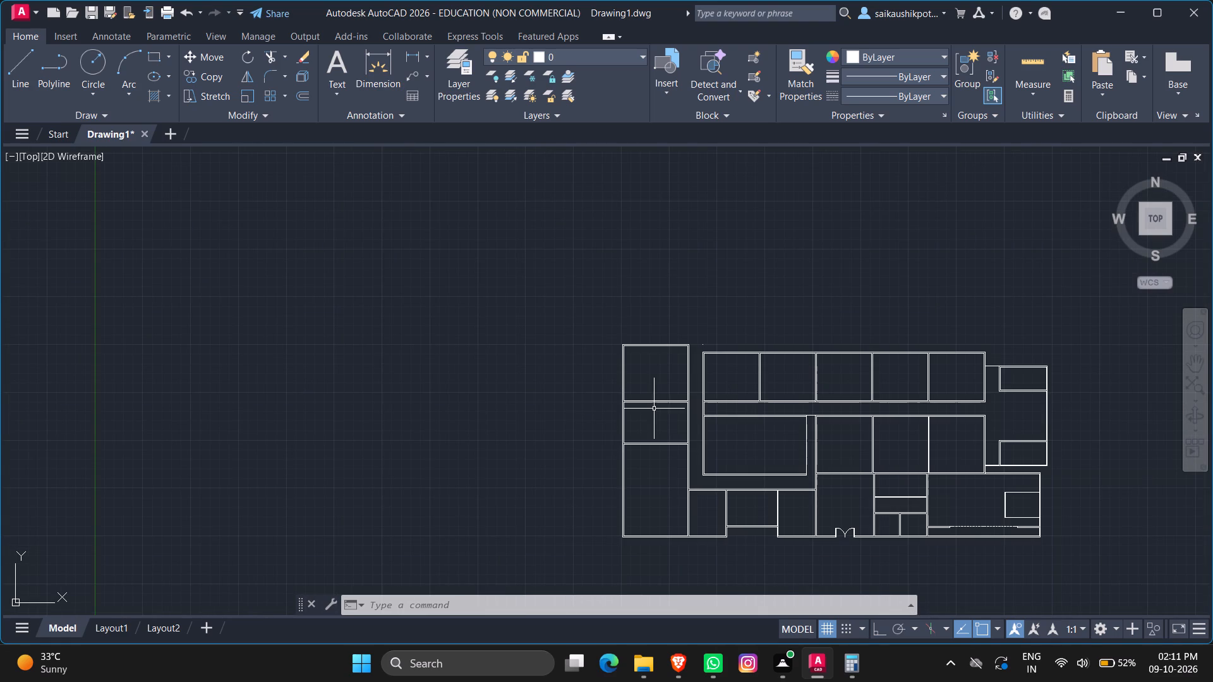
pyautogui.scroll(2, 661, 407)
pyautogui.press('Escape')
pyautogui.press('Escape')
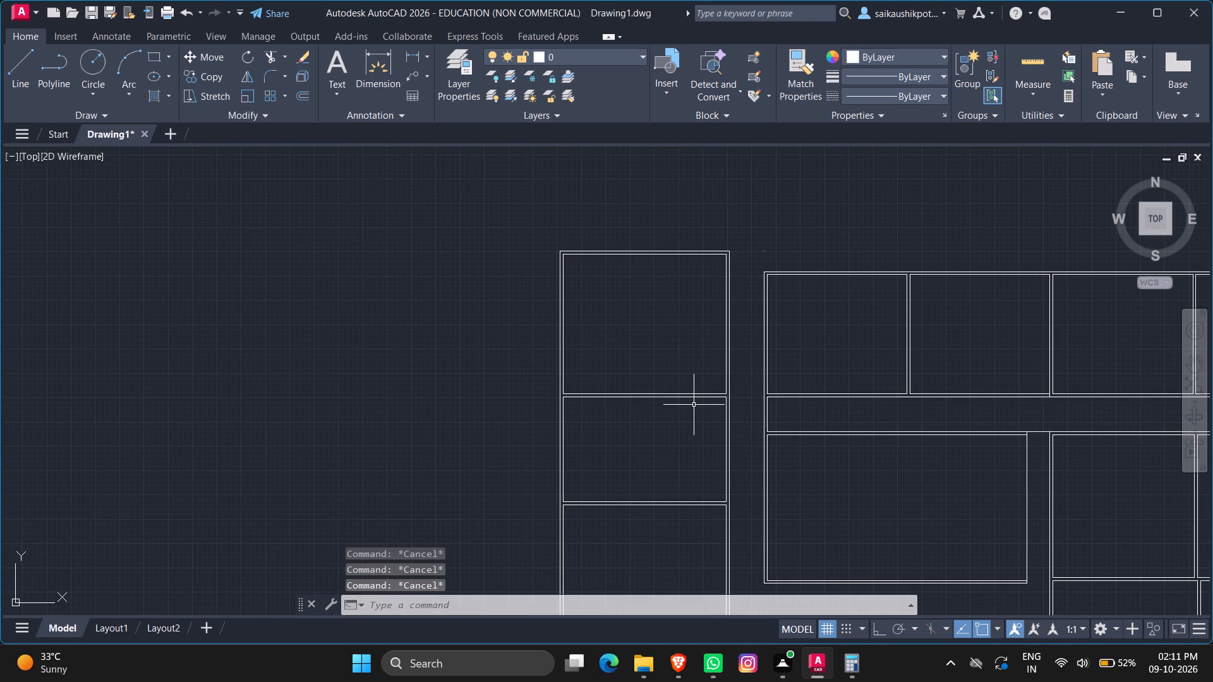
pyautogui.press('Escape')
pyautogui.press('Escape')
# With Ortho on, draw a horizontal line about 2'-2" long across the northwest room's east wall, just north of its south partition.
pyautogui.scroll(2, 726, 390)
pyautogui.scroll(2, 670, 402)
pyautogui.press('Escape')
pyautogui.press('Escape')
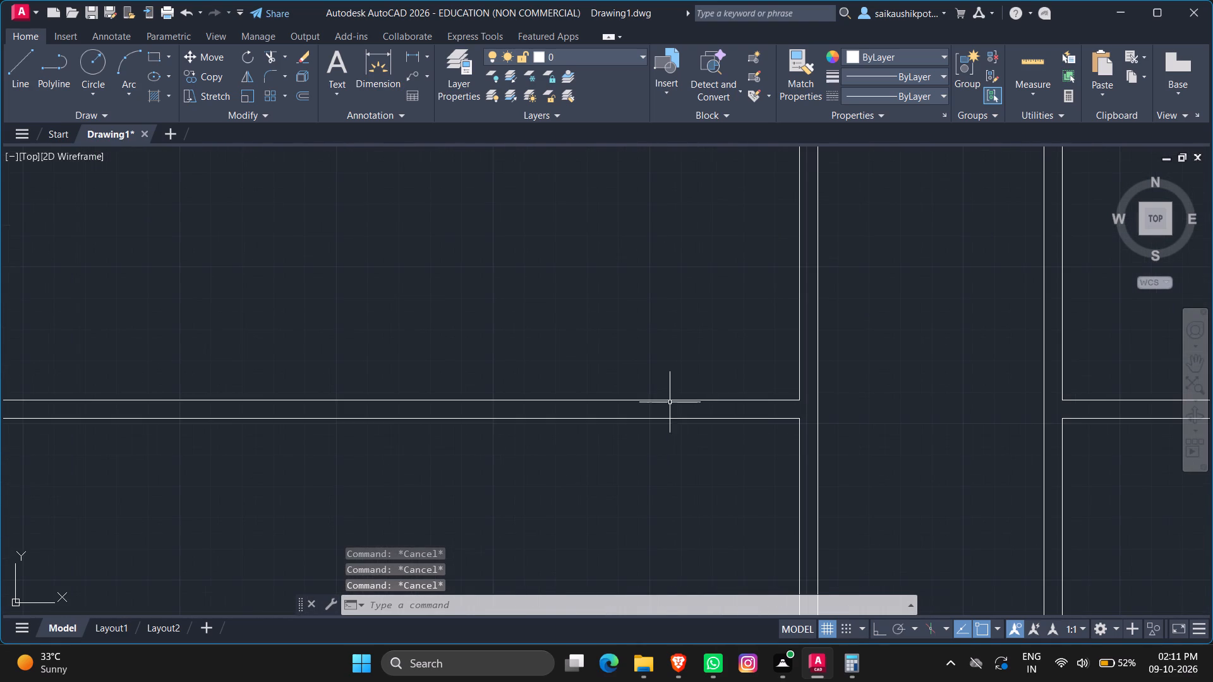
pyautogui.press('Escape')
pyautogui.press('Escape')
pyautogui.press('Escape')
pyautogui.press('Escape')
pyautogui.press('Escape')
pyautogui.press('Escape')
pyautogui.press('Escape')
pyautogui.press('Escape')
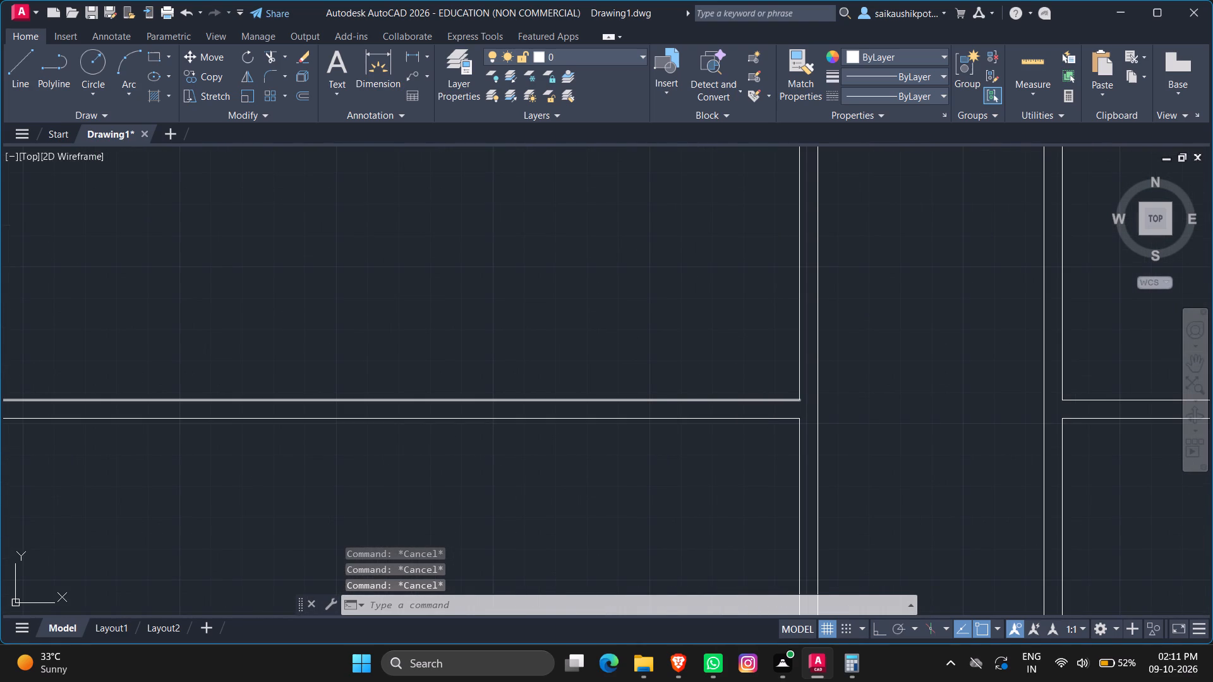
pyautogui.press('l')
pyautogui.press('Return')
pyautogui.scroll(1, 814, 383)
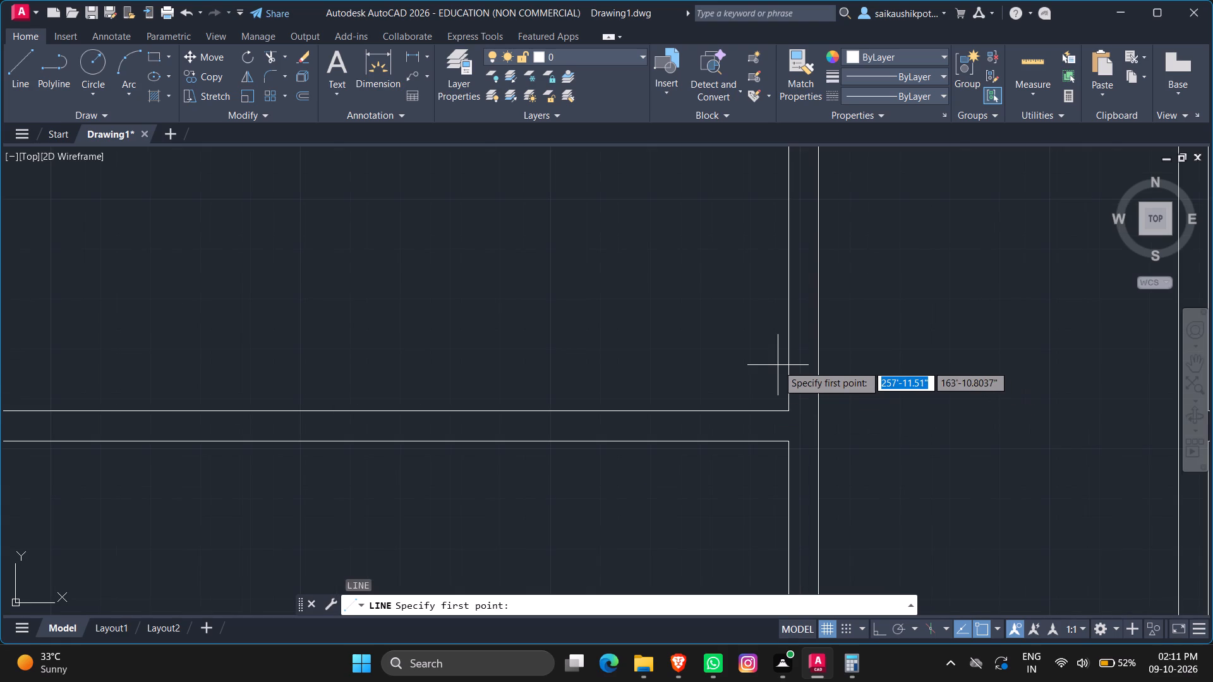
pyautogui.click(838, 361)
pyautogui.press('F8')
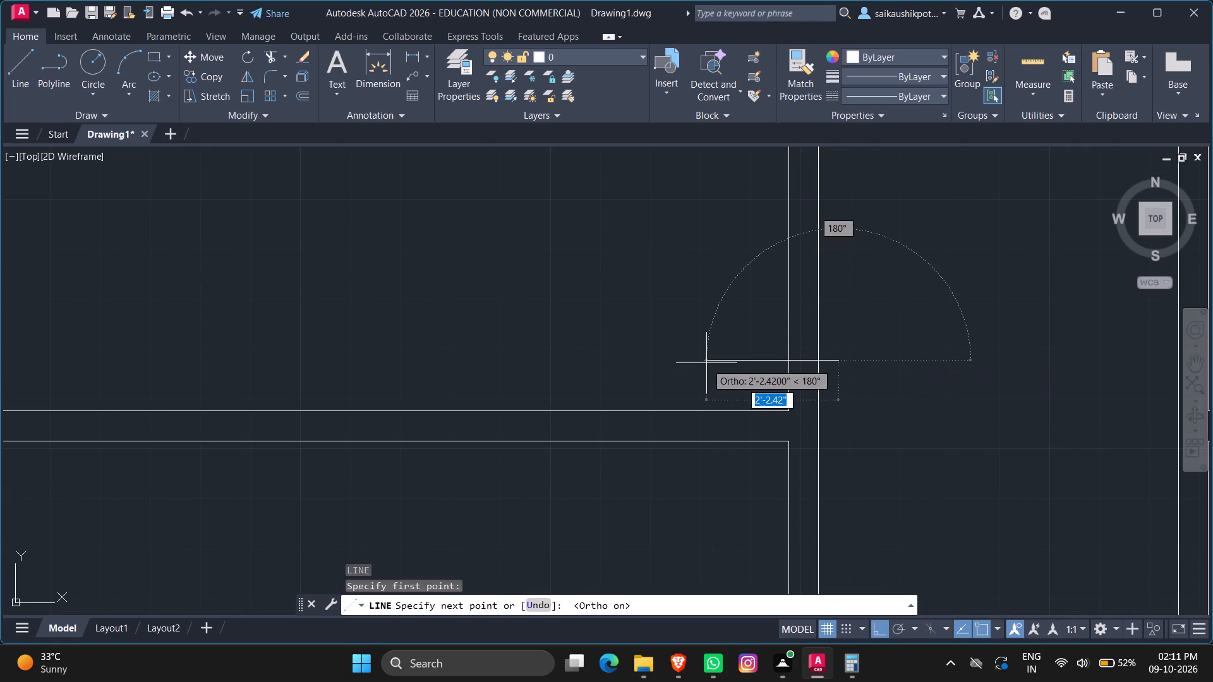
pyautogui.click(706, 363)
pyautogui.press('Escape')
pyautogui.press('Escape')
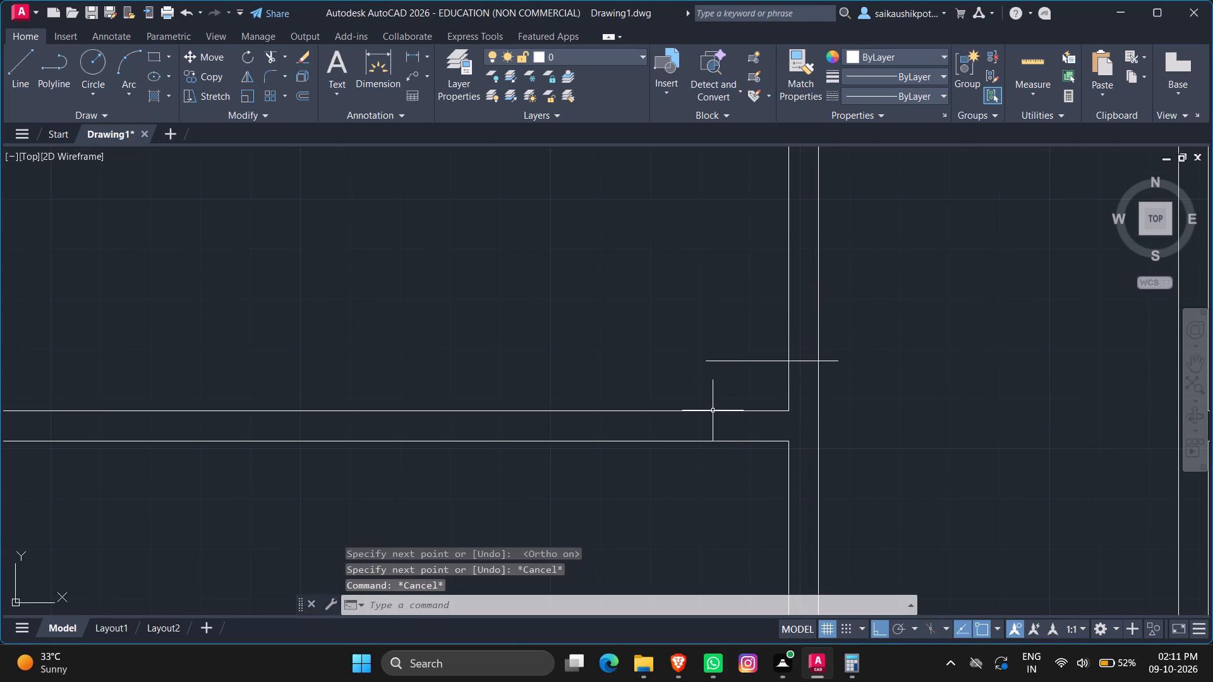
# Trim both overhanging ends of the line back to the wall faces, leaving a jamb line across the wall thickness.
pyautogui.write('TR')
pyautogui.press('Return')
pyautogui.press('Return')
pyautogui.click(749, 375)
pyautogui.click(747, 354)
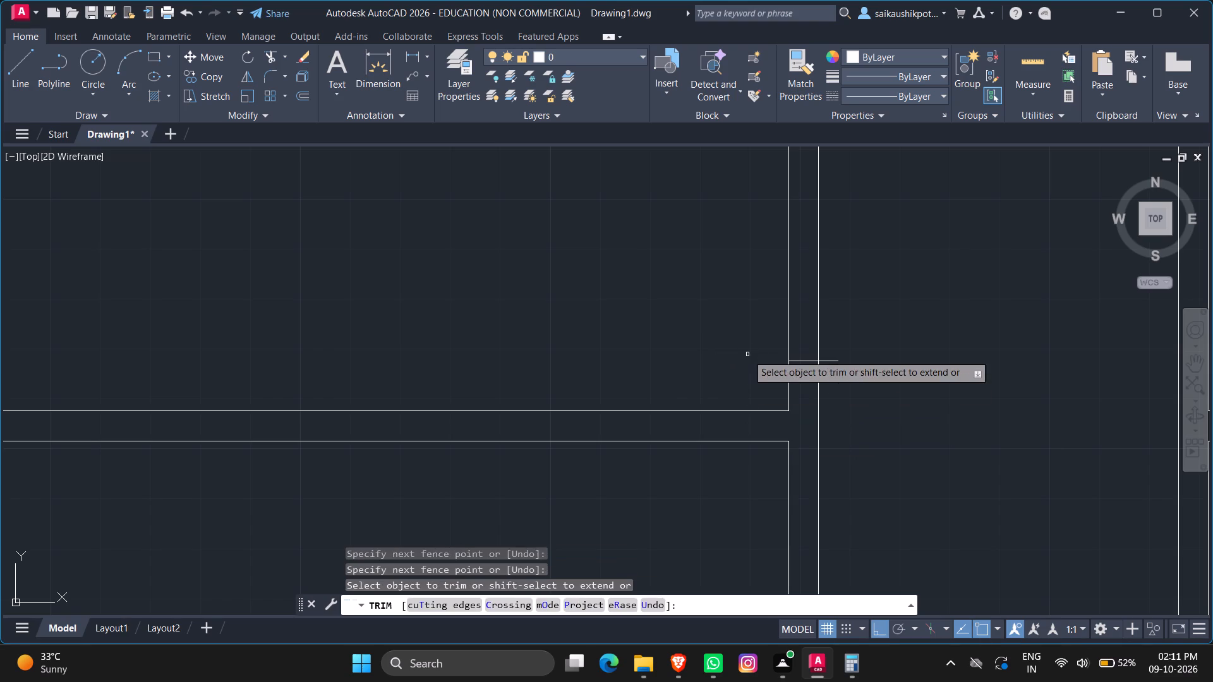
pyautogui.click(826, 368)
pyautogui.click(827, 356)
pyautogui.press('Escape')
pyautogui.press('Escape')
pyautogui.press('Escape')
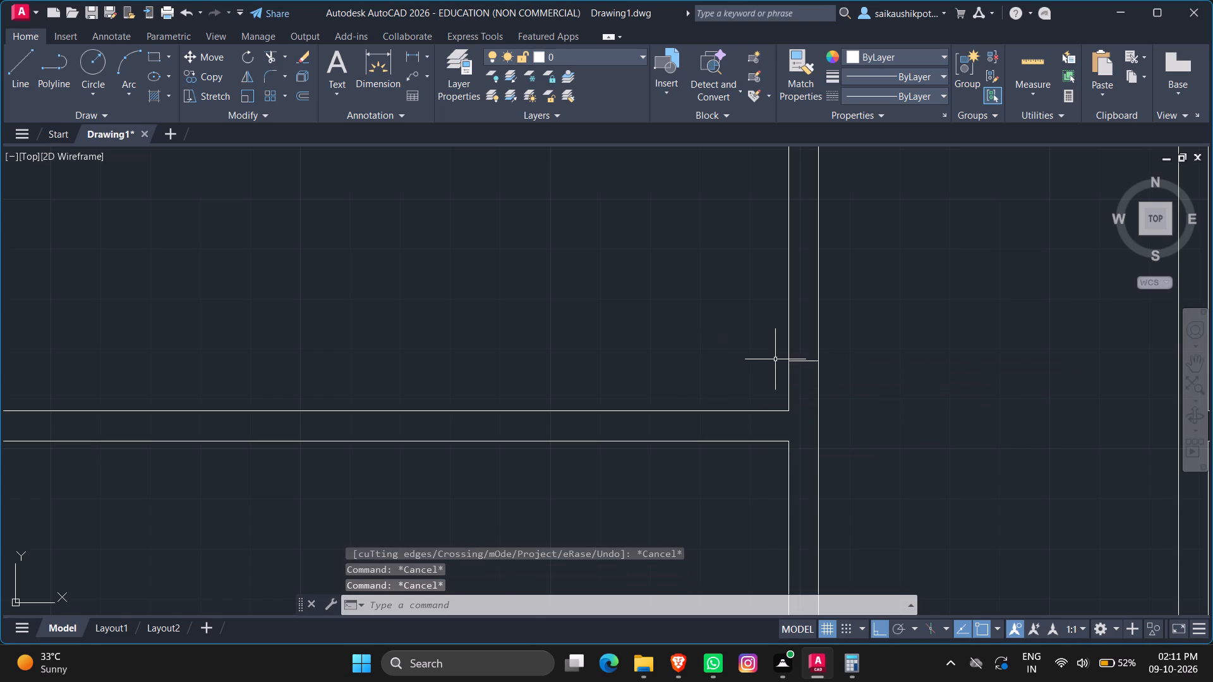
# Offset the jamb line 4' to the north within the northwest room's east wall.
pyautogui.scroll(2, 779, 356)
pyautogui.scroll(-4, 667, 382)
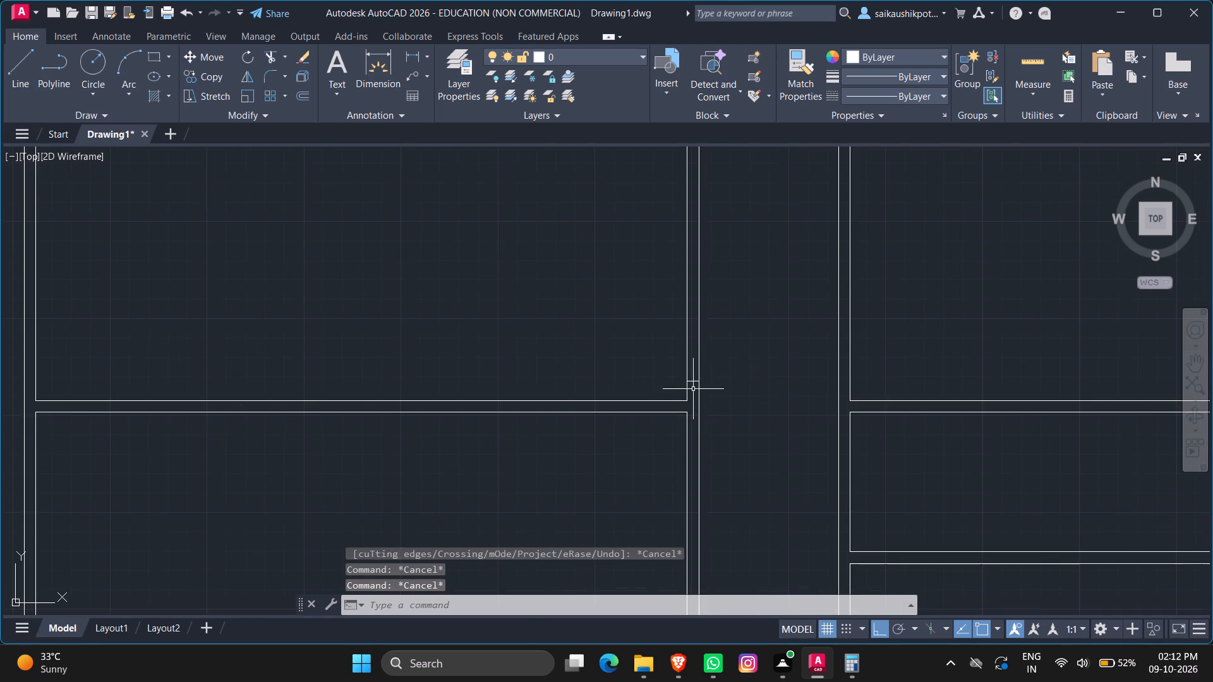
pyautogui.scroll(-2, 755, 426)
pyautogui.scroll(2, 731, 361)
pyautogui.press('Escape')
pyautogui.press('Escape')
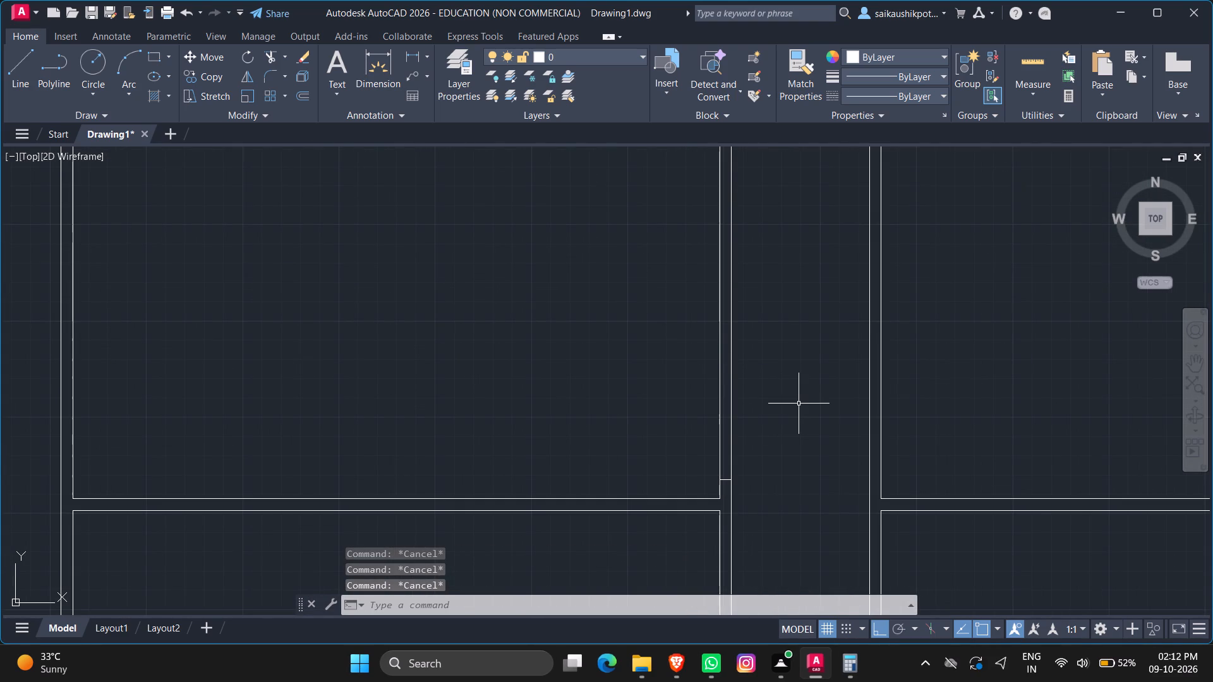
pyautogui.press('o')
pyautogui.press('Return')
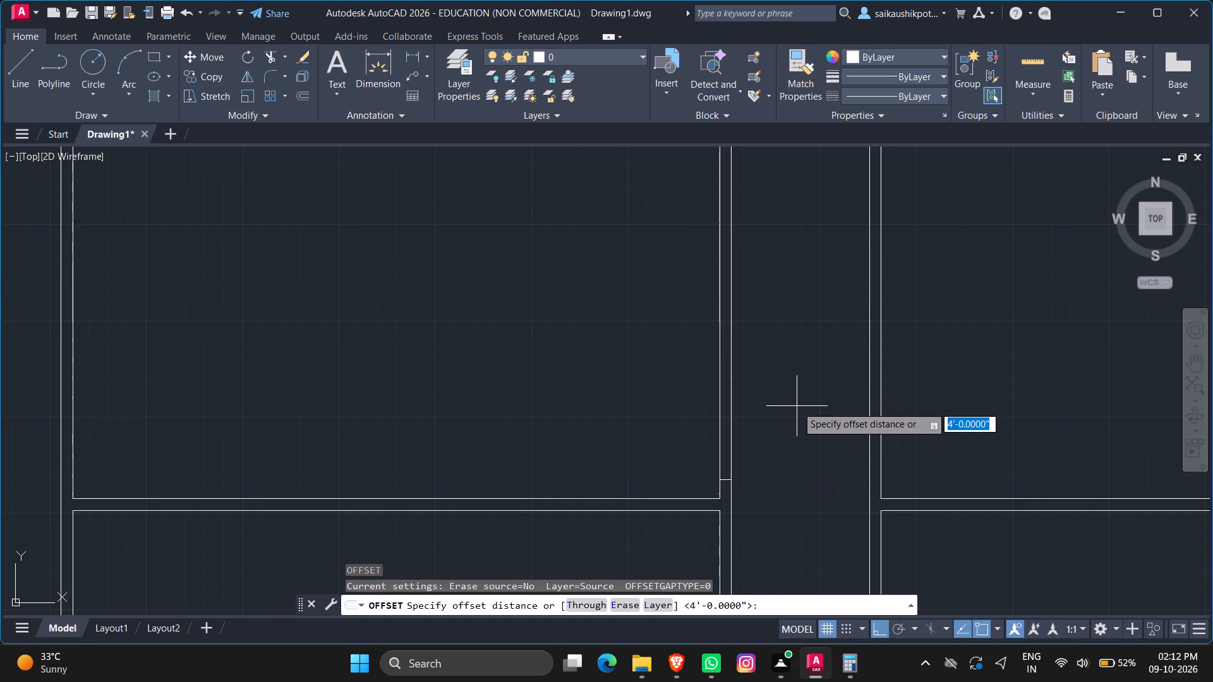
pyautogui.write("4'")
pyautogui.press('Return')
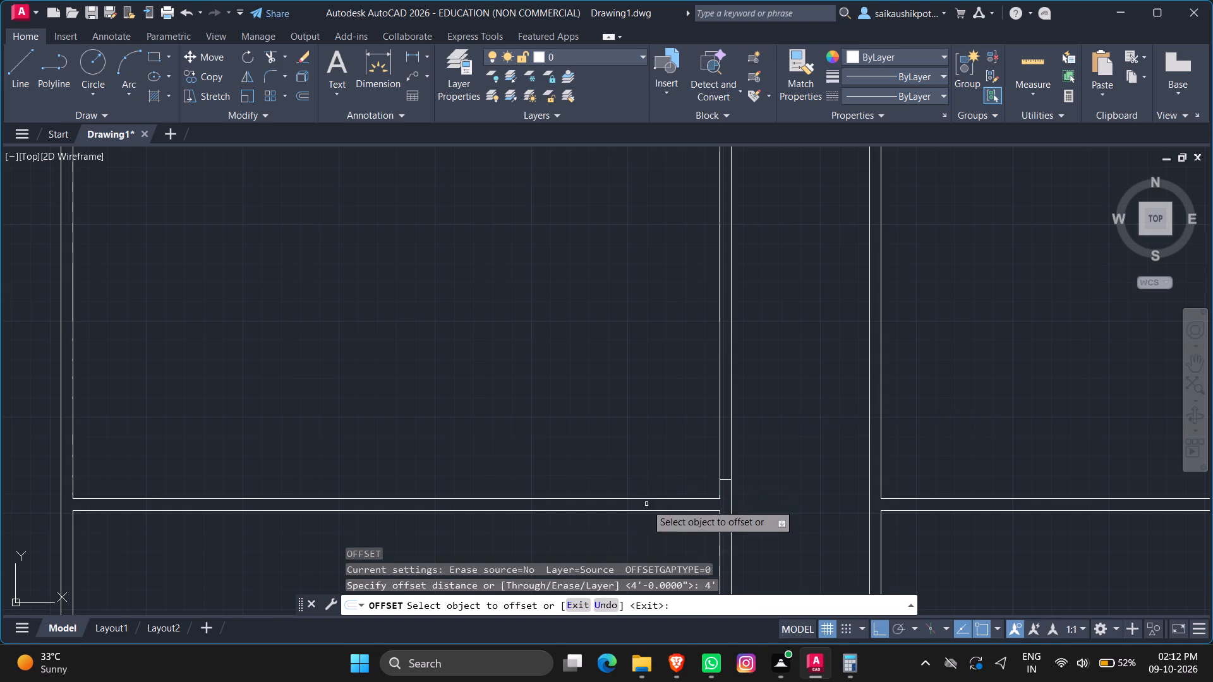
pyautogui.scroll(2, 684, 482)
pyautogui.click(763, 472)
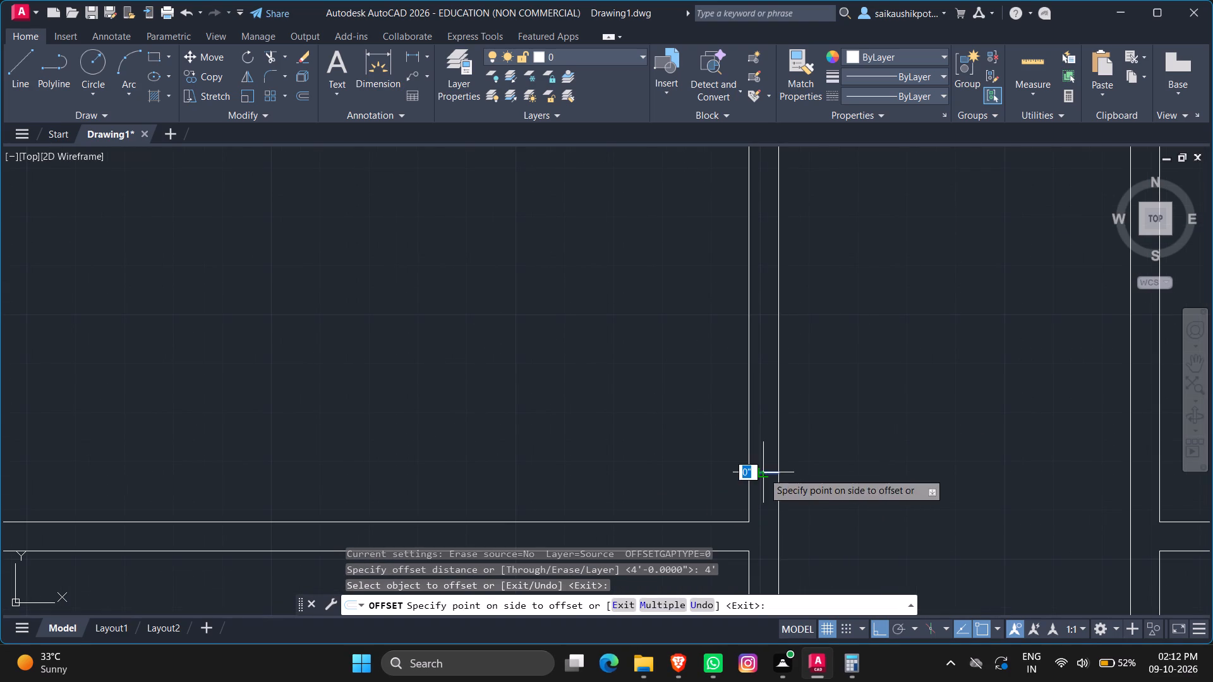
pyautogui.click(753, 340)
pyautogui.press('Escape')
pyautogui.press('Escape')
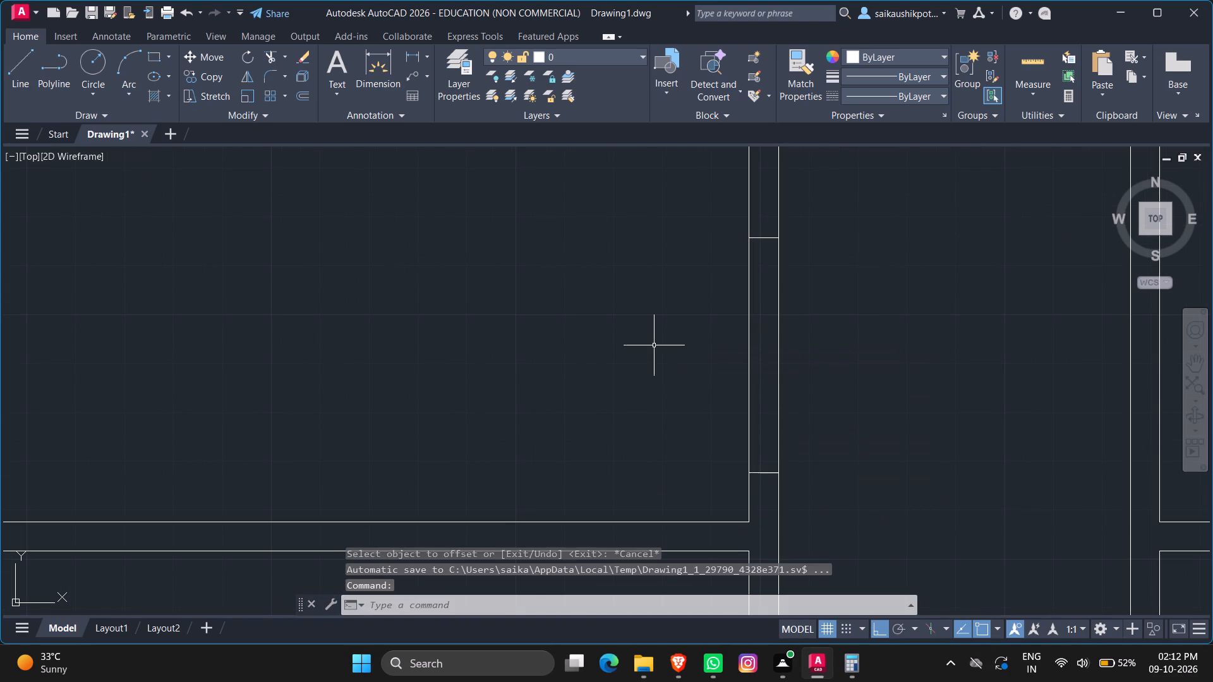
# Trim both wall lines between the two jamb lines to cut a 4' opening in the northwest room's east wall.
pyautogui.write('TR')
pyautogui.press('Return')
pyautogui.press('Return')
pyautogui.moveTo(847, 329); pyautogui.dragTo(815, 337)
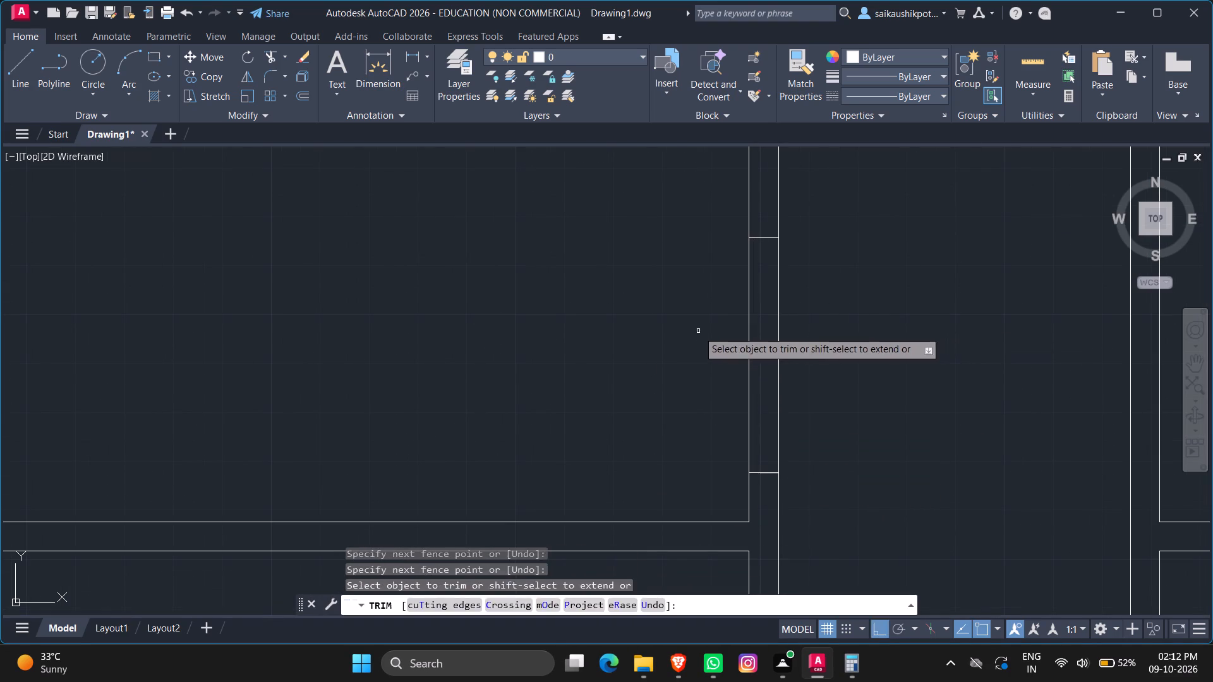
pyautogui.click(698, 331)
pyautogui.click(858, 357)
pyautogui.scroll(-4, 847, 359)
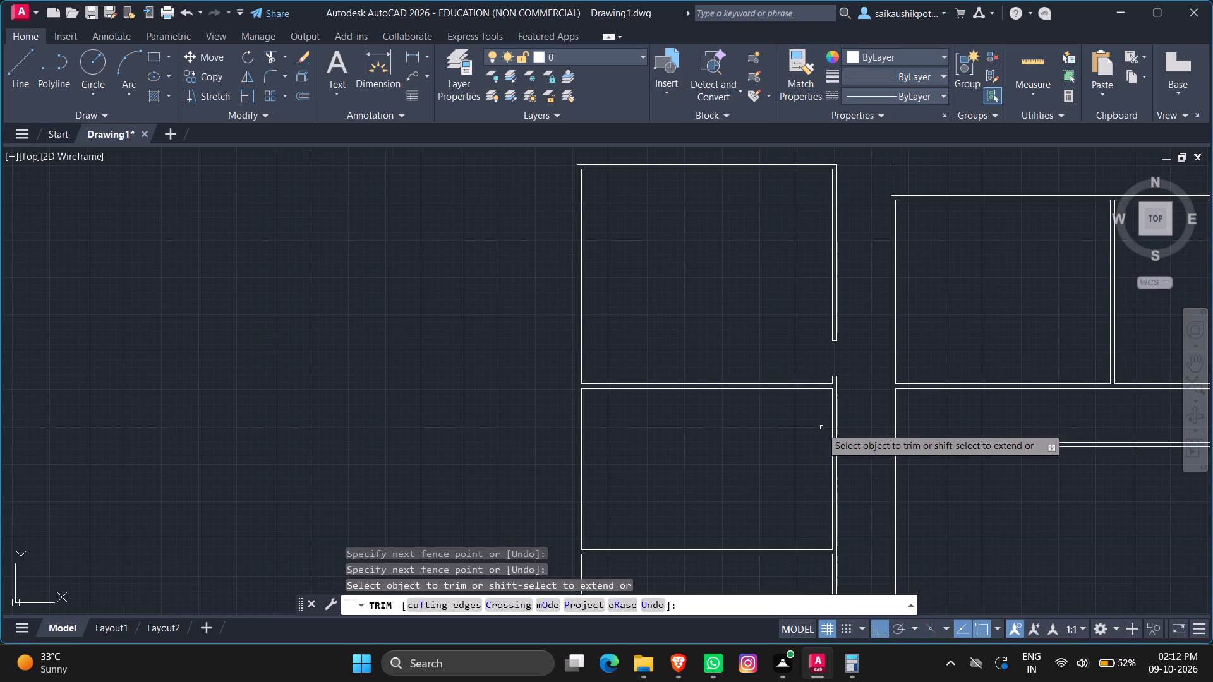
pyautogui.scroll(2, 847, 436)
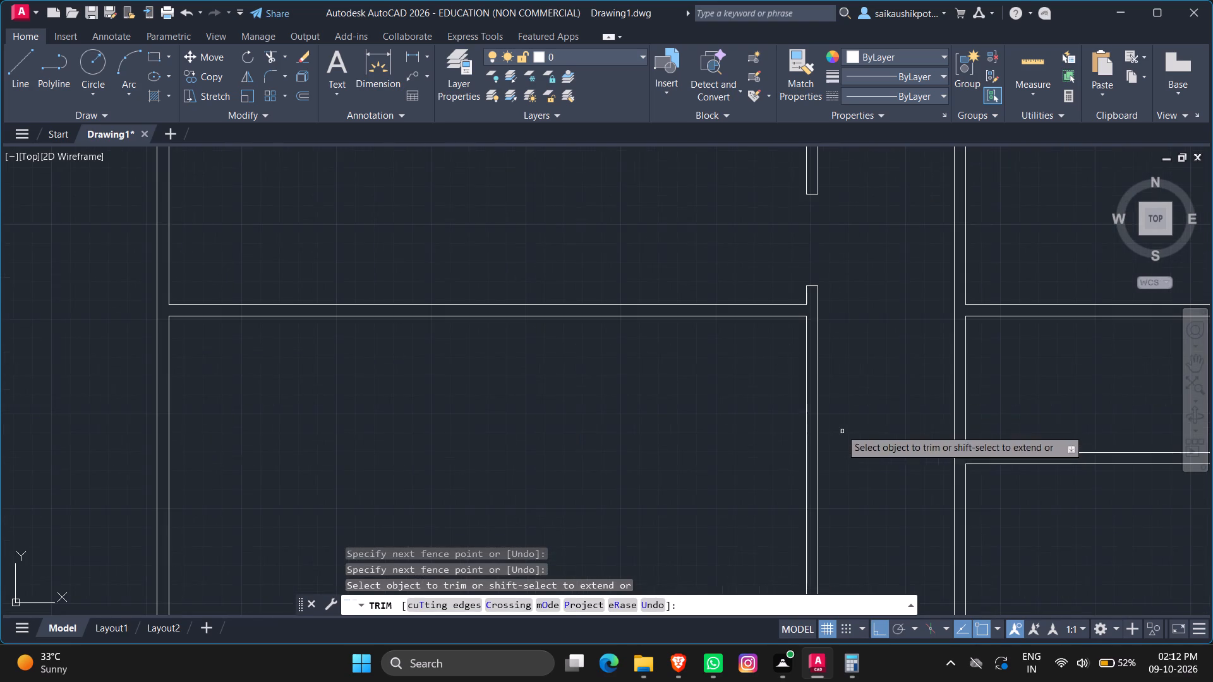
pyautogui.press('Escape')
pyautogui.press('Escape')
# Draw a short horizontal line across the east wall of the room below, just south of the partition between the two rooms.
pyautogui.press('l')
pyautogui.press('Return')
pyautogui.scroll(2, 814, 352)
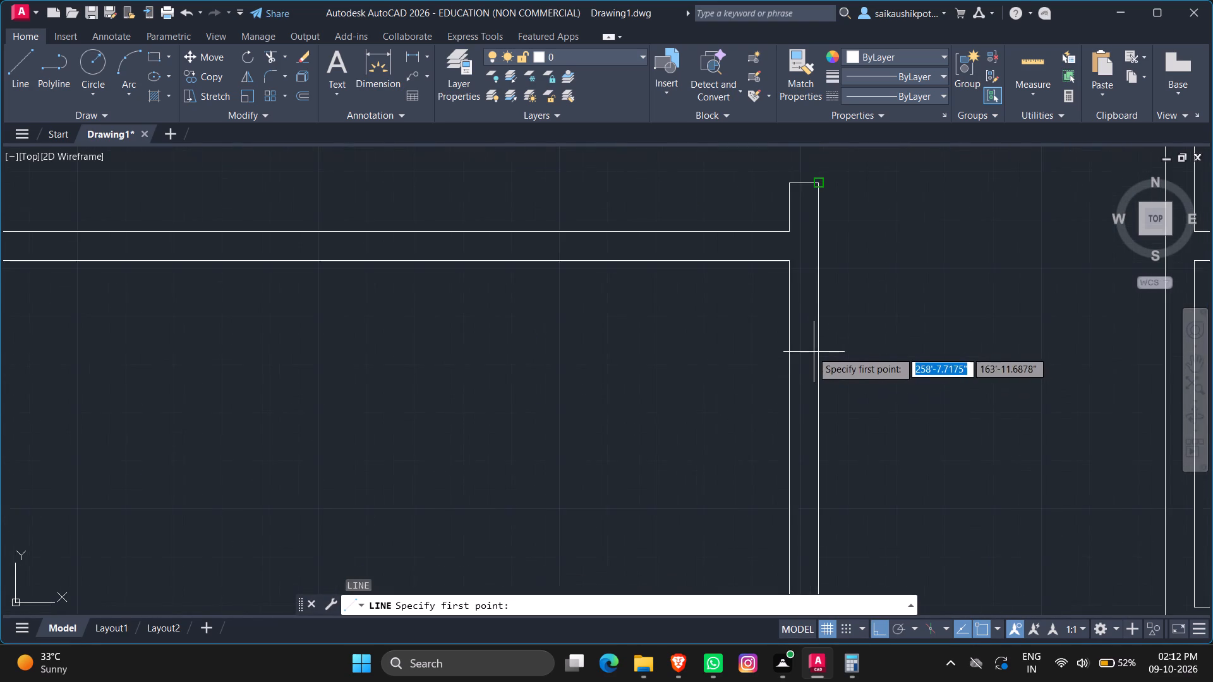
pyautogui.scroll(1, 802, 344)
pyautogui.click(756, 271)
pyautogui.click(890, 269)
pyautogui.press('Escape')
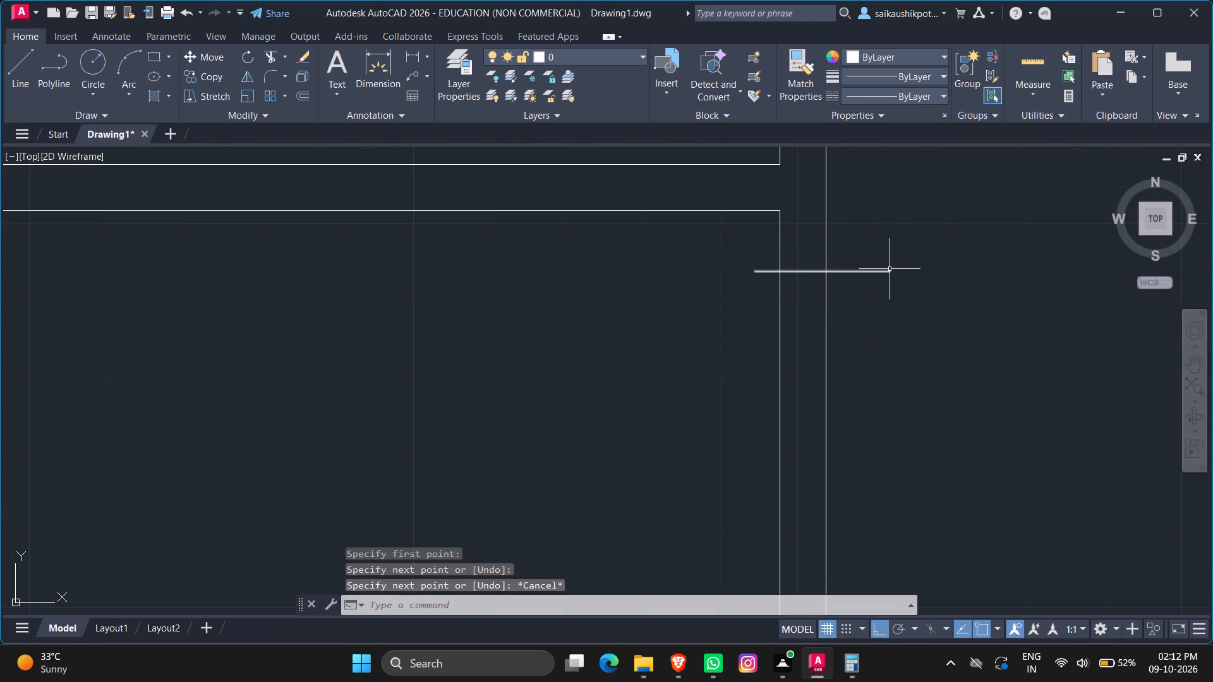
# Trim the new line's overhanging ends back to the wall faces to form the second opening's north jamb.
pyautogui.press('t')
pyautogui.press('r')
pyautogui.press('Return')
pyautogui.press('Return')
pyautogui.click(869, 278)
pyautogui.click(872, 253)
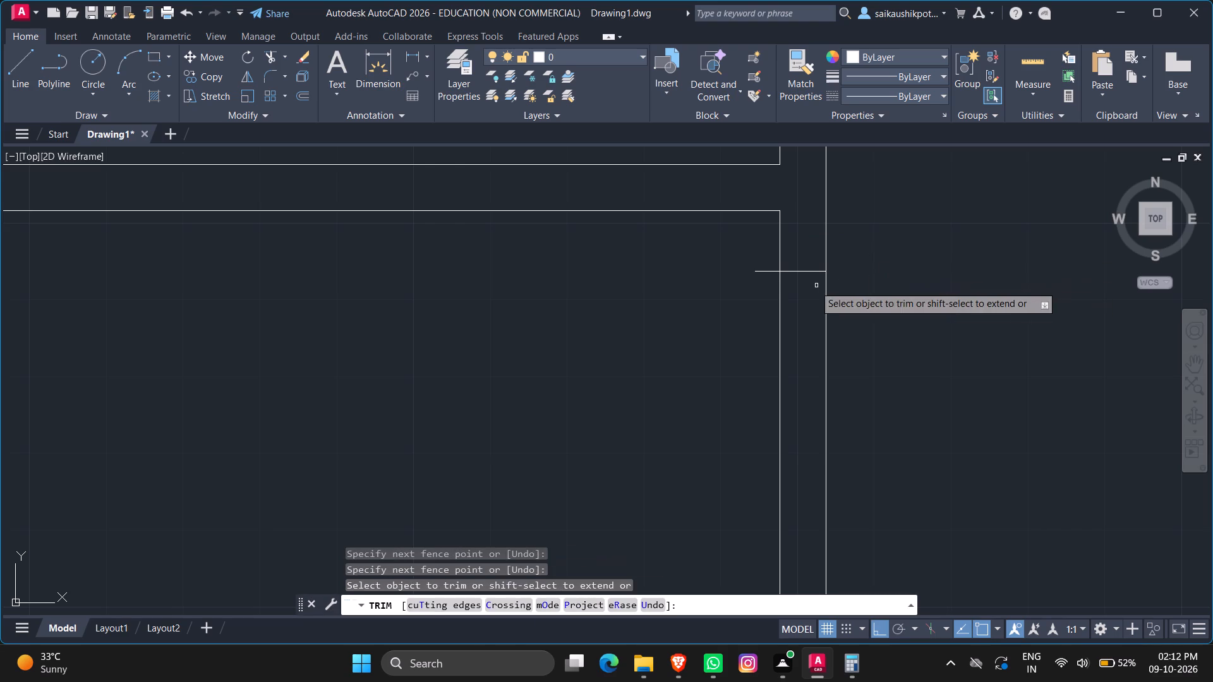
pyautogui.click(768, 280)
pyautogui.click(769, 260)
pyautogui.press('Escape')
# Offset the second opening's north jamb line 4' to the south within the east wall.
pyautogui.press('o')
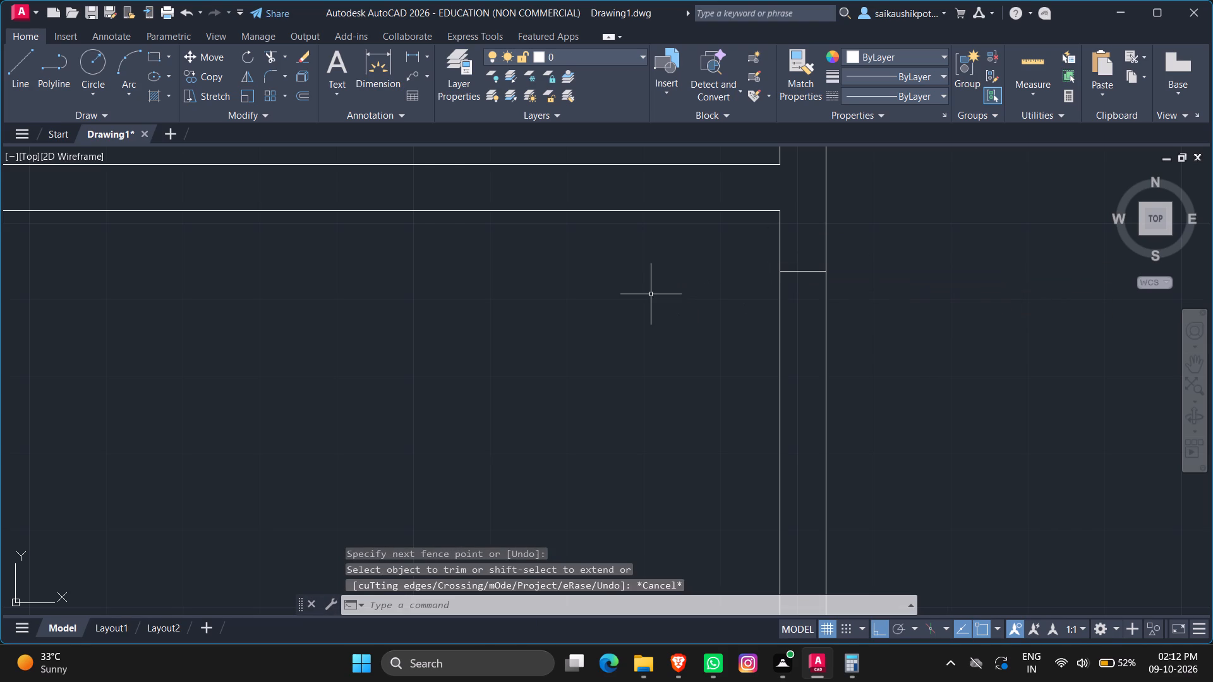
pyautogui.press('Return')
pyautogui.write("4'")
pyautogui.press('Return')
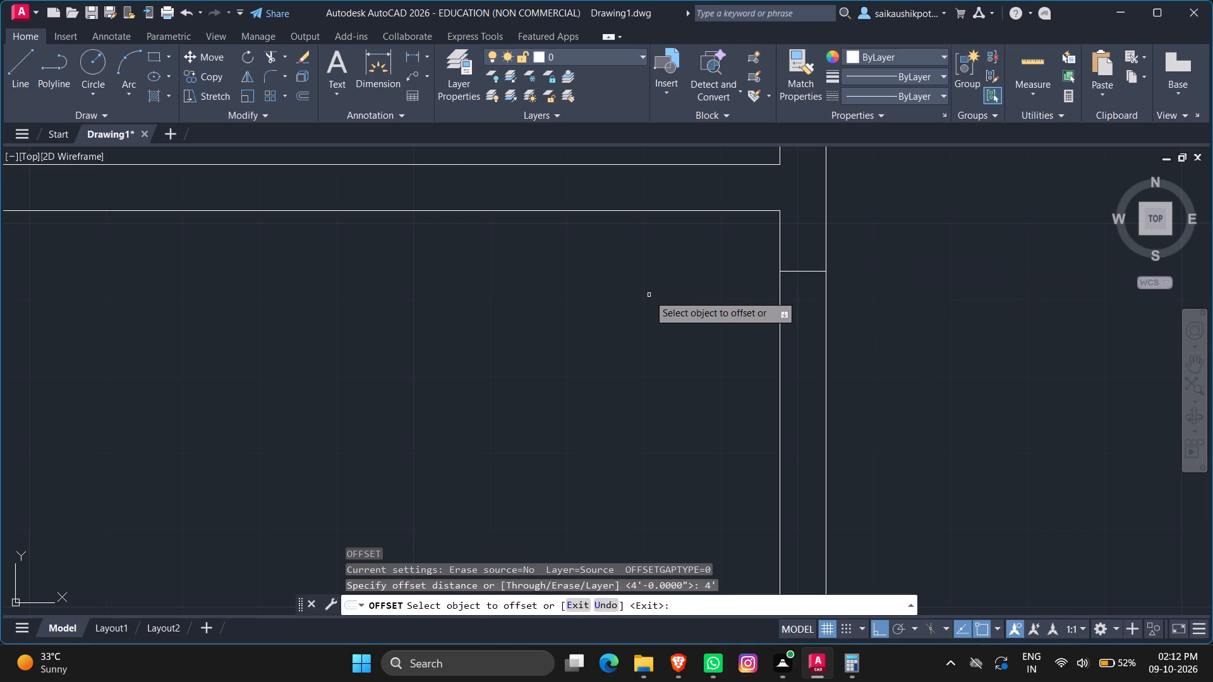
pyautogui.click(797, 272)
pyautogui.click(808, 398)
pyautogui.scroll(-2, 818, 384)
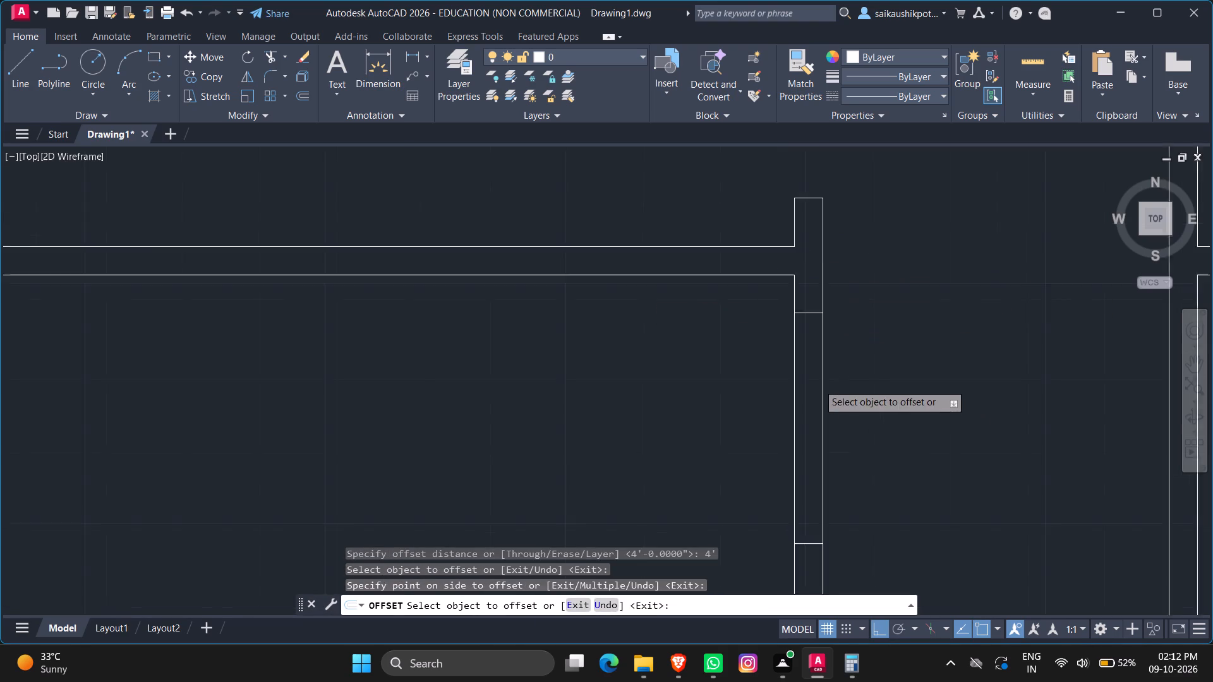
pyautogui.scroll(-1, 818, 384)
pyautogui.press('Escape')
pyautogui.press('Escape')
# Trim both east wall lines between the second opening's jamb lines to cut the 4' door opening.
pyautogui.write('TR')
pyautogui.press('Return')
pyautogui.press('Return')
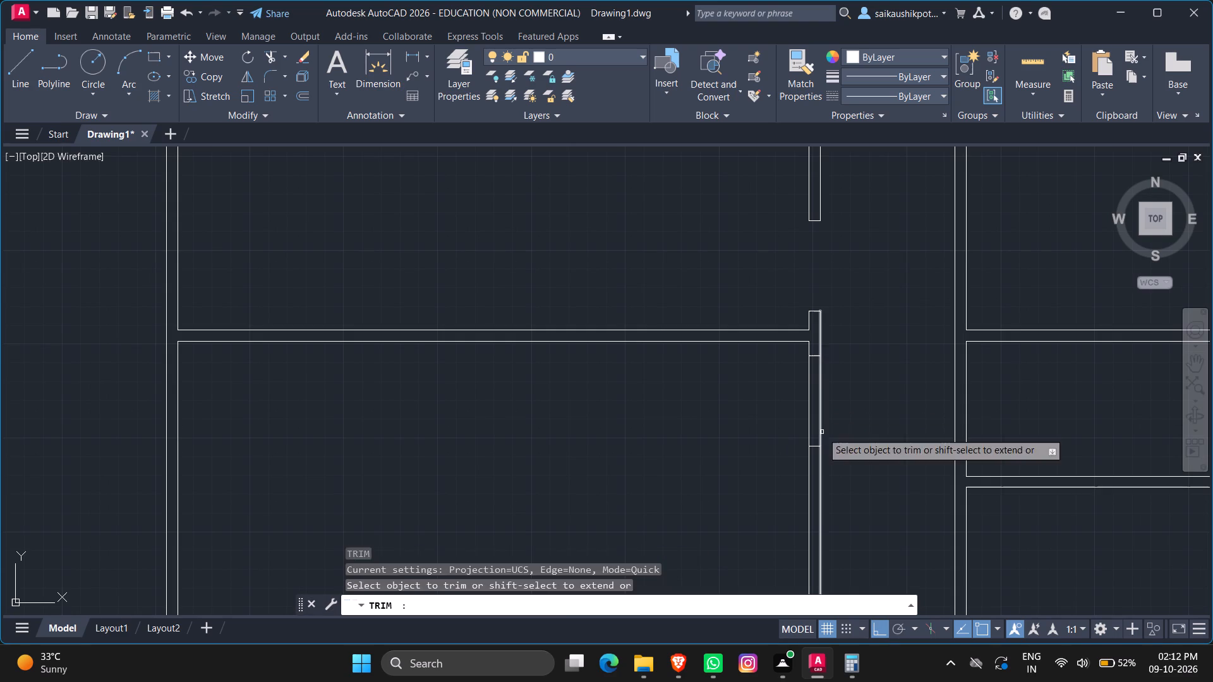
pyautogui.moveTo(849, 388); pyautogui.dragTo(843, 390)
pyautogui.click(763, 378)
pyautogui.press('Escape')
# Draw a short horizontal line across the east wall of the southwest room, just south of the partition with the room above.
pyautogui.scroll(-2, 816, 412)
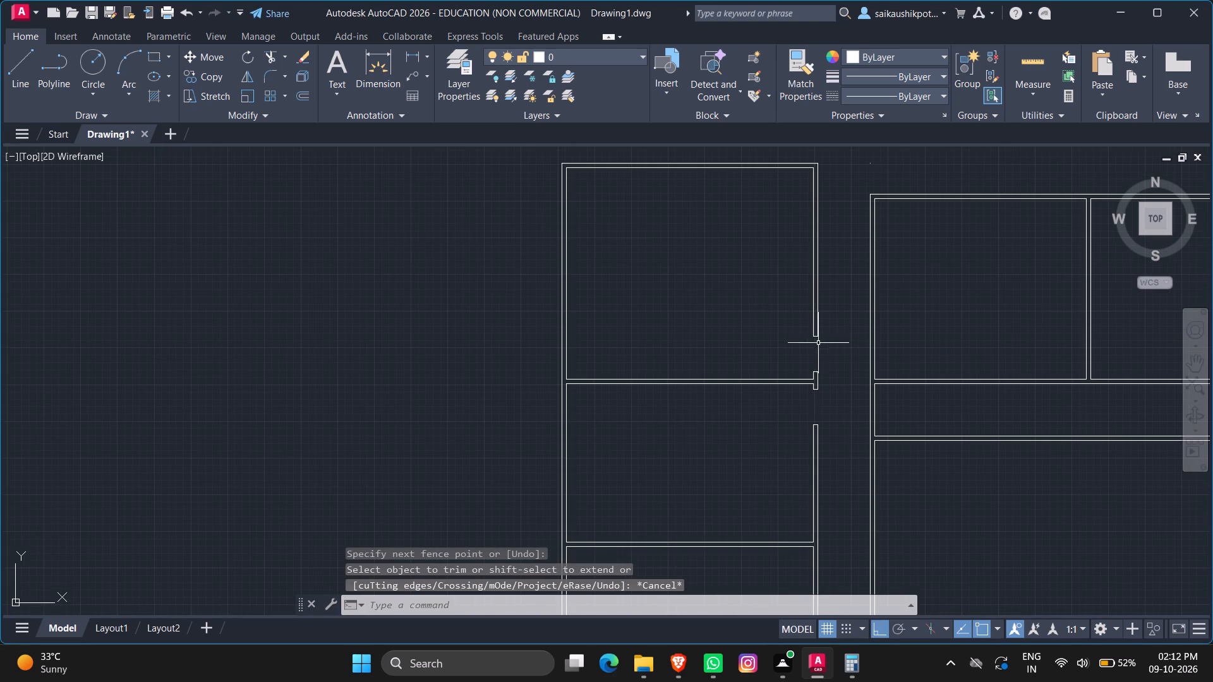
pyautogui.scroll(-1, 818, 381)
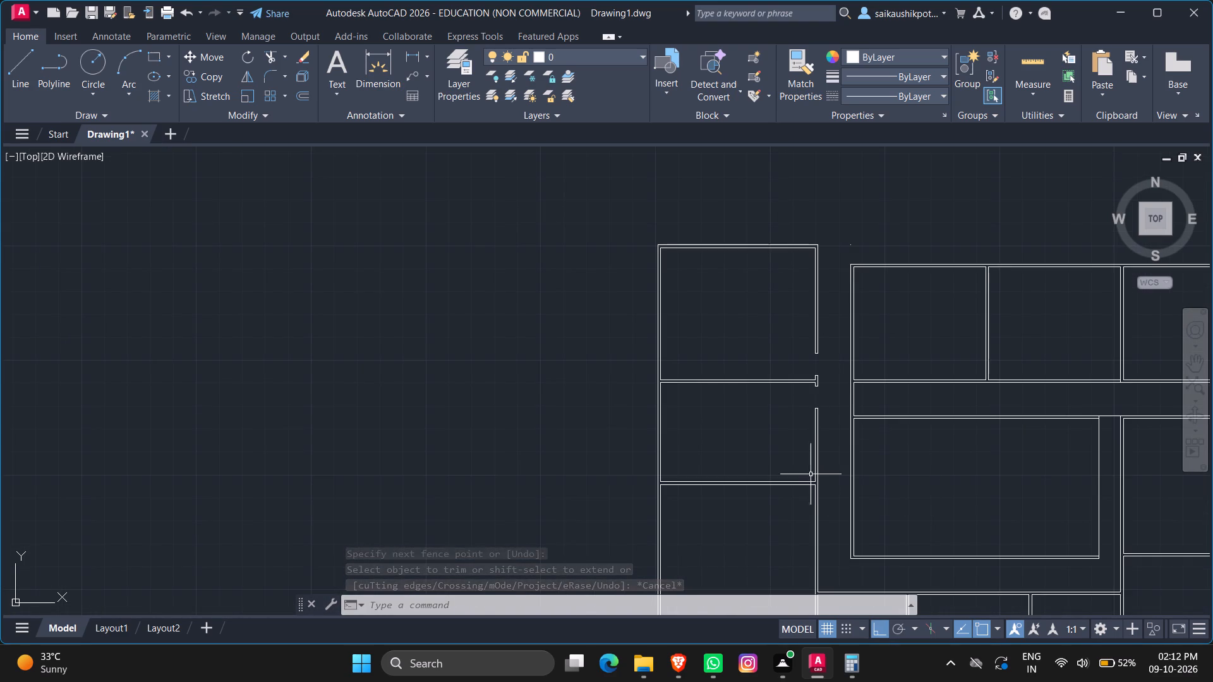
pyautogui.scroll(1, 811, 476)
pyautogui.scroll(-2, 833, 392)
pyautogui.scroll(4, 825, 458)
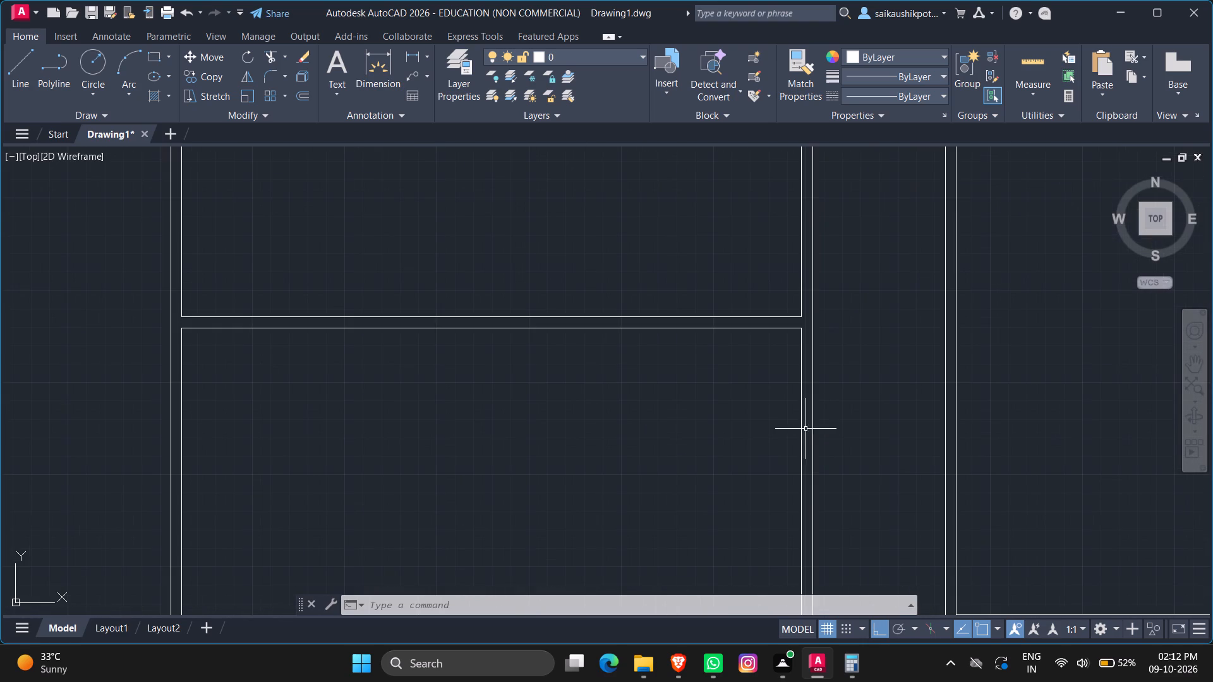
pyautogui.press('l')
pyautogui.press('Return')
pyautogui.scroll(3, 776, 380)
pyautogui.scroll(-1, 780, 371)
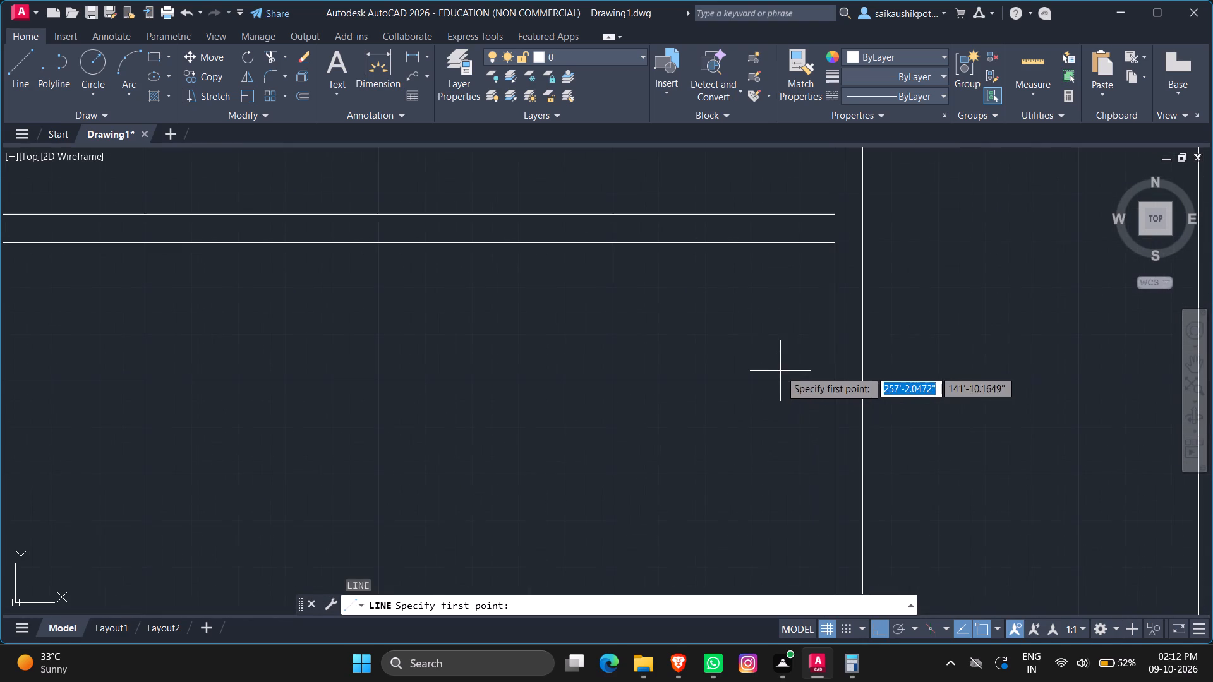
pyautogui.scroll(1, 839, 278)
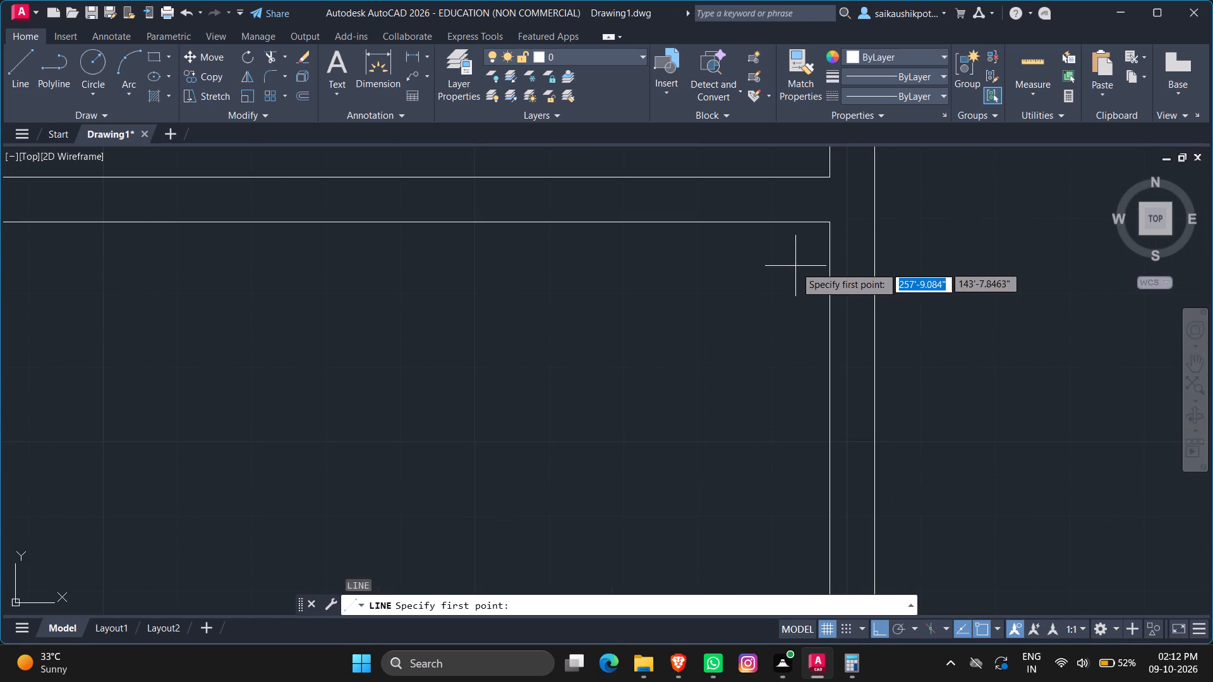
pyautogui.click(801, 280)
pyautogui.click(966, 278)
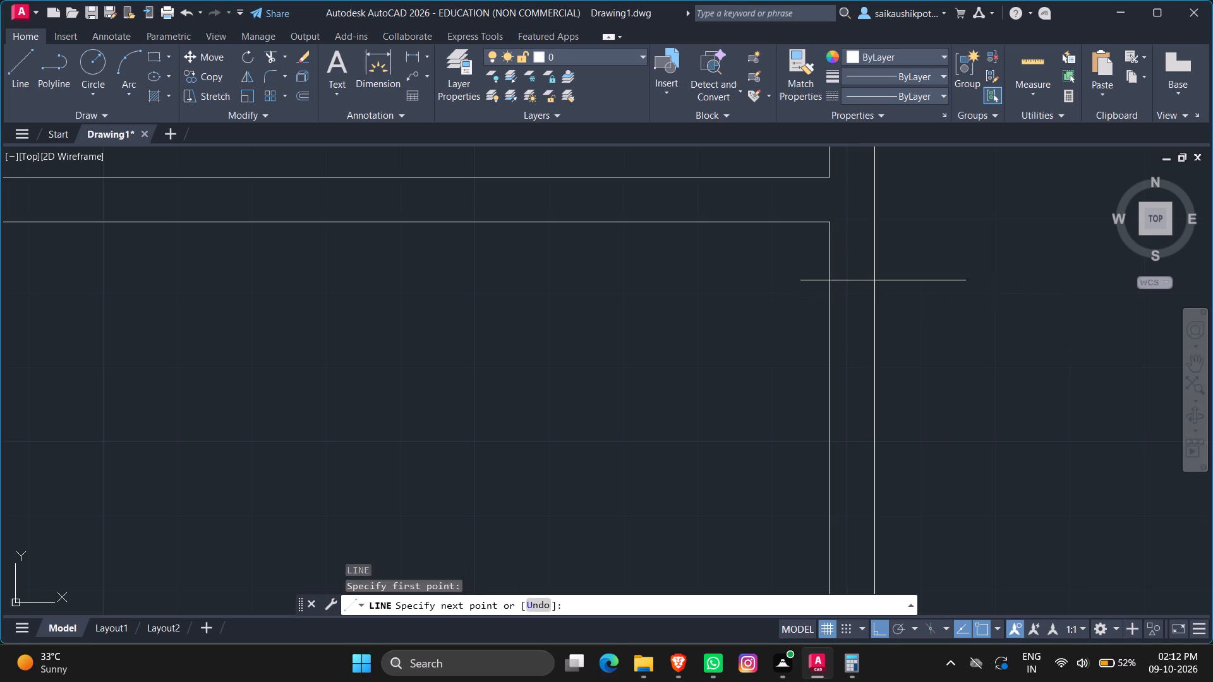
pyautogui.press('Escape')
# Trim the new line's overhanging ends back to the wall faces to form the third opening's north jamb.
pyautogui.write('TR')
pyautogui.press('Return')
pyautogui.press('Return')
pyautogui.click(917, 320)
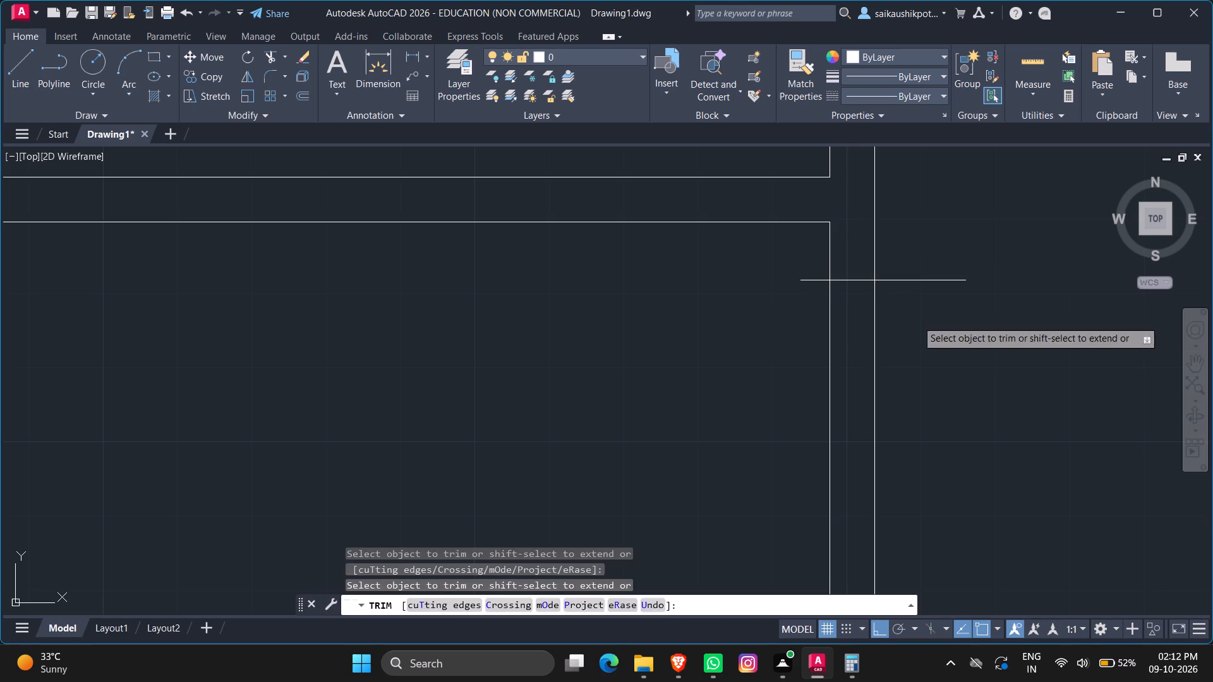
pyautogui.click(916, 280)
pyautogui.click(813, 288)
pyautogui.click(809, 266)
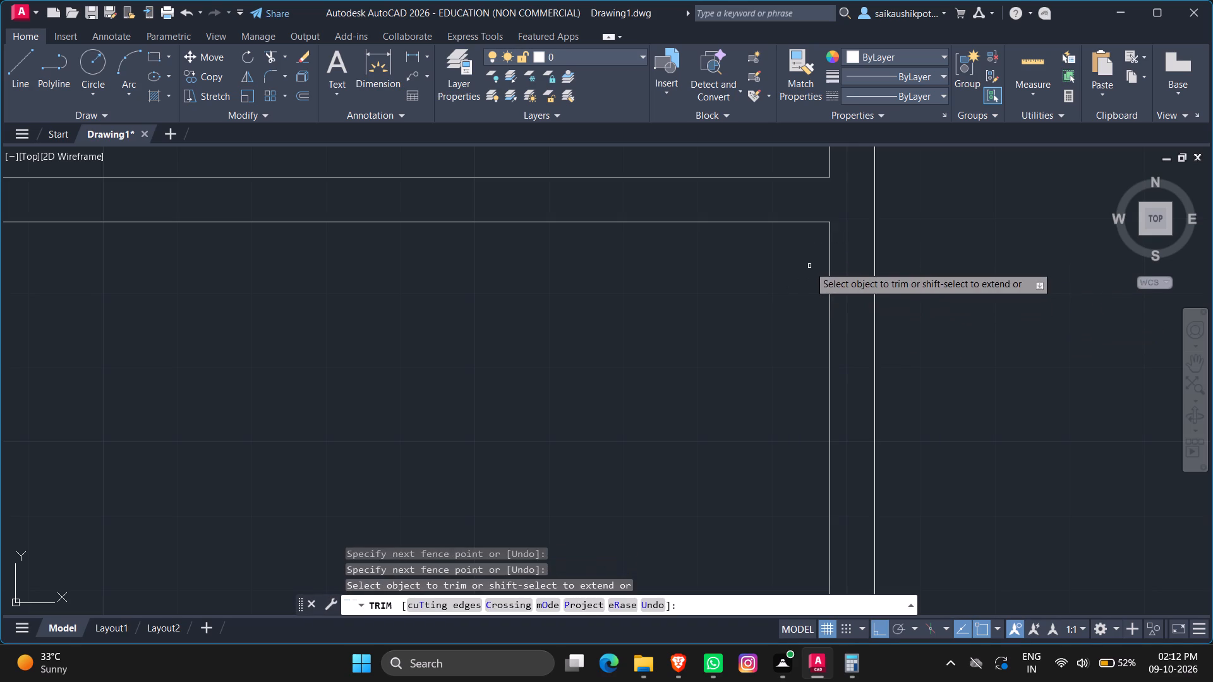
pyautogui.press('Escape')
pyautogui.press('Escape')
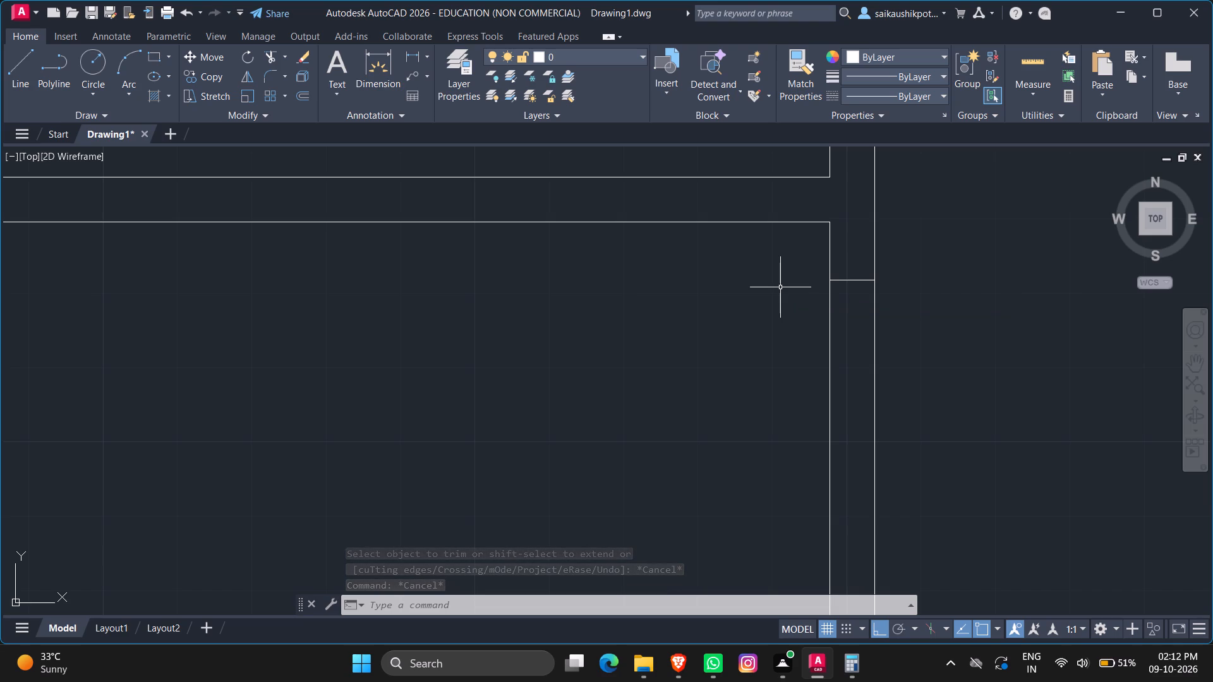
pyautogui.press('Escape')
pyautogui.press('Escape')
# Offset the third opening's north jamb line 4' to the south within the east wall.
pyautogui.press('o')
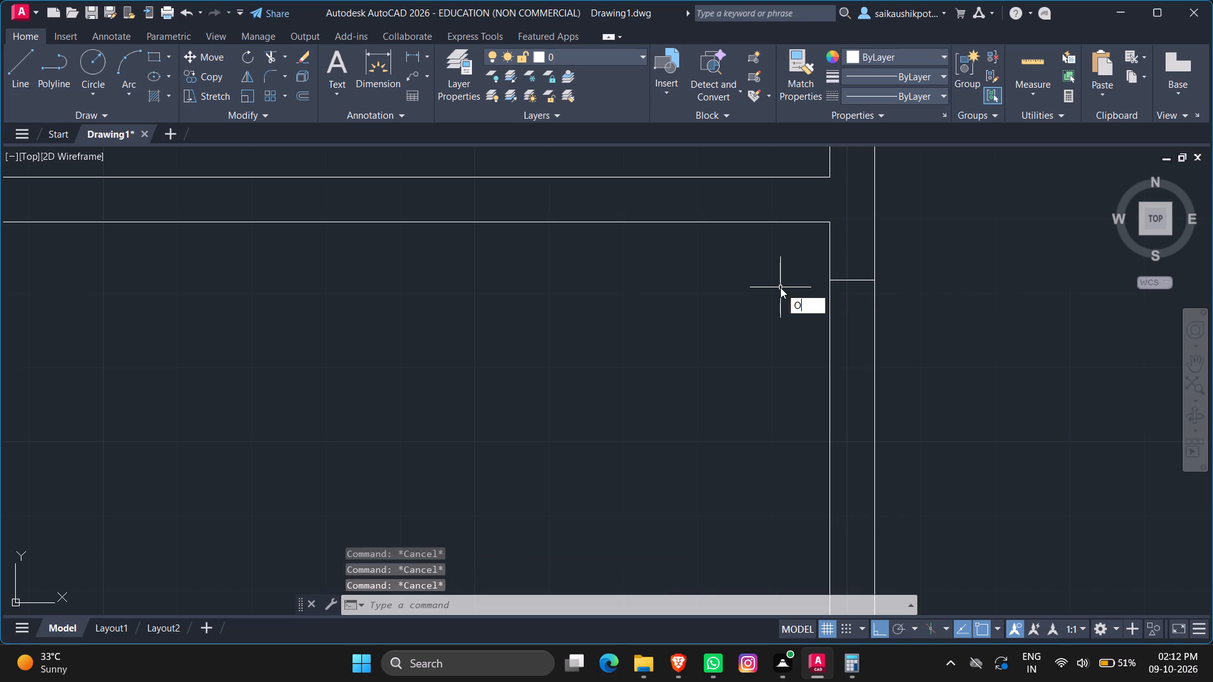
pyautogui.press('Return')
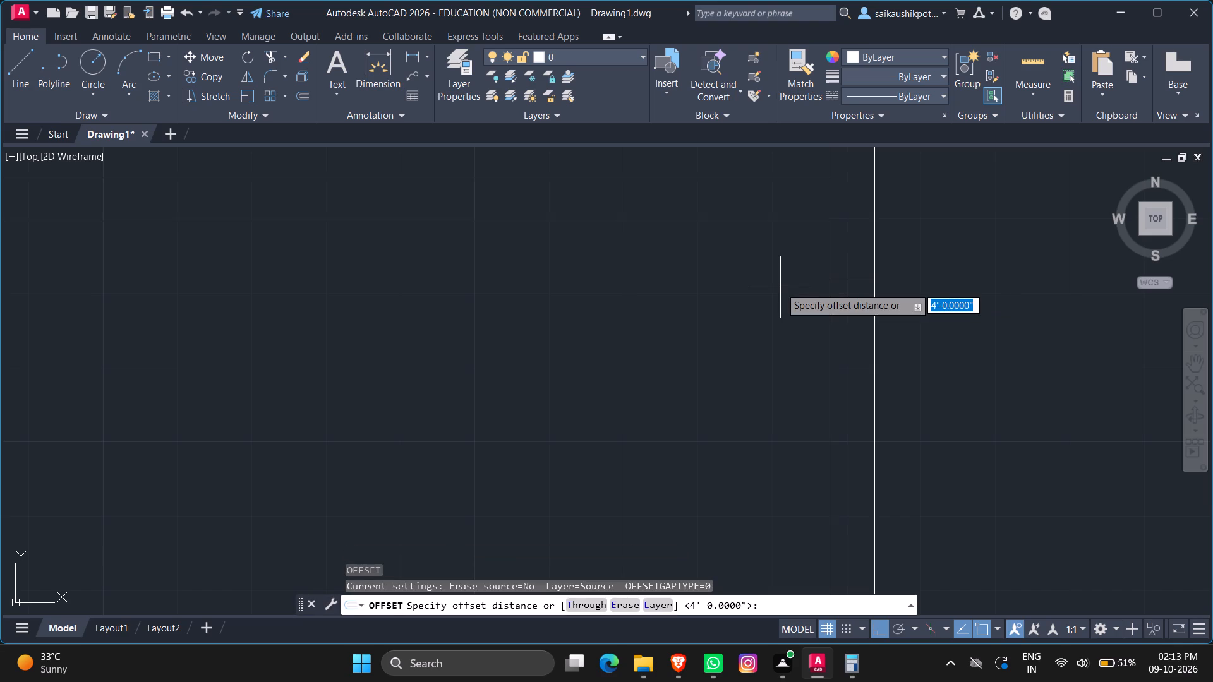
pyautogui.write("4'")
pyautogui.press('Return')
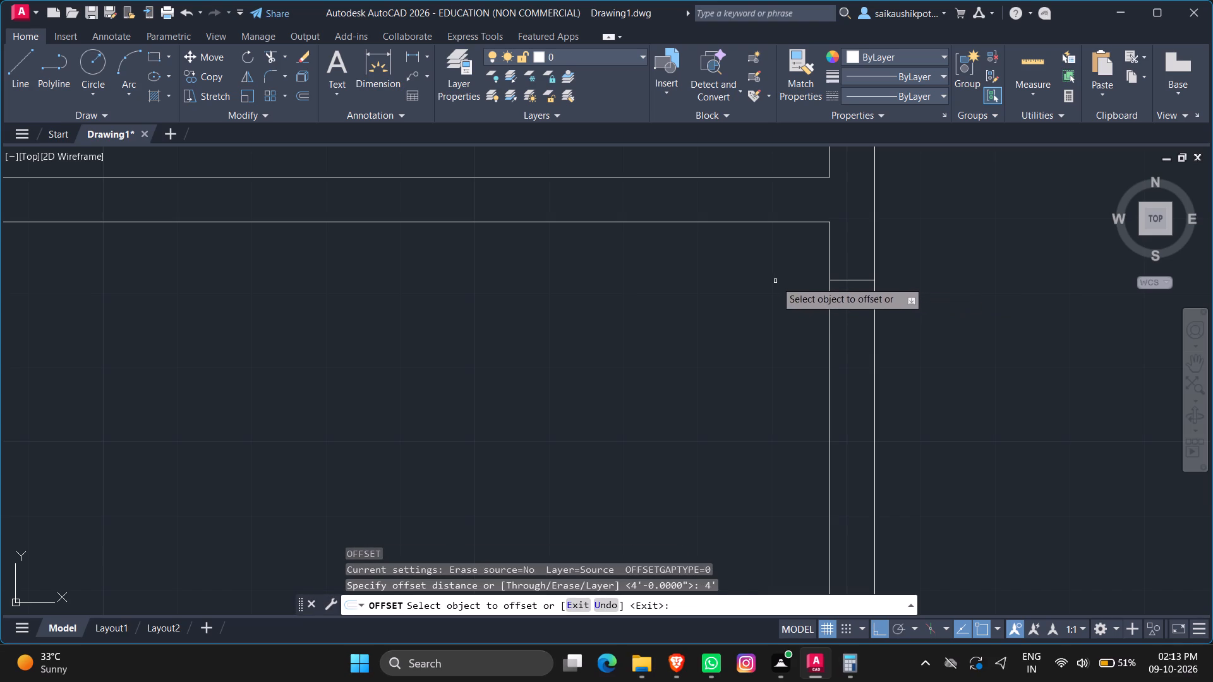
pyautogui.click(844, 280)
pyautogui.scroll(-4, 859, 361)
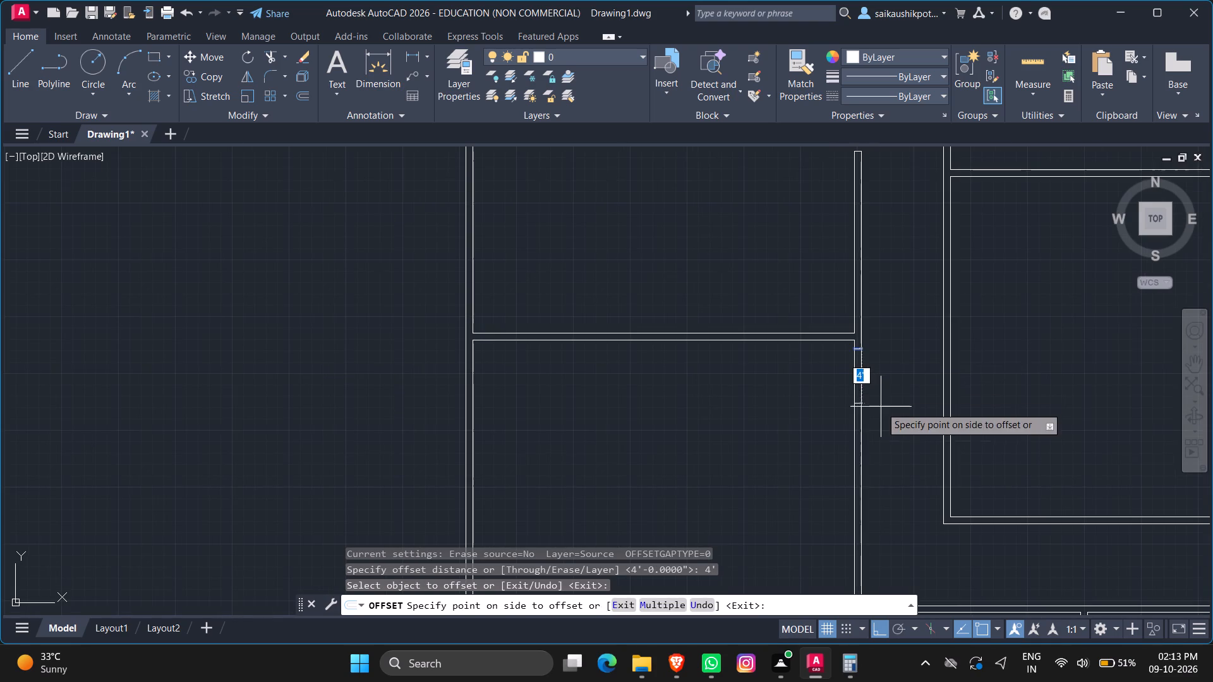
pyautogui.click(900, 412)
pyautogui.press('Escape')
pyautogui.press('Escape')
# Trim both wall lines between the two jamb lines to cut a 4' opening in the southwest room's east wall.
pyautogui.write('TR')
pyautogui.press('Return')
pyautogui.press('Return')
pyautogui.click(873, 390)
pyautogui.click(831, 393)
pyautogui.press('Escape')
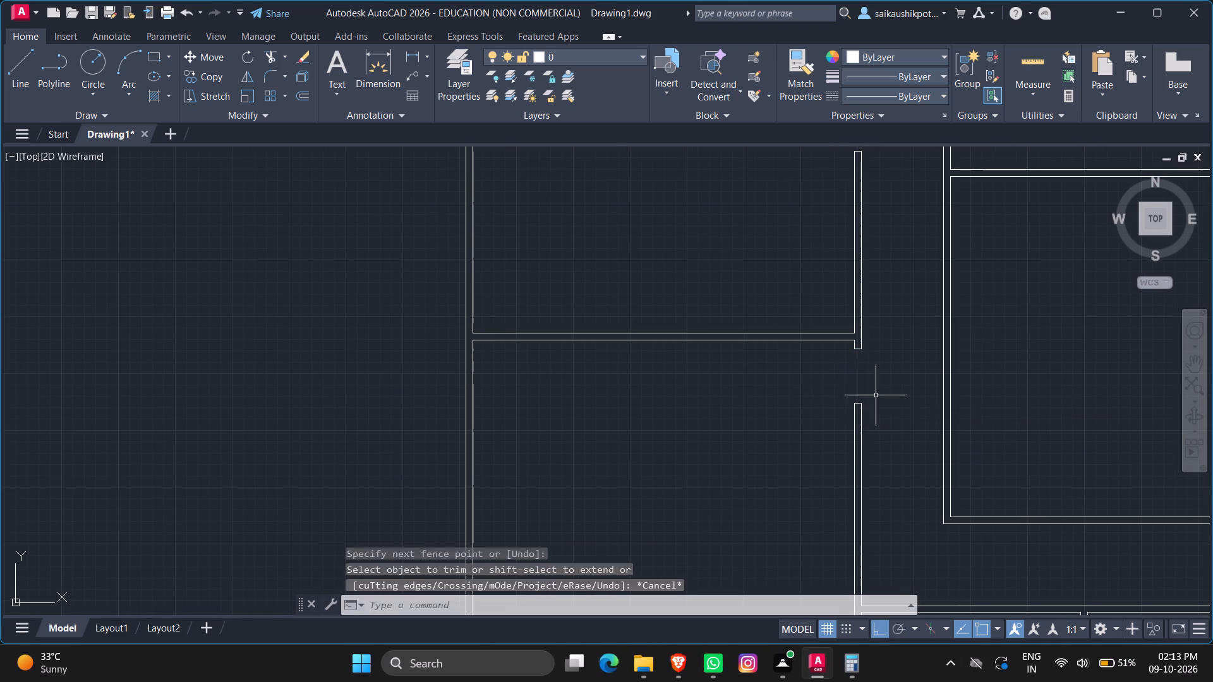
# Draw a horizontal line about 1'-8" long across the southwest room's east wall, just north of the junction with the adjoining rooms' north wall.
pyautogui.scroll(-2, 898, 402)
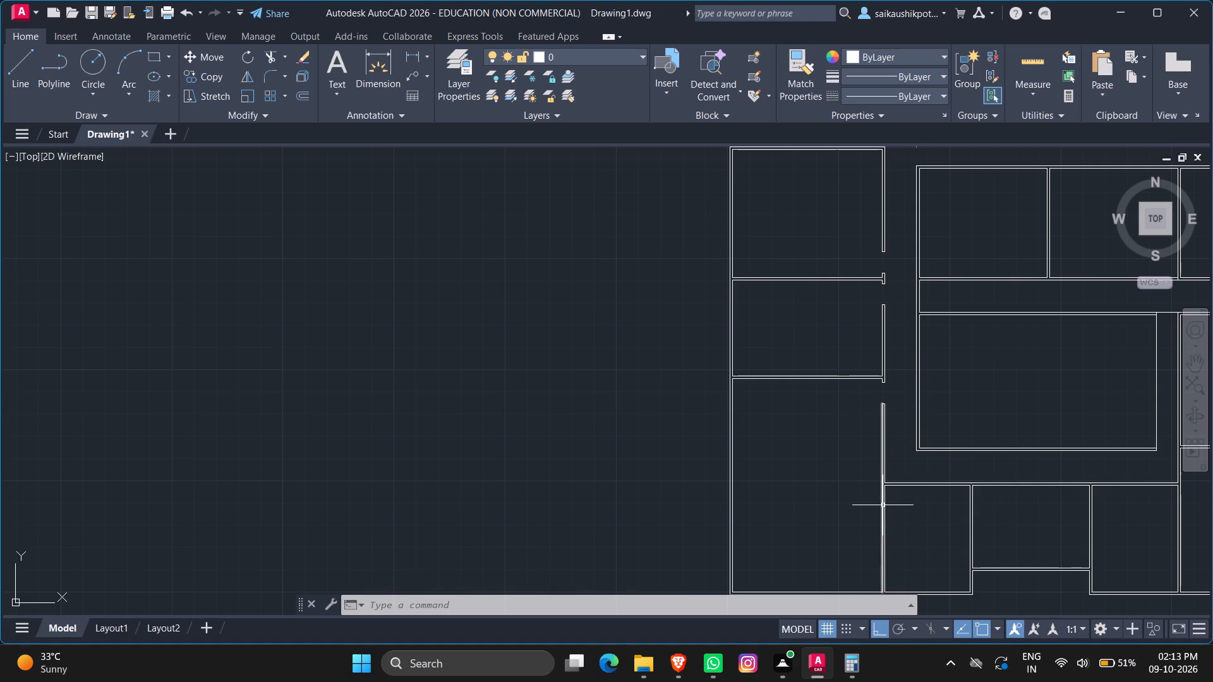
pyautogui.scroll(4, 890, 492)
pyautogui.press('Escape')
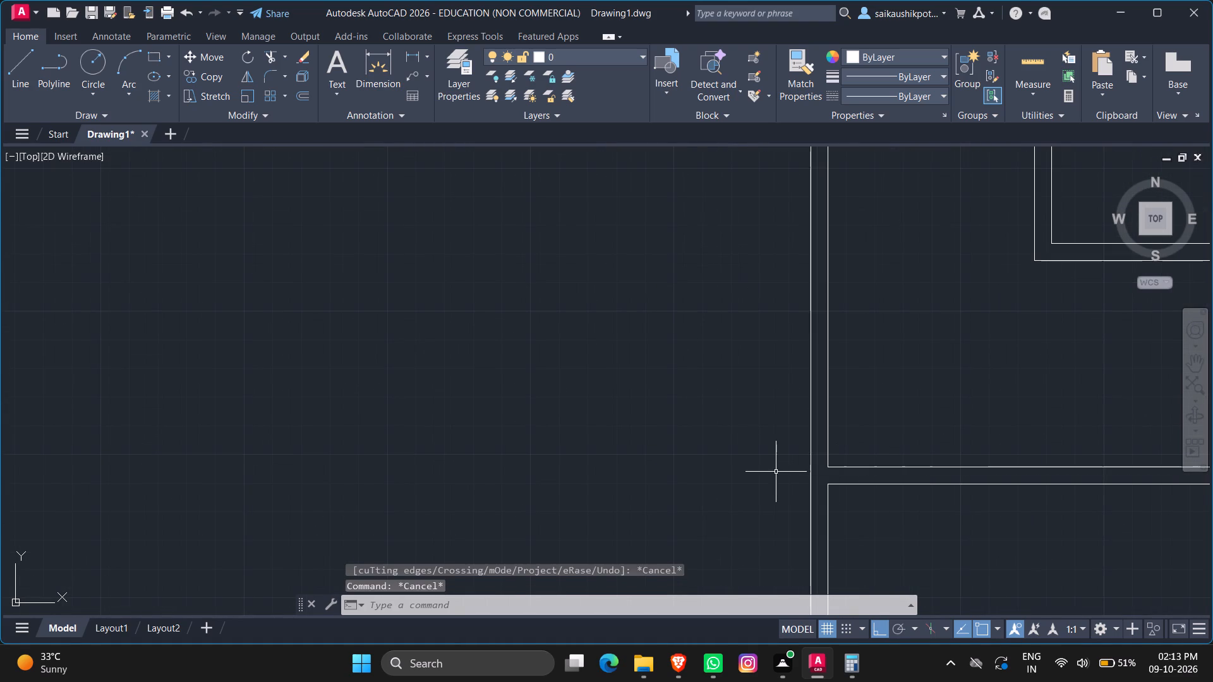
pyautogui.press('Escape')
pyautogui.press('l')
pyautogui.press('Return')
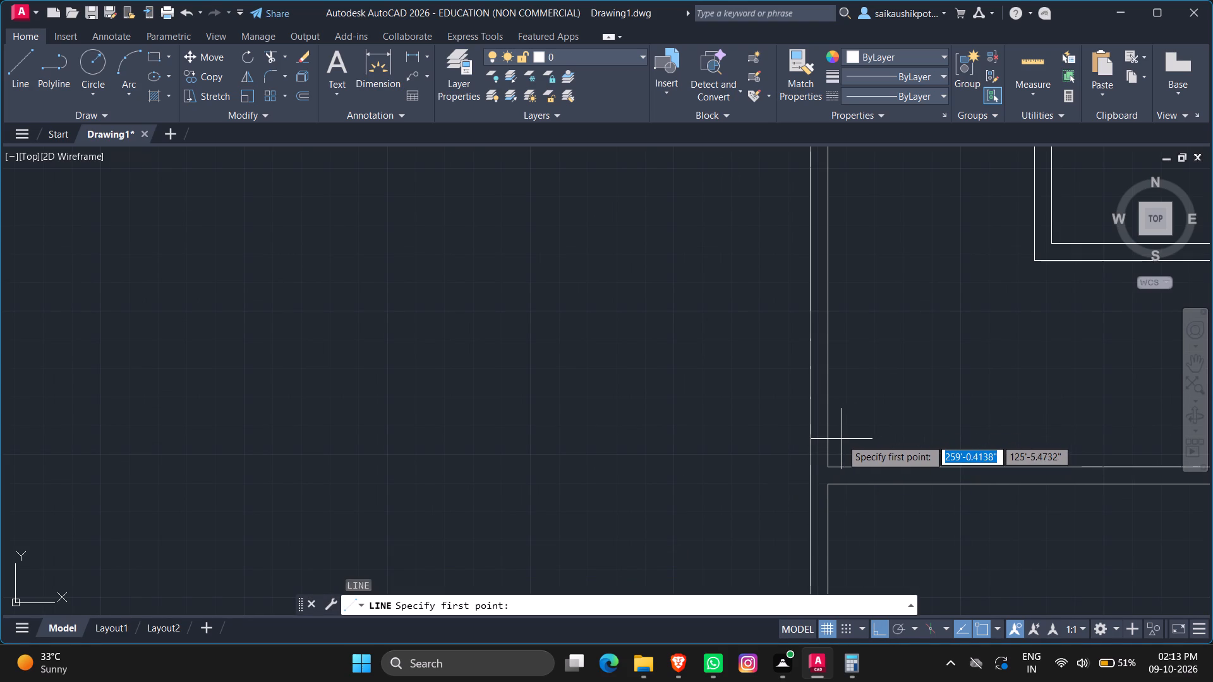
pyautogui.scroll(2, 842, 439)
pyautogui.click(823, 428)
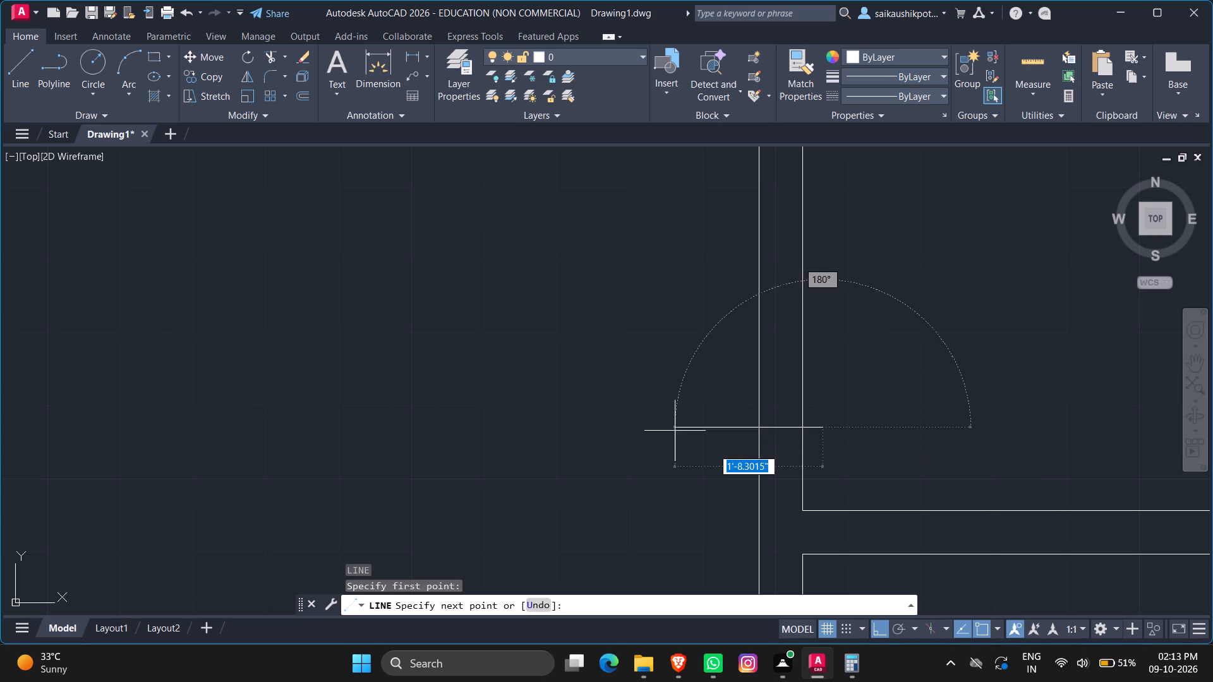
pyautogui.click(675, 431)
pyautogui.press('Escape')
pyautogui.press('Escape')
pyautogui.press('Escape')
# Trim the new line's overhanging ends back to the two wall faces to form a jamb line above the junction.
pyautogui.write('TR')
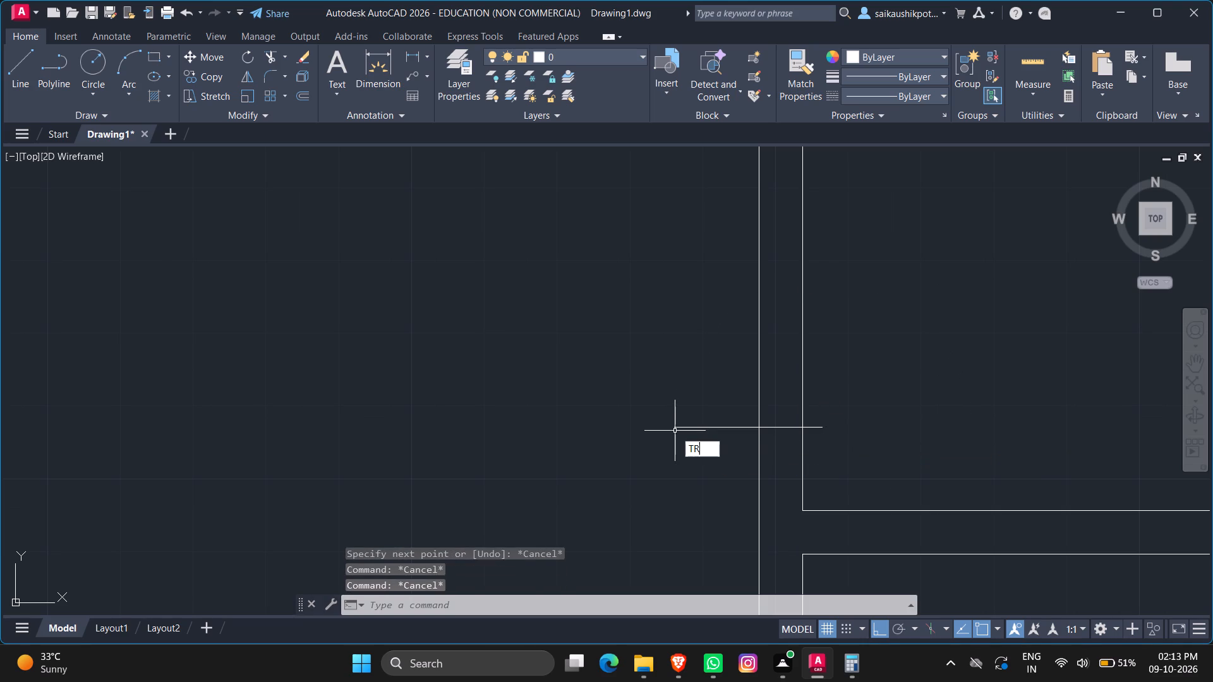
pyautogui.press('Return')
pyautogui.press('Return')
pyautogui.click(725, 453)
pyautogui.click(721, 405)
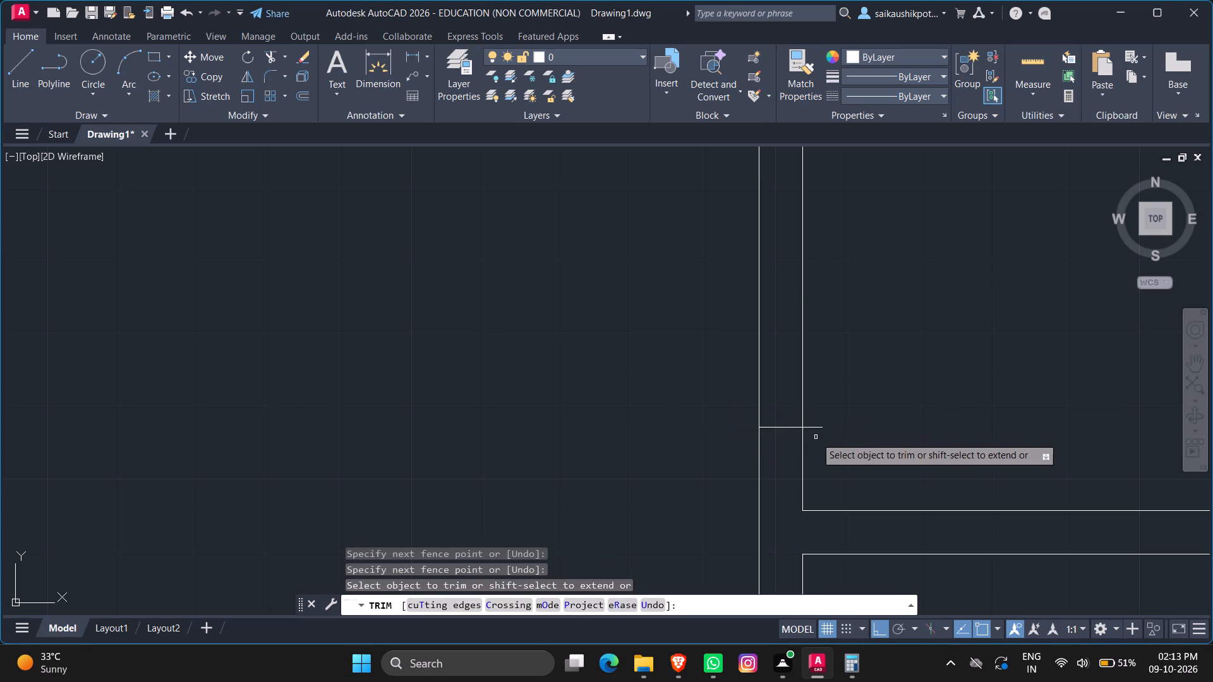
pyautogui.click(816, 437)
pyautogui.click(815, 414)
pyautogui.press('Escape')
pyautogui.press('Escape')
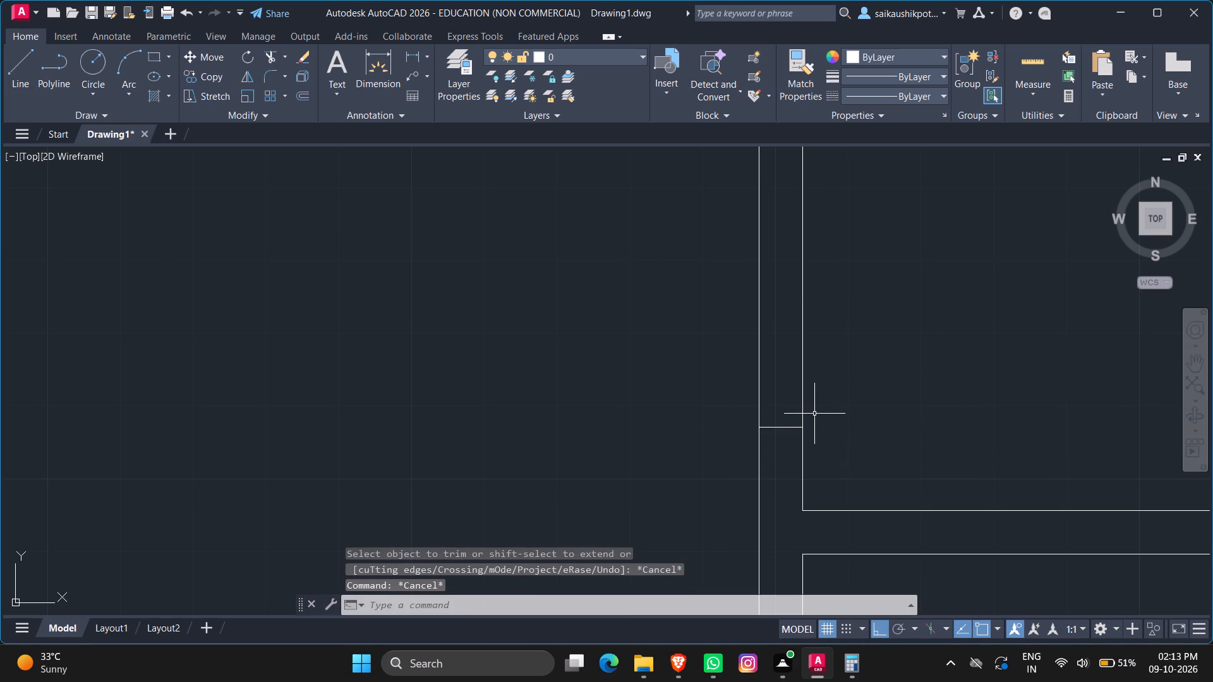
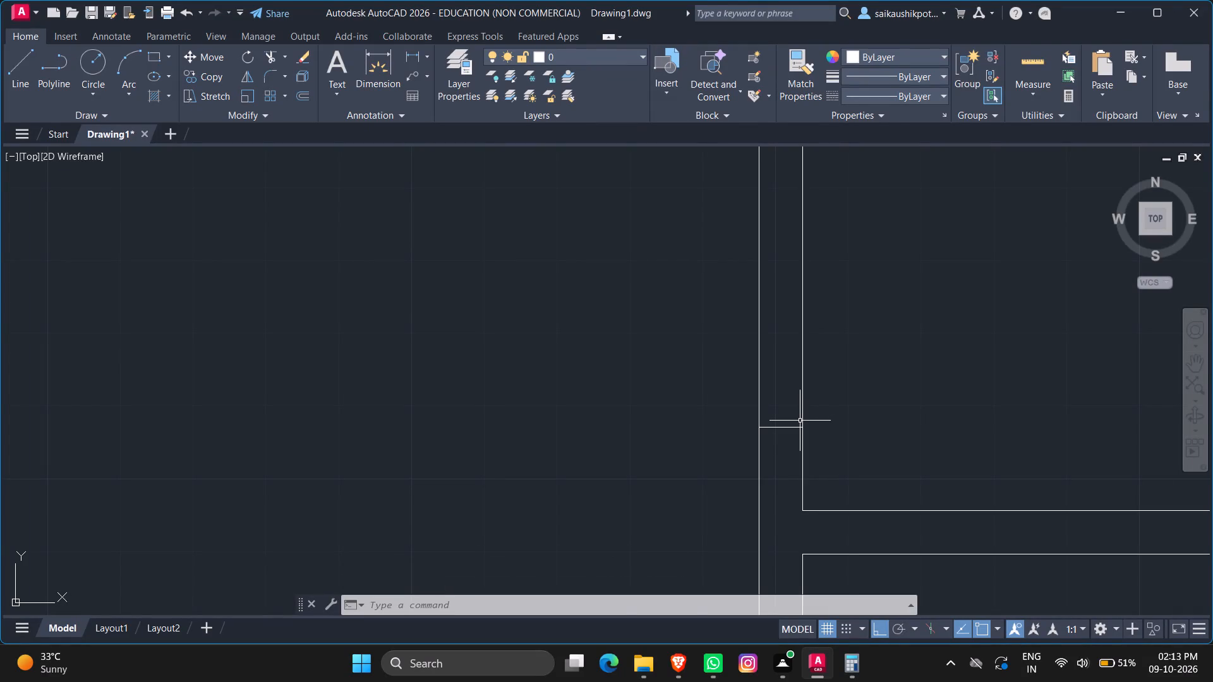
# Offset the jamb line above the junction 4' to the north within the southwest room's east wall.
pyautogui.press('Escape')
pyautogui.scroll(-2, 824, 497)
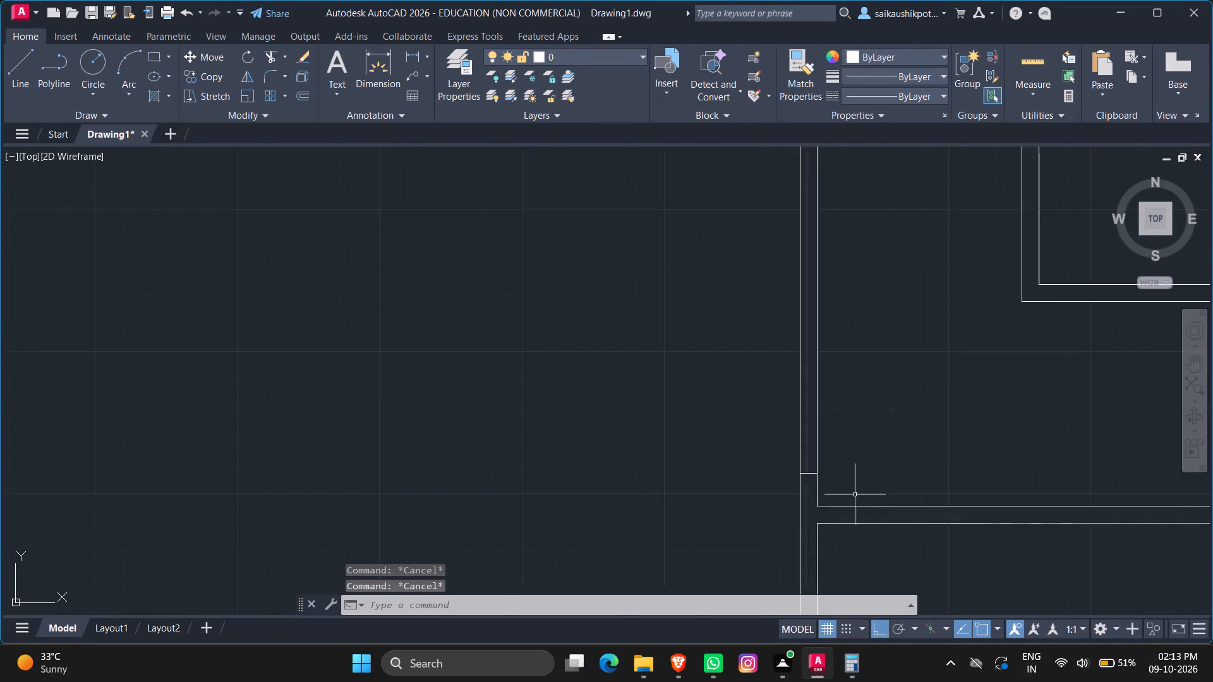
pyautogui.scroll(-2, 857, 490)
pyautogui.press('Escape')
pyautogui.press('Escape')
pyautogui.press('Escape')
pyautogui.press('Escape')
pyautogui.press('Escape')
pyautogui.press('o')
pyautogui.press('Return')
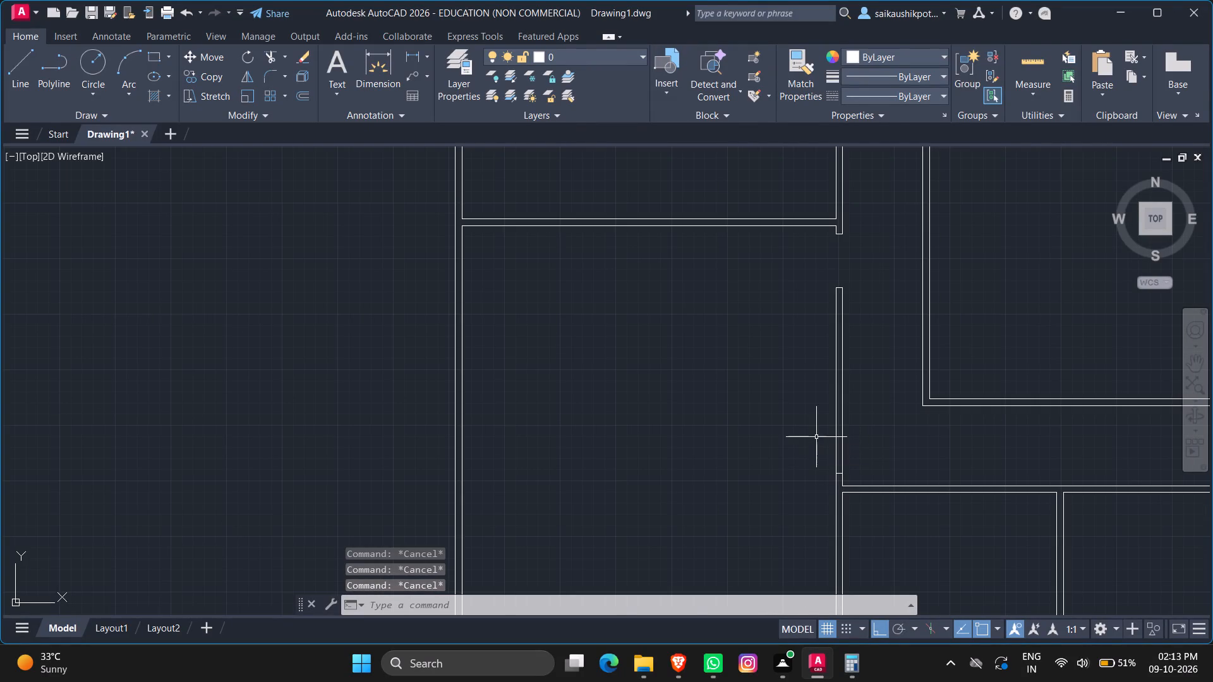
pyautogui.write("4'")
pyautogui.press('Return')
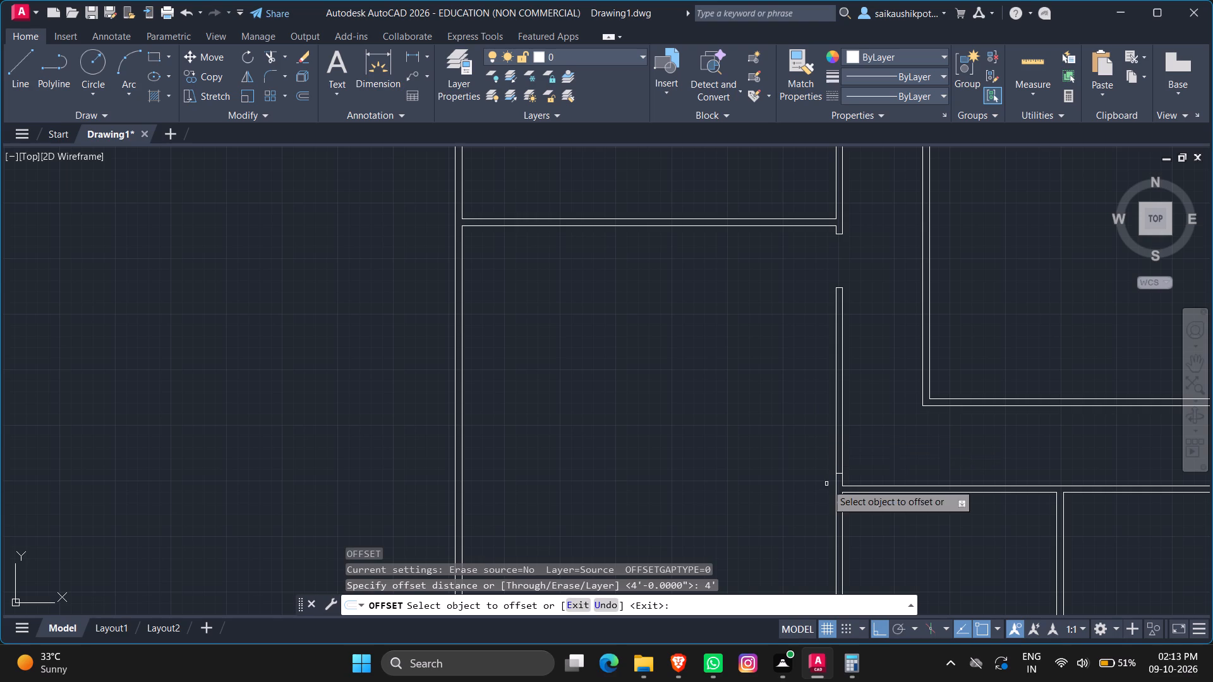
pyautogui.scroll(2, 860, 485)
pyautogui.scroll(2, 795, 459)
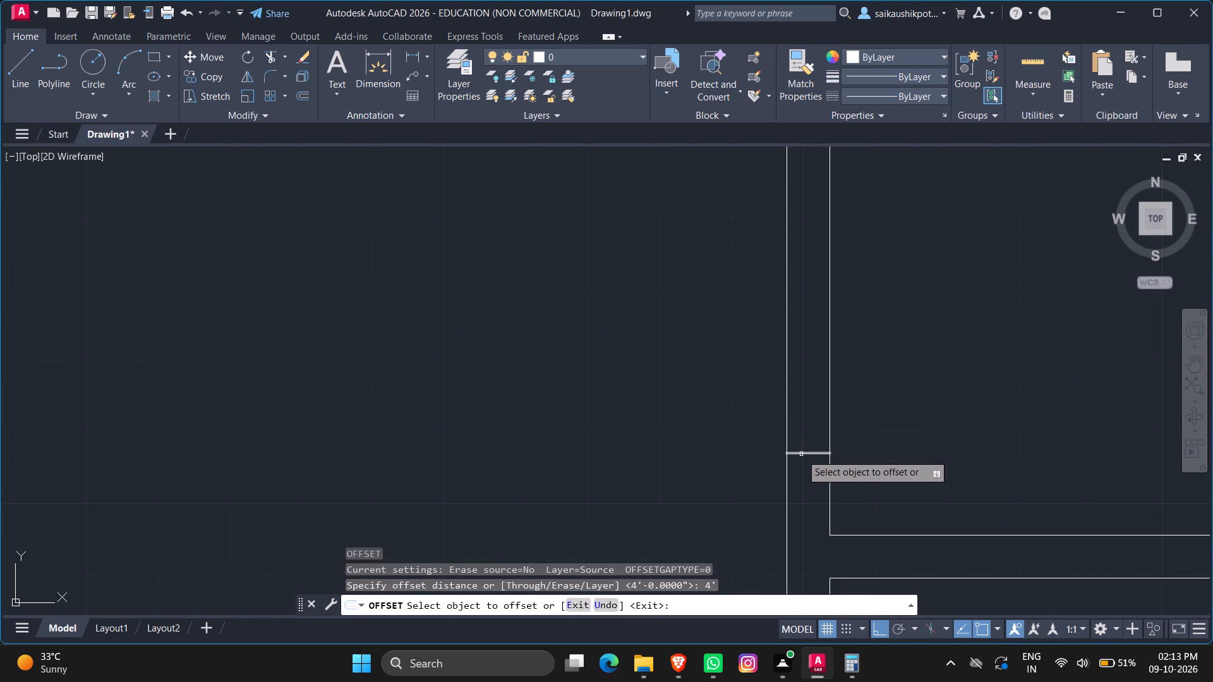
pyautogui.scroll(1, 804, 450)
pyautogui.click(802, 453)
pyautogui.scroll(-4, 811, 372)
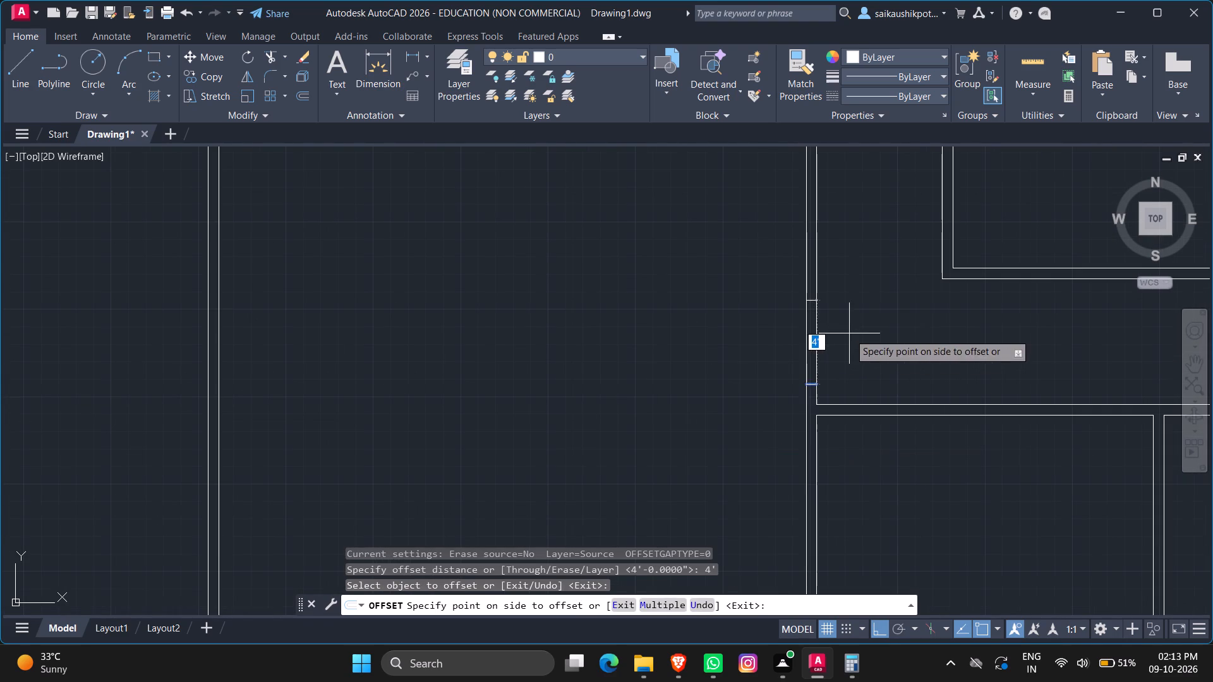
pyautogui.click(851, 330)
pyautogui.press('Escape')
pyautogui.press('Escape')
pyautogui.press('Escape')
# Trim both wall lines between the two jamb lines to cut a 4' opening at the south end of the corridor-side east wall.
pyautogui.press('t')
pyautogui.press('r')
pyautogui.press('Return')
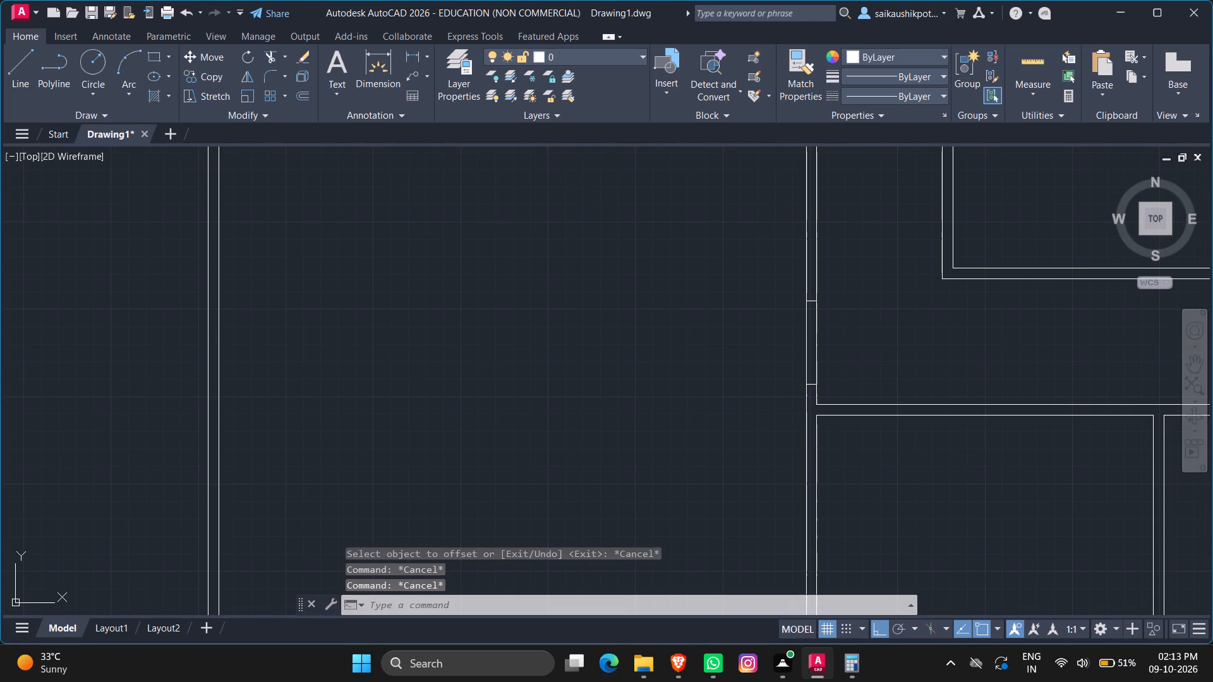
pyautogui.press('Return')
pyautogui.click(850, 350)
pyautogui.click(757, 340)
pyautogui.press('Escape')
pyautogui.press('Escape')
# Draw a vertical line across the north wall of the room adjoining the southwest room, just west of its east partition.
pyautogui.scroll(-5, 828, 396)
pyautogui.scroll(3, 831, 404)
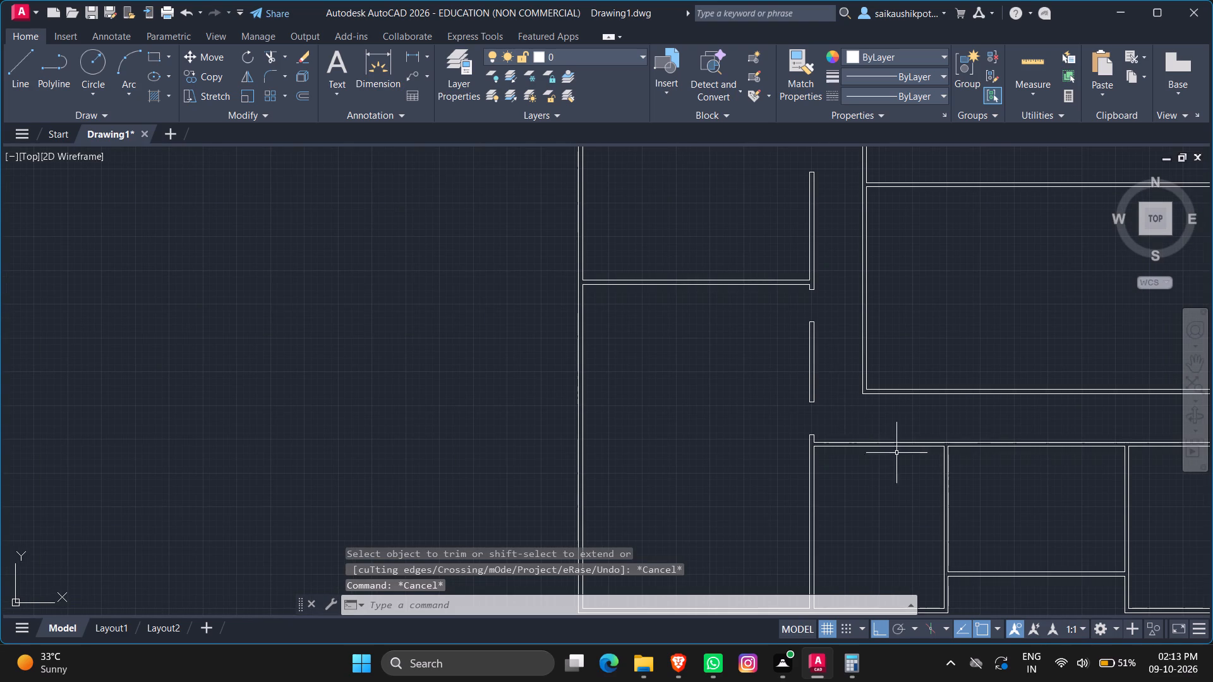
pyautogui.scroll(3, 952, 465)
pyautogui.press('l')
pyautogui.press('Return')
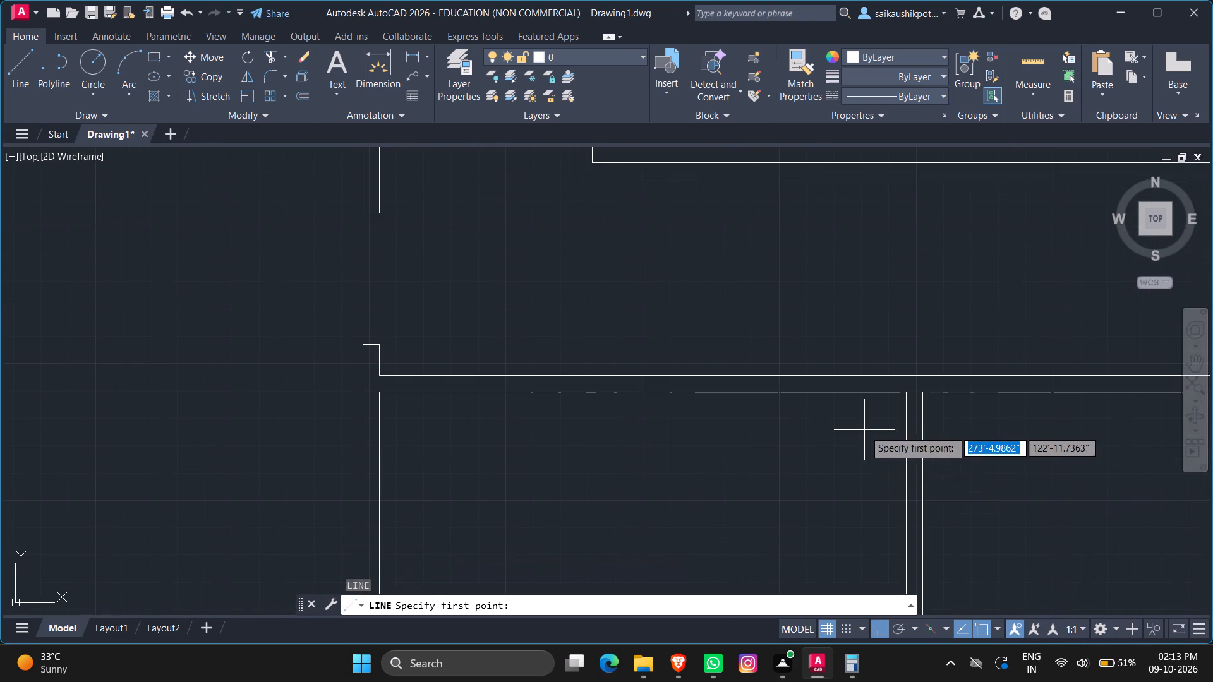
pyautogui.scroll(2, 864, 430)
pyautogui.click(888, 261)
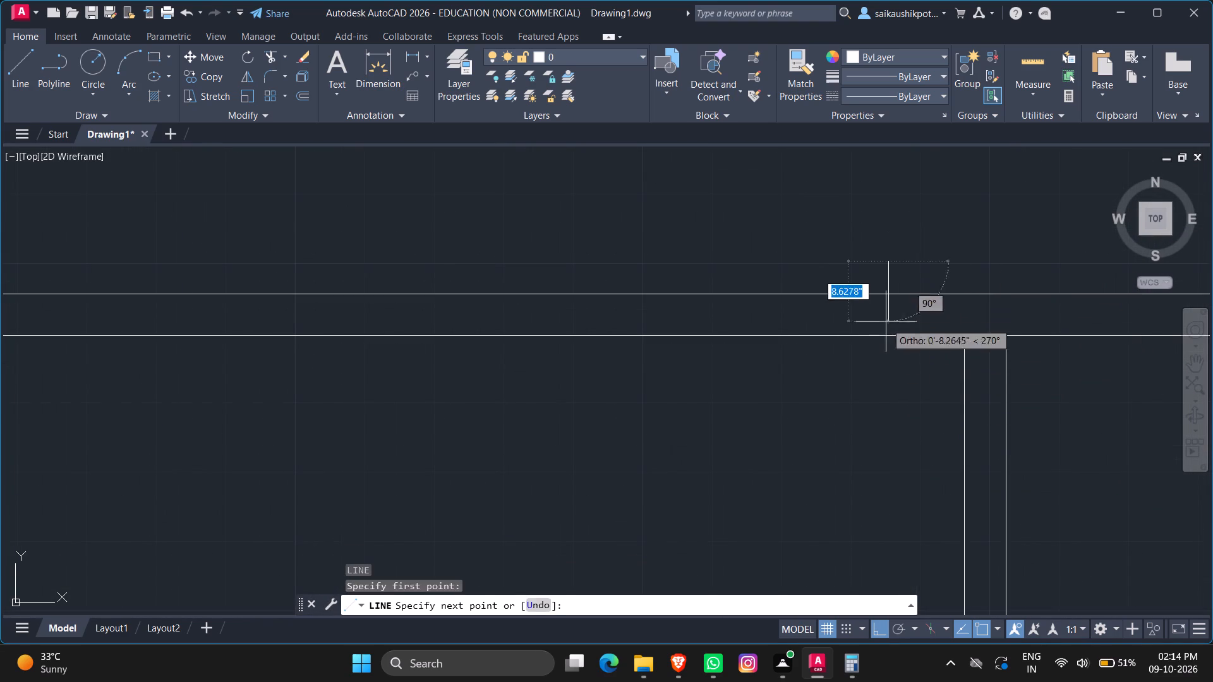
pyautogui.click(886, 354)
pyautogui.press('Escape')
pyautogui.press('Escape')
# Trim the vertical line's overhanging ends back to the two faces of the north wall.
pyautogui.write('TR')
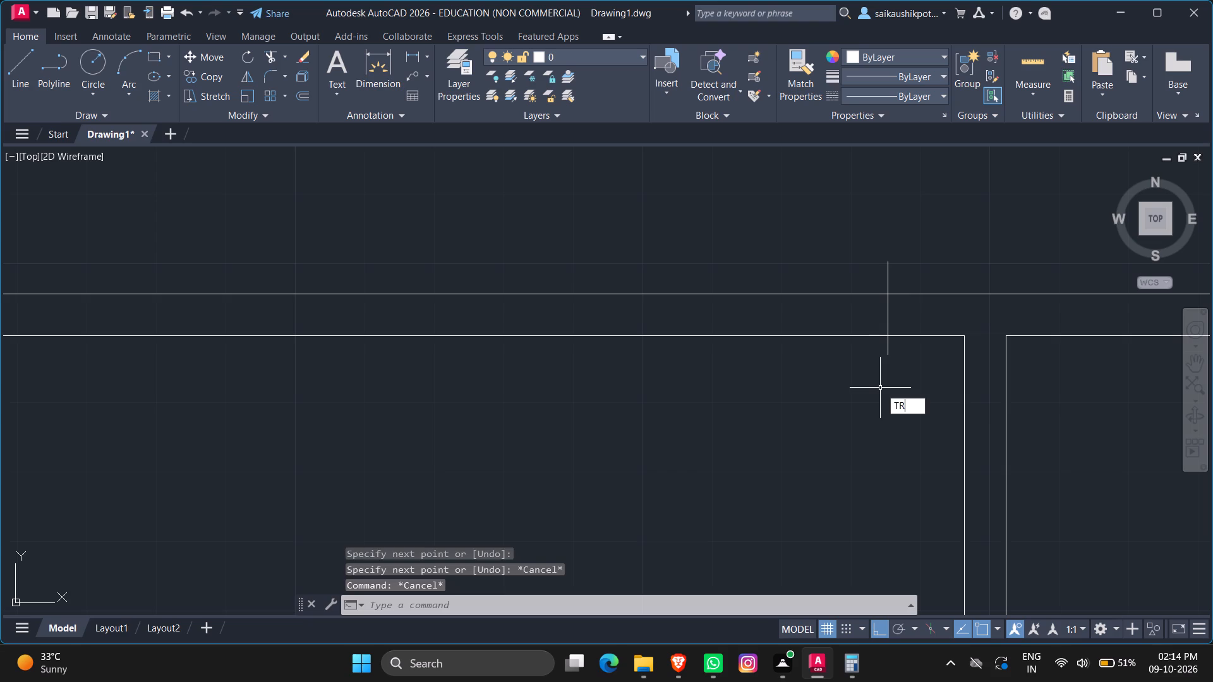
pyautogui.press('Return')
pyautogui.press('Return')
pyautogui.click(892, 347)
pyautogui.click(874, 348)
pyautogui.click(893, 275)
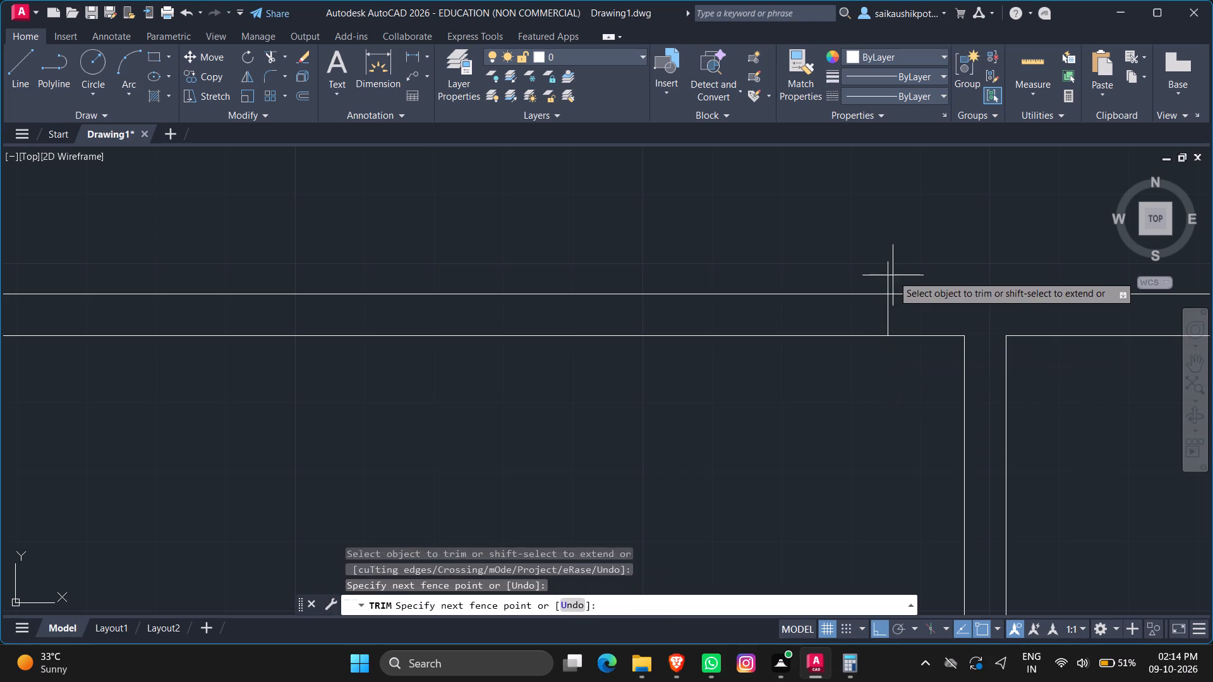
pyautogui.click(879, 277)
pyautogui.press('Escape')
pyautogui.press('Escape')
# Offset the jamb line 4' to each side, east and west, within the north wall.
pyautogui.press('o')
pyautogui.press('Return')
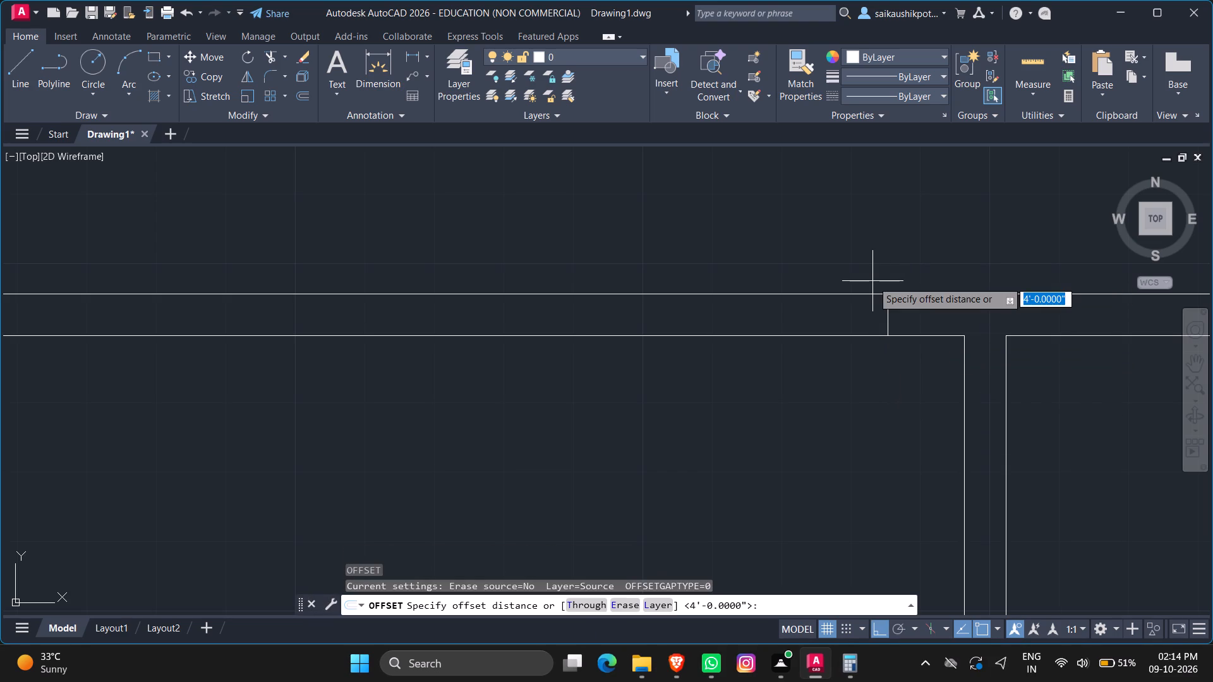
pyautogui.write("4'")
pyautogui.press('Return')
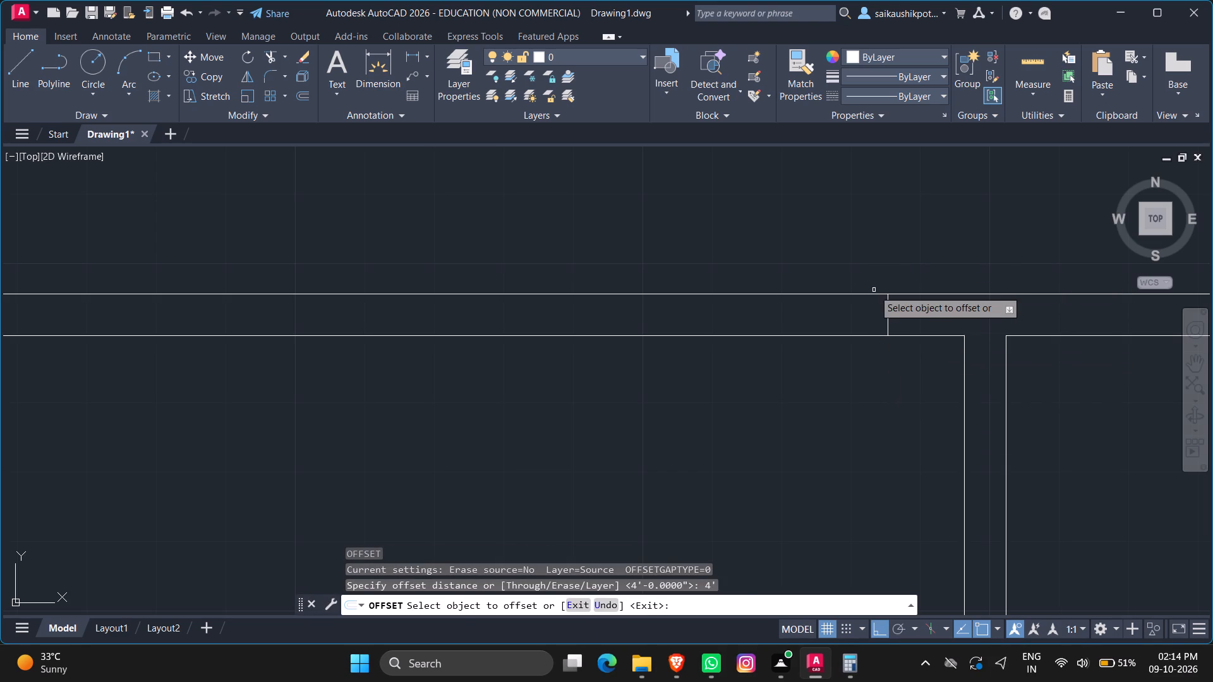
pyautogui.click(889, 309)
pyautogui.click(697, 342)
pyautogui.scroll(-1, 665, 420)
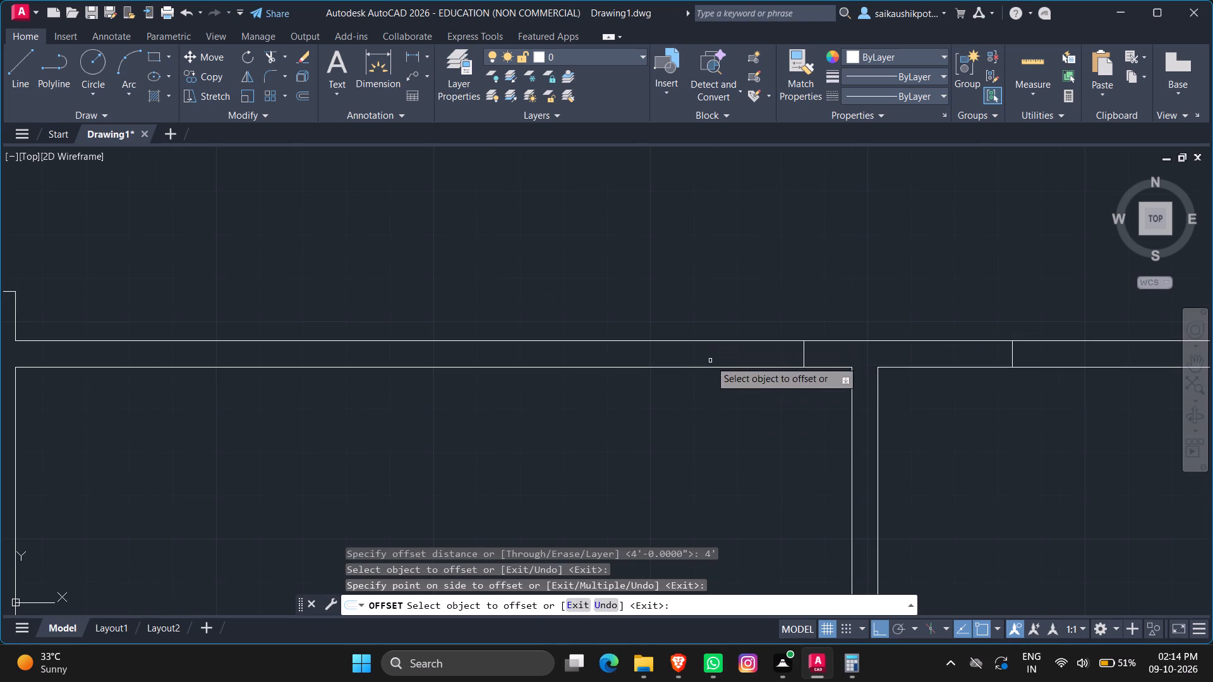
pyautogui.click(805, 354)
pyautogui.click(678, 378)
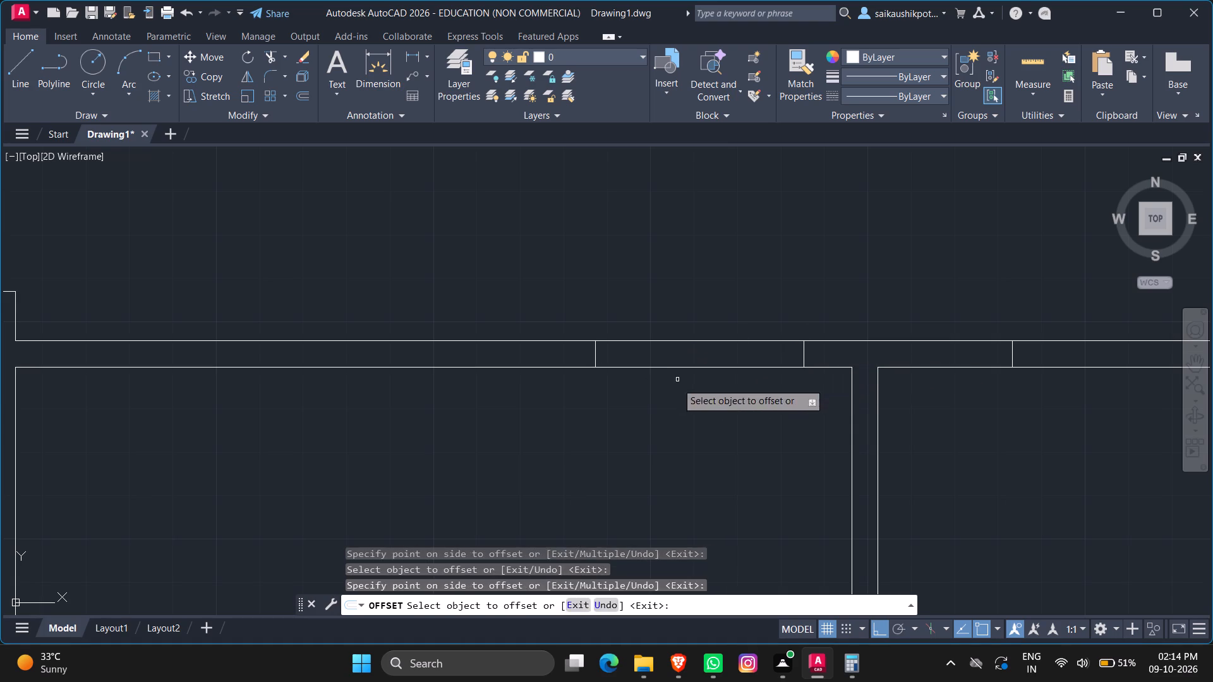
pyautogui.press('Escape')
pyautogui.press('Escape')
pyautogui.press('Escape')
# Trim both wall lines between the original jamb and its west copy to cut a 4' opening in the adjoining room's north wall.
pyautogui.write('TR')
pyautogui.press('Return')
pyautogui.press('Return')
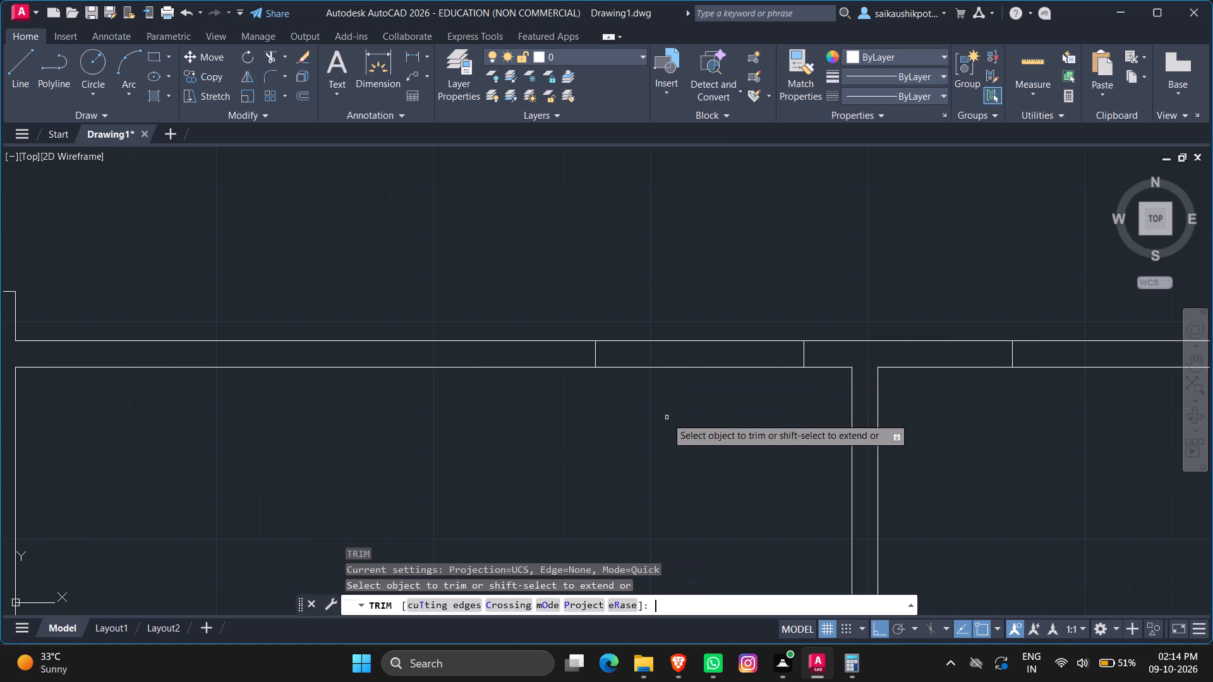
pyautogui.moveTo(671, 435); pyautogui.dragTo(672, 422)
pyautogui.click(670, 288)
pyautogui.press('Escape')
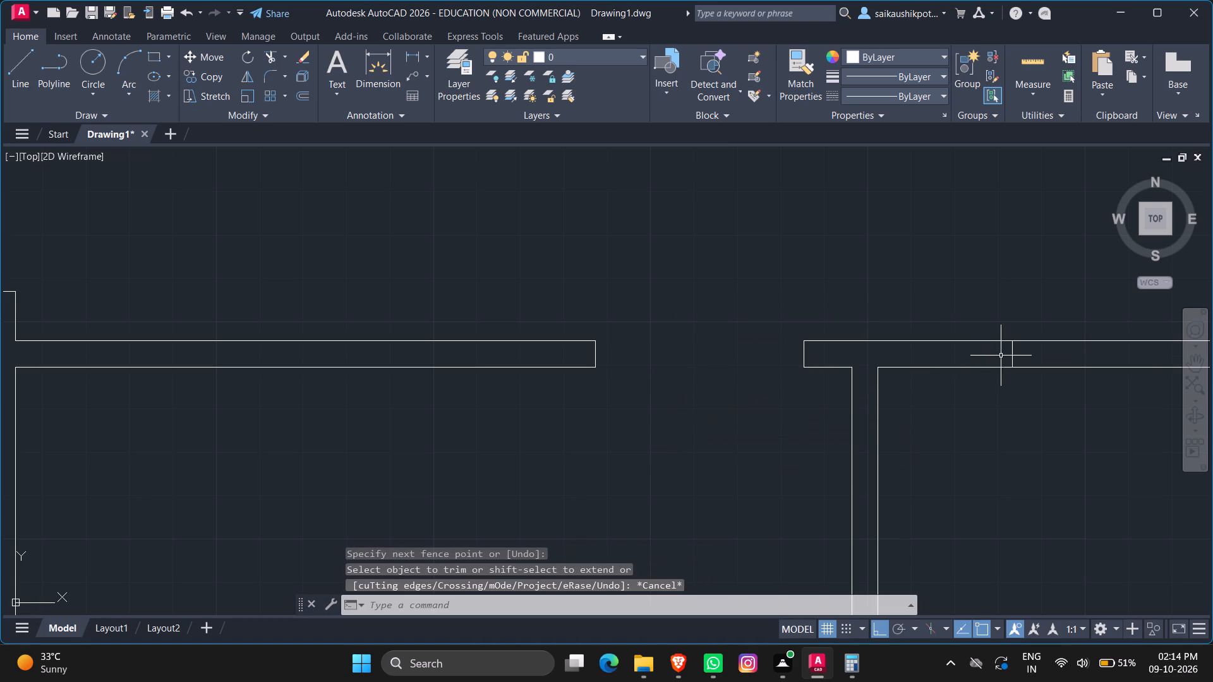
# Erase the stray jamb line in the north wall east of the partition.
pyautogui.click(1011, 356)
pyautogui.press('Delete')
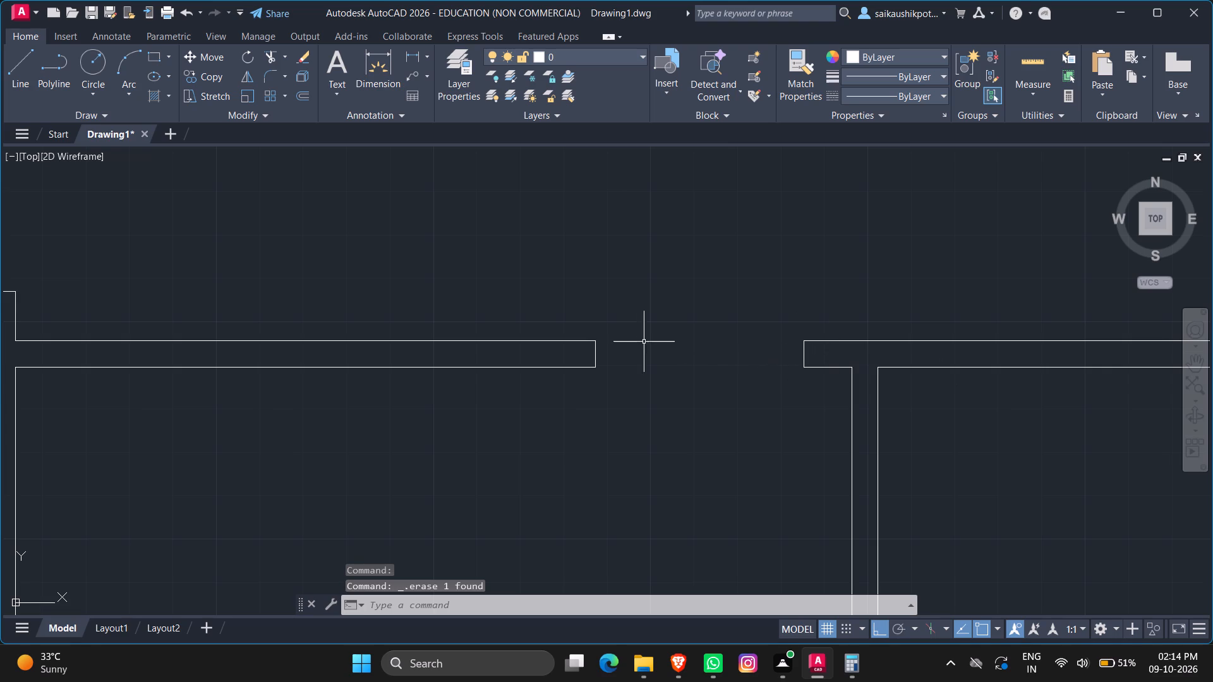
# Draw a vertical line across the north wall of the middle south room, just west of its east partition.
pyautogui.scroll(-4, 709, 273)
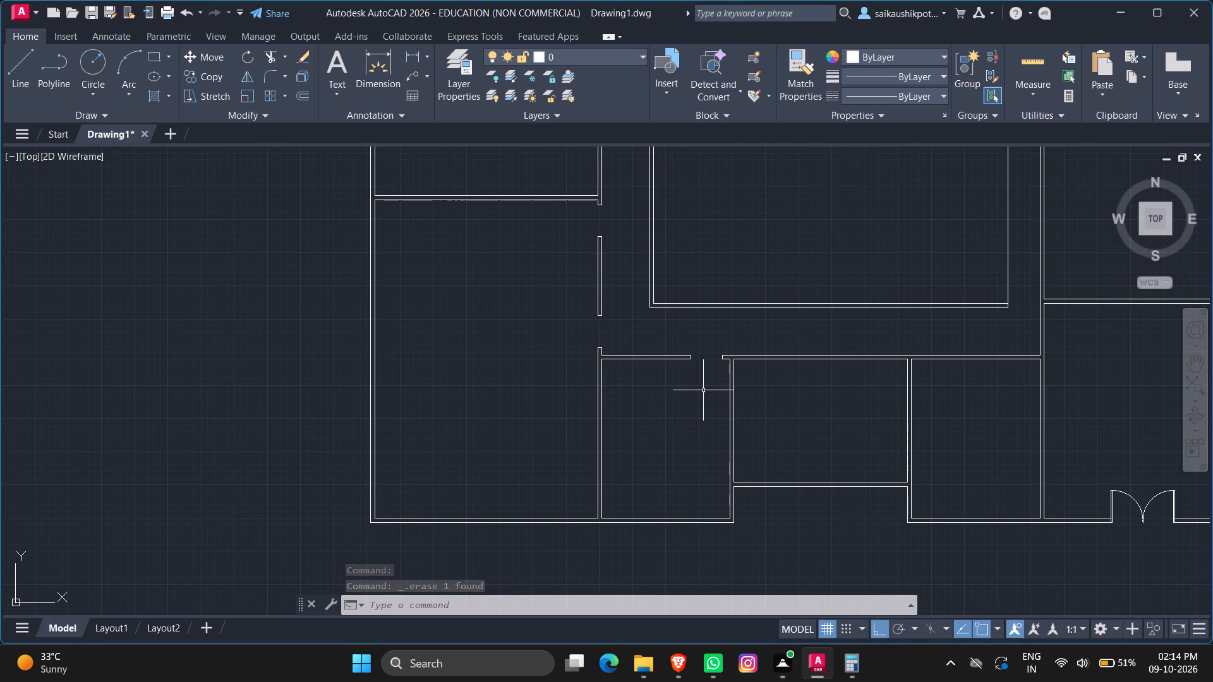
pyautogui.press('Escape')
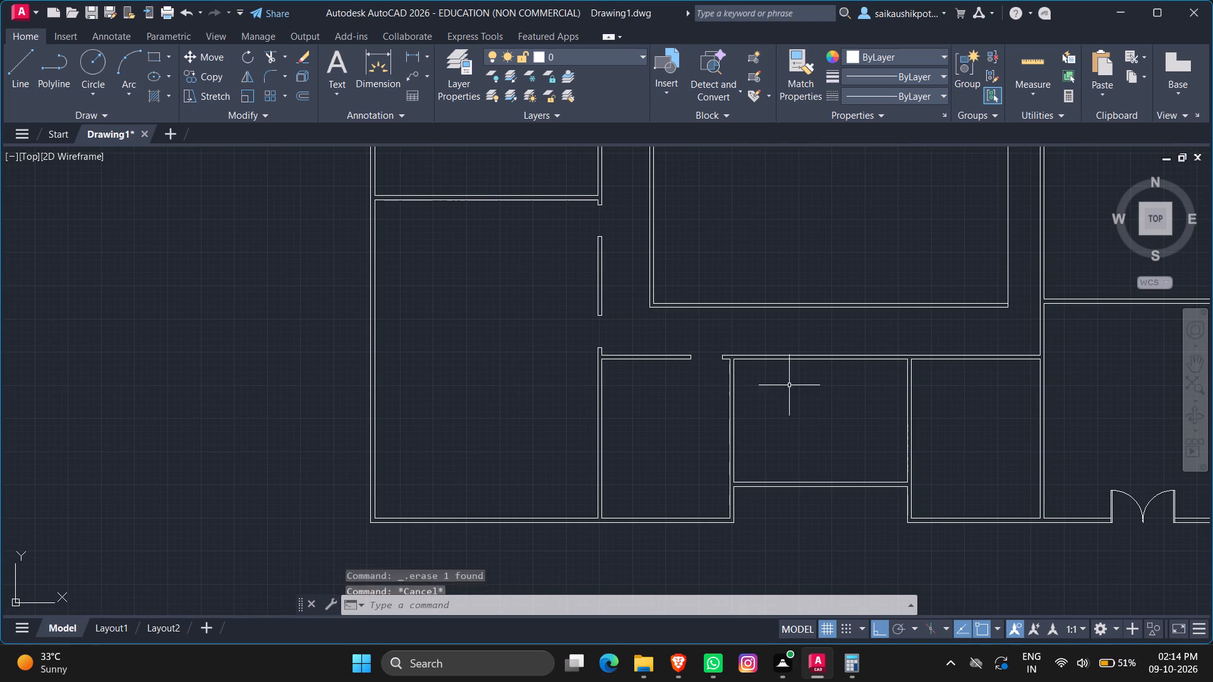
pyautogui.press('Escape')
pyautogui.press('Escape')
pyautogui.press('l')
pyautogui.press('Return')
pyautogui.scroll(4, 914, 362)
pyautogui.scroll(1, 816, 379)
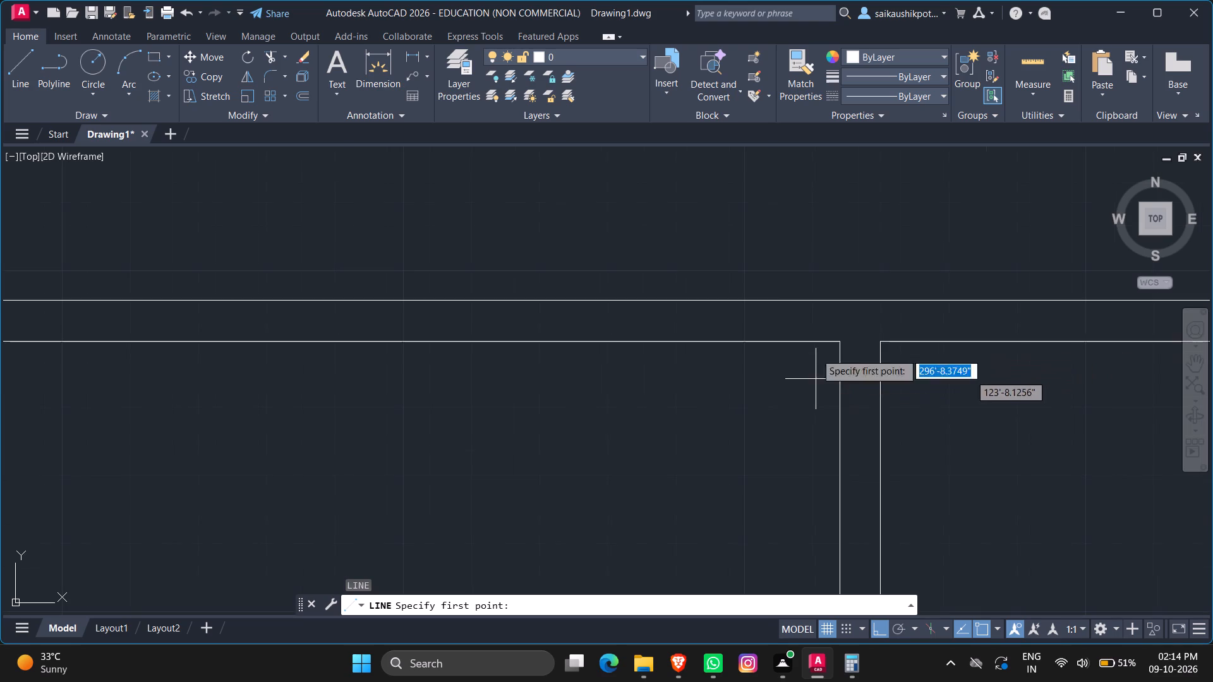
pyautogui.click(758, 267)
pyautogui.click(749, 389)
pyautogui.press('Escape')
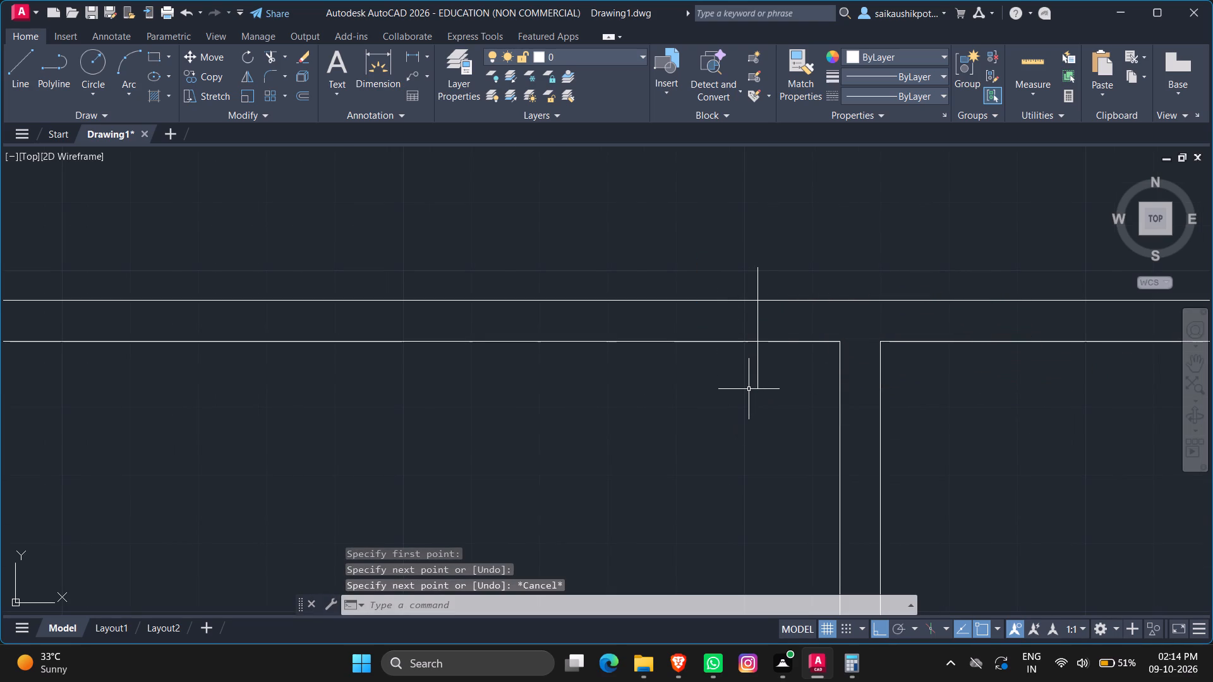
# Trim the new line's overhanging ends back to the middle room's north wall faces to form a jamb line.
pyautogui.write('TR')
pyautogui.press('Return')
pyautogui.press('Return')
pyautogui.moveTo(766, 373); pyautogui.dragTo(760, 374)
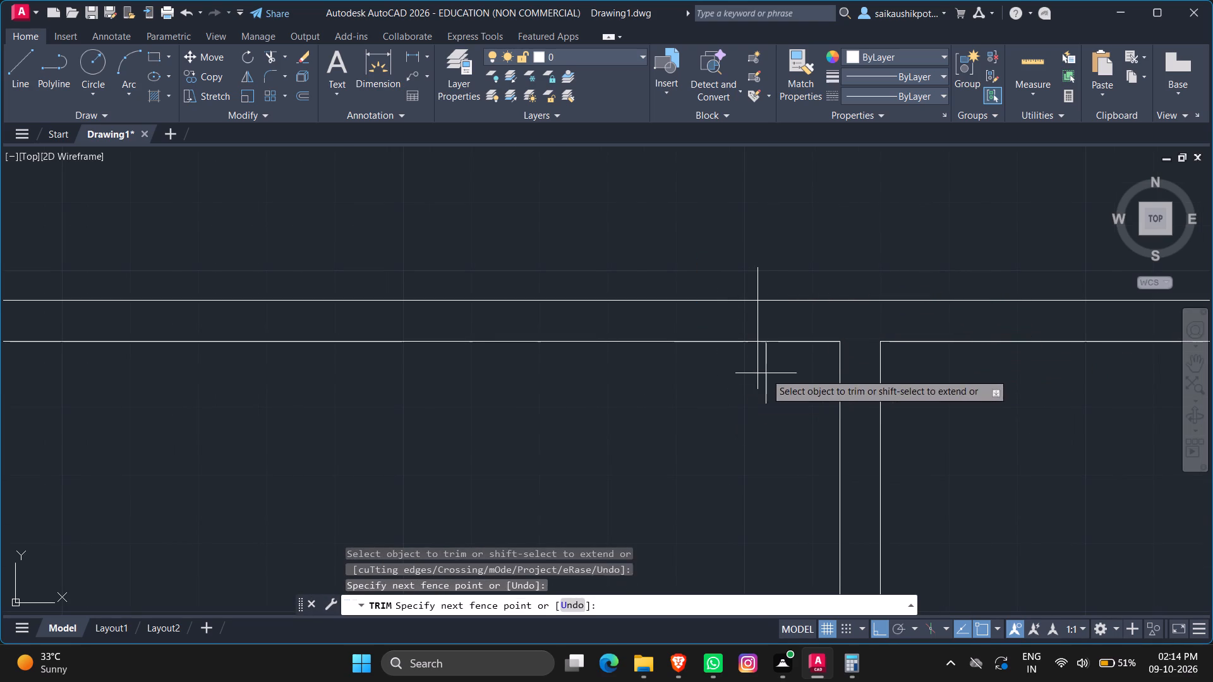
pyautogui.click(739, 374)
pyautogui.moveTo(765, 279); pyautogui.dragTo(751, 280)
pyautogui.press('Escape')
pyautogui.press('Escape')
pyautogui.press('Escape')
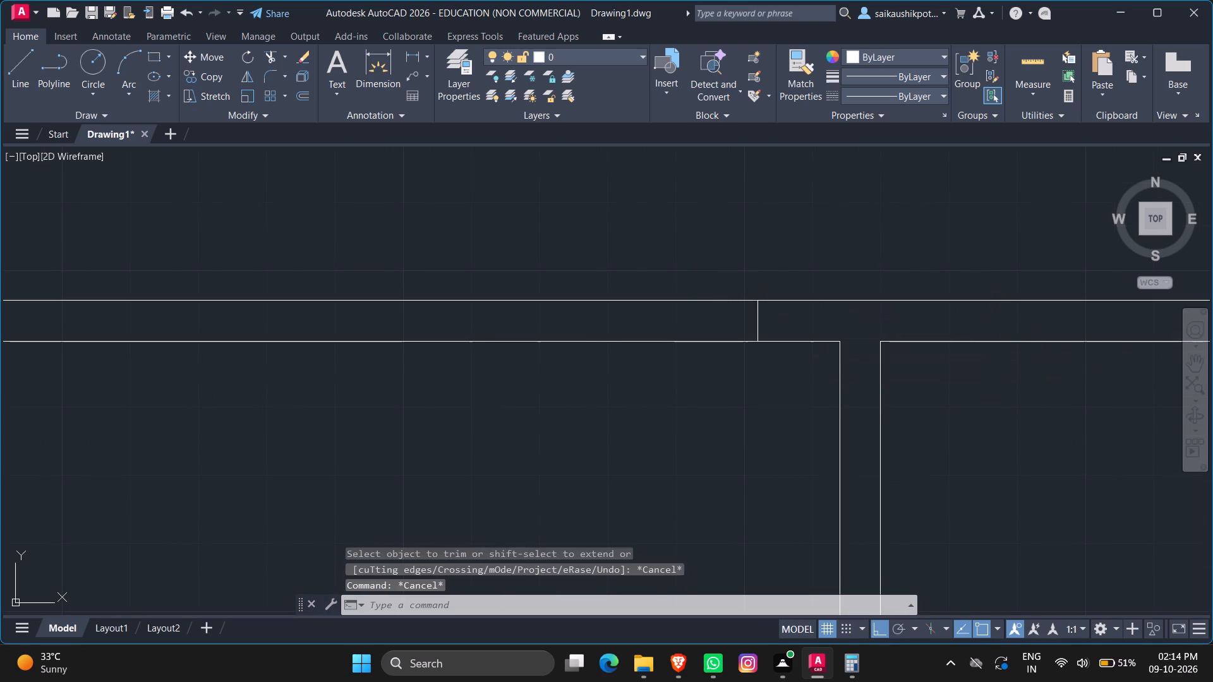
# Offset the middle room's jamb line 4' to the west within the north wall.
pyautogui.press('o')
pyautogui.press('Return')
pyautogui.write("4'")
pyautogui.press('Return')
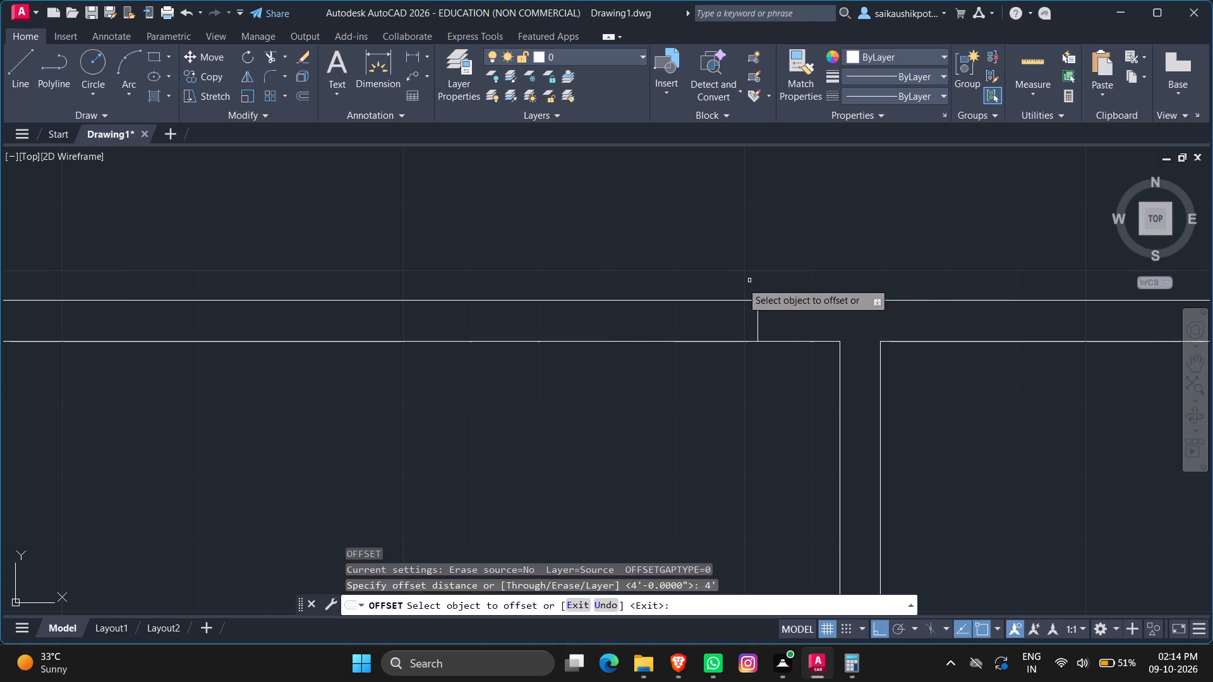
pyautogui.click(756, 323)
pyautogui.click(534, 366)
pyautogui.press('Escape')
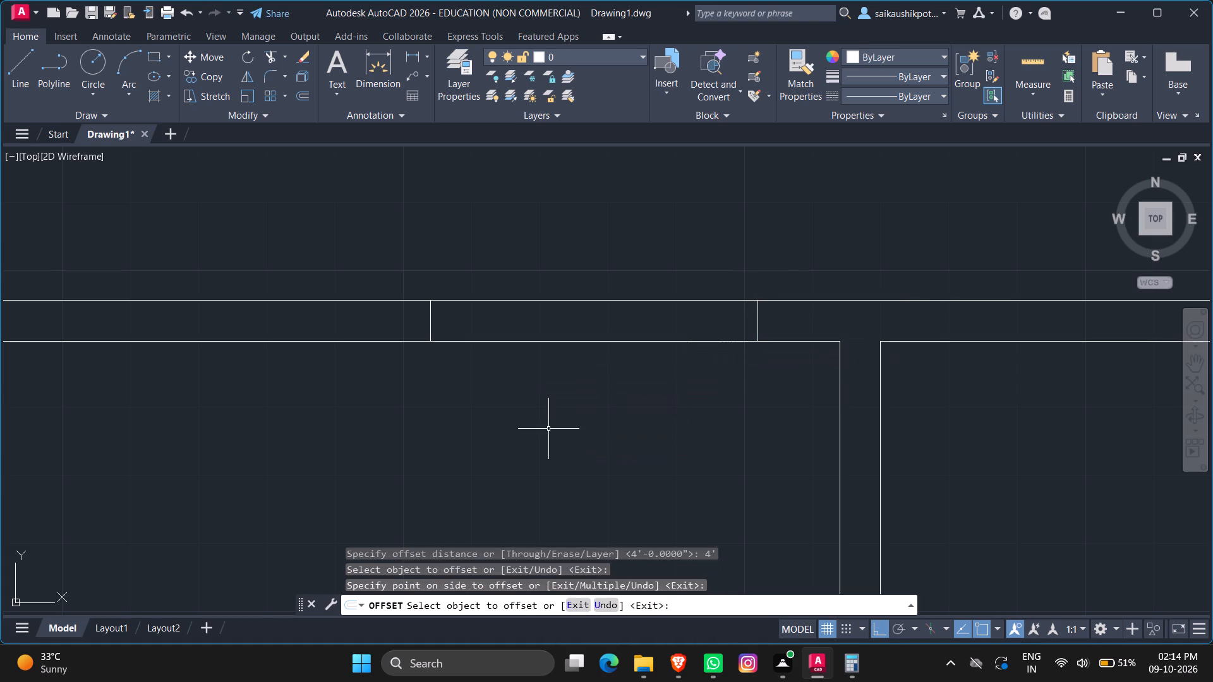
pyautogui.press('Escape')
pyautogui.press('Escape')
# Trim both wall lines between the two jamb lines to cut a 4' opening in the middle room's north wall.
pyautogui.write('TR')
pyautogui.press('Return')
pyautogui.press('Return')
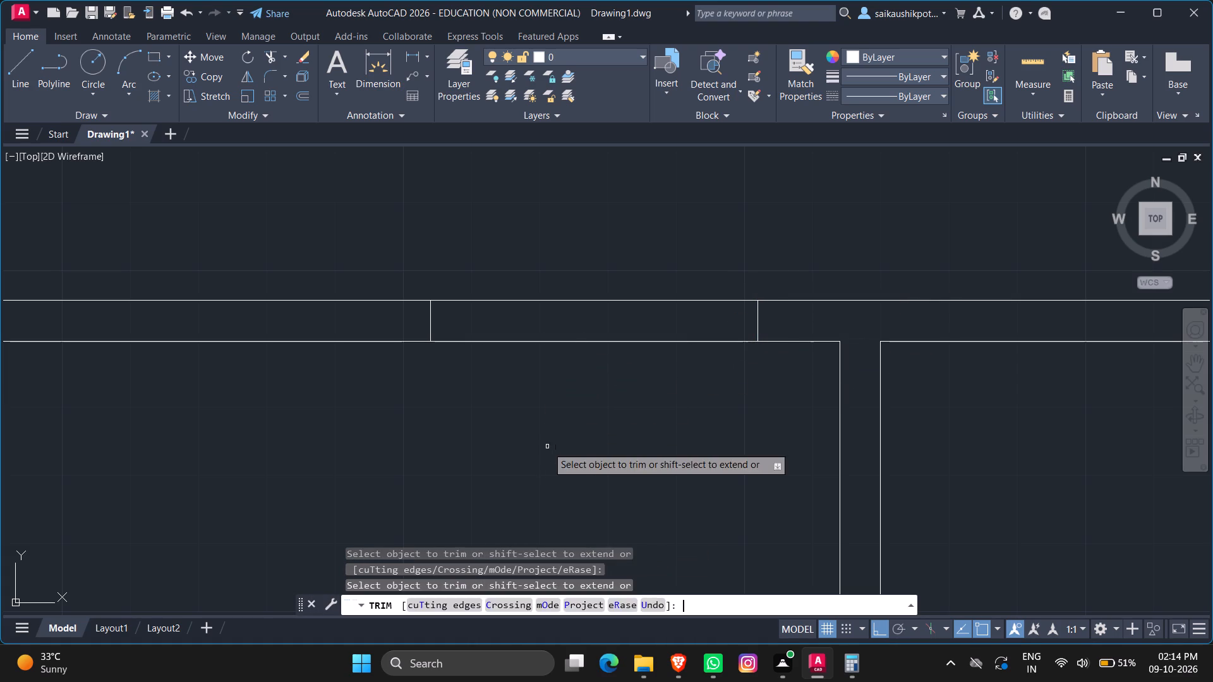
pyautogui.click(545, 422)
pyautogui.click(562, 259)
pyautogui.press('Escape')
# Draw a vertical line across the north wall of the next room east, just east of its west partition.
pyautogui.scroll(-3, 548, 372)
pyautogui.scroll(-1, 599, 374)
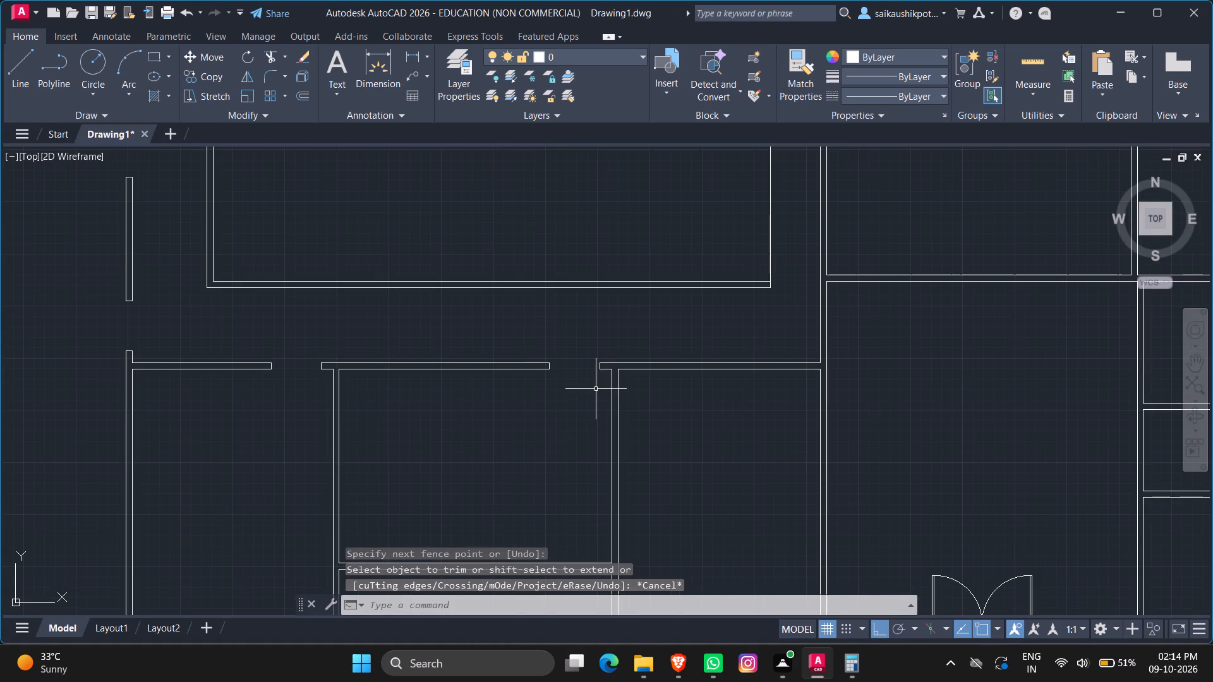
pyautogui.scroll(2, 643, 419)
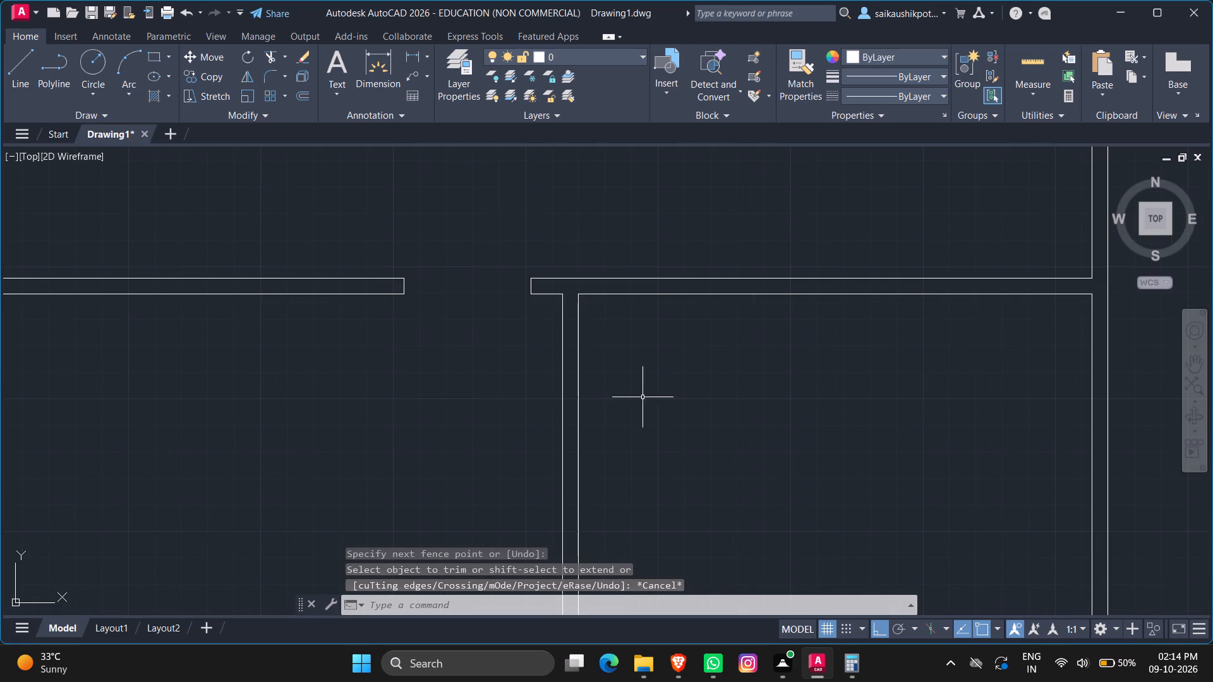
pyautogui.press('l')
pyautogui.press('Return')
pyautogui.scroll(2, 585, 257)
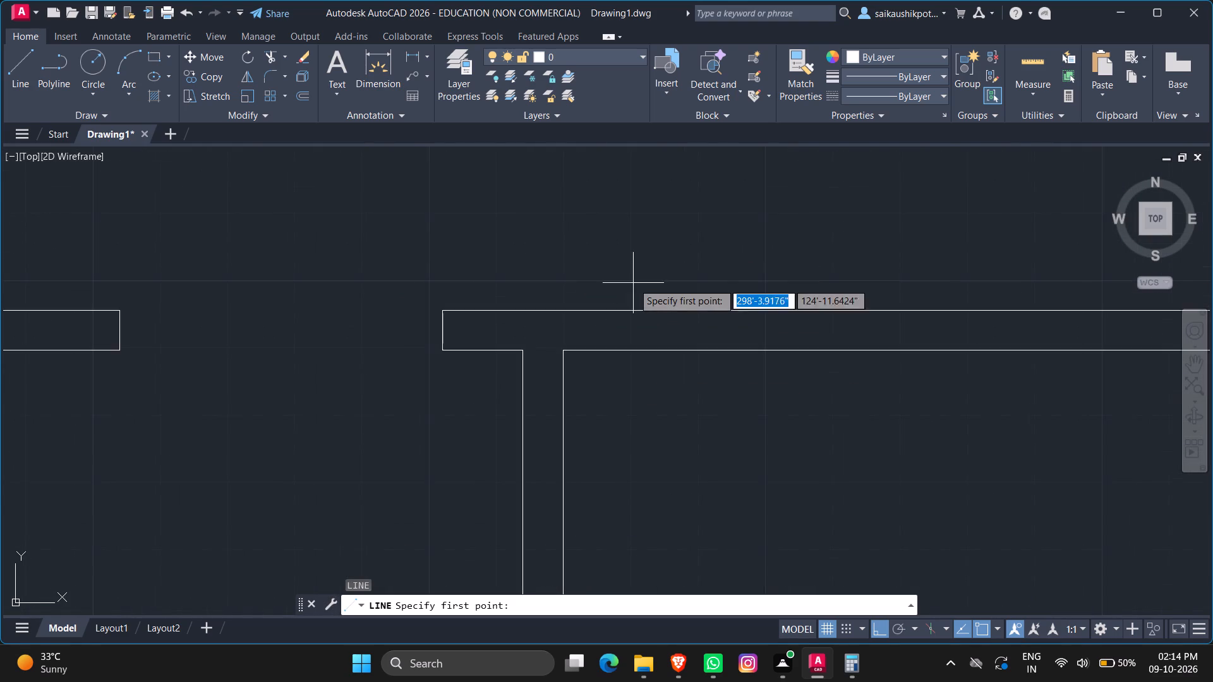
pyautogui.scroll(1, 633, 283)
pyautogui.click(619, 296)
pyautogui.click(606, 448)
pyautogui.press('Escape')
# Trim the vertical line's overhanging ends back to the two wall faces to form that room's west jamb line.
pyautogui.write('TR')
pyautogui.press('Return')
pyautogui.press('Return')
pyautogui.click(629, 425)
pyautogui.click(604, 424)
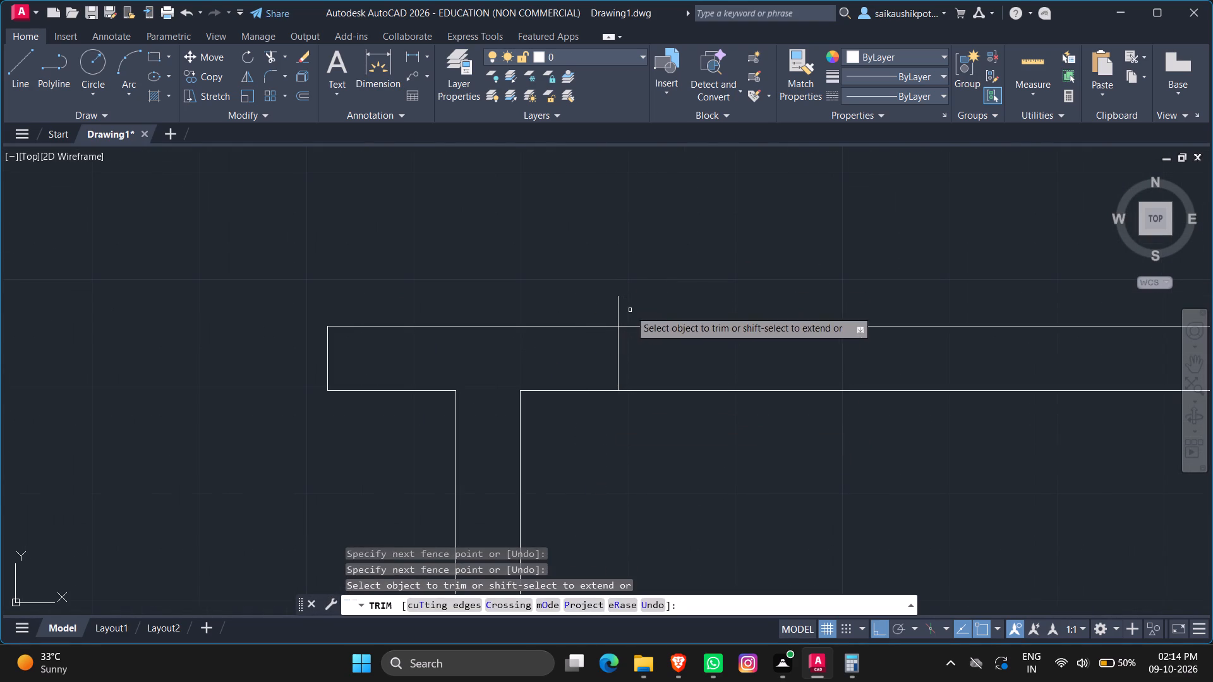
pyautogui.click(630, 310)
pyautogui.click(593, 318)
pyautogui.press('Escape')
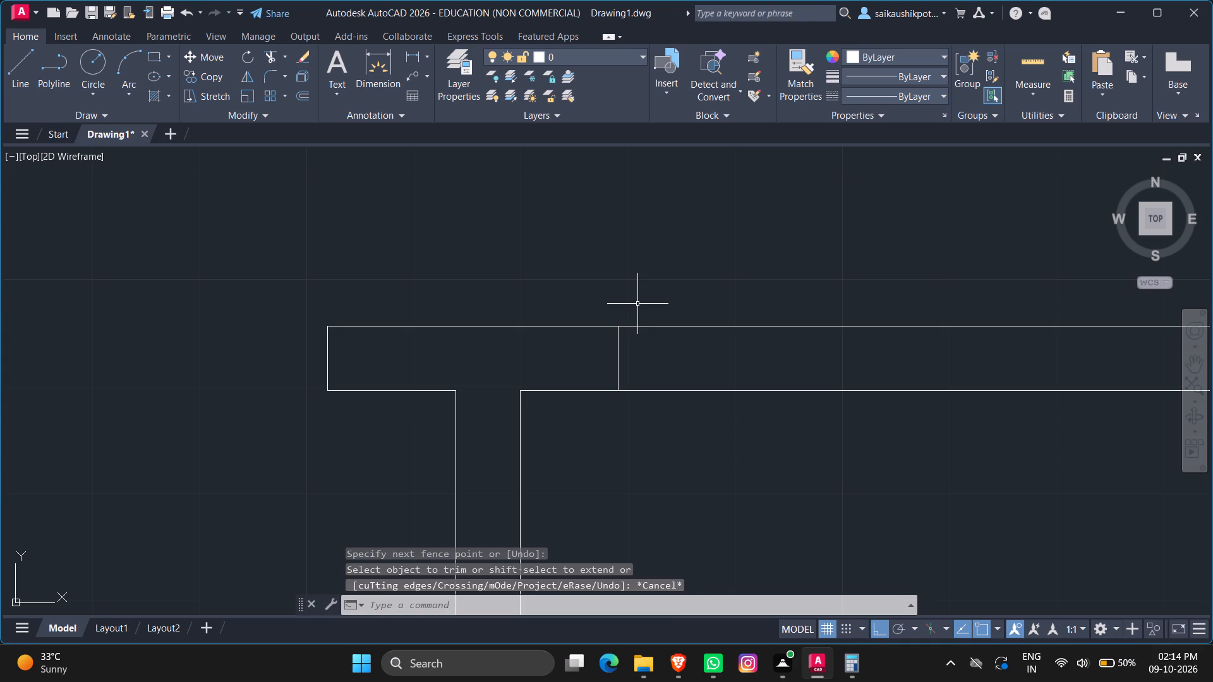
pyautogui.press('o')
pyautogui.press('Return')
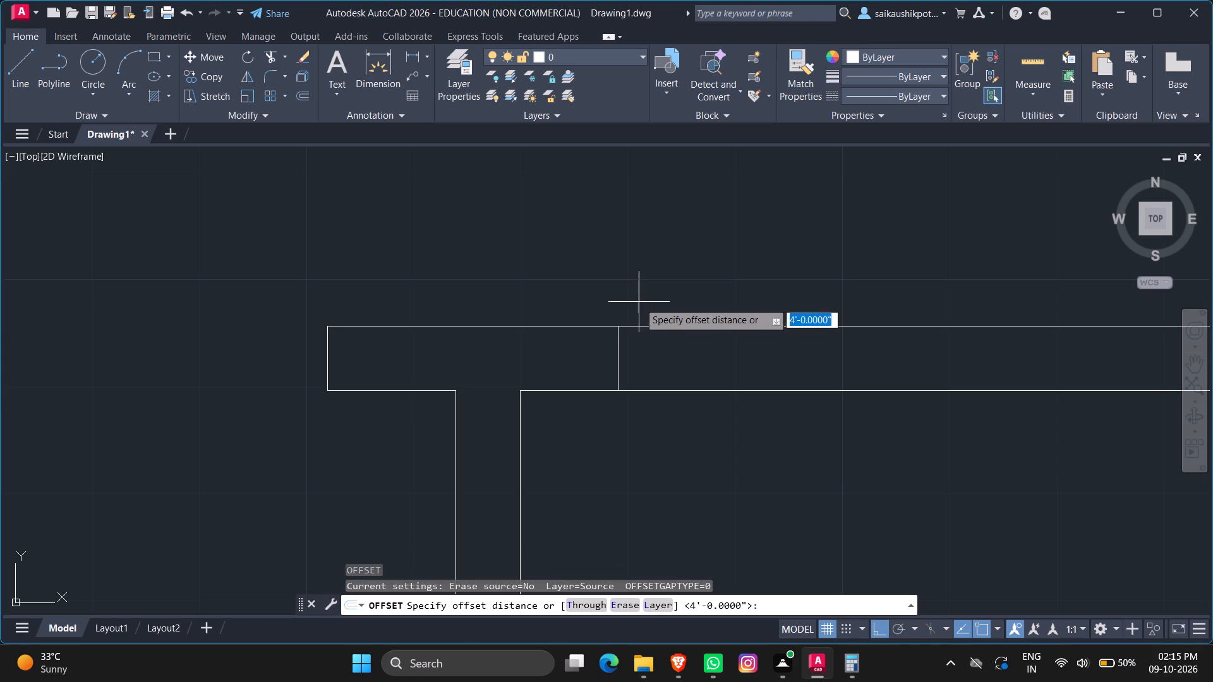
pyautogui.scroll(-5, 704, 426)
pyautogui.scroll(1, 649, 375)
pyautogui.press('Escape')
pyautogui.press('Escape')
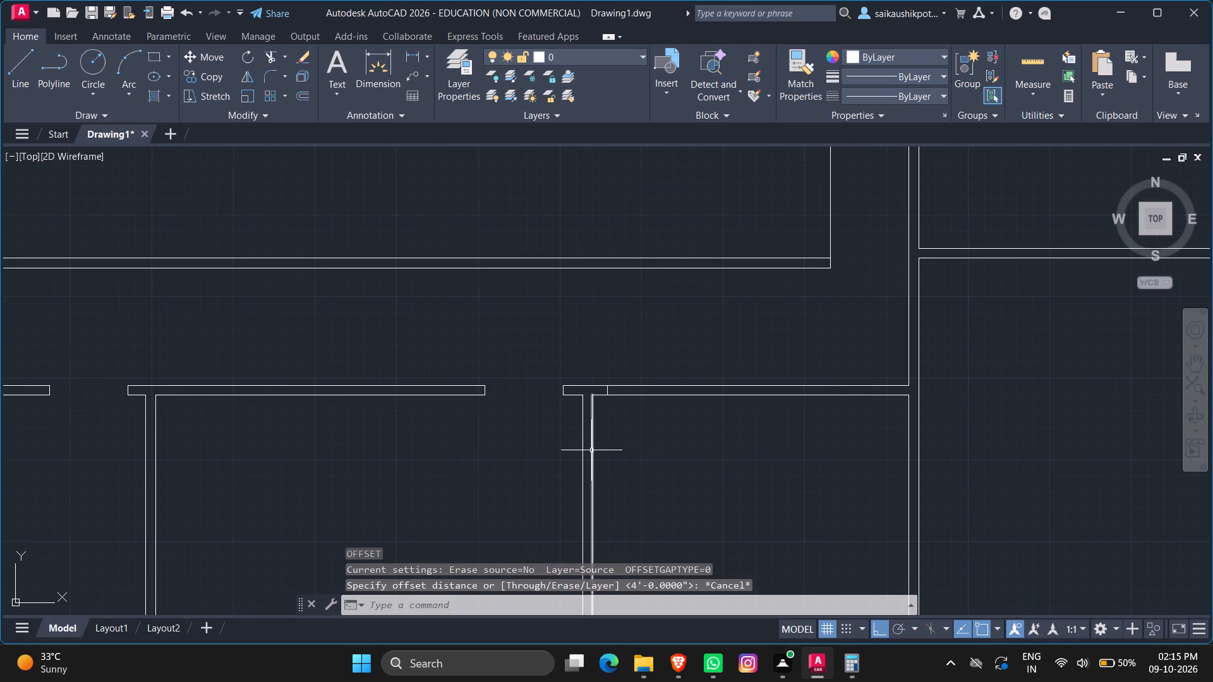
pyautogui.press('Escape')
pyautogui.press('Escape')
# Offset the east room's west jamb line 4' to the east within the north wall.
pyautogui.press('o')
pyautogui.press('Return')
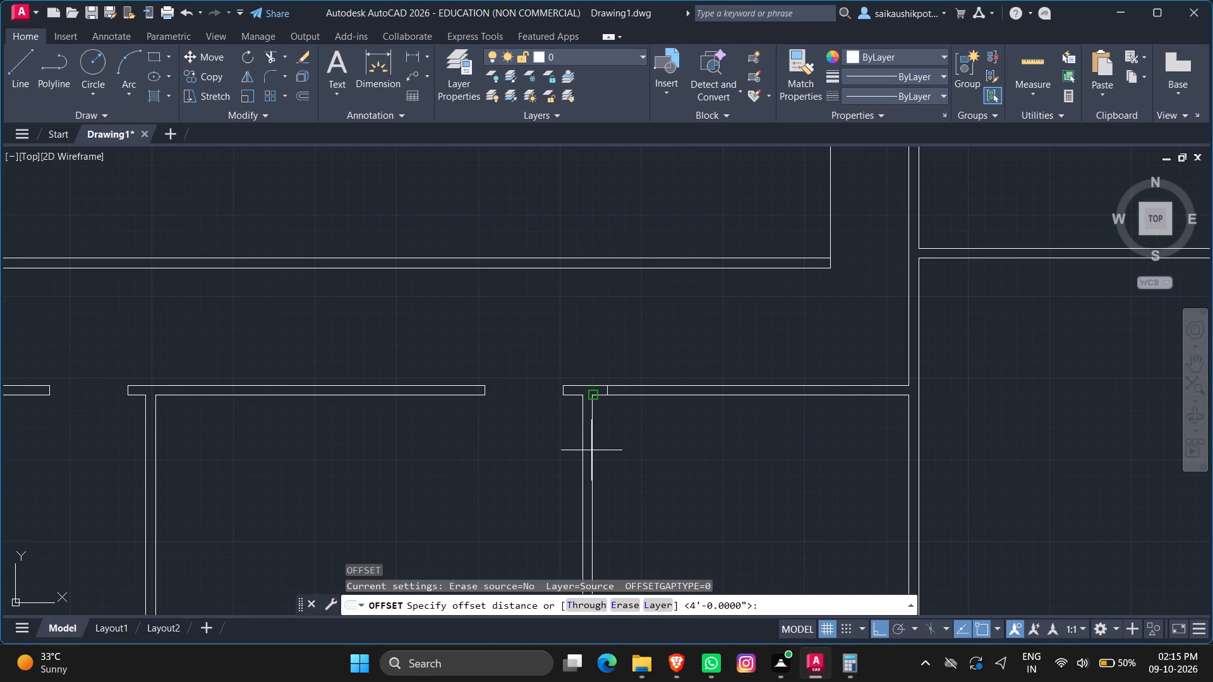
pyautogui.write("4'")
pyautogui.press('Return')
pyautogui.scroll(2, 609, 415)
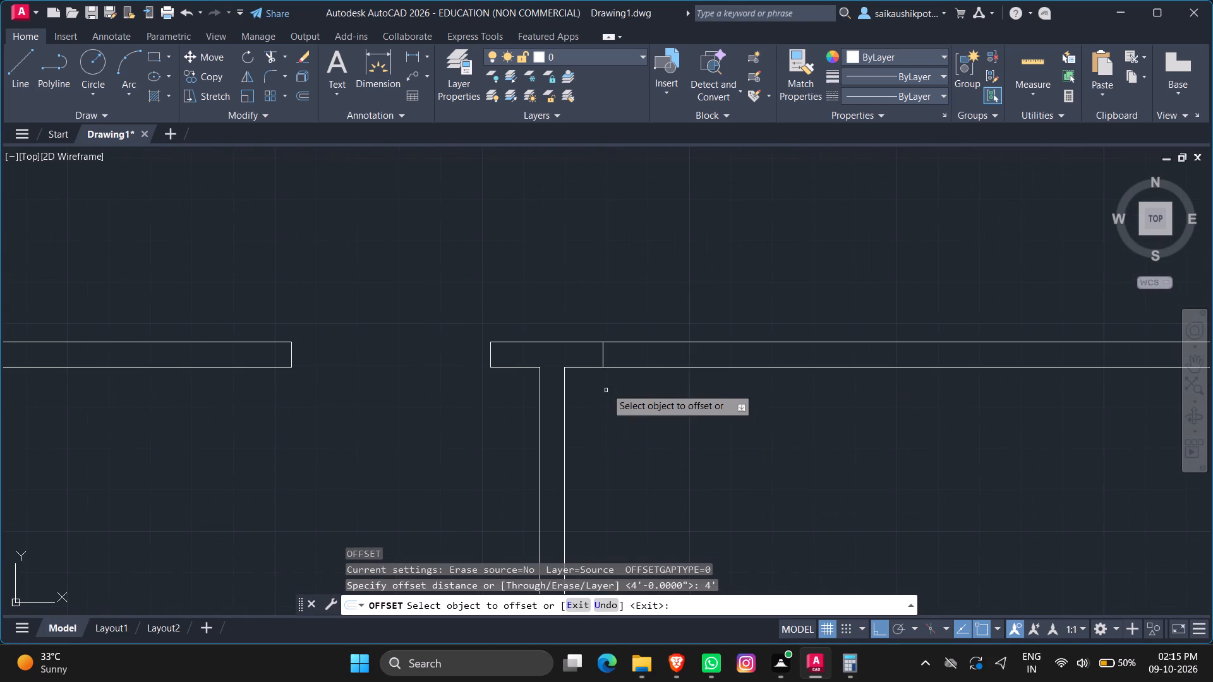
pyautogui.click(603, 359)
pyautogui.click(706, 388)
pyautogui.press('Escape')
pyautogui.press('Escape')
# Trim both wall lines between the two jamb lines to cut a 4' opening in the east room's north wall.
pyautogui.write('TR')
pyautogui.press('Return')
pyautogui.press('Return')
pyautogui.click(697, 303)
pyautogui.click(699, 394)
pyautogui.press('Escape')
pyautogui.press('Escape')
pyautogui.press('Escape')
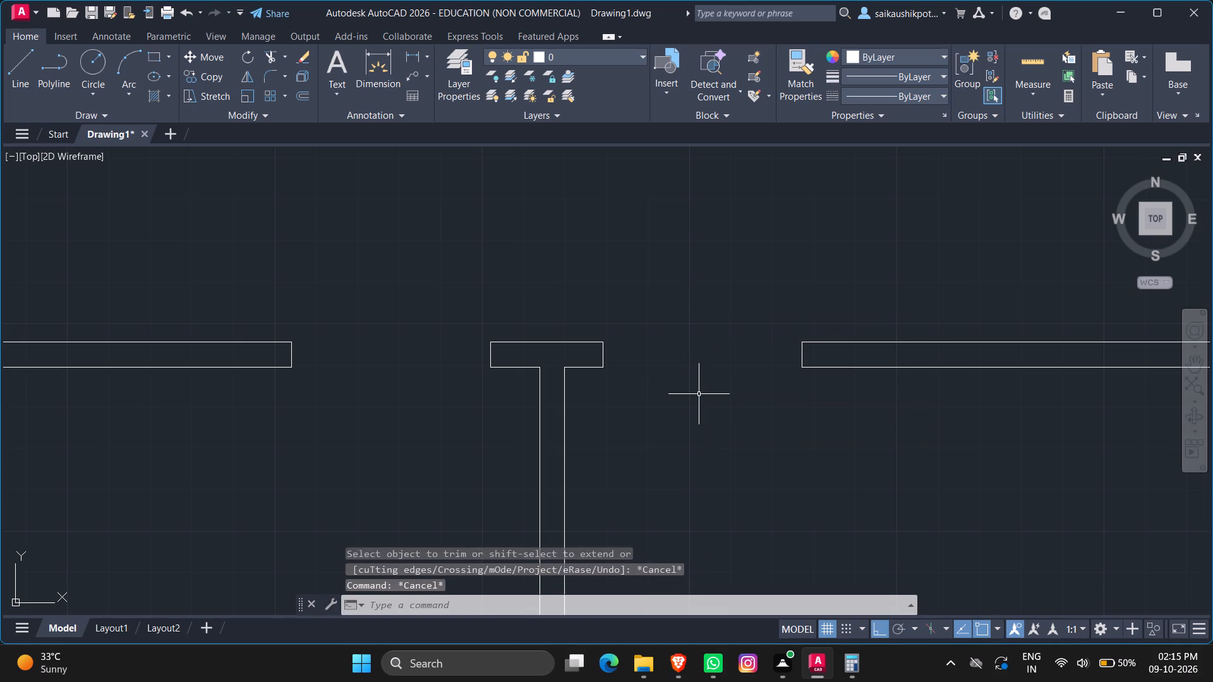
pyautogui.press('Escape')
pyautogui.press('Escape')
pyautogui.scroll(-2, 627, 443)
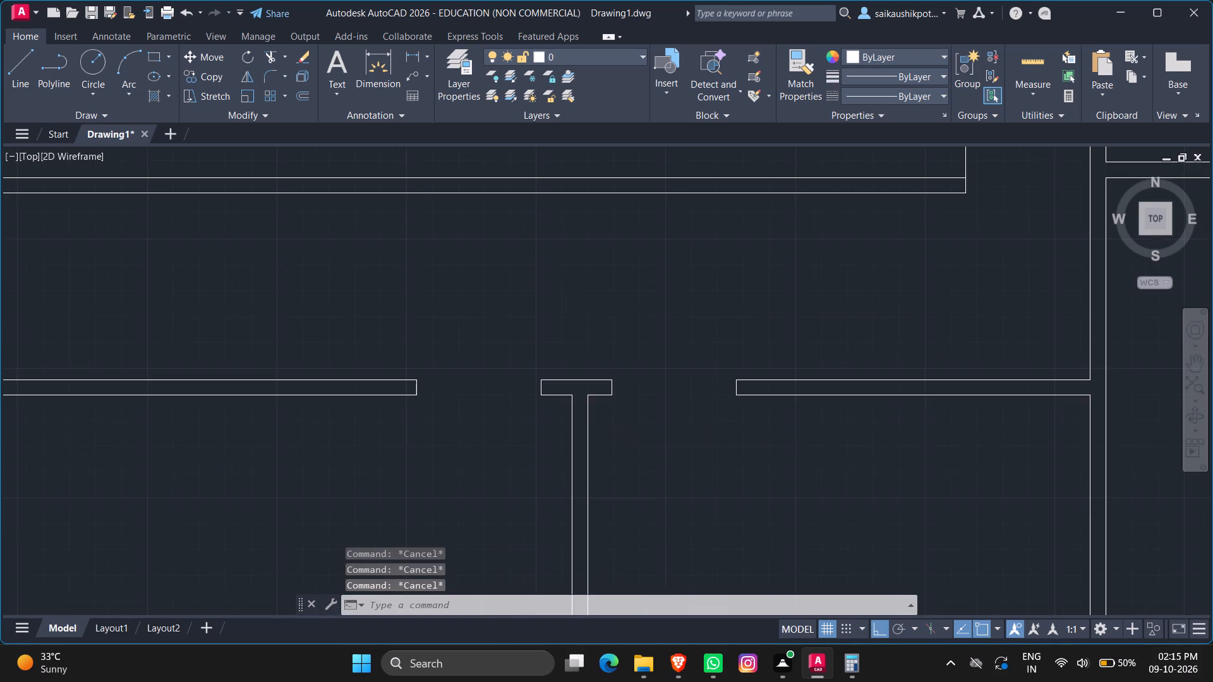
pyautogui.scroll(-2, 627, 443)
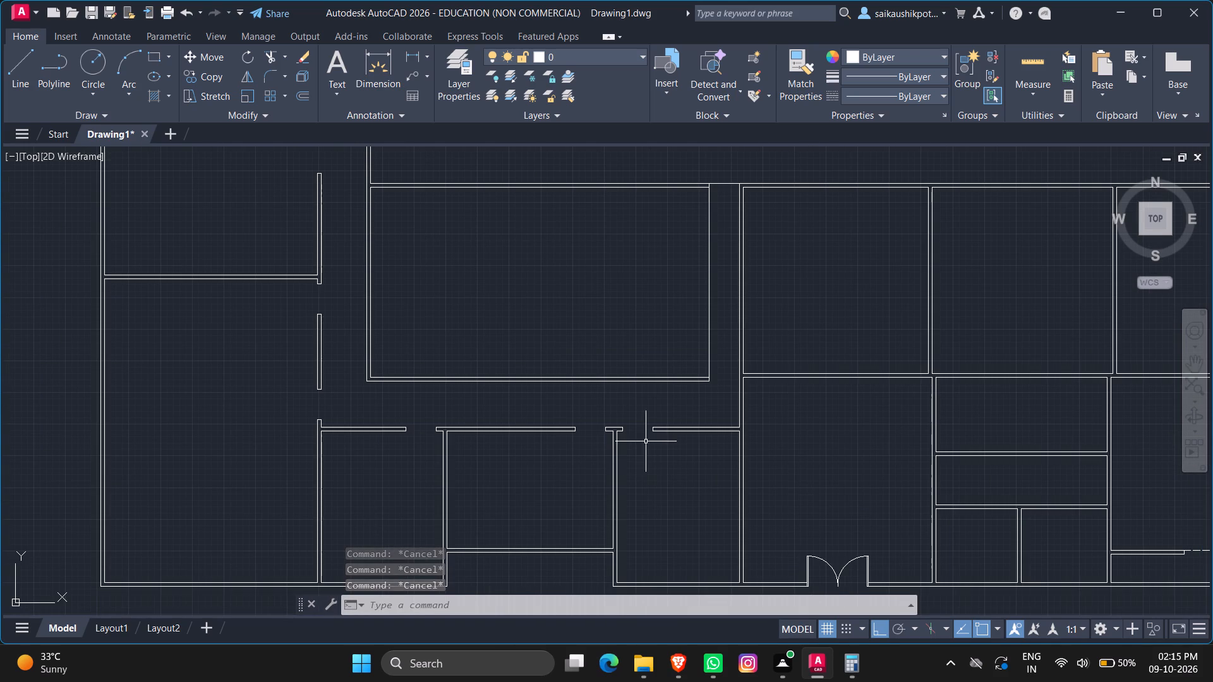
pyautogui.press('Escape')
pyautogui.press('Escape')
pyautogui.press('Escape')
# Draw a closed 4' by 2" door leaf southward from the north corner of the east room opening's west jamb.
pyautogui.scroll(3, 634, 443)
pyautogui.scroll(-3, 648, 443)
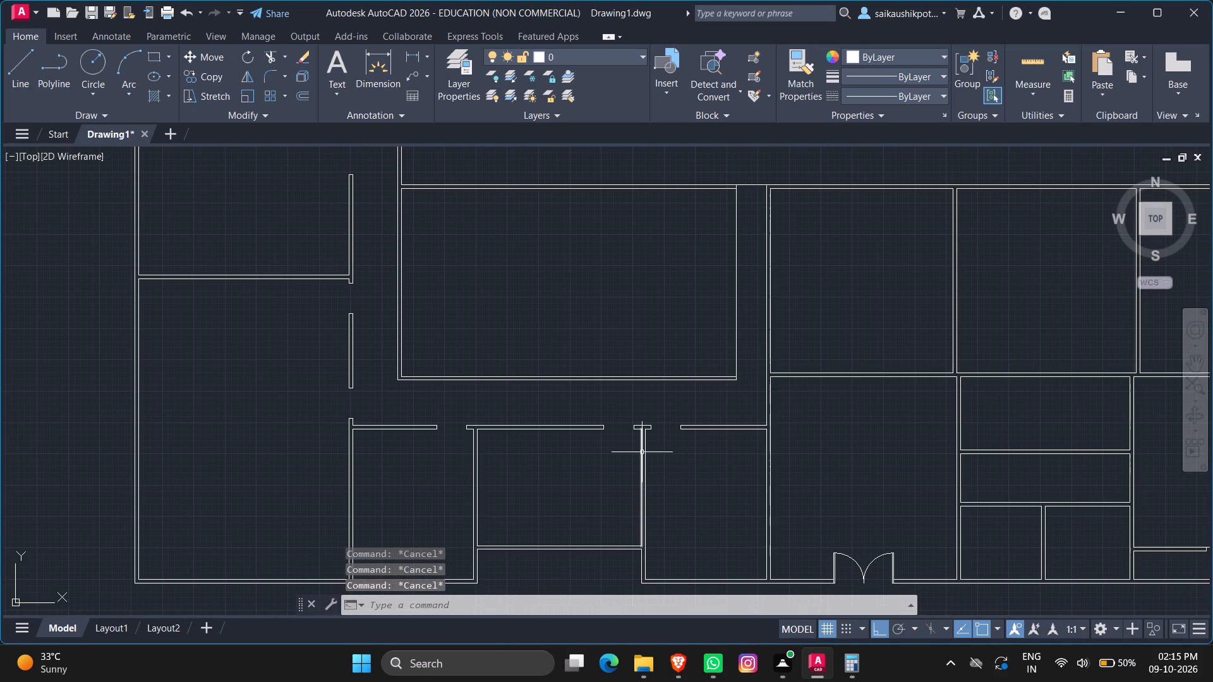
pyautogui.scroll(4, 634, 440)
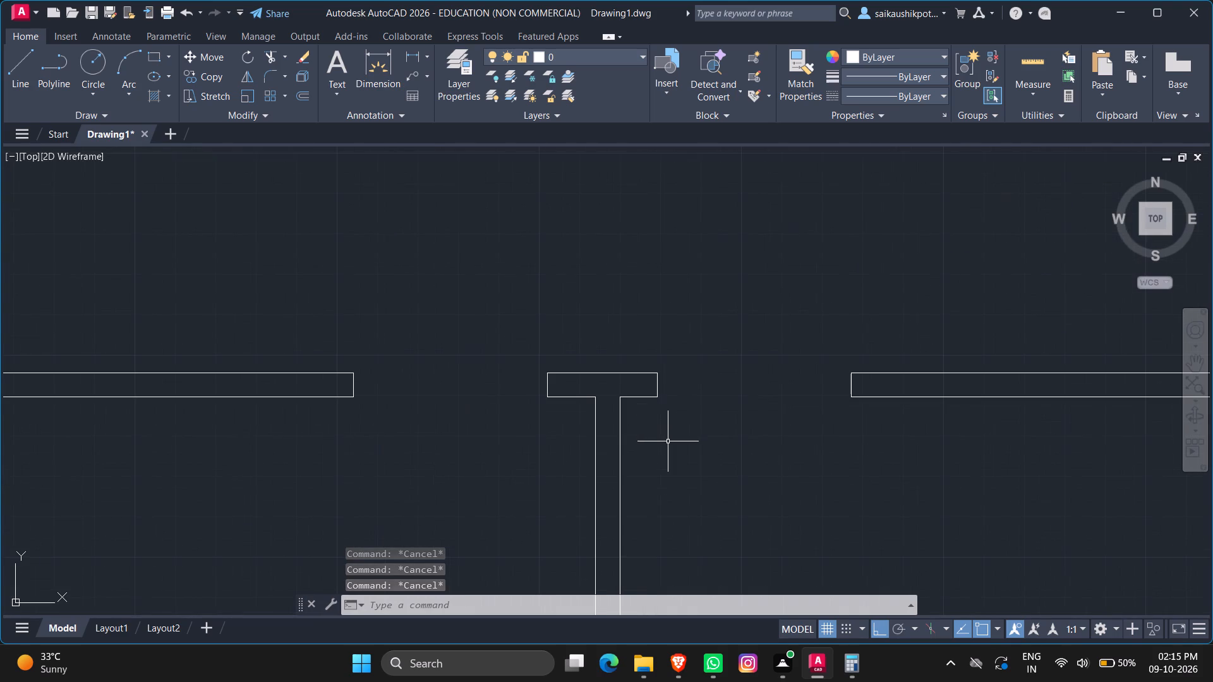
pyautogui.press('l')
pyautogui.press('Return')
pyautogui.scroll(1, 651, 445)
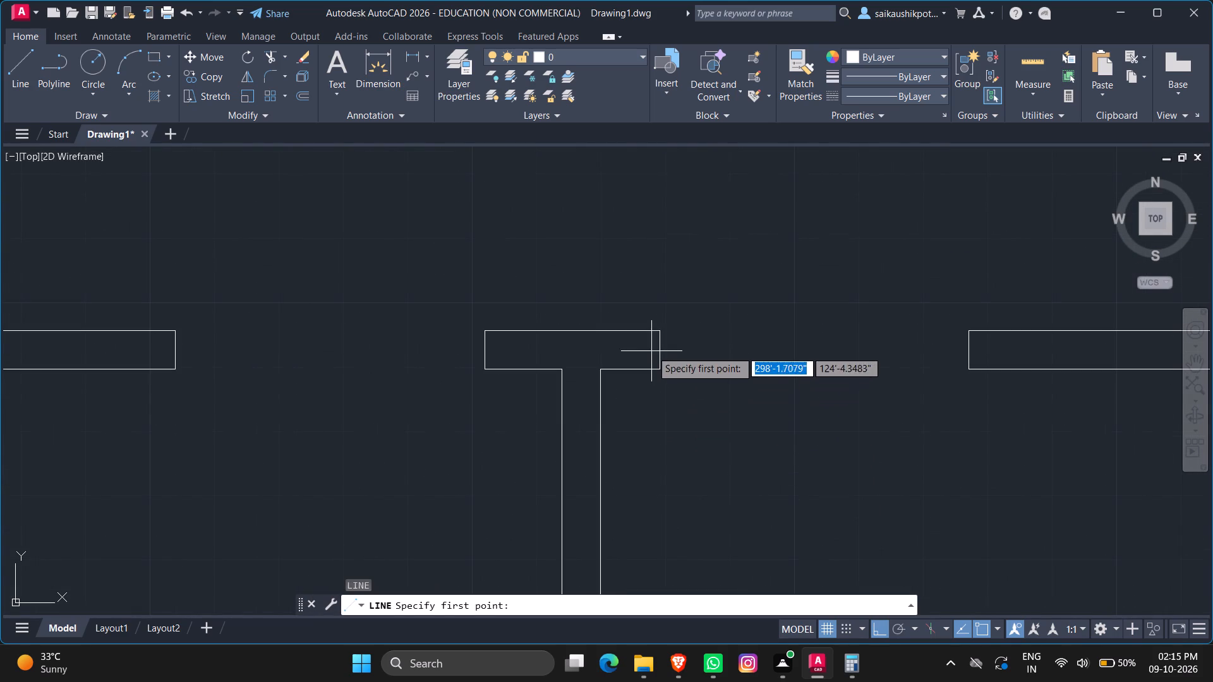
pyautogui.click(658, 335)
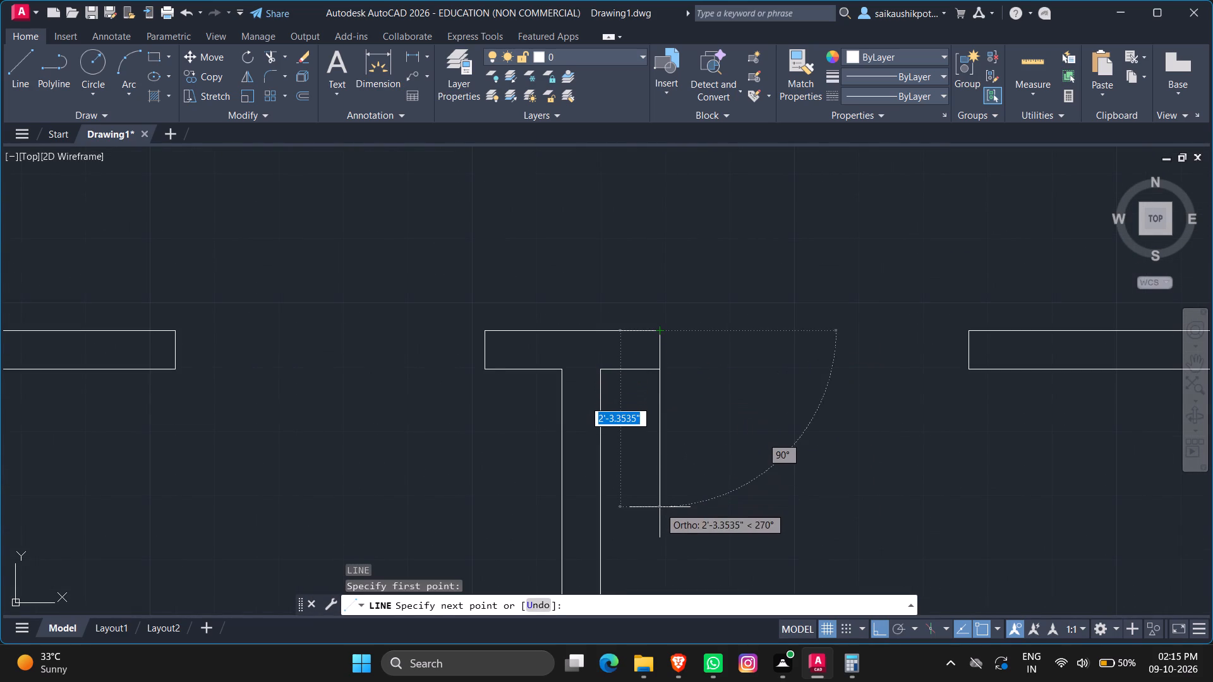
pyautogui.write("4'")
pyautogui.press('Return')
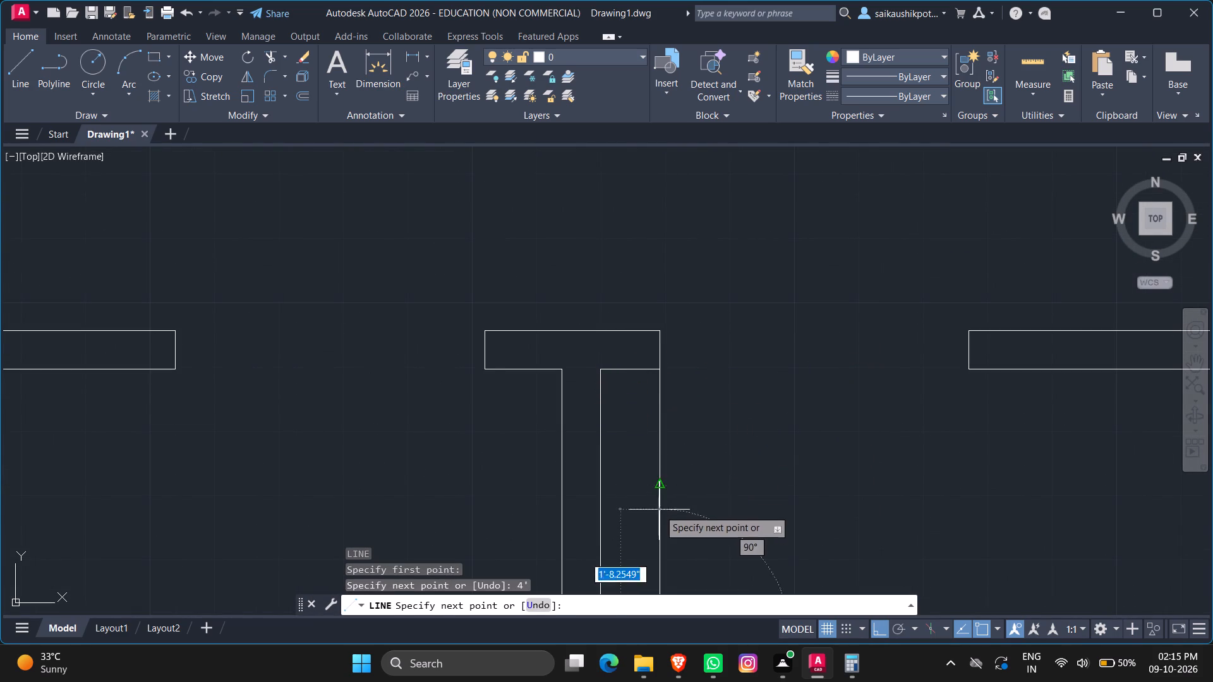
pyautogui.scroll(-3, 611, 345)
pyautogui.scroll(2, 694, 458)
pyautogui.write('2"')
pyautogui.press('Return')
pyautogui.scroll(-2, 629, 424)
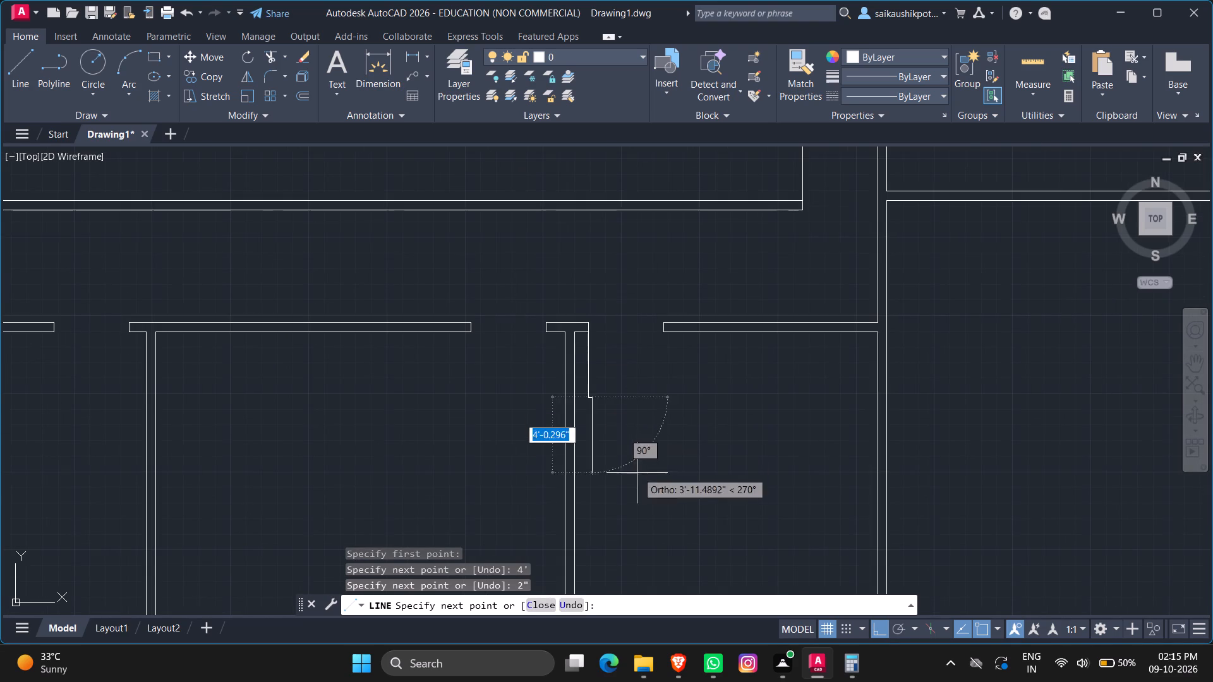
pyautogui.scroll(2, 608, 340)
pyautogui.write("4'")
pyautogui.press('Return')
pyautogui.scroll(2, 581, 311)
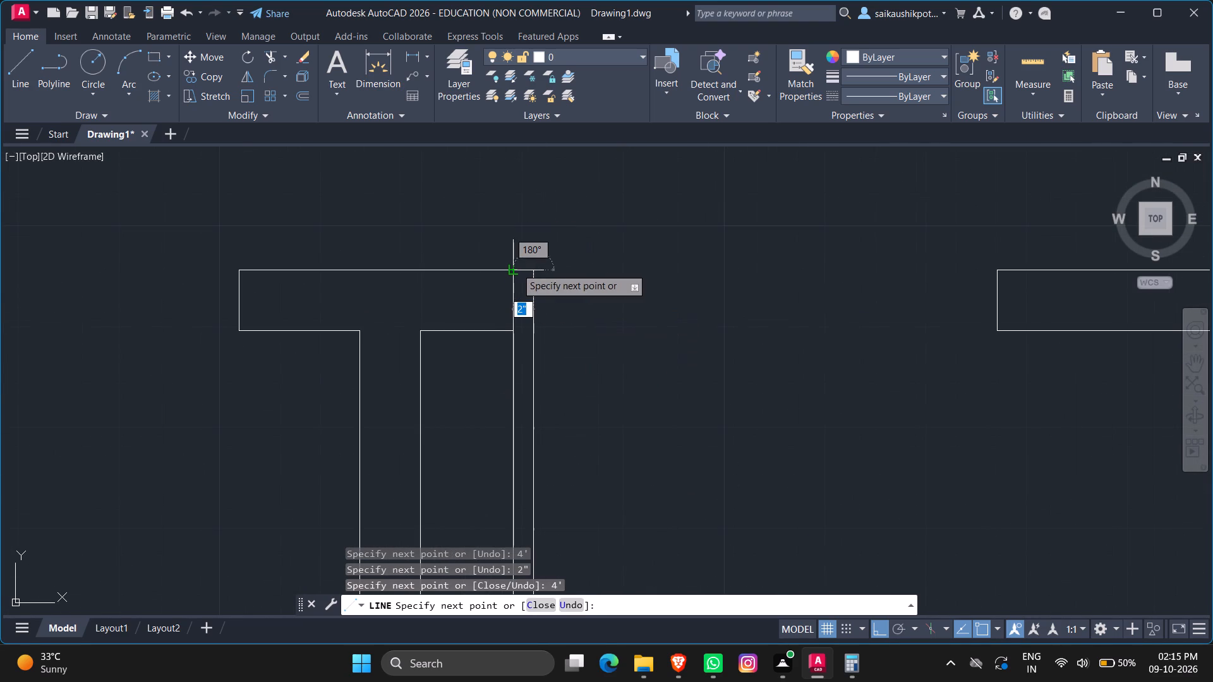
pyautogui.click(516, 268)
pyautogui.press('Escape')
# With Ortho off, draw a three-point arc from the east jamb's north corner to the door leaf's southeast corner.
pyautogui.scroll(-4, 646, 341)
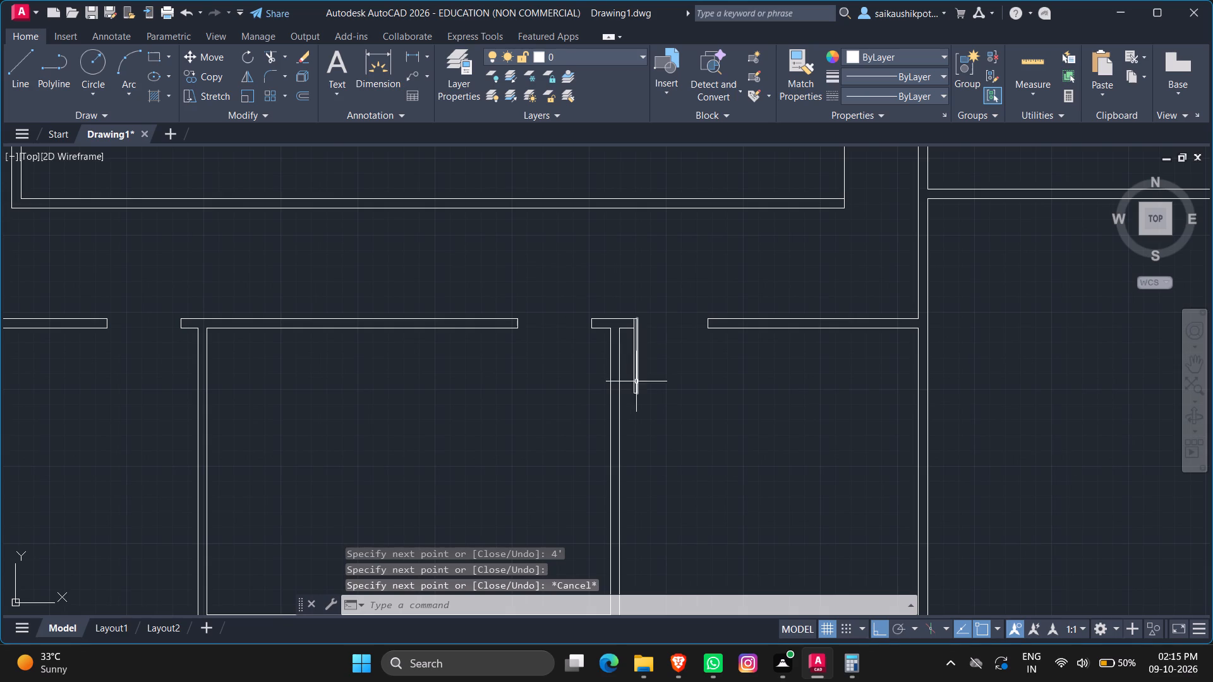
pyautogui.click(127, 64)
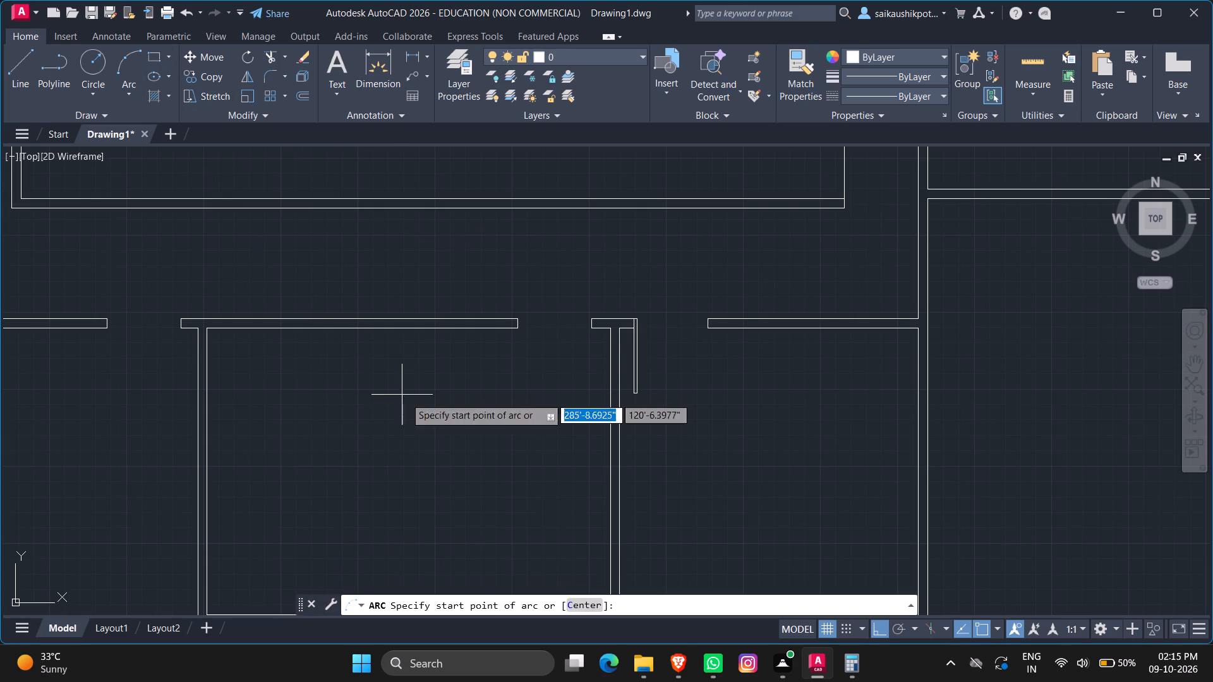
pyautogui.scroll(3, 705, 335)
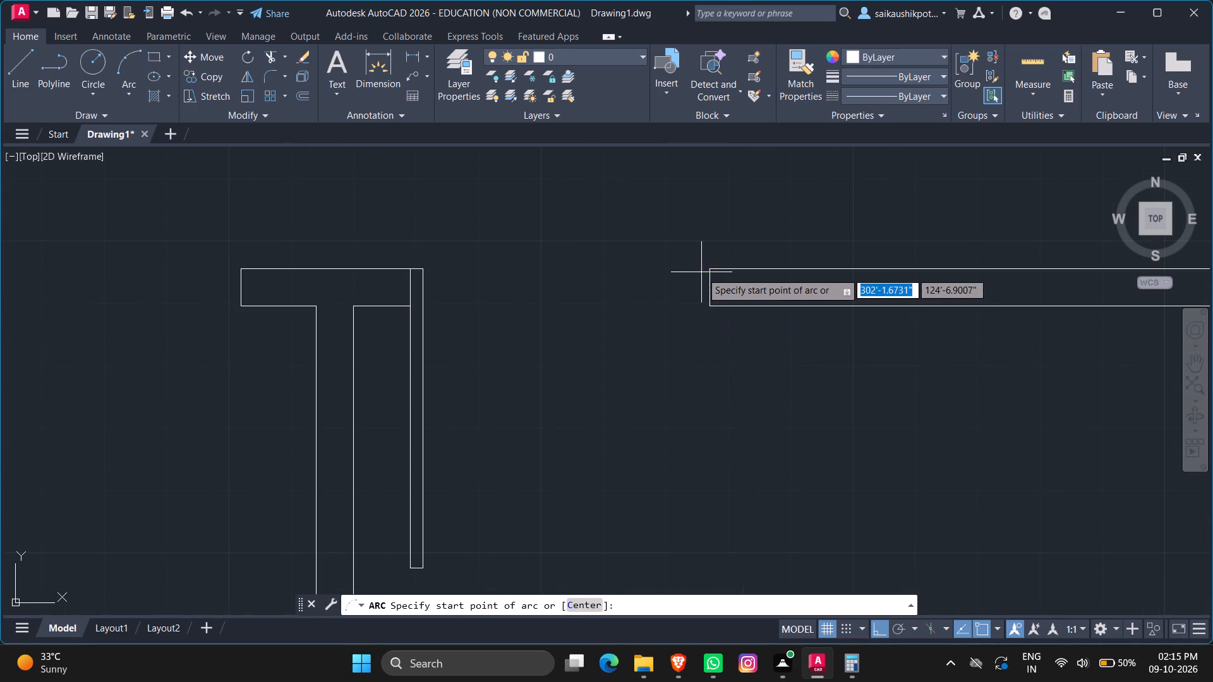
pyautogui.click(709, 271)
pyautogui.press('F8')
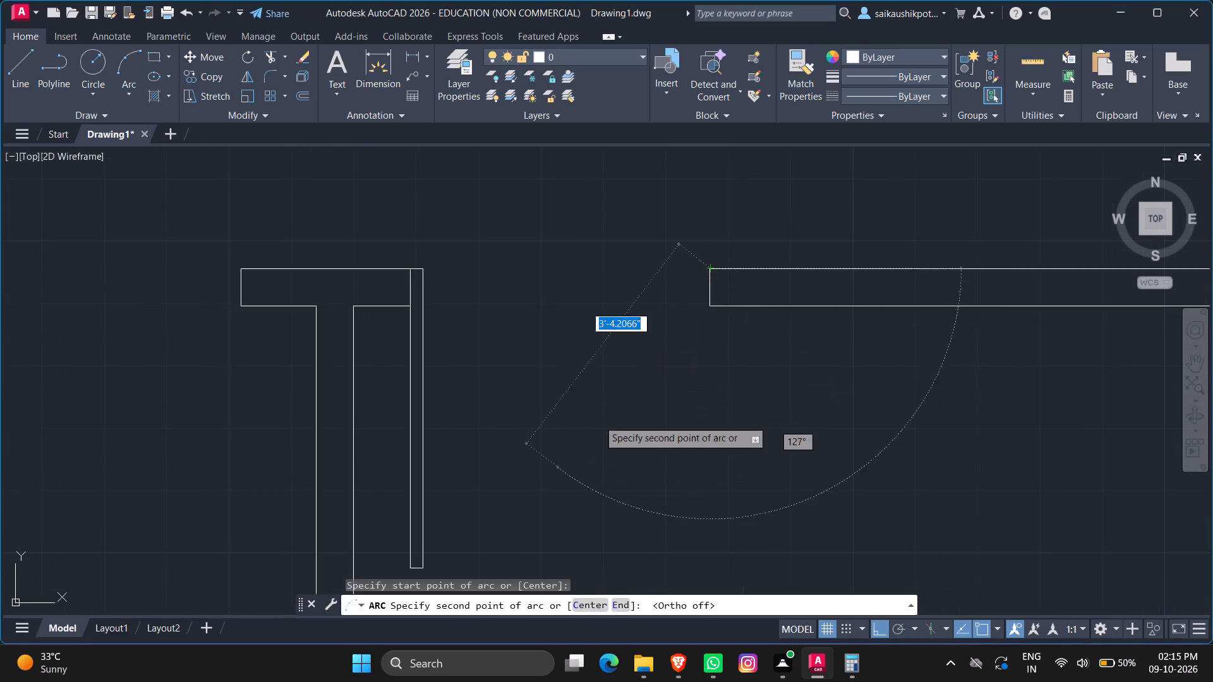
pyautogui.click(604, 448)
pyautogui.scroll(-2, 581, 405)
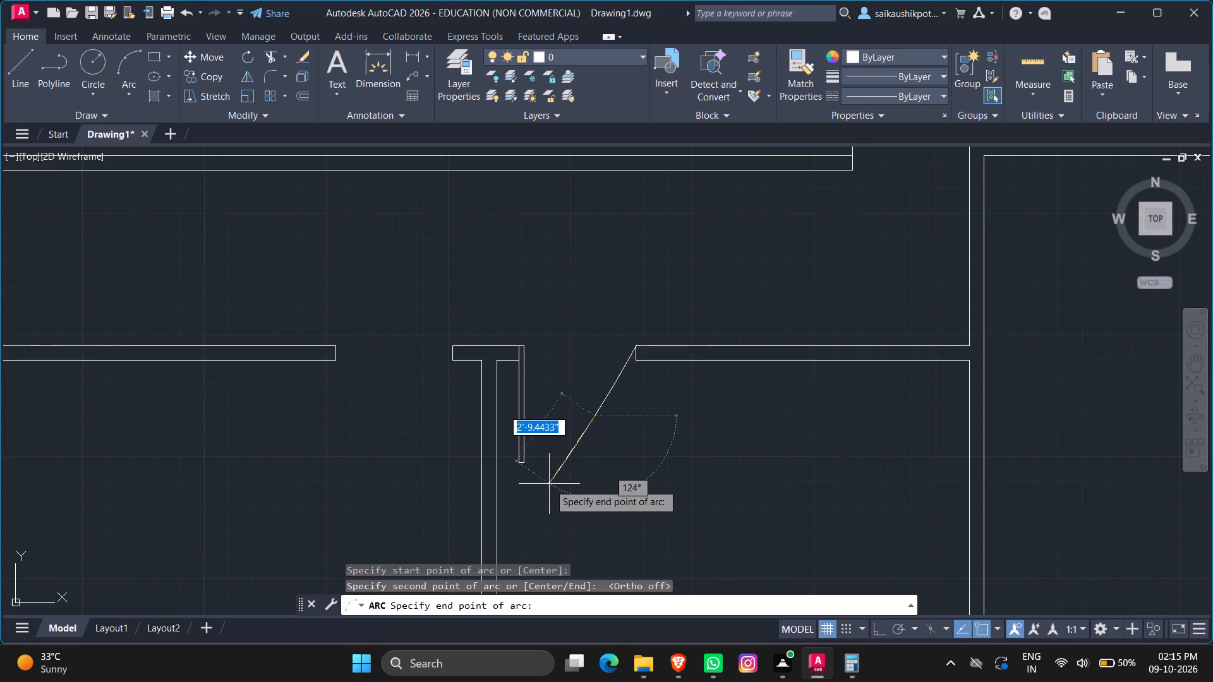
pyautogui.scroll(2, 549, 484)
pyautogui.click(480, 430)
# Stretch the swing arc's midpoint outward to a radius of about 3'-10" for a quarter-circle door swing.
pyautogui.moveTo(673, 359); pyautogui.dragTo(653, 345)
pyautogui.click(542, 291)
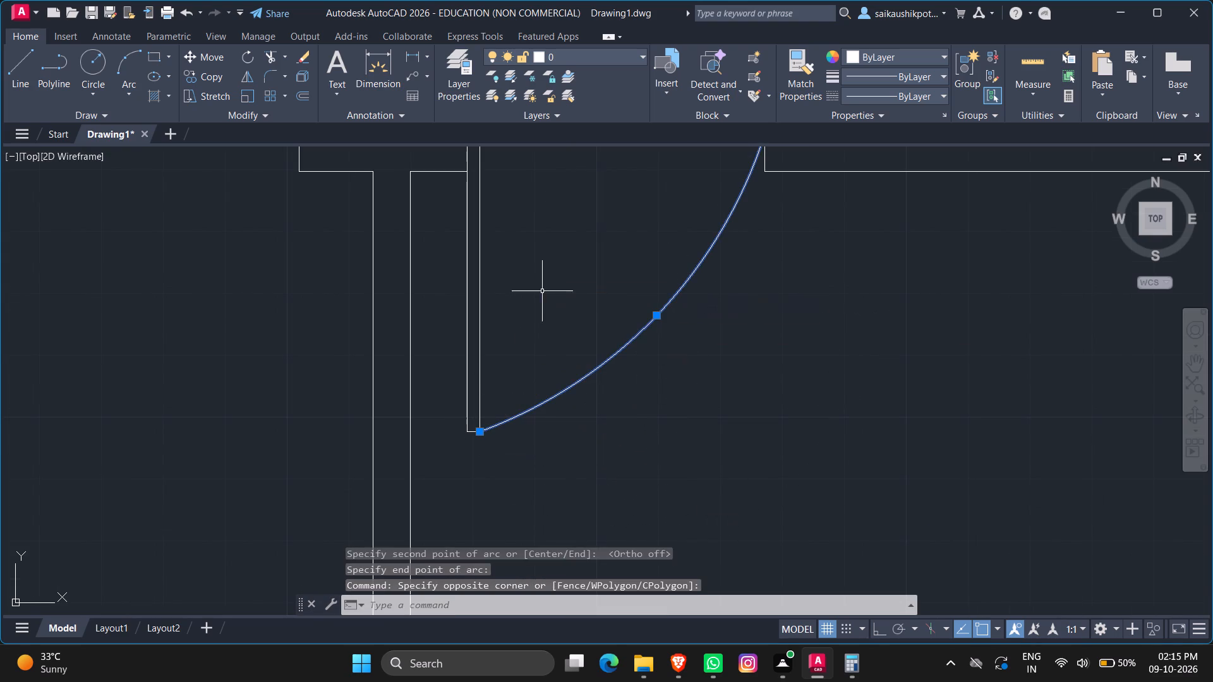
pyautogui.click(656, 316)
pyautogui.scroll(2, 680, 351)
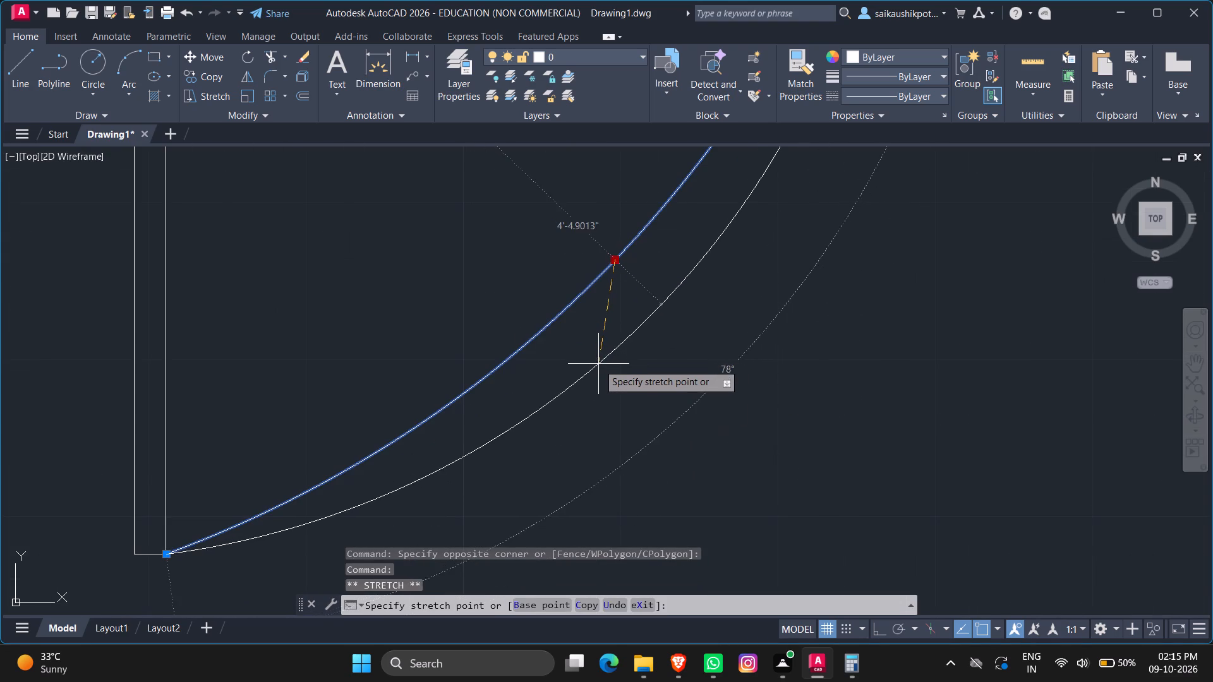
pyautogui.click(616, 394)
pyautogui.press('Escape')
pyautogui.scroll(-3, 615, 395)
pyautogui.press('Escape')
pyautogui.press('Escape')
# With Ortho on, draw a closed 4' by 2" door leaf southward from the middle room opening's east jamb, thickness toward the west.
pyautogui.scroll(-1, 673, 410)
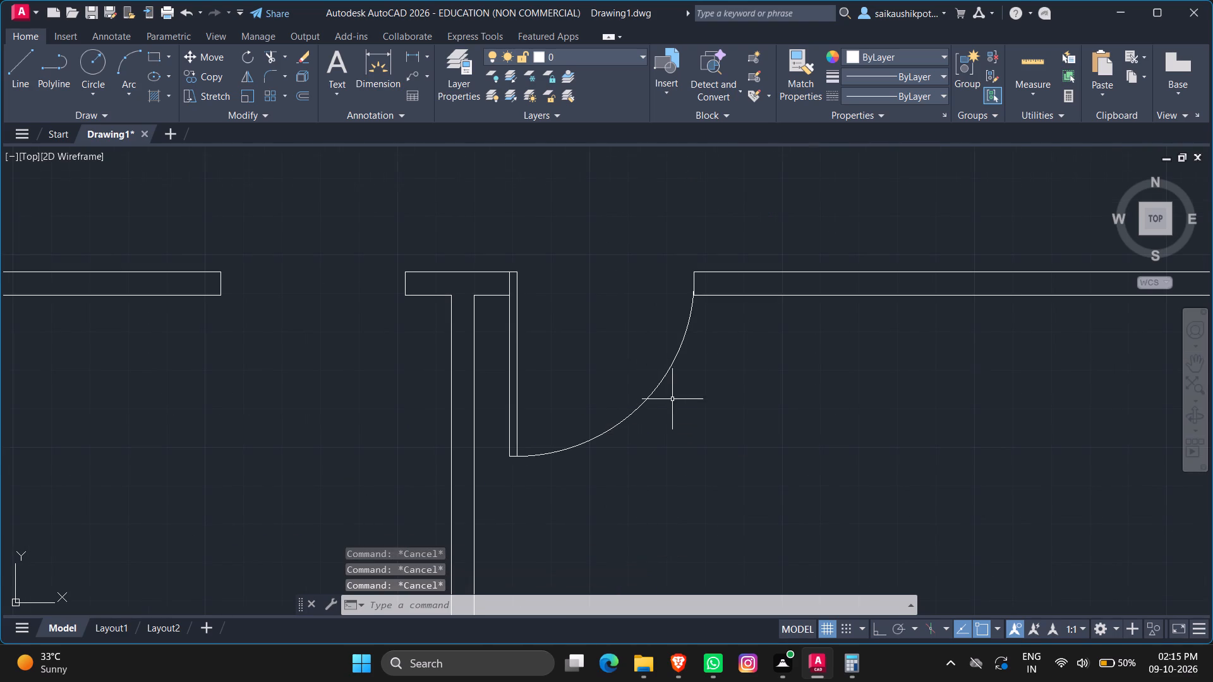
pyautogui.scroll(-2, 673, 410)
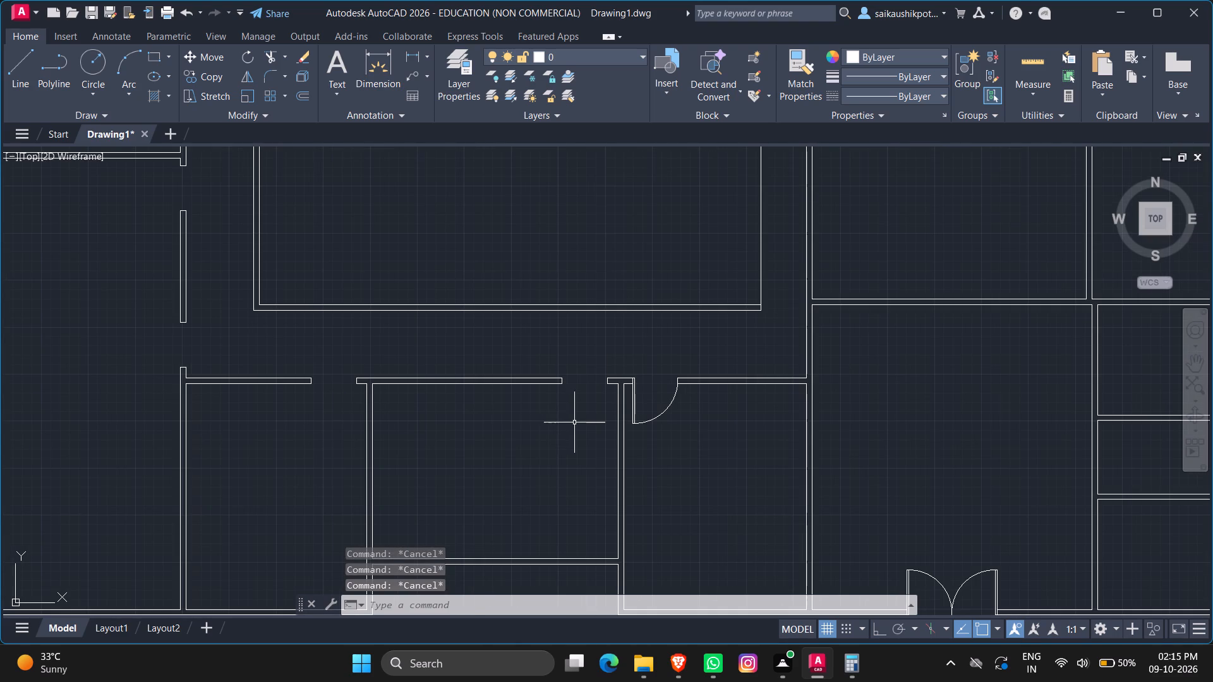
pyautogui.press('l')
pyautogui.press('Return')
pyautogui.scroll(3, 579, 407)
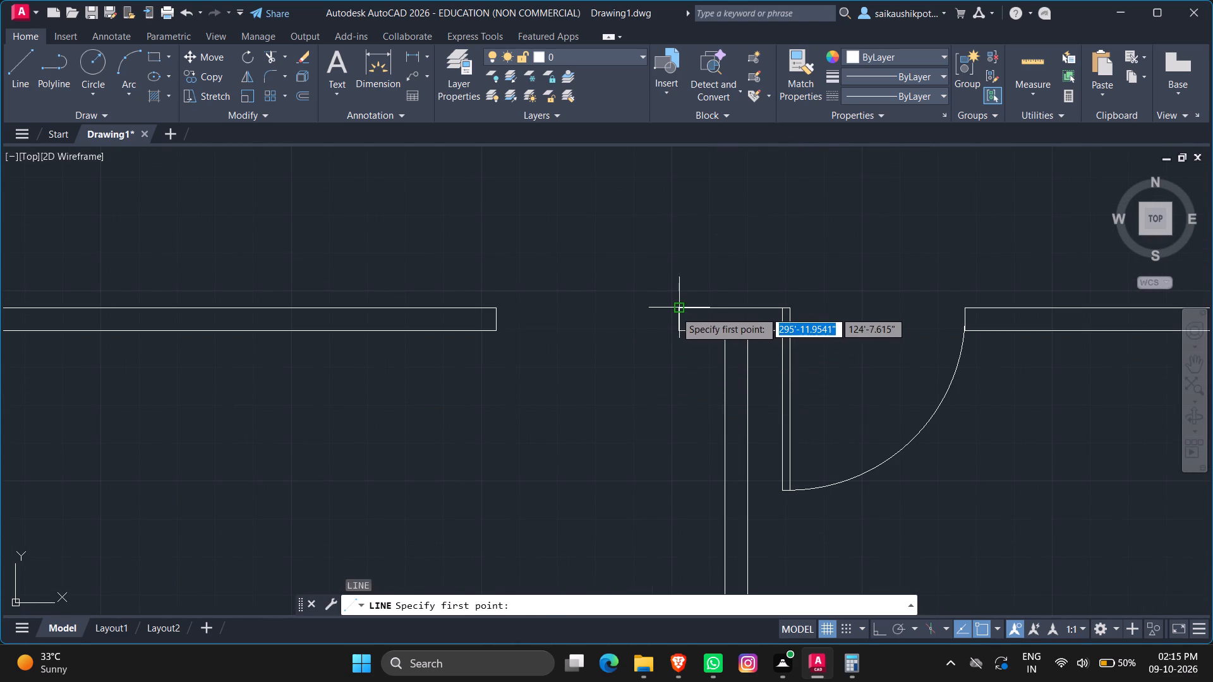
pyautogui.moveTo(676, 312); pyautogui.dragTo(674, 323)
pyautogui.press('F8')
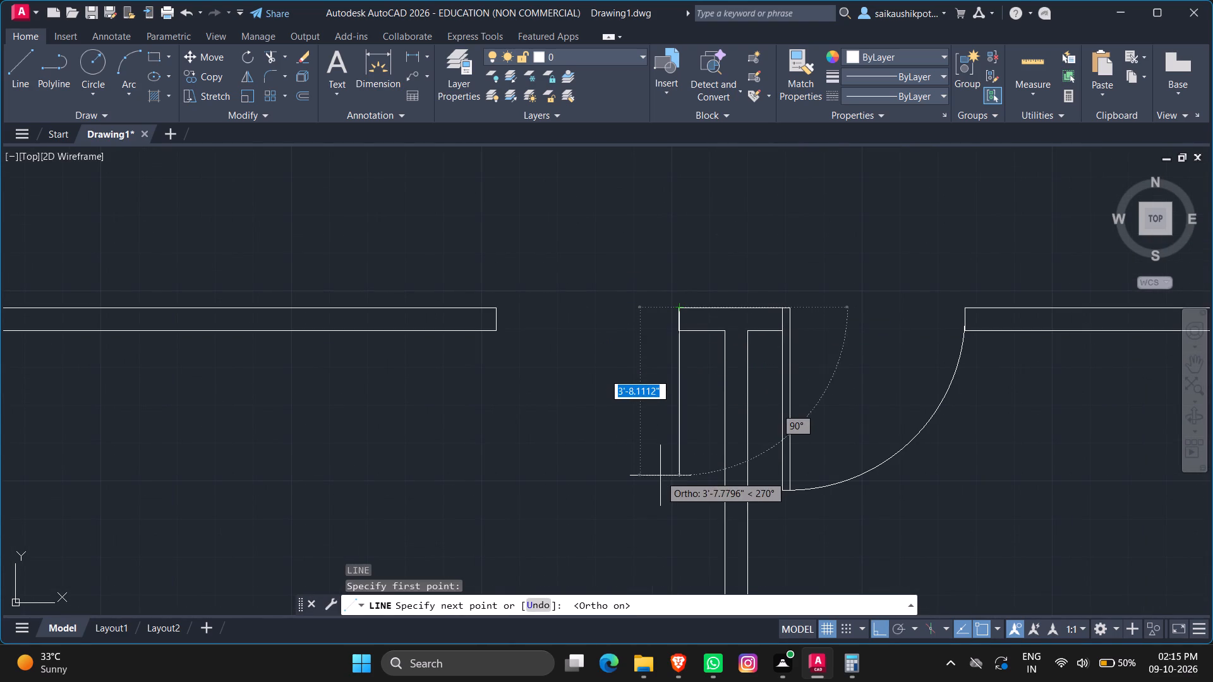
pyautogui.write("4'")
pyautogui.press('Return')
pyautogui.write('2"')
pyautogui.press('Return')
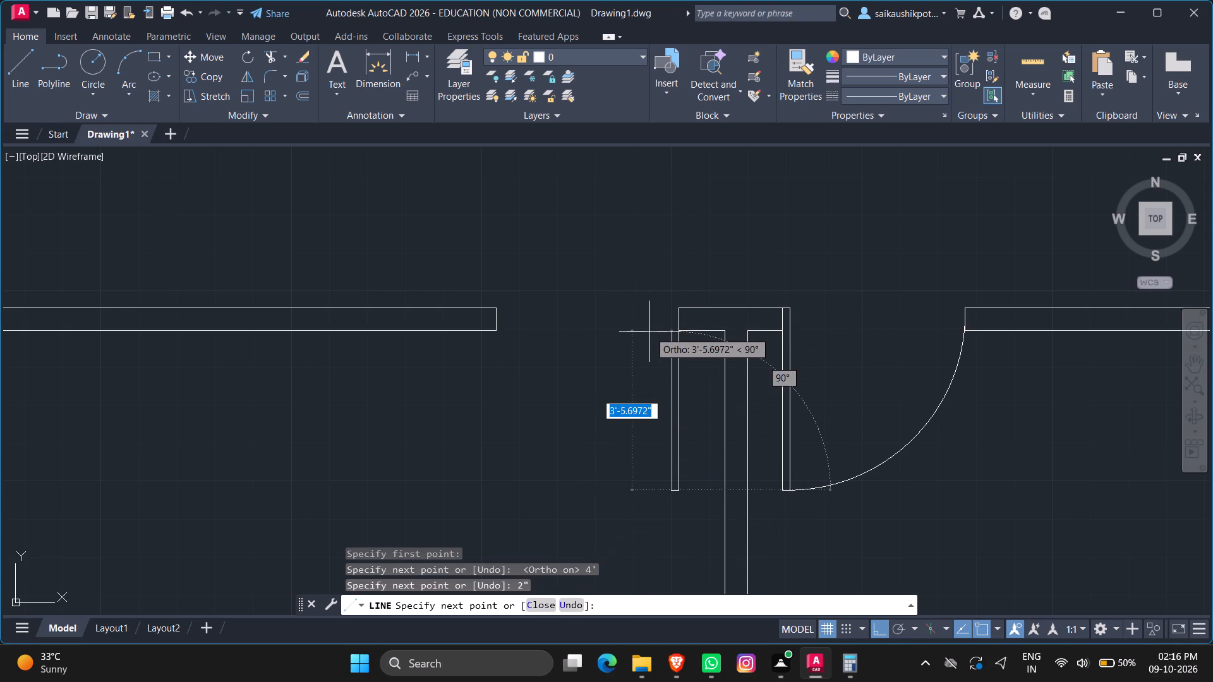
pyautogui.write("4'")
pyautogui.press('Return')
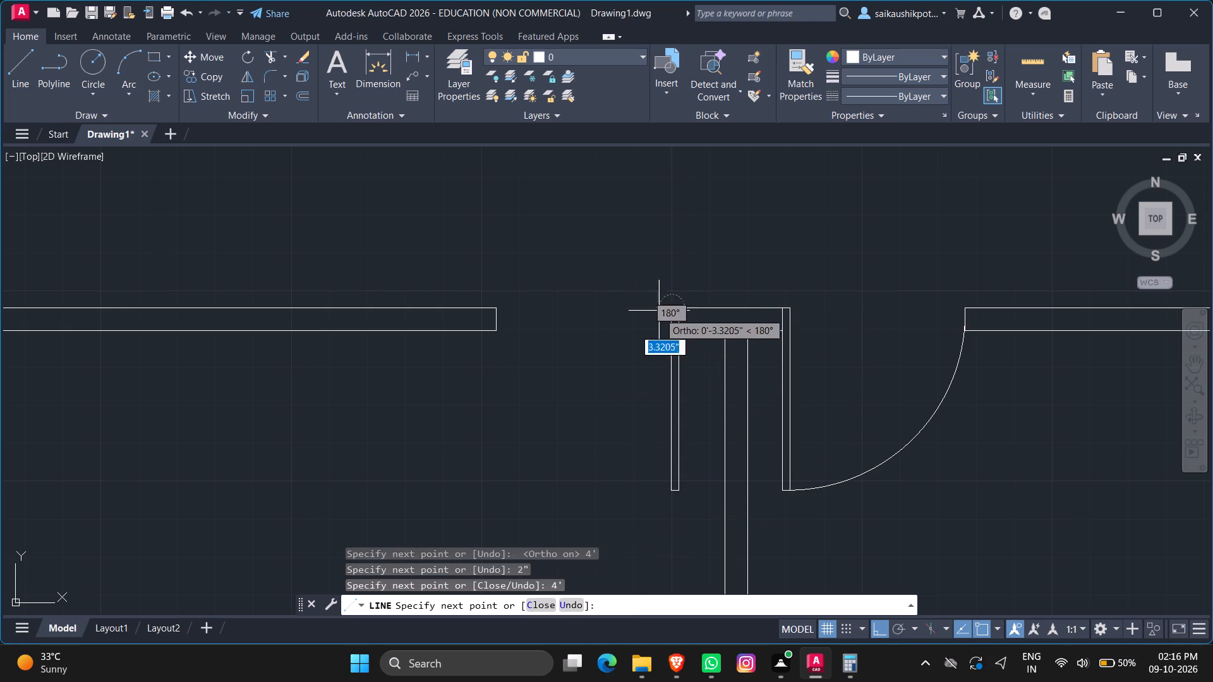
pyautogui.scroll(2, 673, 311)
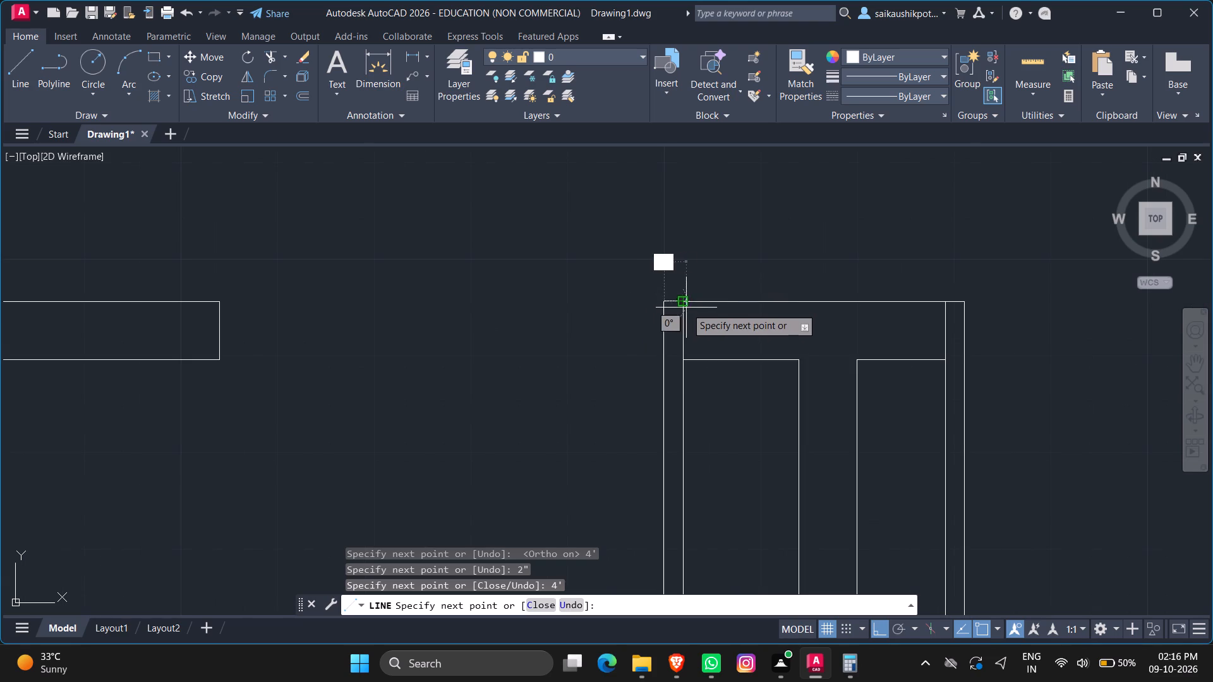
pyautogui.click(684, 304)
pyautogui.press('Escape')
pyautogui.press('Escape')
# With Ortho off, draw a three-point arc from the middle room opening's west jamb corner to the door leaf's southwest corner.
pyautogui.scroll(-4, 722, 231)
pyautogui.scroll(1, 661, 318)
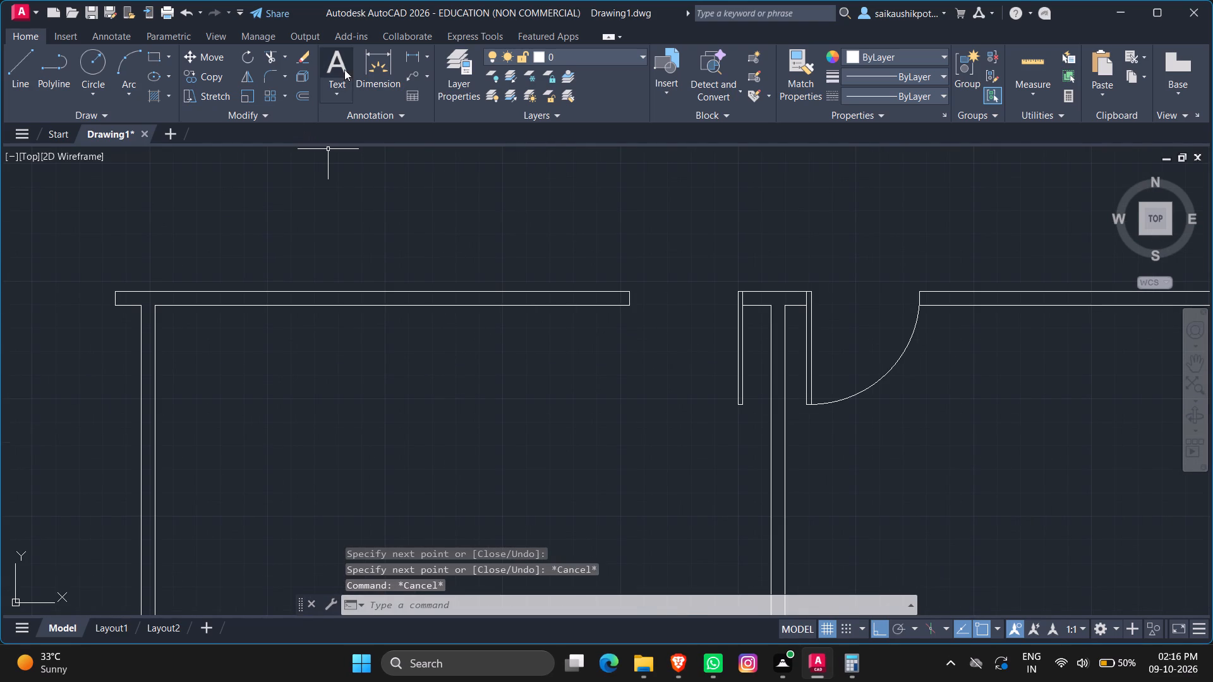
pyautogui.click(138, 62)
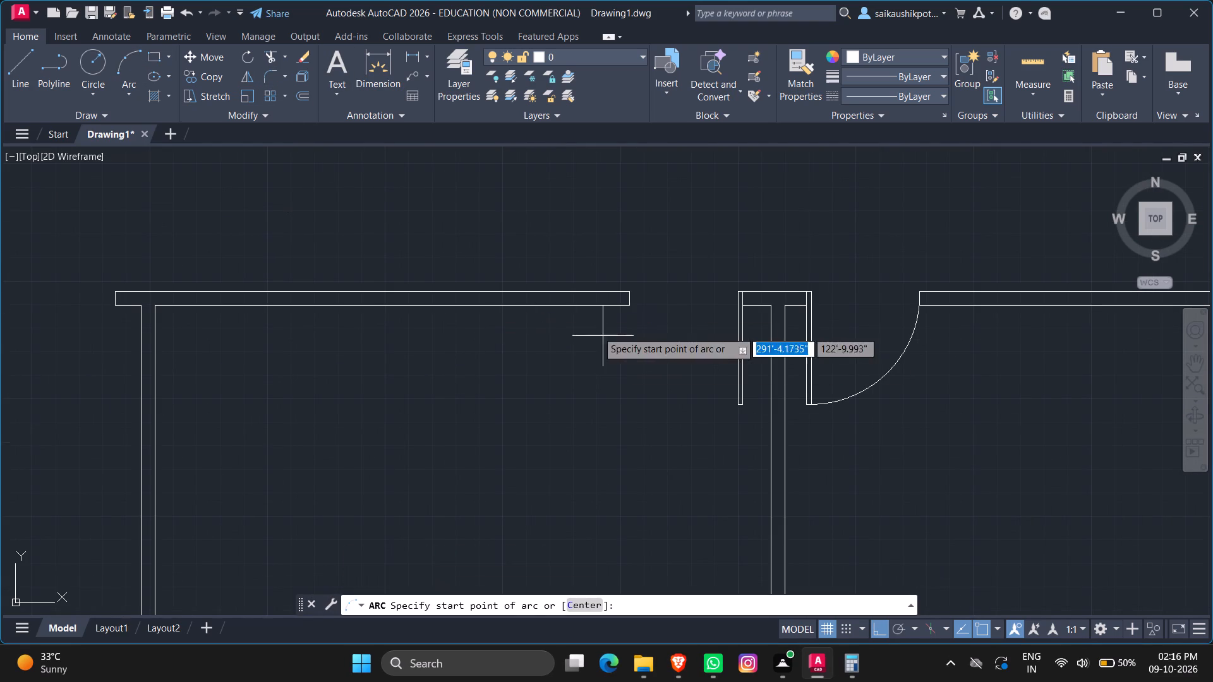
pyautogui.click(634, 292)
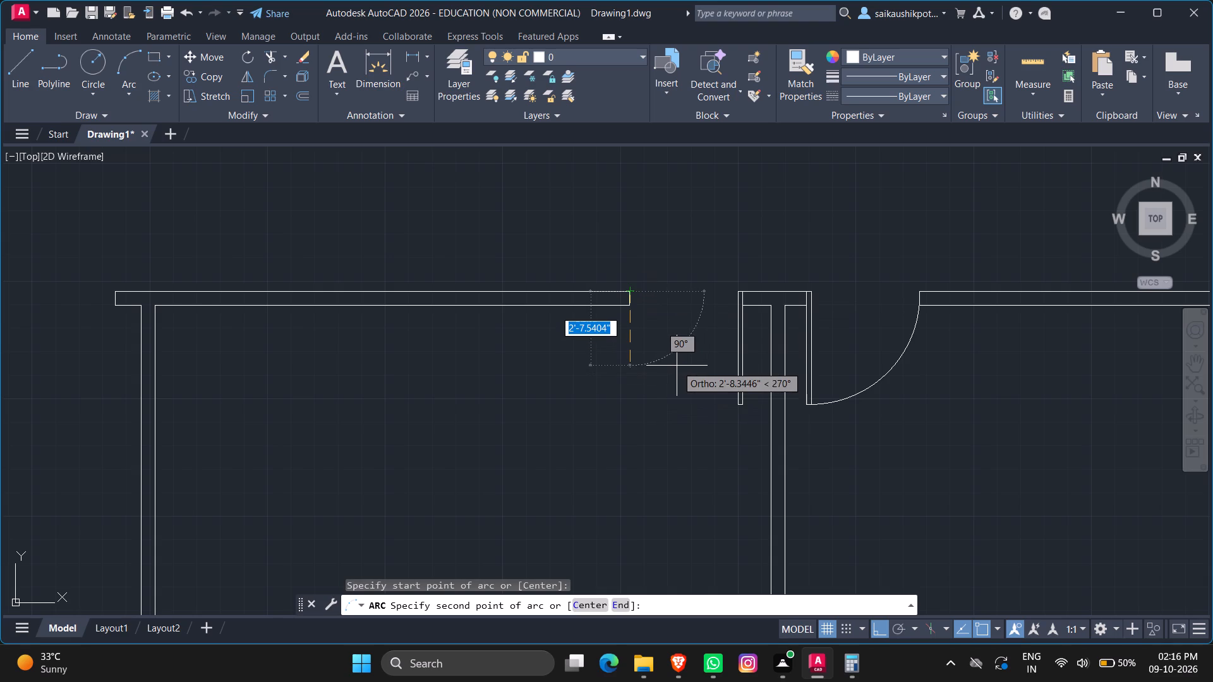
pyautogui.press('F8')
pyautogui.click(667, 368)
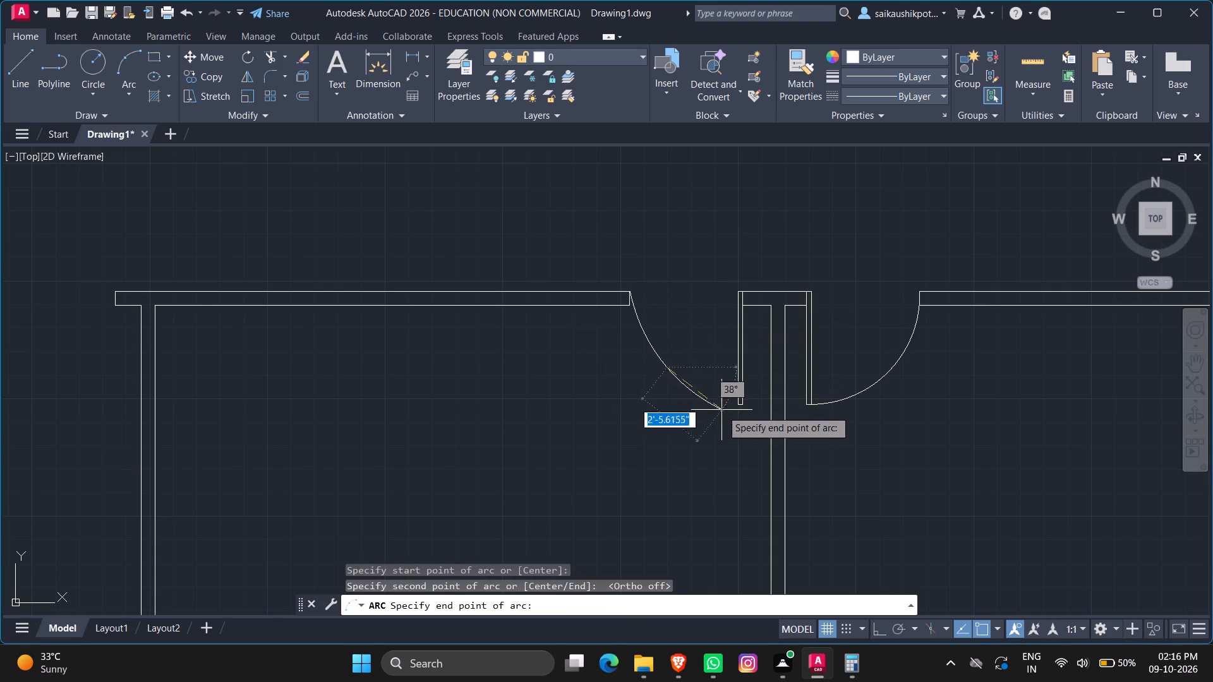
pyautogui.scroll(3, 733, 412)
pyautogui.click(744, 390)
# Stretch the middle room swing arc's midpoint slightly outward to round it into a quarter-circle door swing.
pyautogui.scroll(-2, 691, 425)
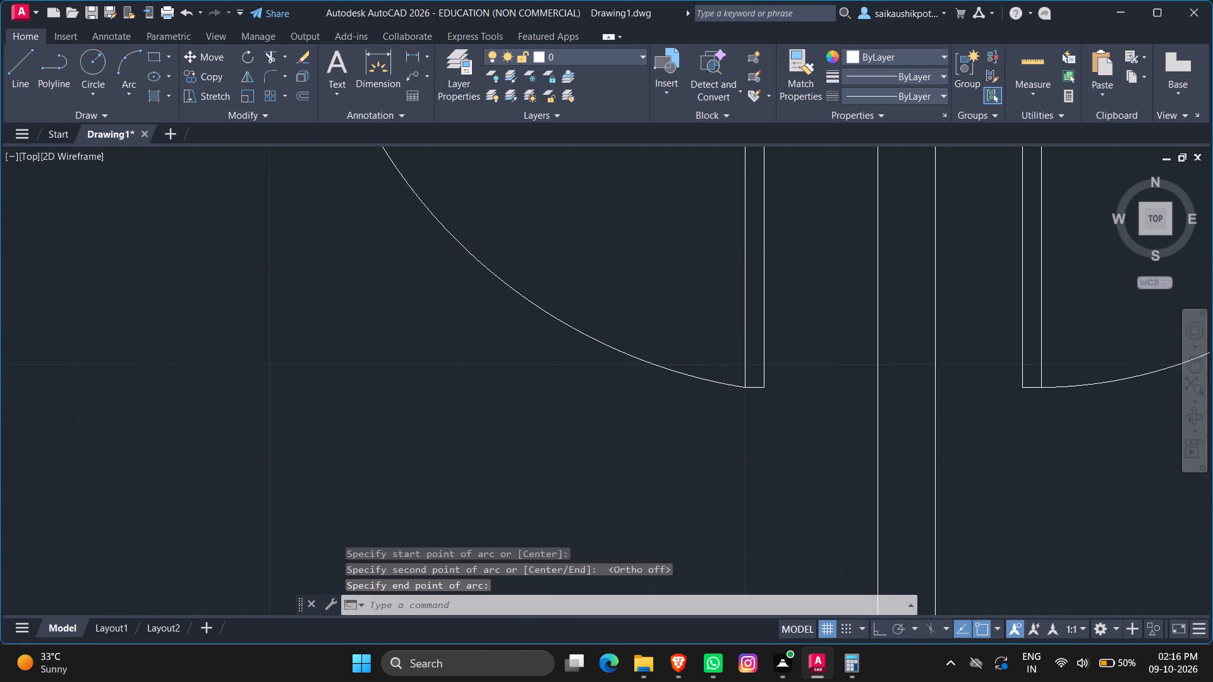
pyautogui.scroll(-1, 689, 425)
pyautogui.click(639, 366)
pyautogui.click(581, 412)
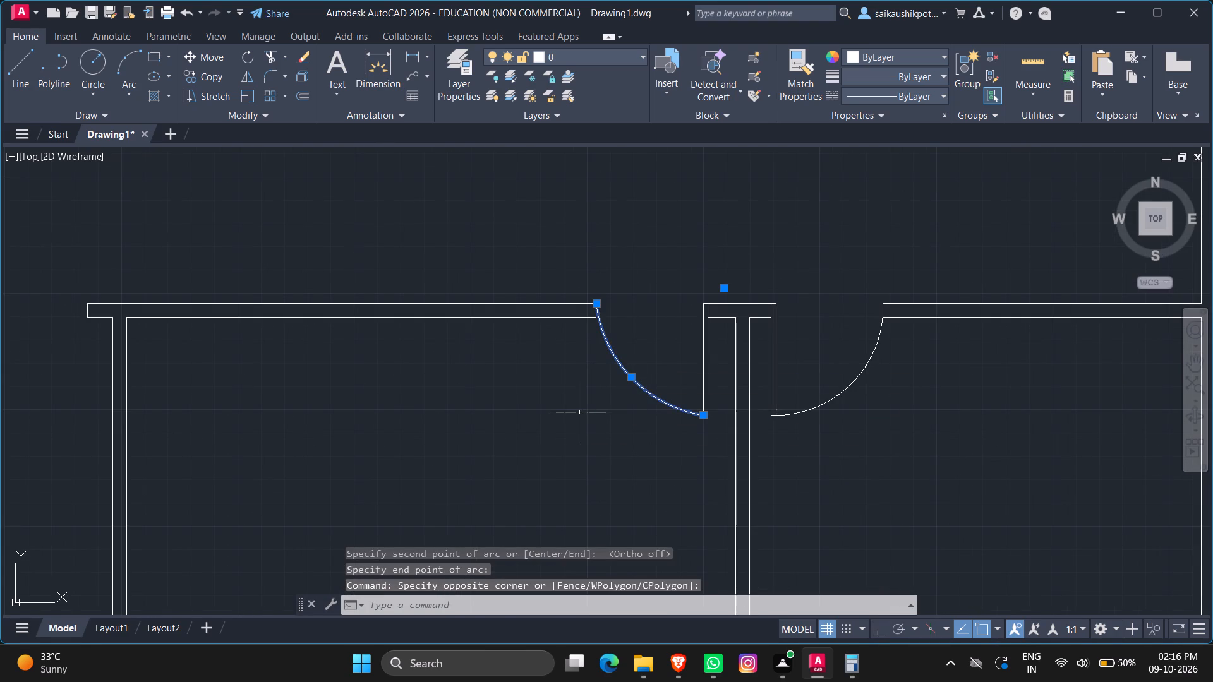
pyautogui.scroll(3, 631, 377)
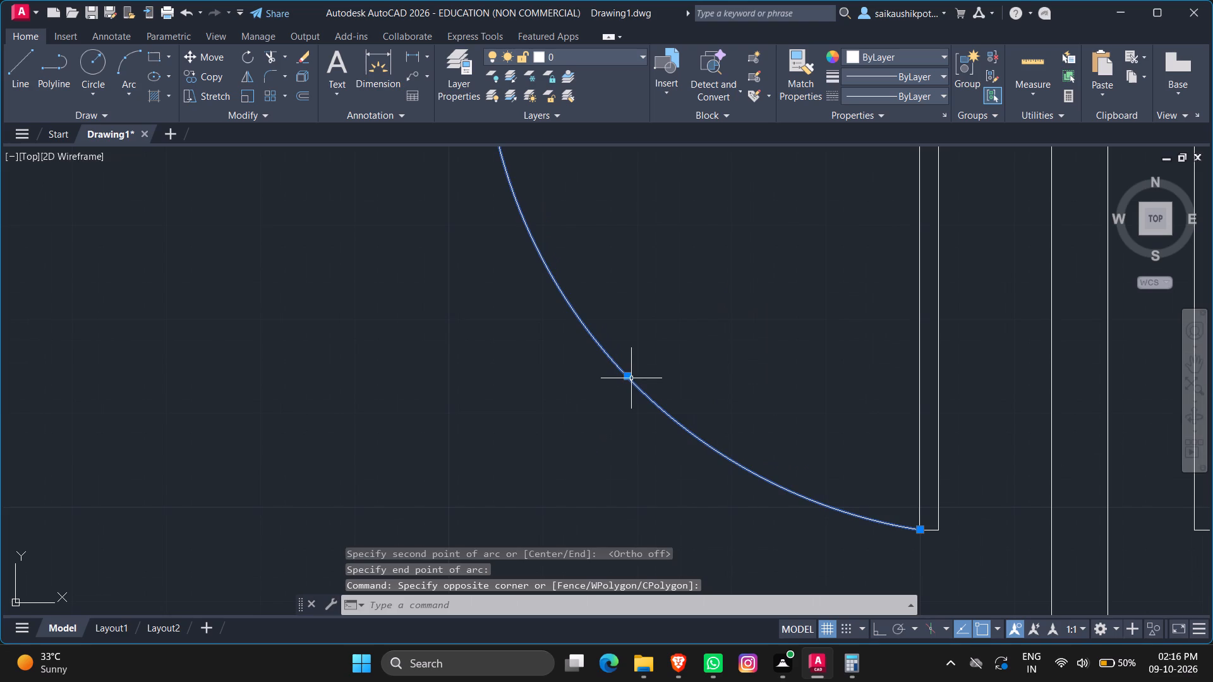
pyautogui.click(627, 378)
pyautogui.scroll(1, 598, 398)
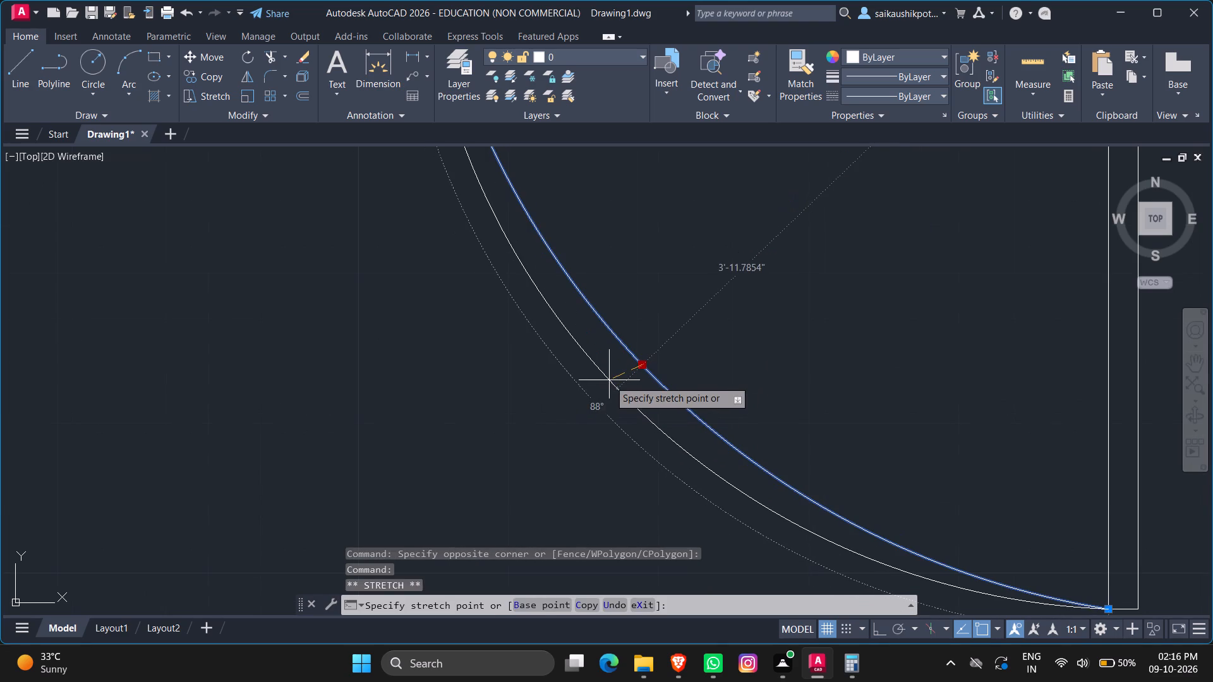
pyautogui.scroll(1, 609, 380)
pyautogui.click(599, 386)
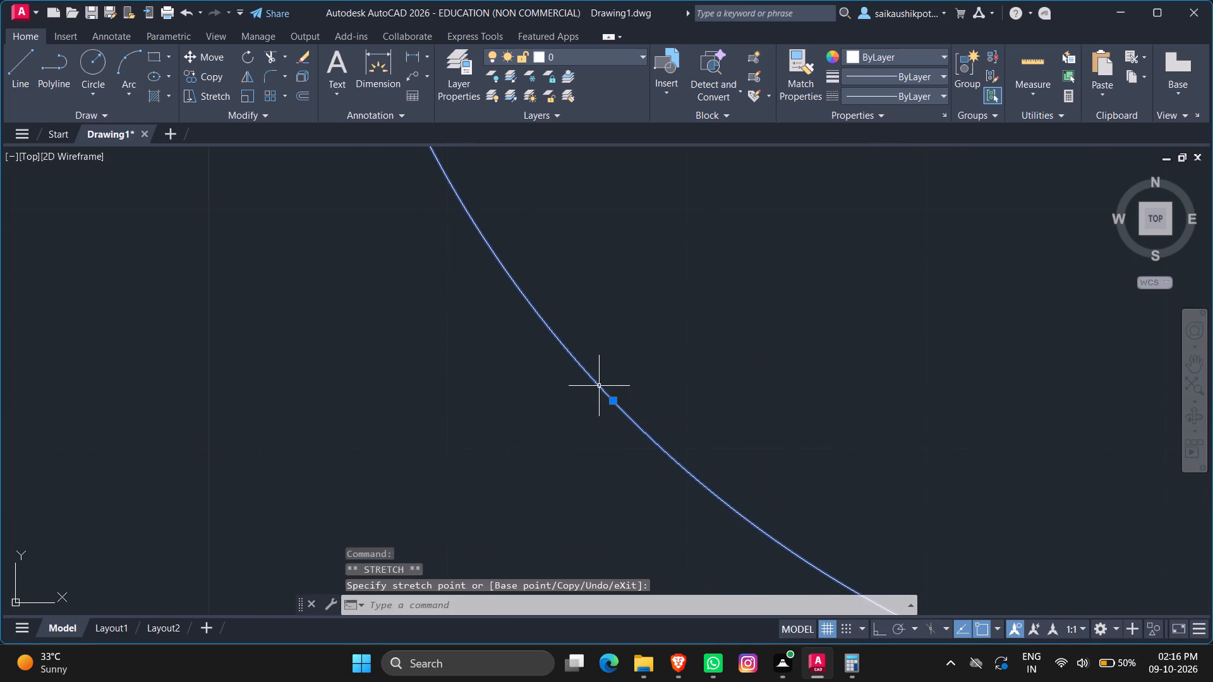
# With Ortho on, draw a closed 4' by 2" door leaf southward from the west room opening's east jamb, thickness toward the west.
pyautogui.scroll(-2, 615, 407)
pyautogui.press('Escape')
pyautogui.press('Escape')
pyautogui.scroll(-4, 664, 480)
pyautogui.press('Escape')
pyautogui.scroll(-1, 594, 450)
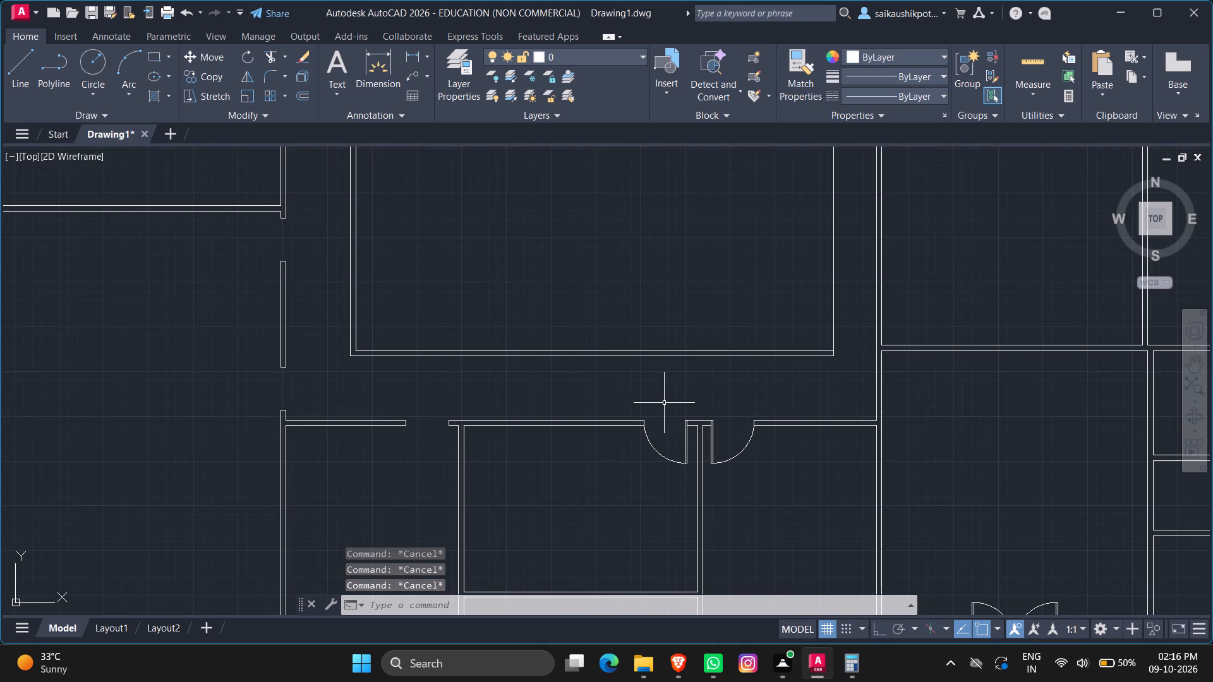
pyautogui.scroll(-2, 763, 332)
pyautogui.scroll(4, 584, 401)
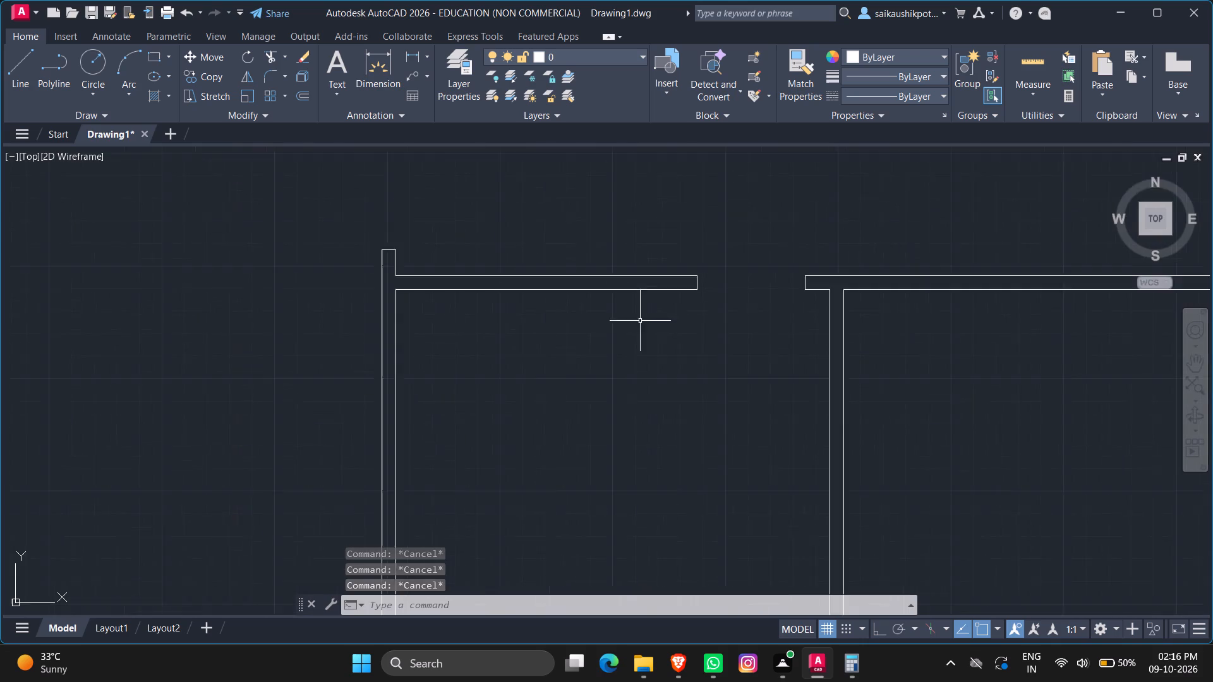
pyautogui.scroll(-2, 670, 337)
pyautogui.scroll(1, 690, 362)
pyautogui.press('l')
pyautogui.press('Return')
pyautogui.scroll(2, 729, 321)
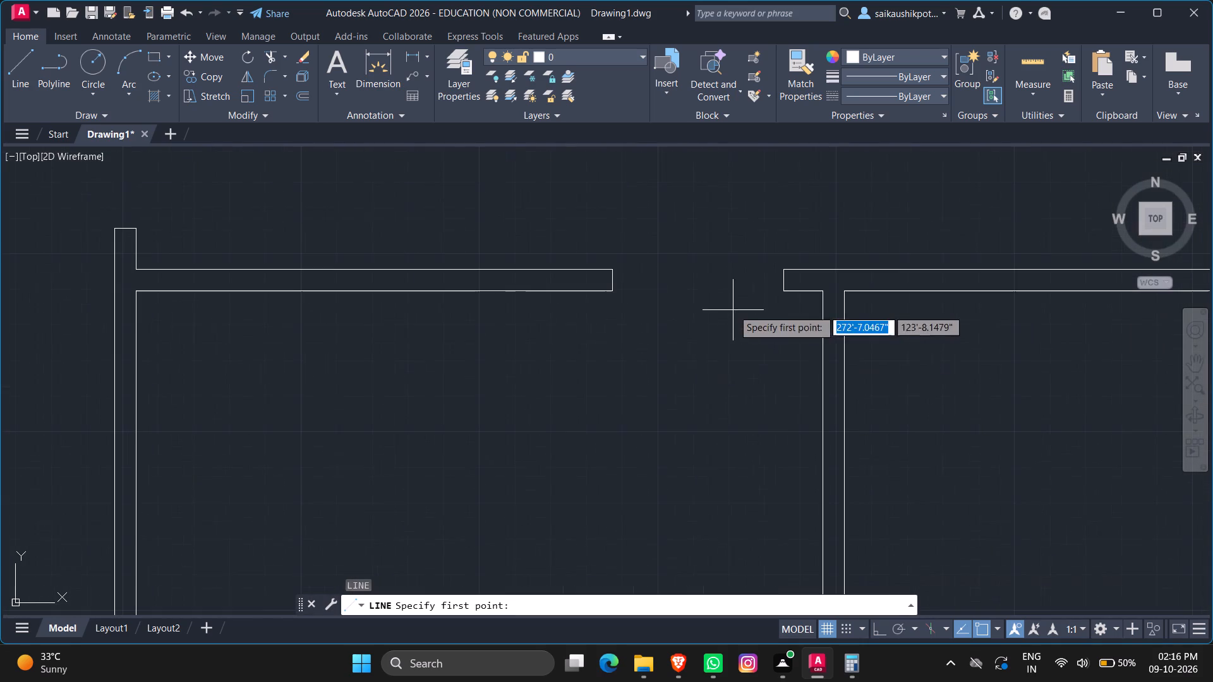
pyautogui.moveTo(784, 267); pyautogui.dragTo(776, 299)
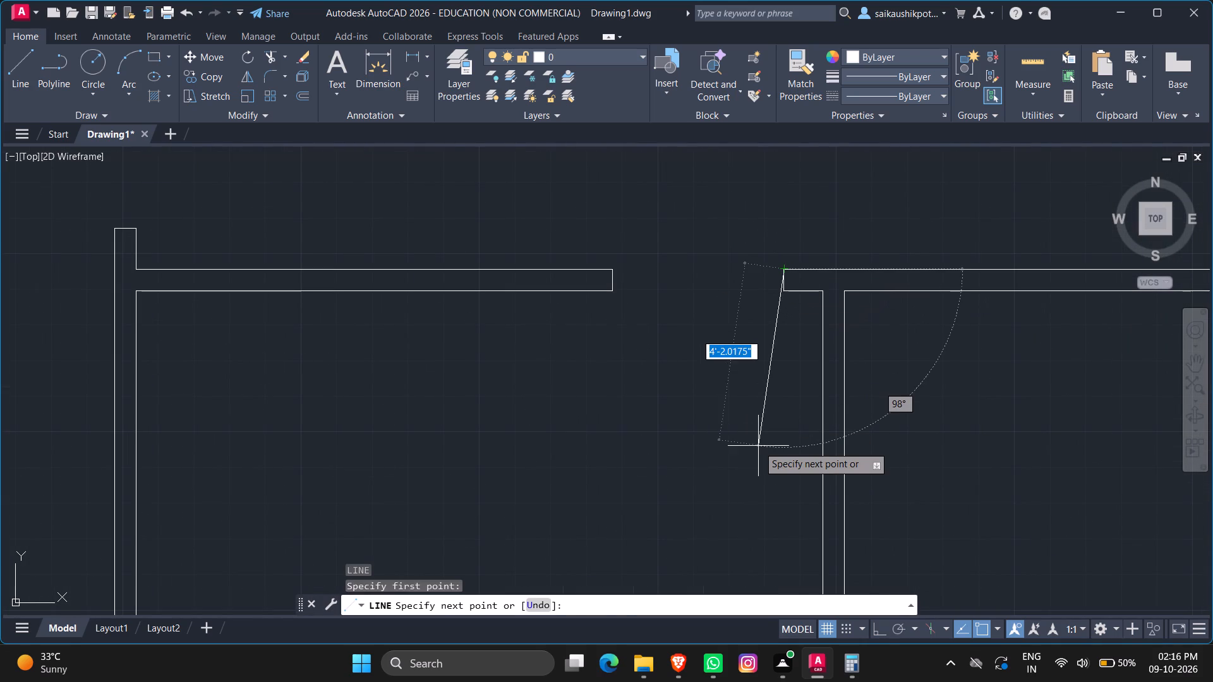
pyautogui.press('F8')
pyautogui.press('1')
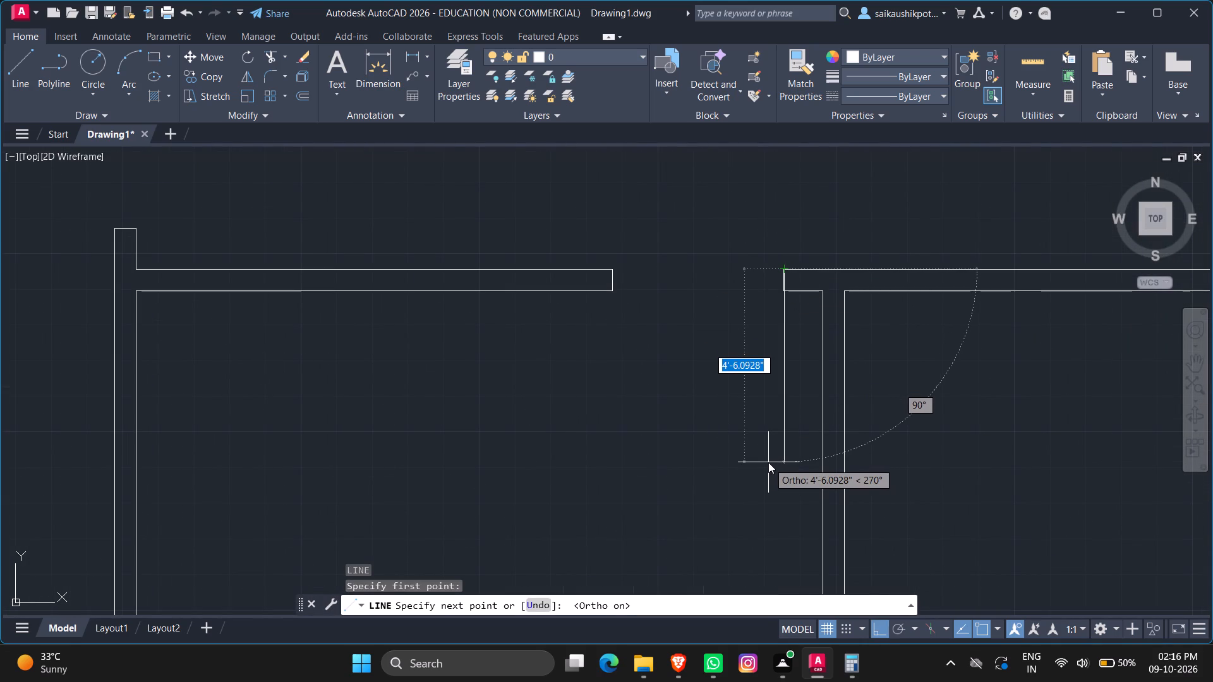
pyautogui.press('BackSpace')
pyautogui.press('4')
pyautogui.press("'")
pyautogui.press('Return')
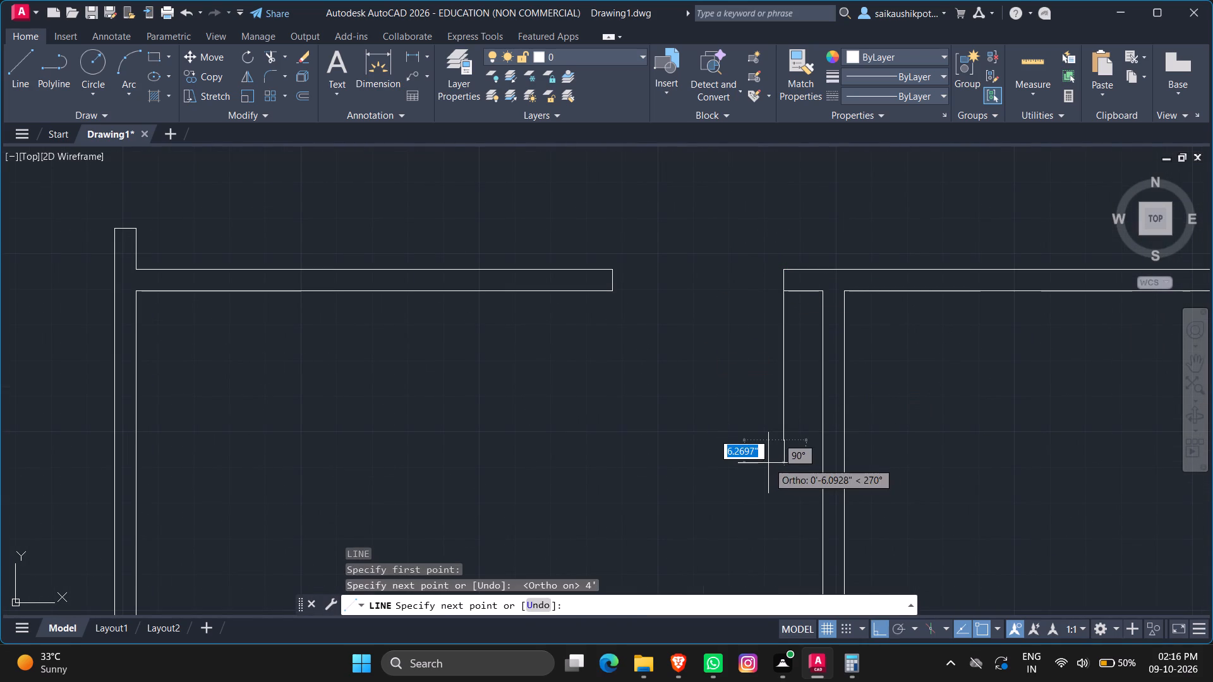
pyautogui.write('2"')
pyautogui.press('Return')
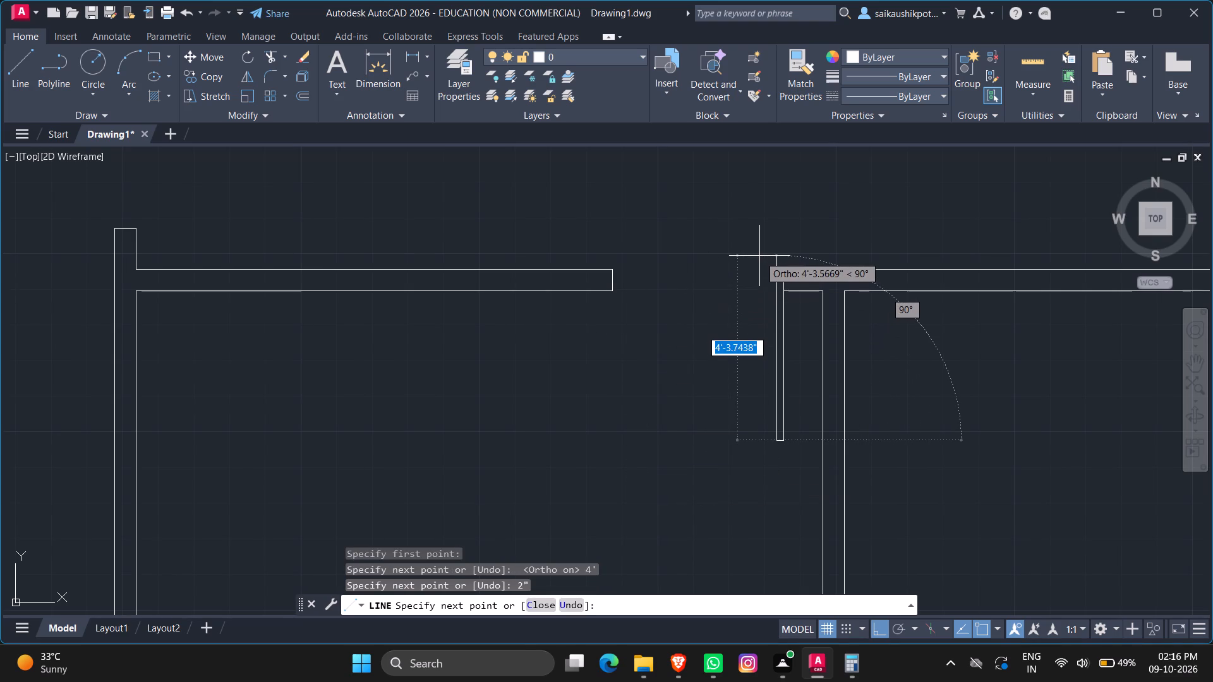
pyautogui.write("4'")
pyautogui.press('Return')
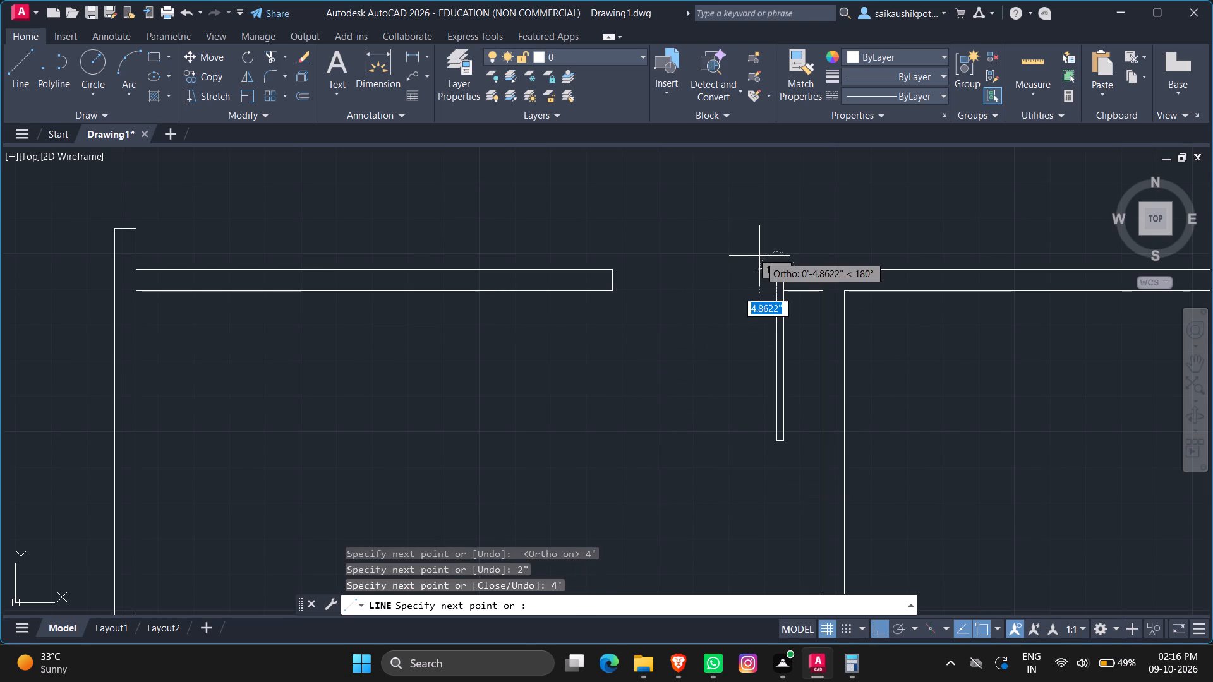
pyautogui.scroll(1, 941, 319)
pyautogui.scroll(3, 598, 251)
pyautogui.scroll(-2, 727, 275)
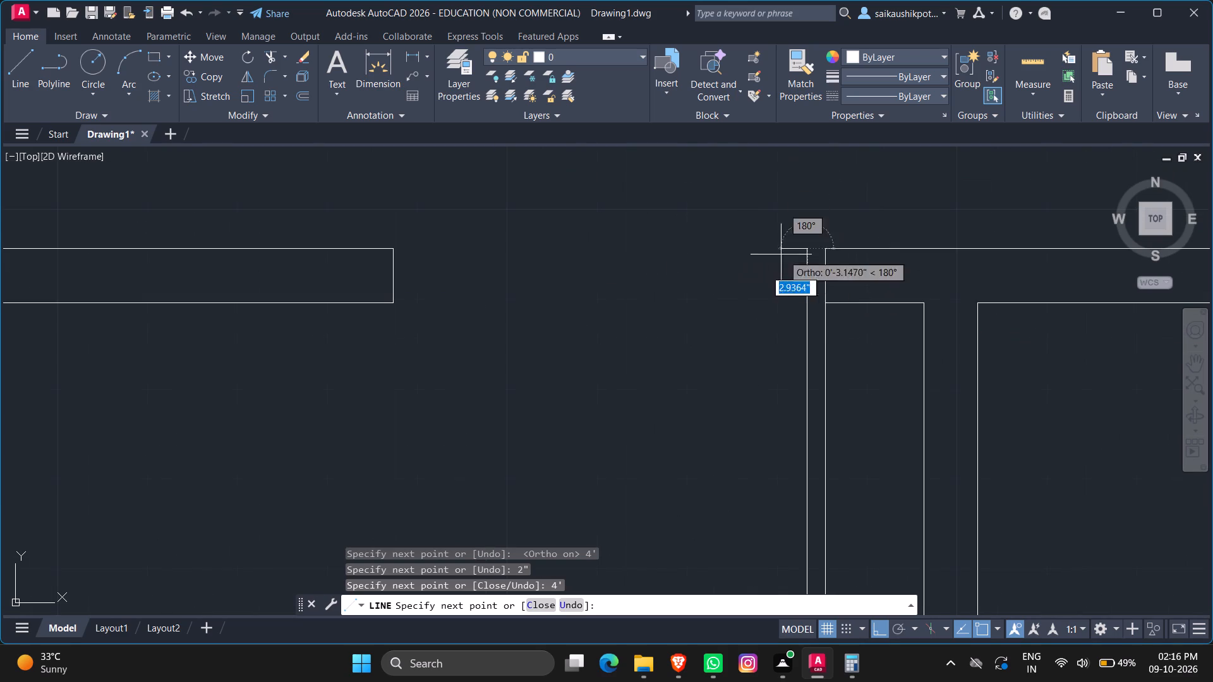
pyautogui.scroll(2, 834, 253)
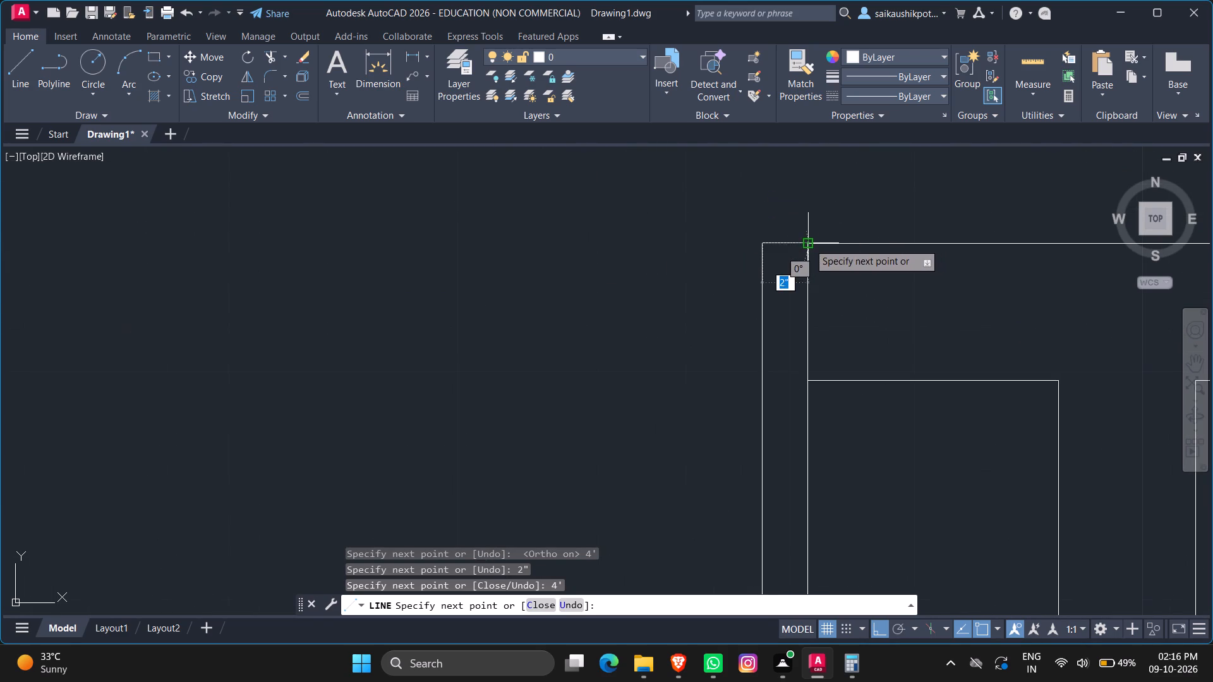
pyautogui.click(809, 243)
pyautogui.press('Escape')
pyautogui.scroll(-3, 830, 313)
pyautogui.scroll(-2, 662, 296)
pyautogui.press('Escape')
pyautogui.press('Escape')
pyautogui.press('Escape')
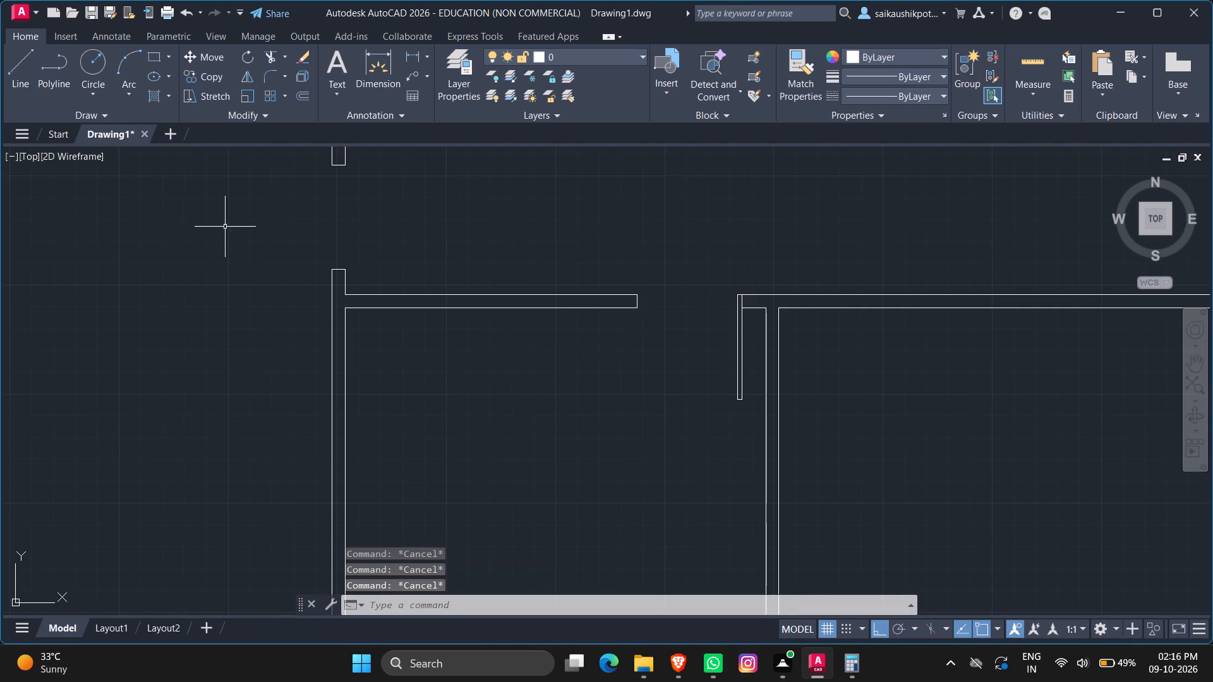
# With Ortho off, draw a three-point arc from the west room opening's west jamb corner to the door leaf's southwest corner.
pyautogui.click(136, 57)
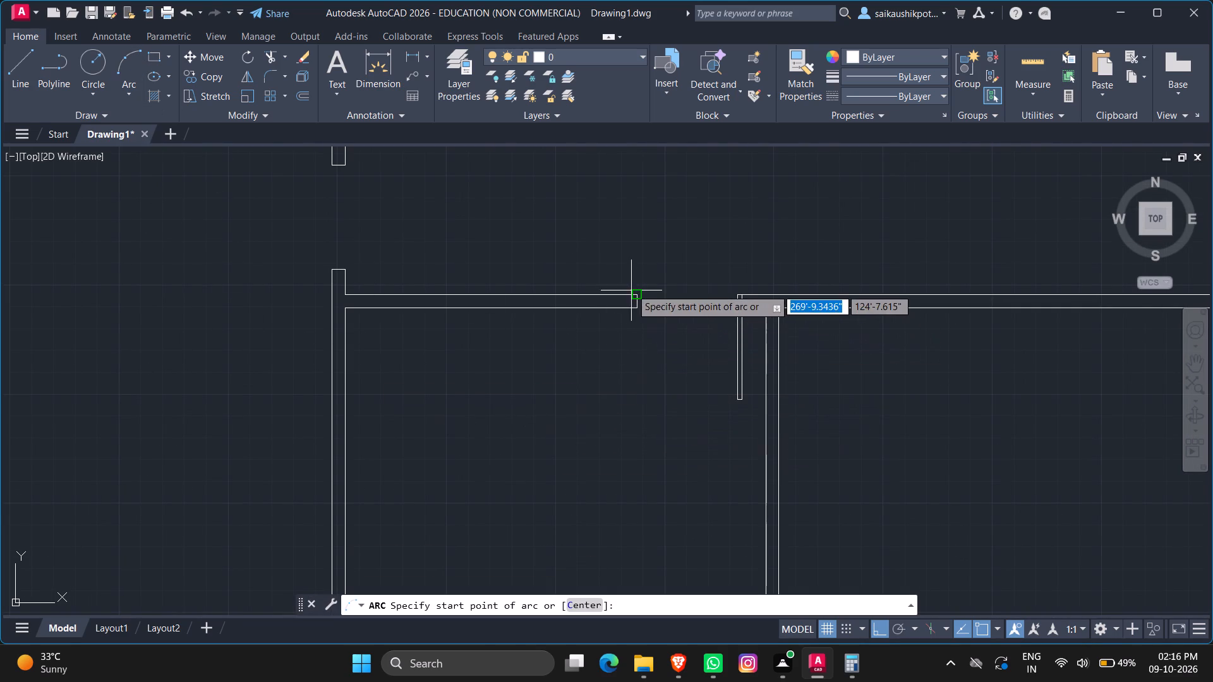
pyautogui.click(634, 297)
pyautogui.press('F8')
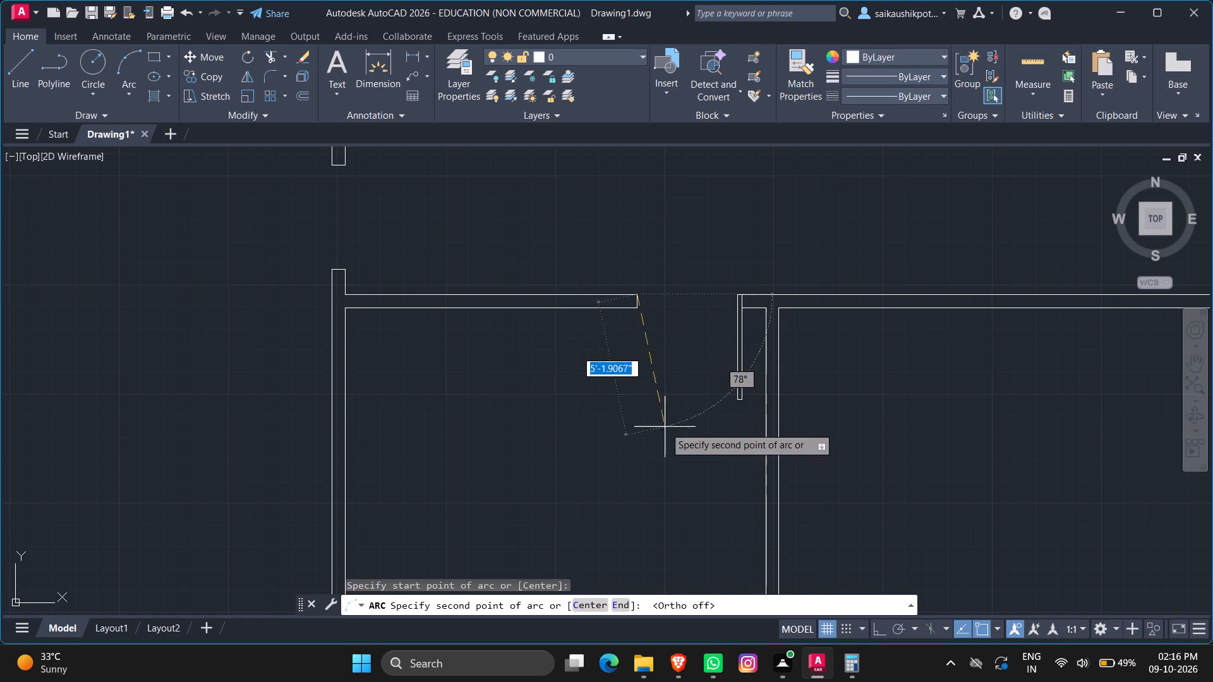
pyautogui.click(678, 383)
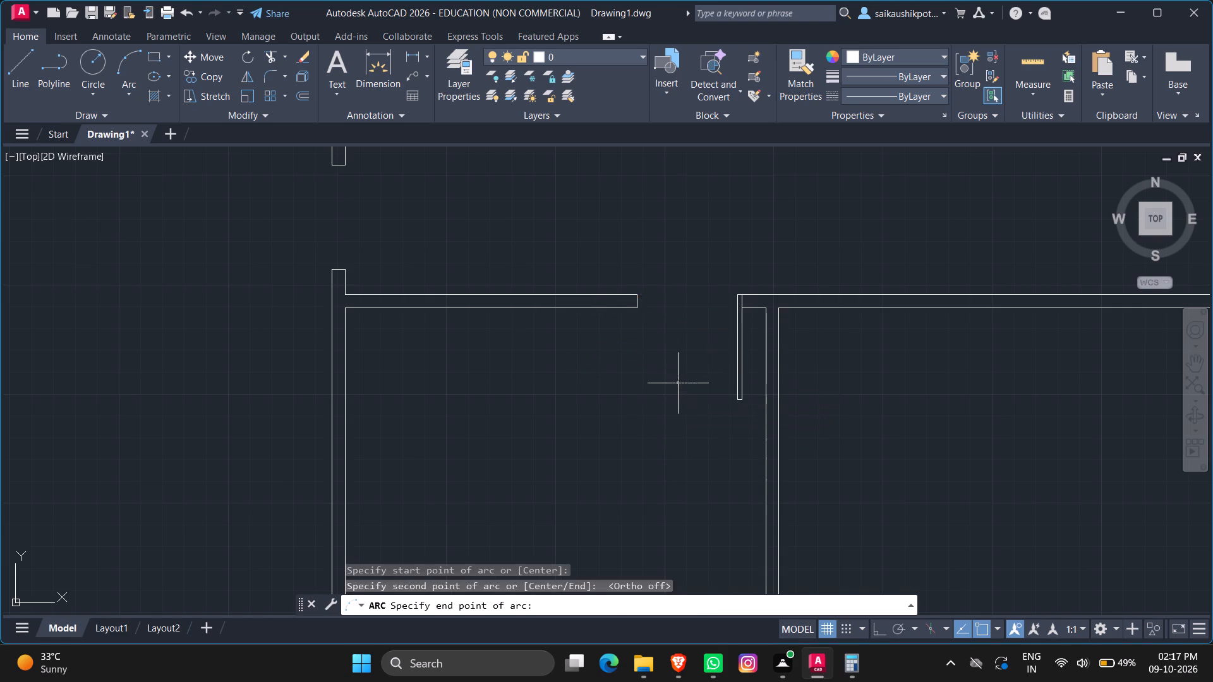
pyautogui.scroll(4, 709, 423)
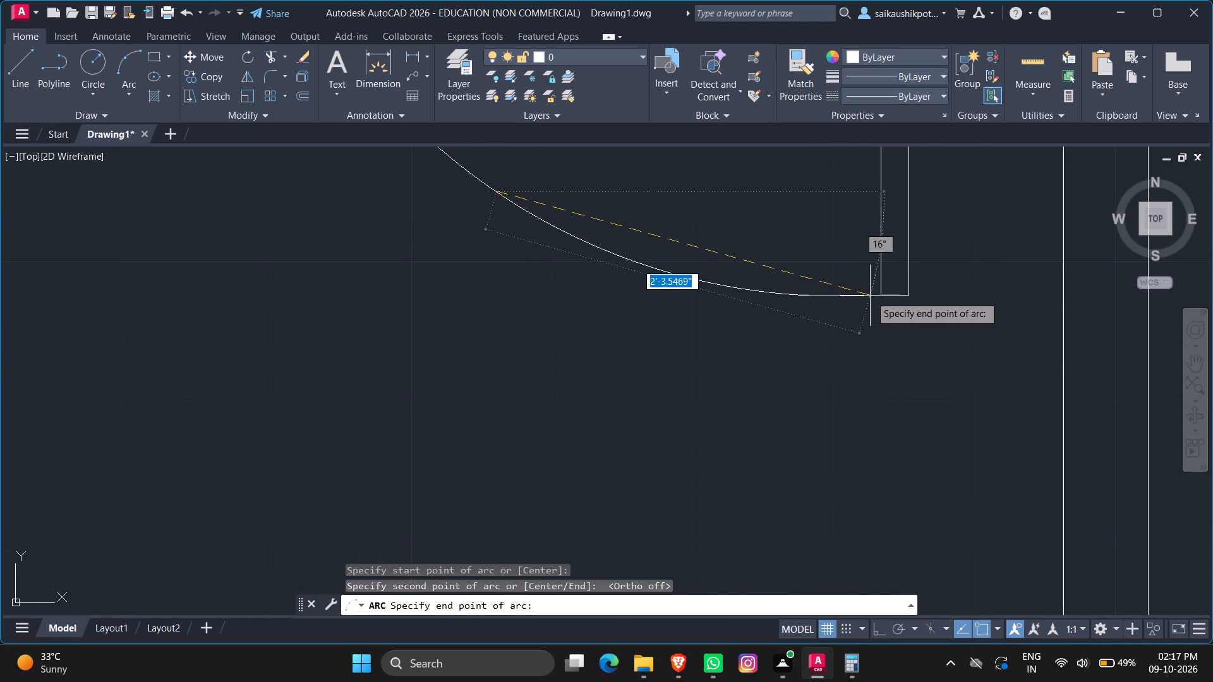
pyautogui.click(881, 294)
pyautogui.scroll(-4, 838, 366)
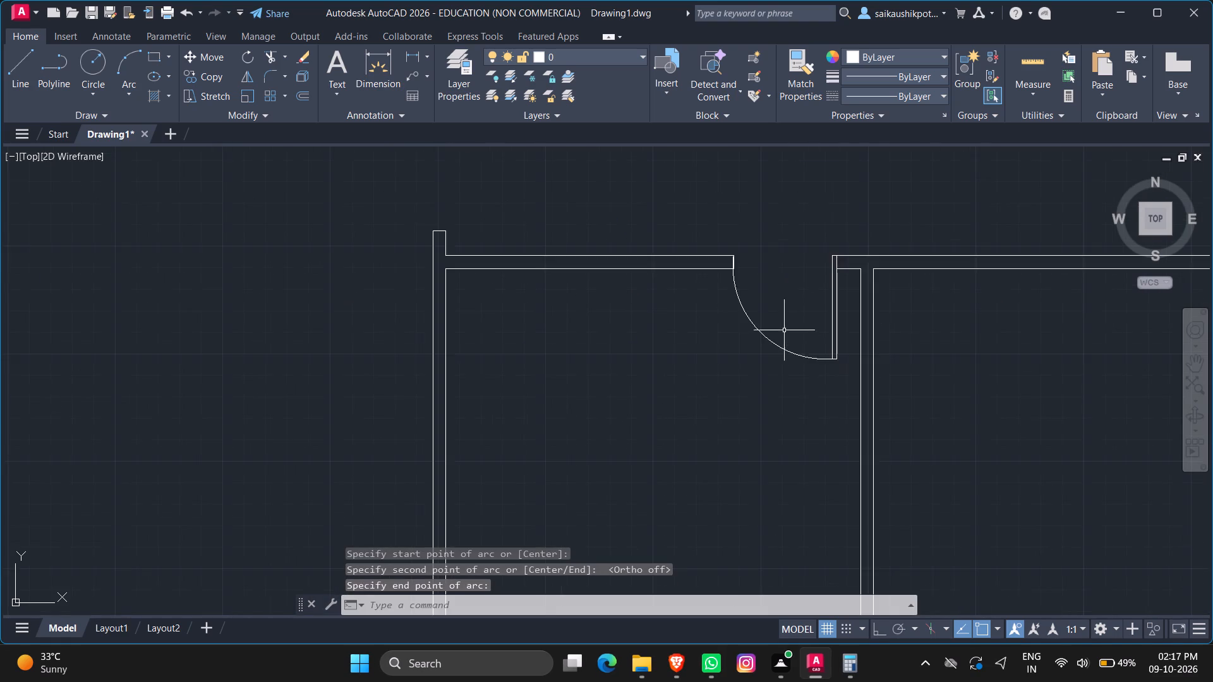
# Stretch the west room swing arc's midpoint slightly inward to a radius of about 3'-9".
pyautogui.scroll(2, 783, 328)
pyautogui.moveTo(756, 299); pyautogui.dragTo(706, 361)
pyautogui.click(655, 402)
pyautogui.scroll(1, 689, 378)
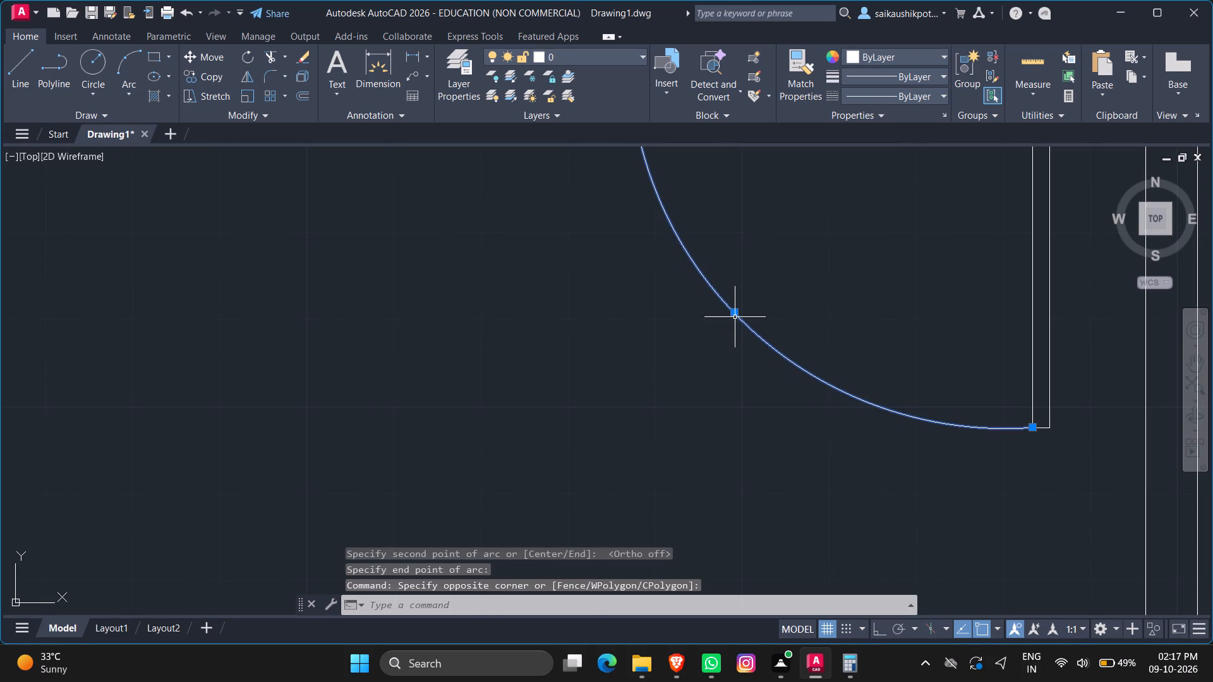
pyautogui.click(735, 313)
pyautogui.scroll(2, 733, 313)
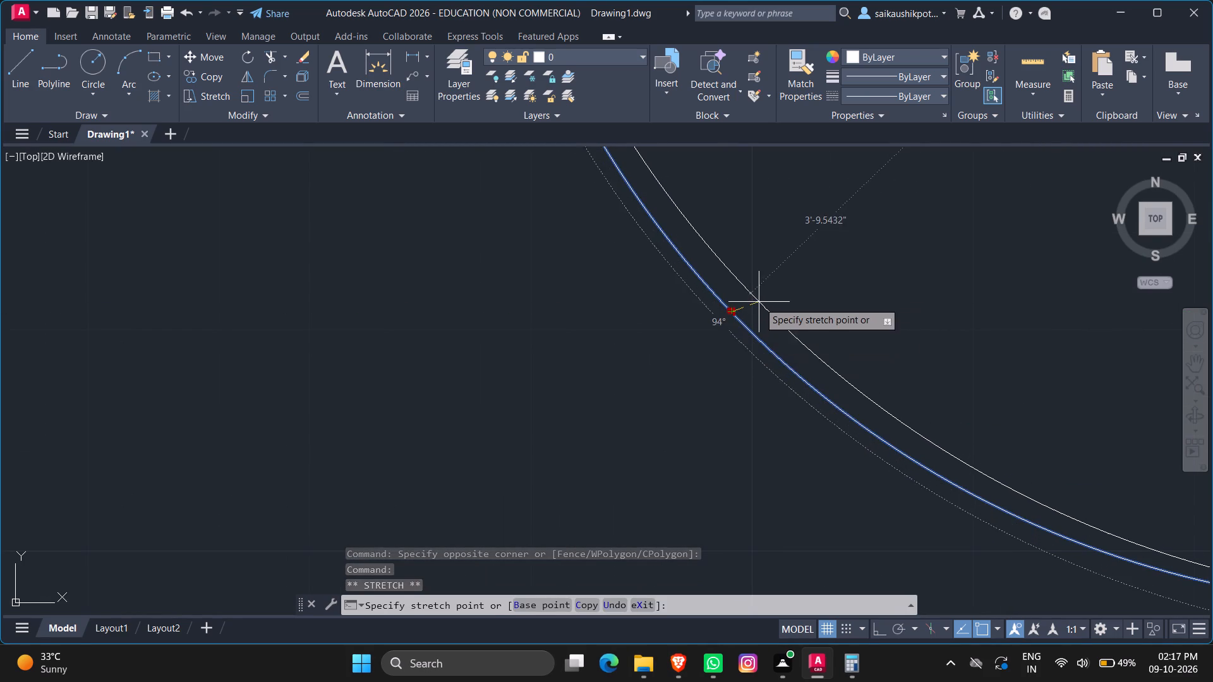
pyautogui.click(758, 310)
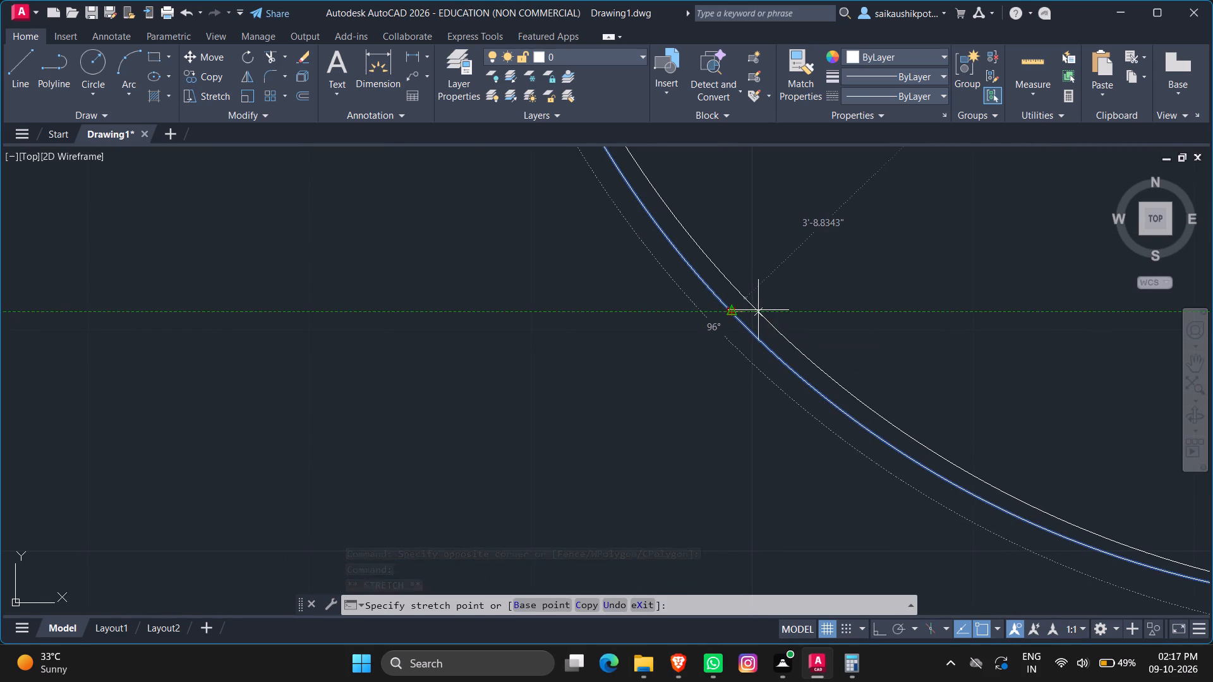
pyautogui.press('Escape')
pyautogui.scroll(-4, 754, 337)
pyautogui.press('Escape')
pyautogui.press('Escape')
pyautogui.scroll(-2, 800, 391)
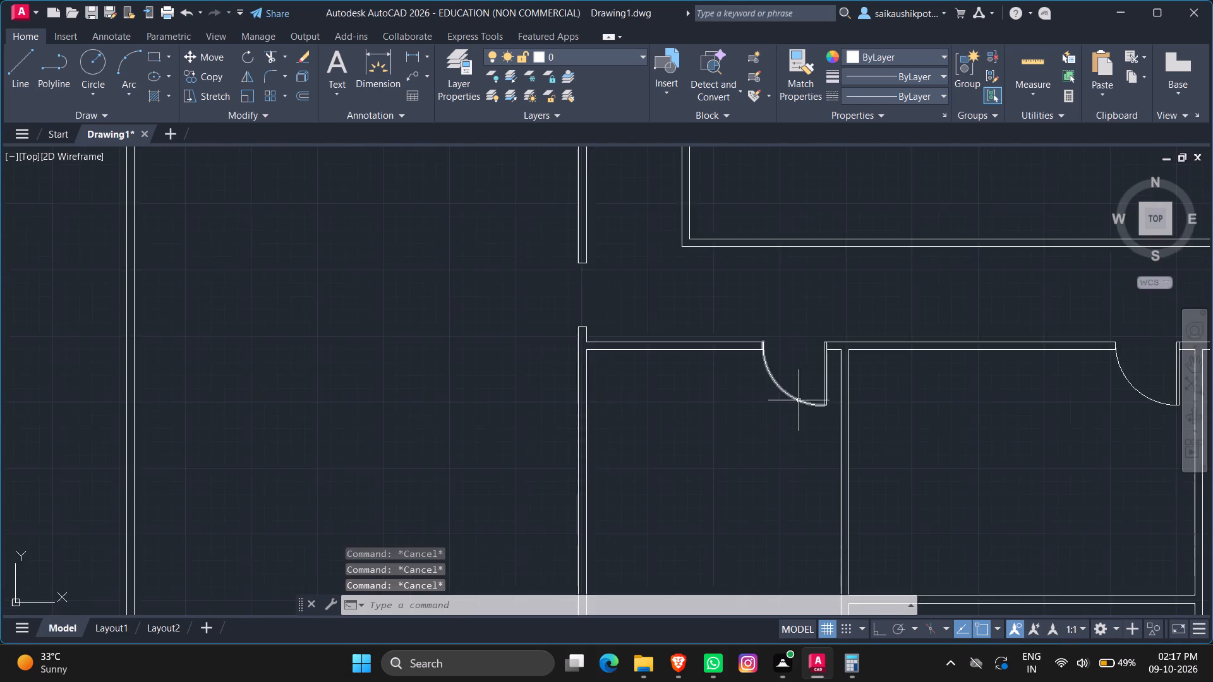
# With Ortho on, draw a closed 4' by 2" door leaf westward from the south jamb of the corridor's southwest opening, thickness toward the north.
pyautogui.scroll(-1, 799, 400)
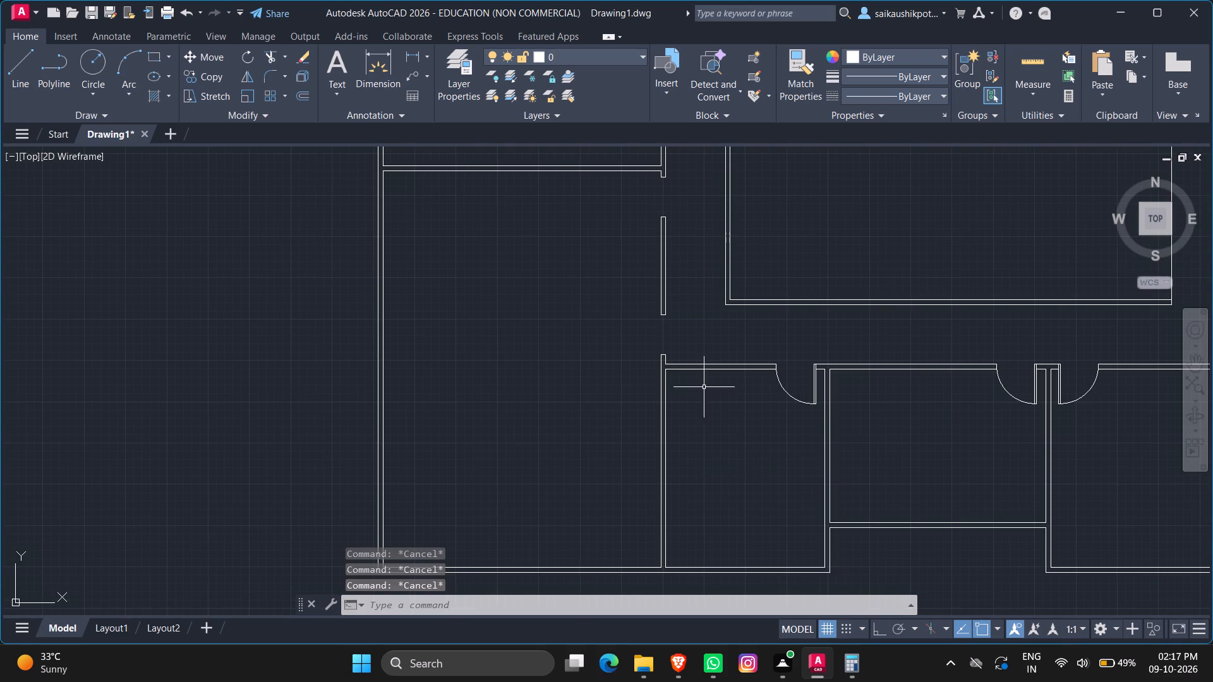
pyautogui.scroll(2, 655, 333)
pyautogui.press('Escape')
pyautogui.press('Escape')
pyautogui.press('Escape')
pyautogui.press('l')
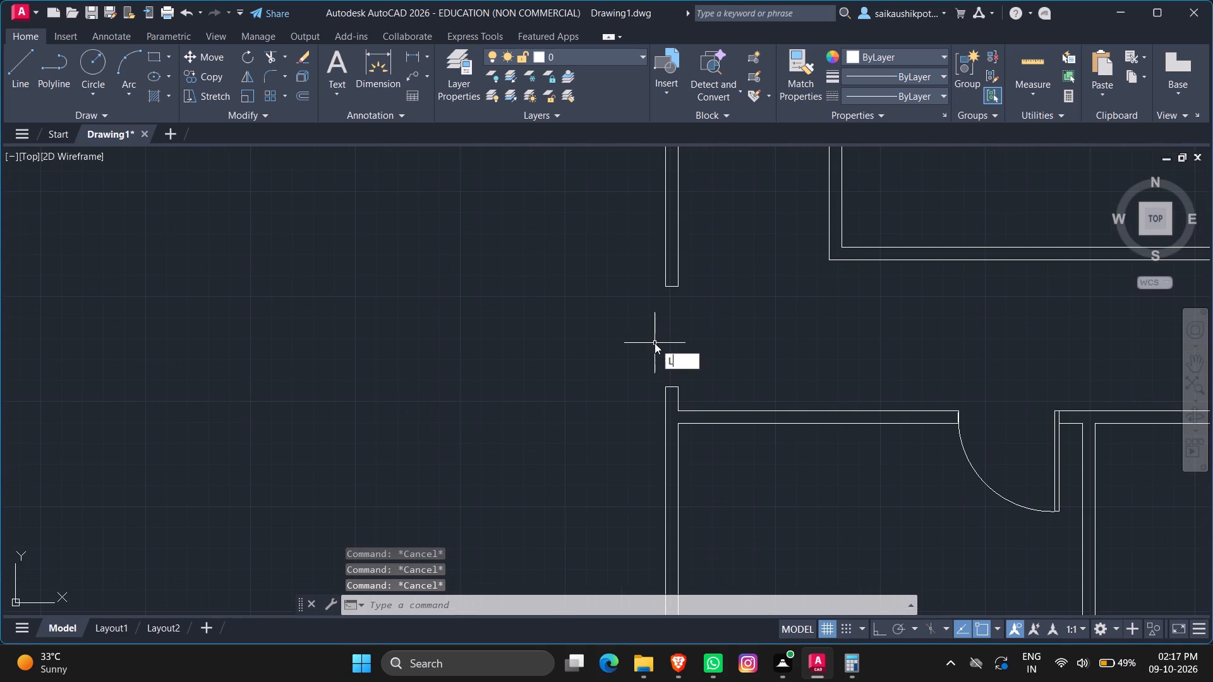
pyautogui.press('Return')
pyautogui.press('F8')
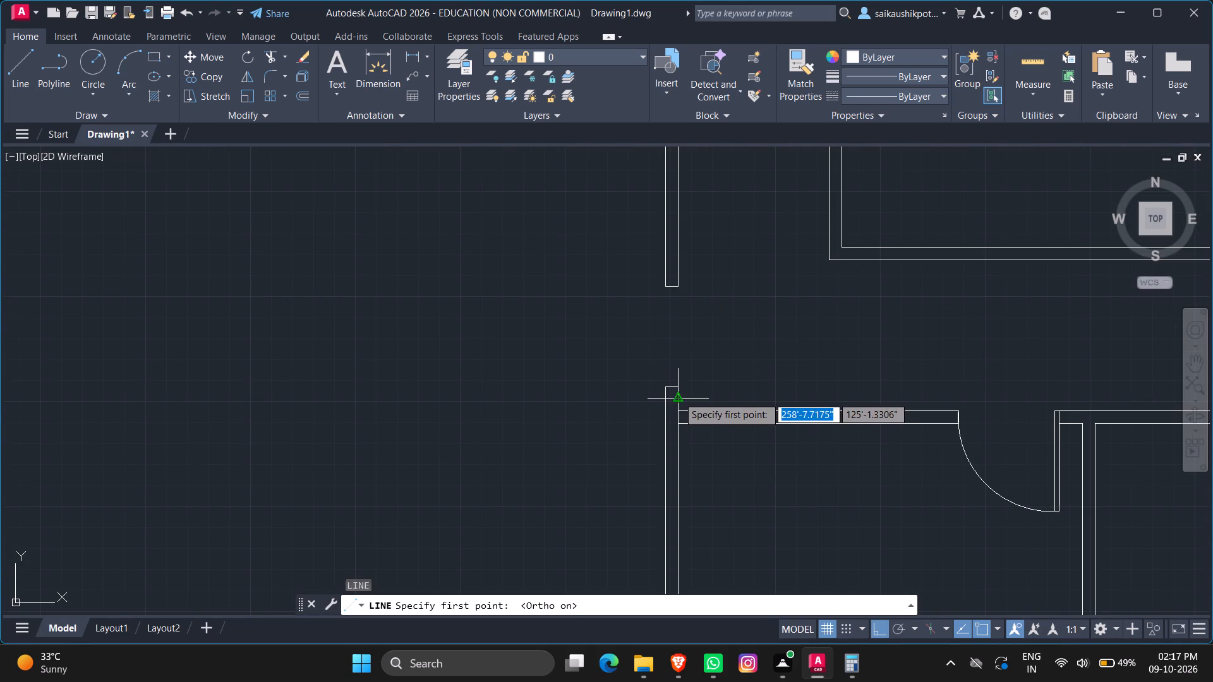
pyautogui.click(676, 390)
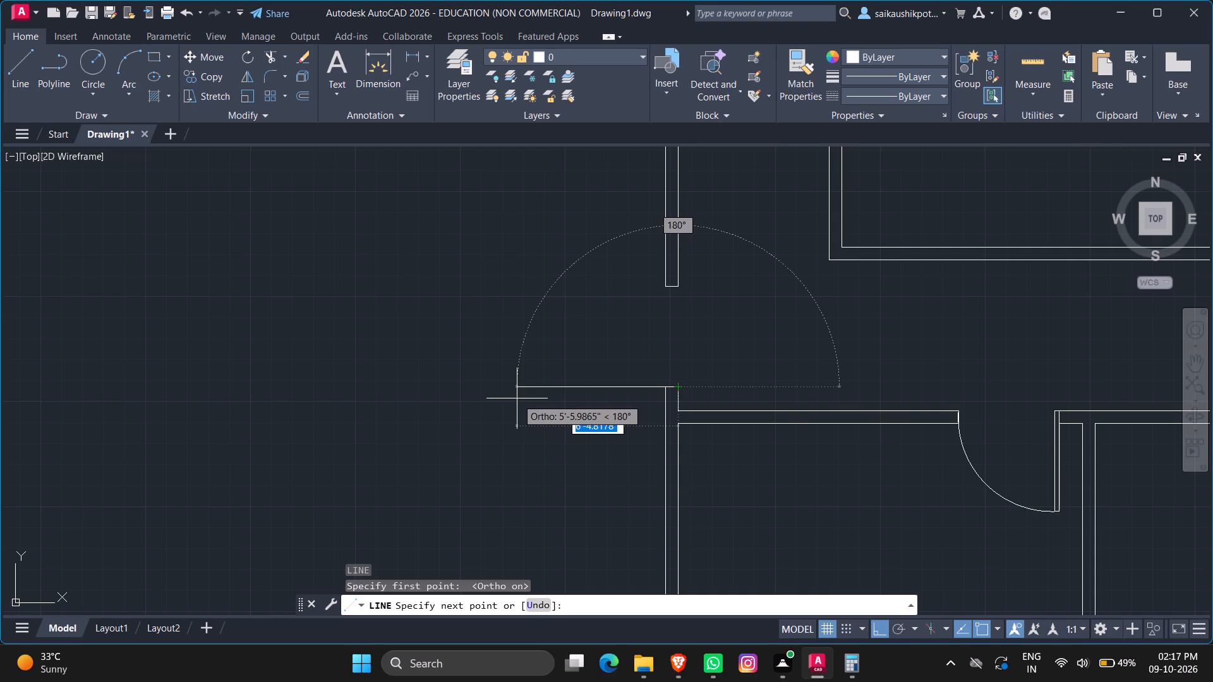
pyautogui.write("4'")
pyautogui.press('Return')
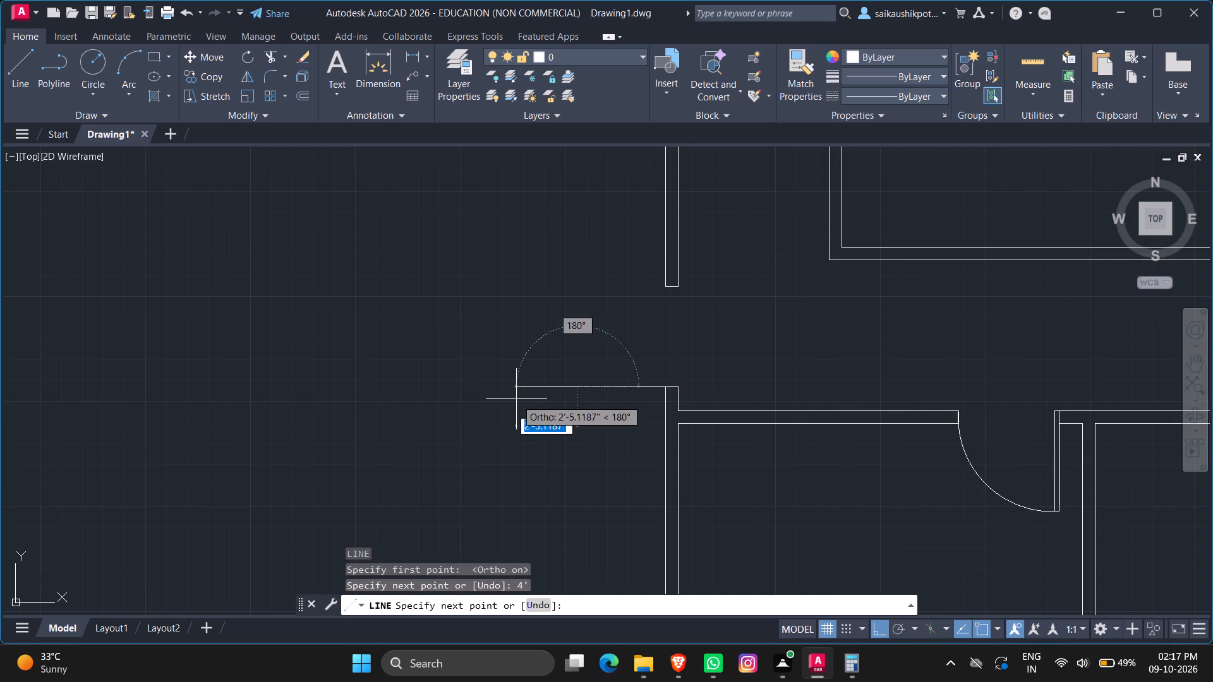
pyautogui.write('2"')
pyautogui.press('Return')
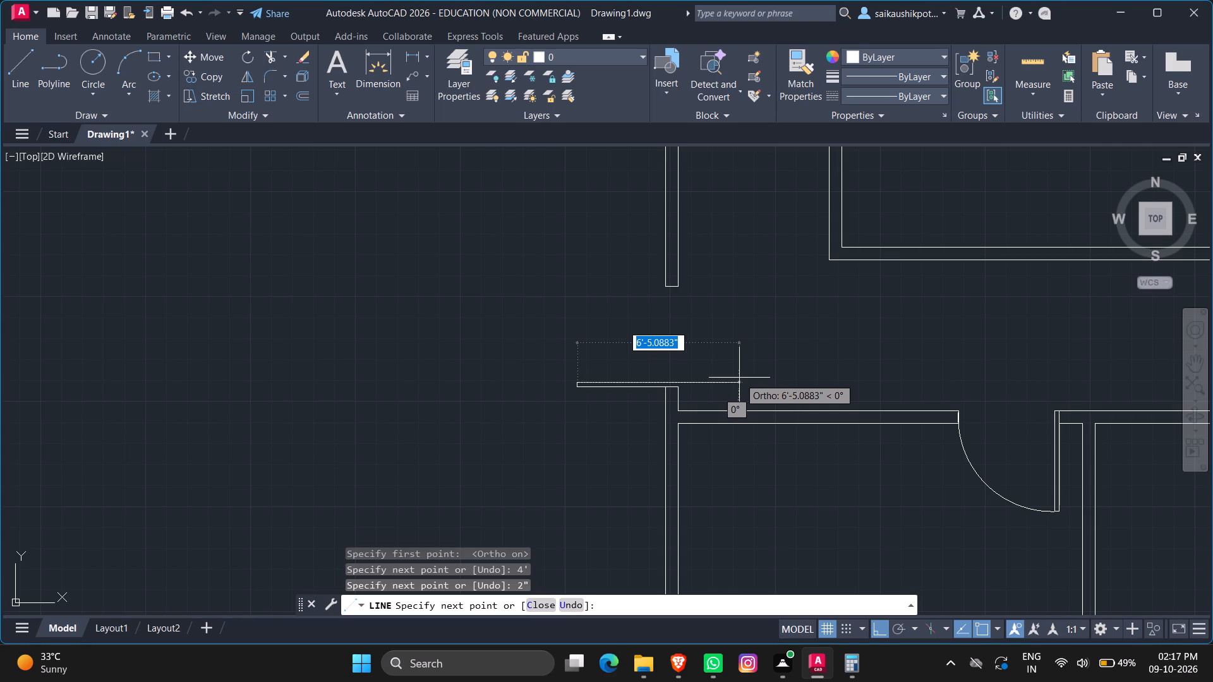
pyautogui.write("4'")
pyautogui.press('Return')
pyautogui.scroll(1, 682, 410)
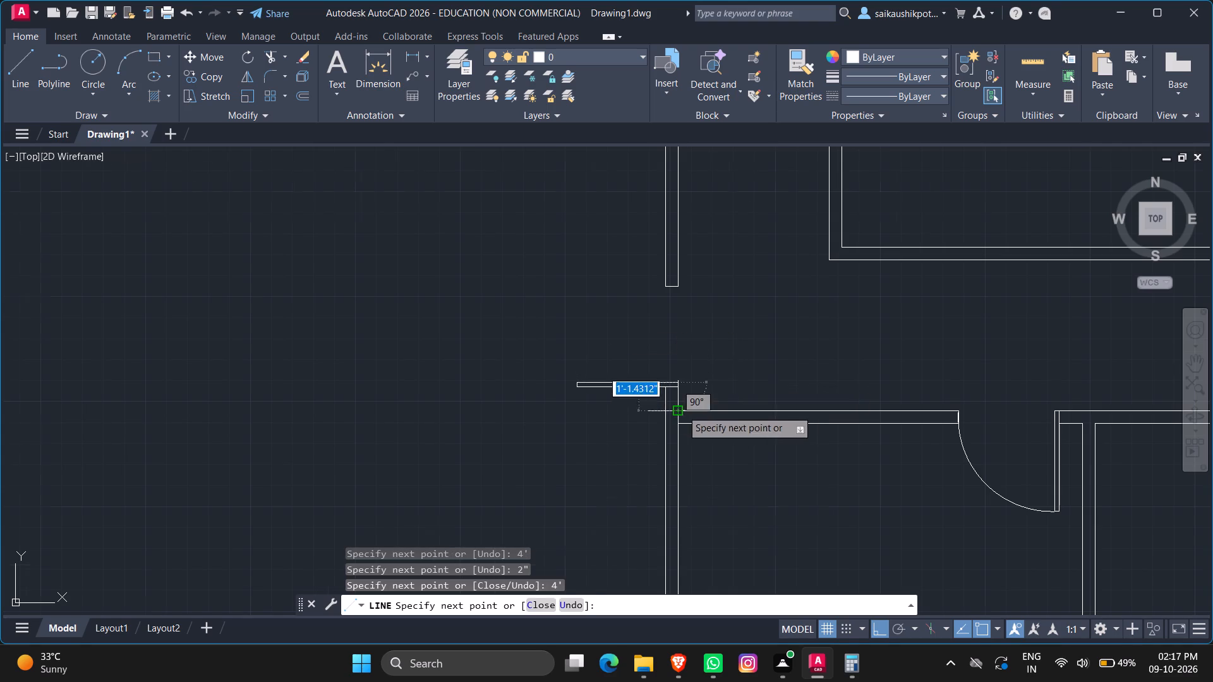
pyautogui.scroll(1, 682, 410)
pyautogui.scroll(3, 675, 345)
pyautogui.click(649, 370)
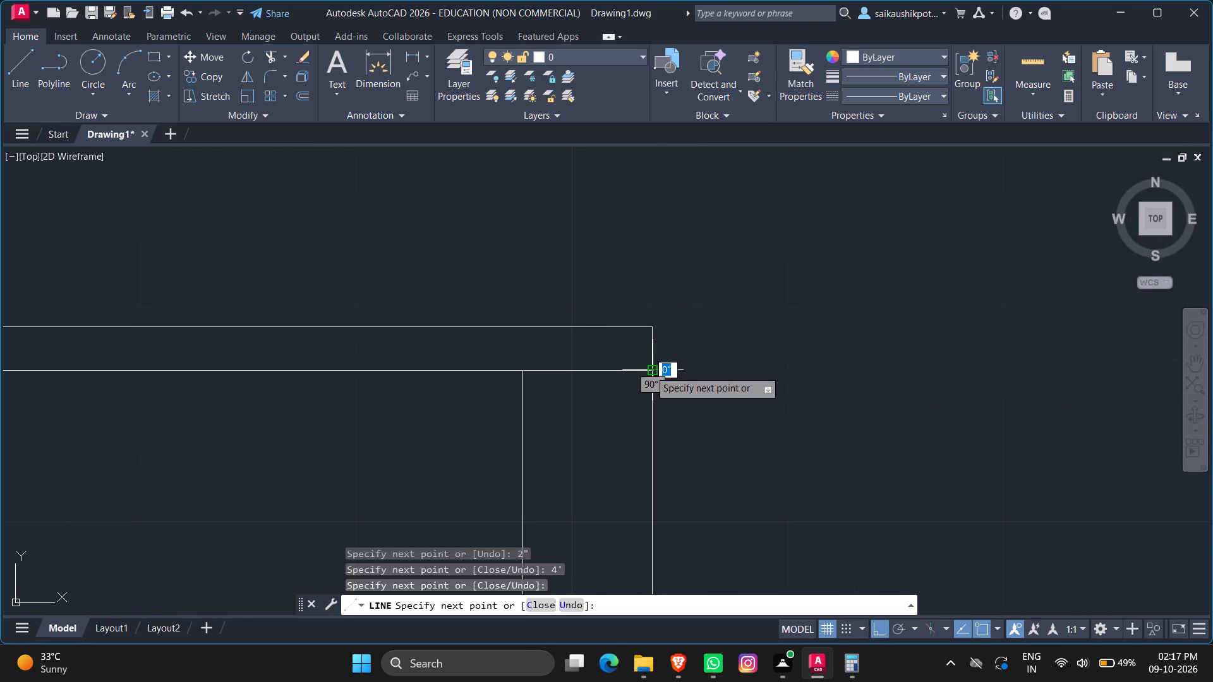
pyautogui.press('Escape')
pyautogui.scroll(-4, 667, 400)
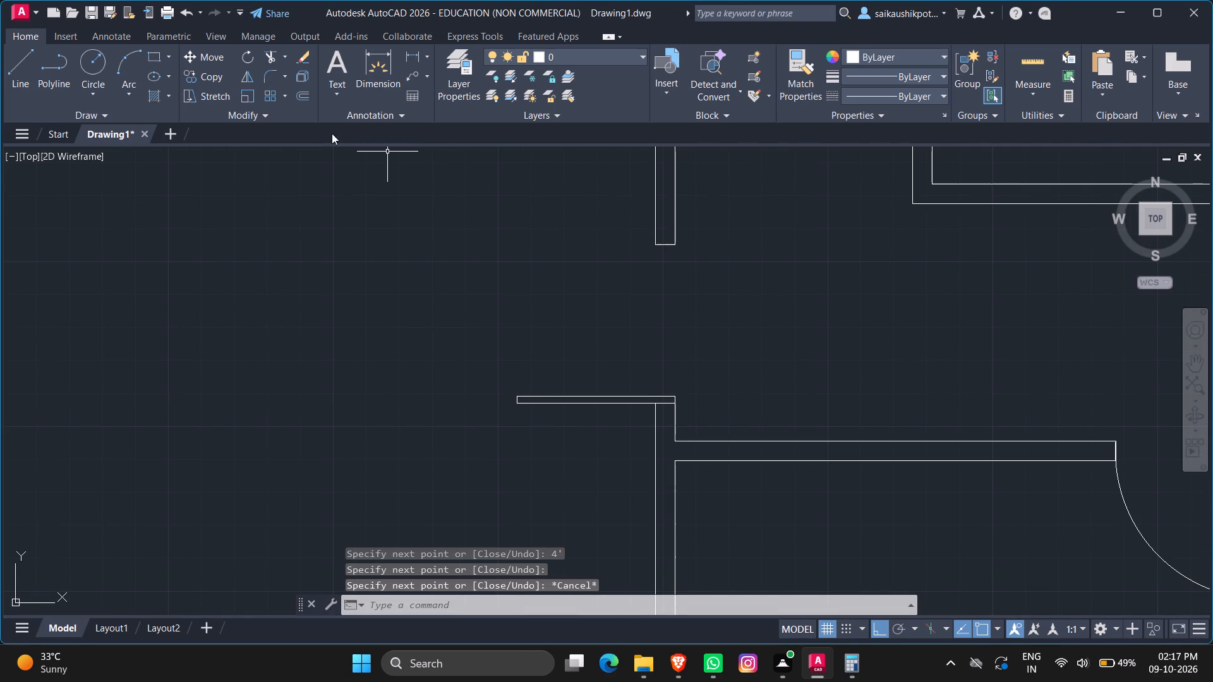
# With Ortho off, draw a three-point swing arc from that leaf's northwest corner to the east corner of the opening's north jamb.
pyautogui.click(125, 69)
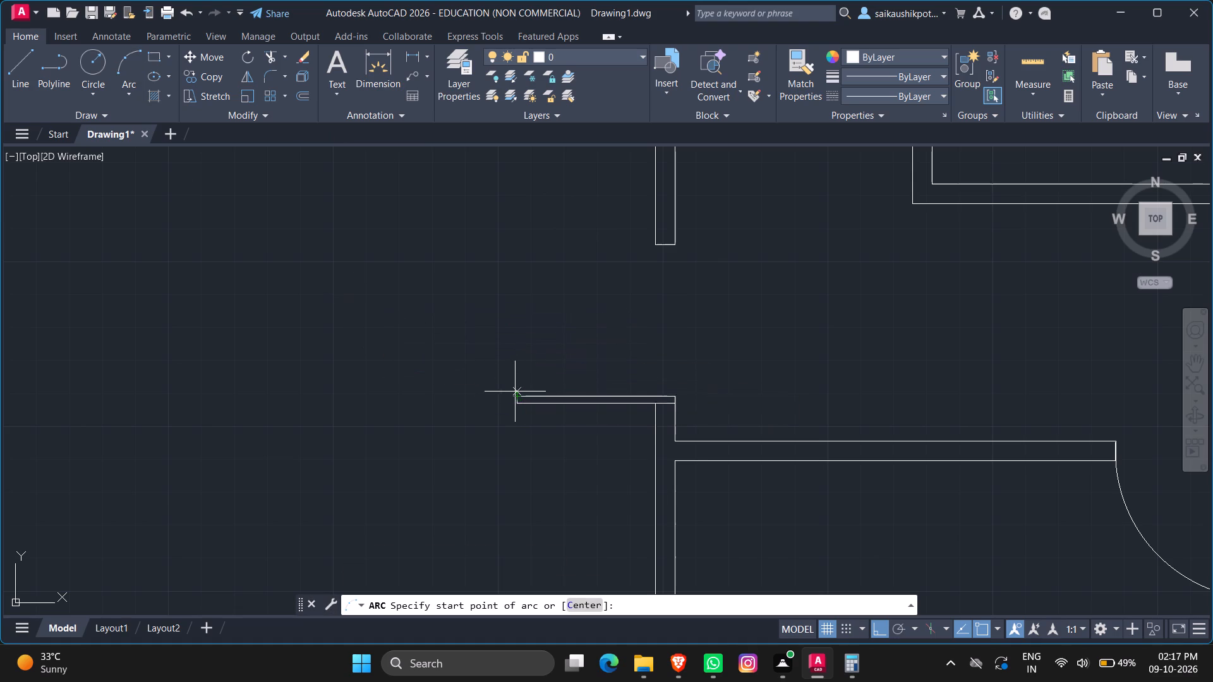
pyautogui.click(517, 393)
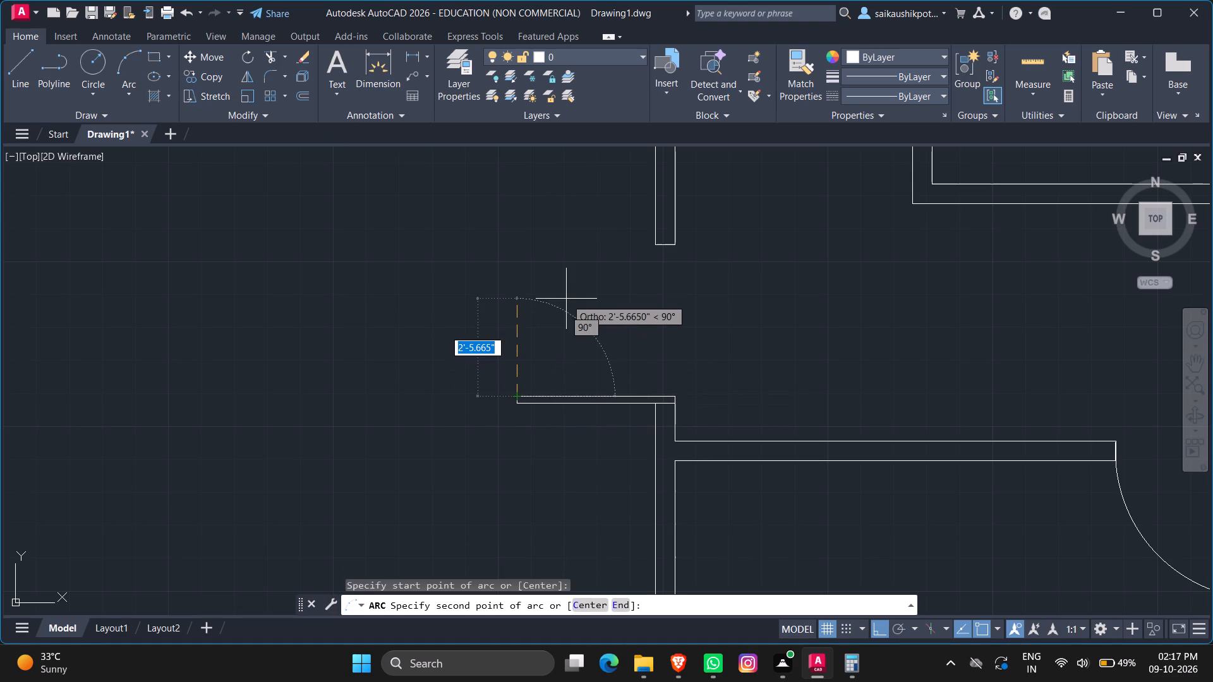
pyautogui.press('F8')
pyautogui.click(557, 289)
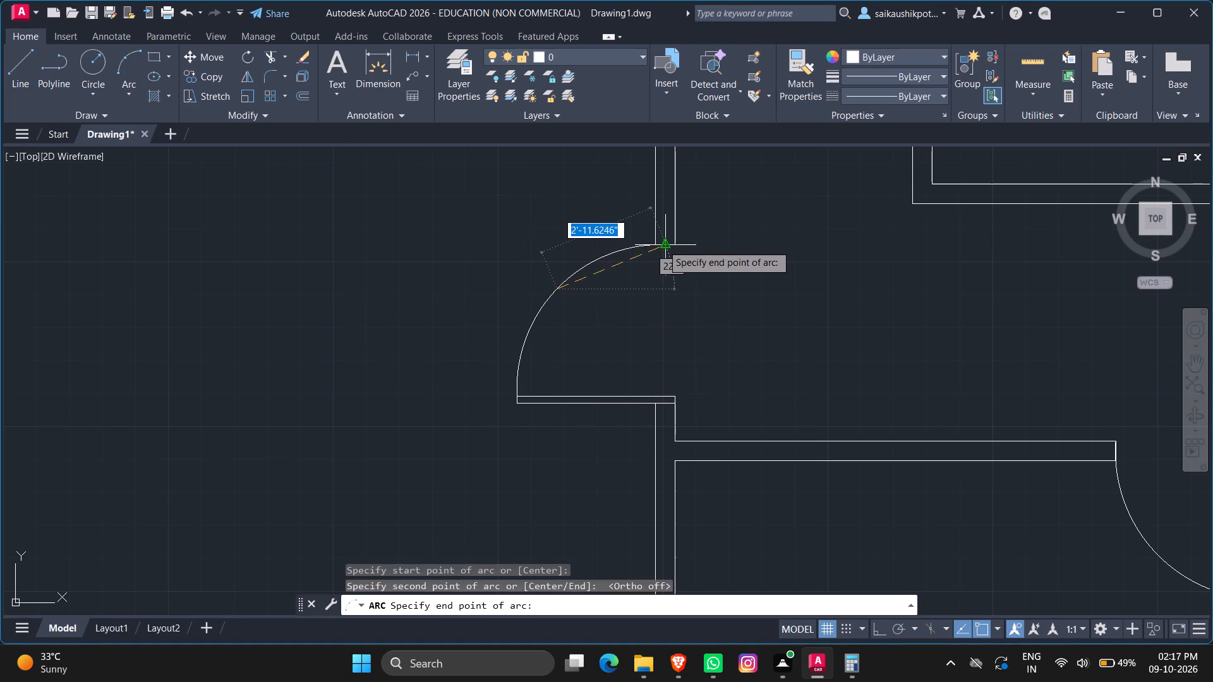
pyautogui.click(674, 242)
pyautogui.scroll(-2, 631, 287)
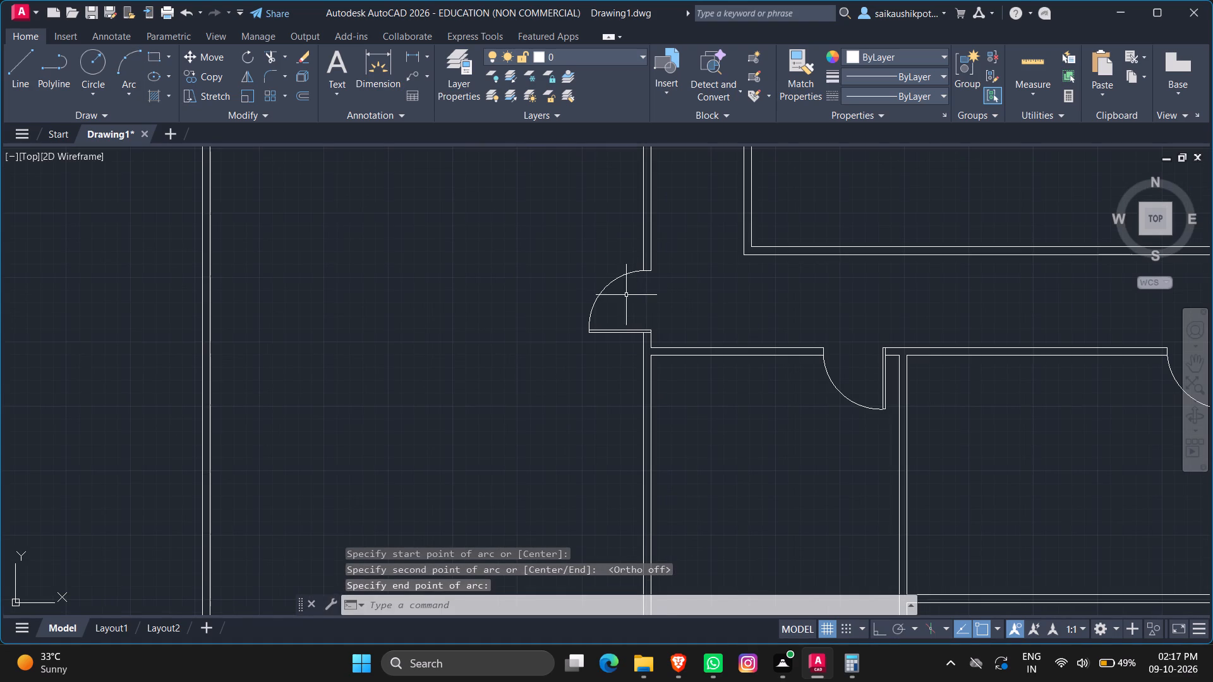
pyautogui.press('Escape')
pyautogui.press('Escape')
pyautogui.press('Escape')
pyautogui.press('Escape')
pyautogui.press('Escape')
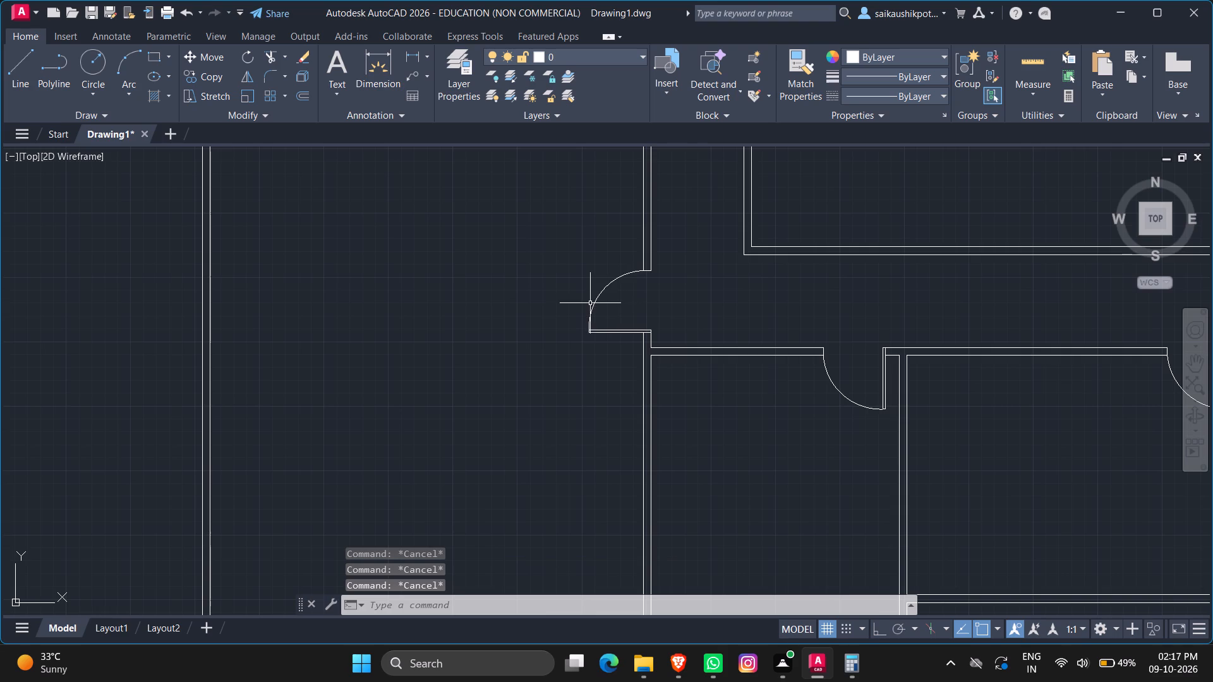
pyautogui.scroll(-1, 619, 304)
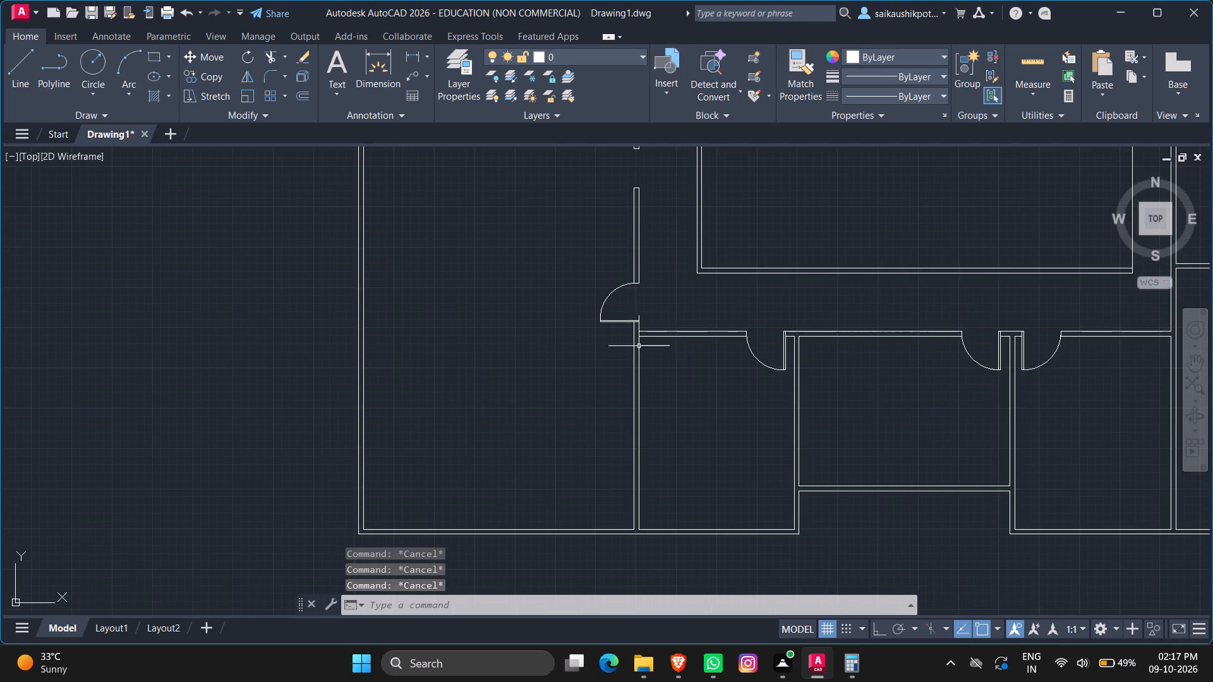
# Stretch the midpoint of the swing arc at the corridor's southwest opening slightly inward.
pyautogui.scroll(5, 572, 277)
pyautogui.click(757, 380)
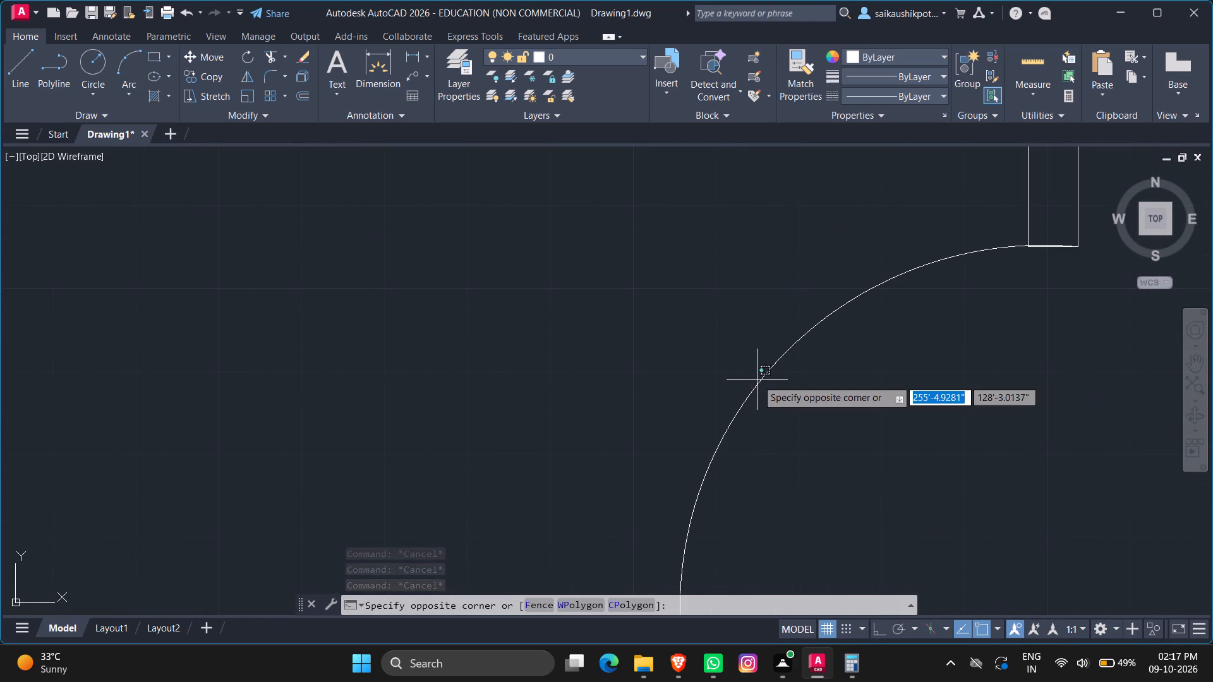
pyautogui.click(761, 382)
pyautogui.click(764, 388)
pyautogui.click(730, 366)
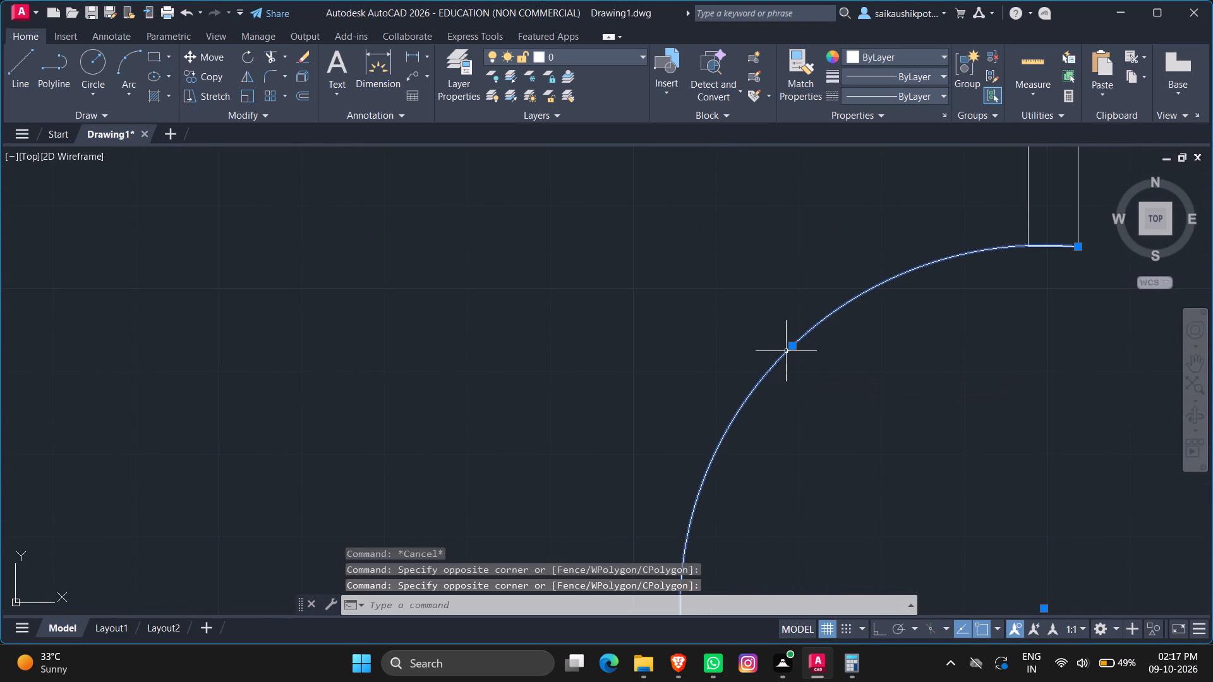
pyautogui.click(793, 345)
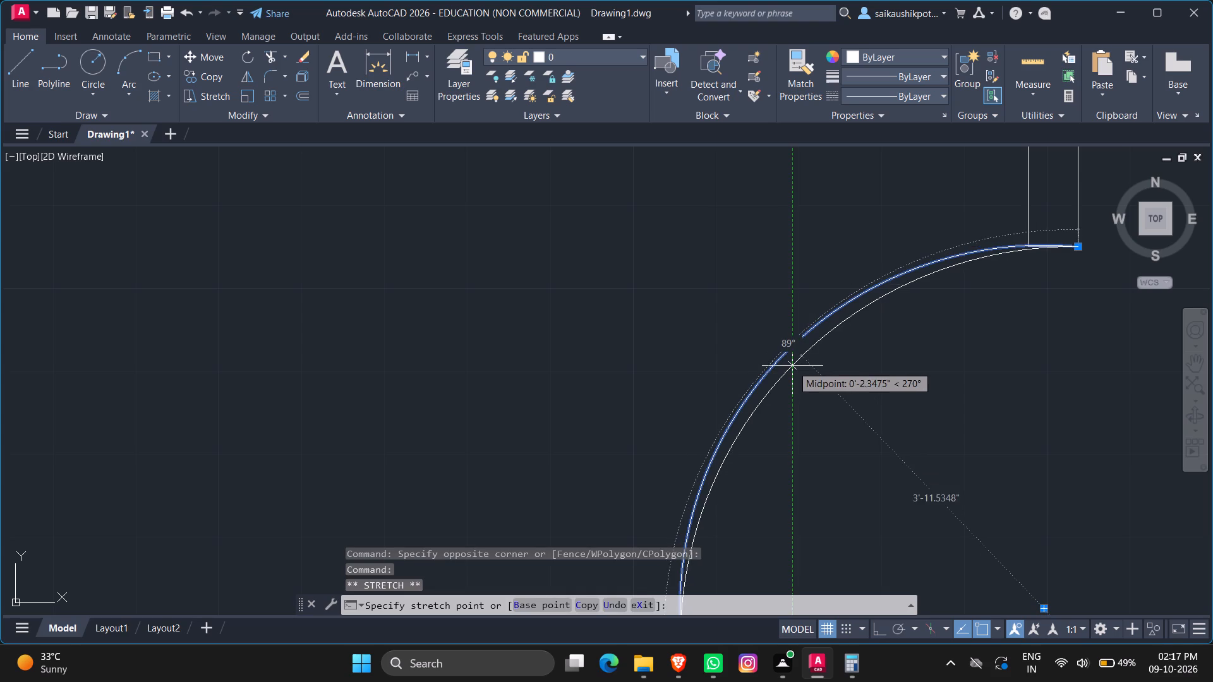
pyautogui.scroll(1, 792, 366)
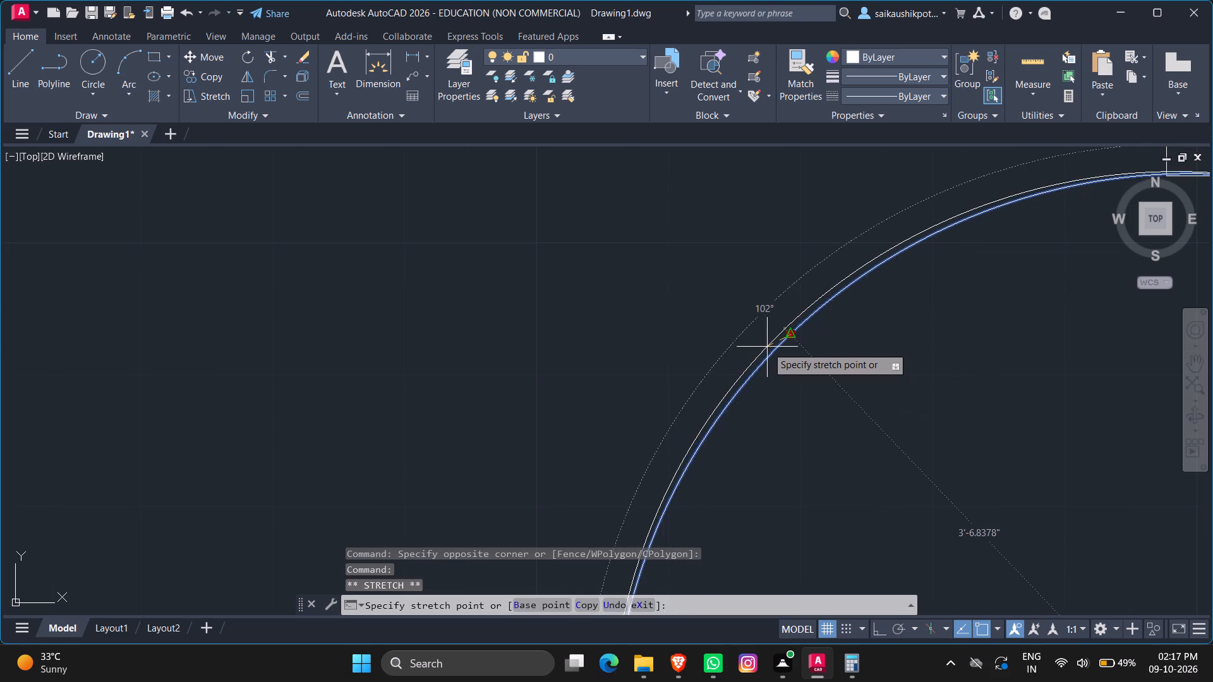
pyautogui.scroll(1, 777, 371)
pyautogui.click(777, 371)
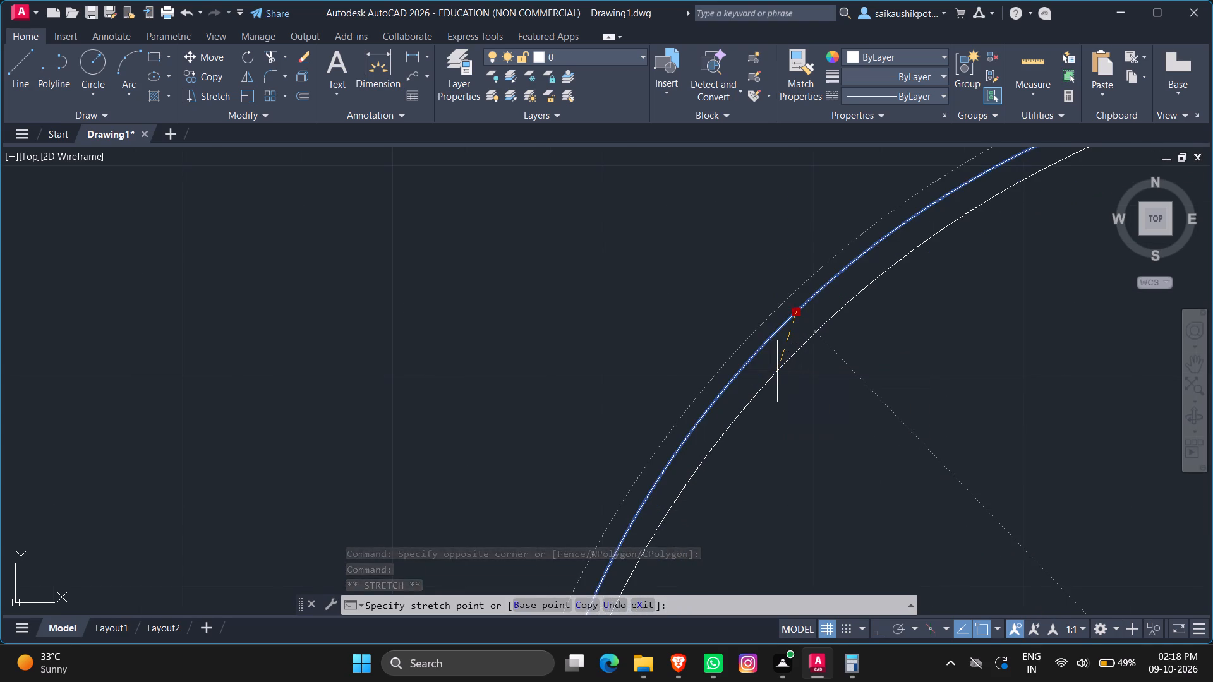
pyautogui.scroll(-3, 777, 371)
pyautogui.press('Escape')
pyautogui.press('Escape')
# With Ortho on, draw a closed 4' by 2" door leaf westward from the north jamb of the corridor west wall's next opening north, thickness toward the south.
pyautogui.scroll(-6, 778, 372)
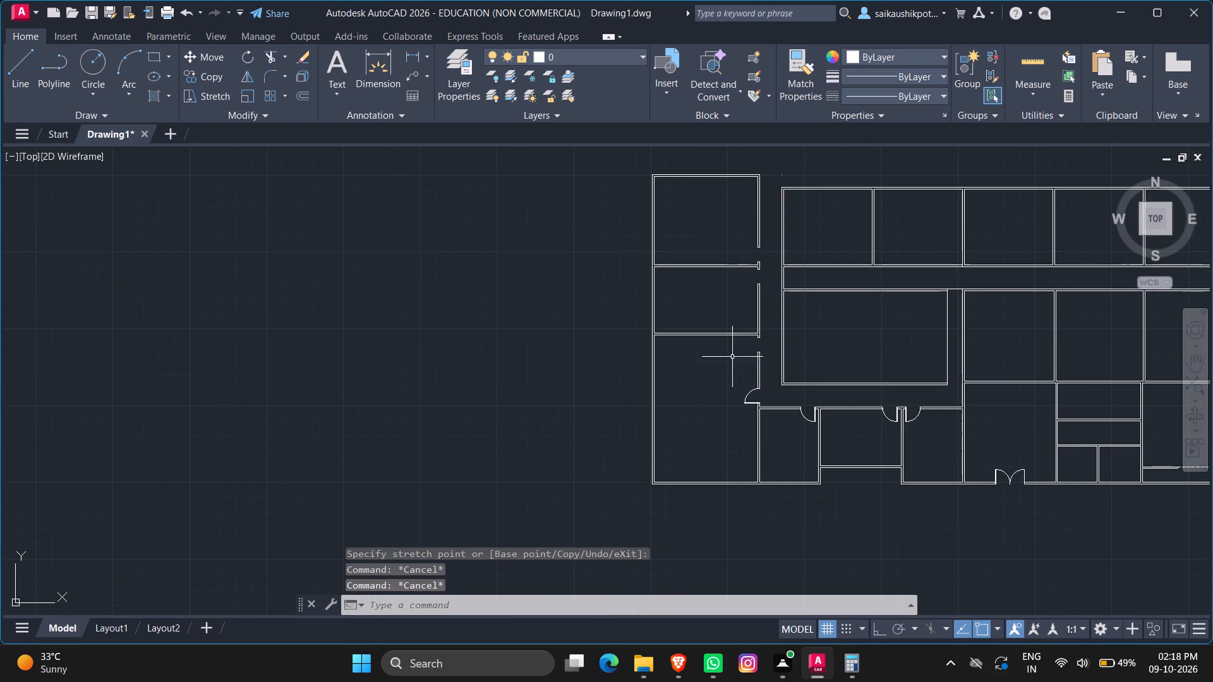
pyautogui.scroll(3, 741, 326)
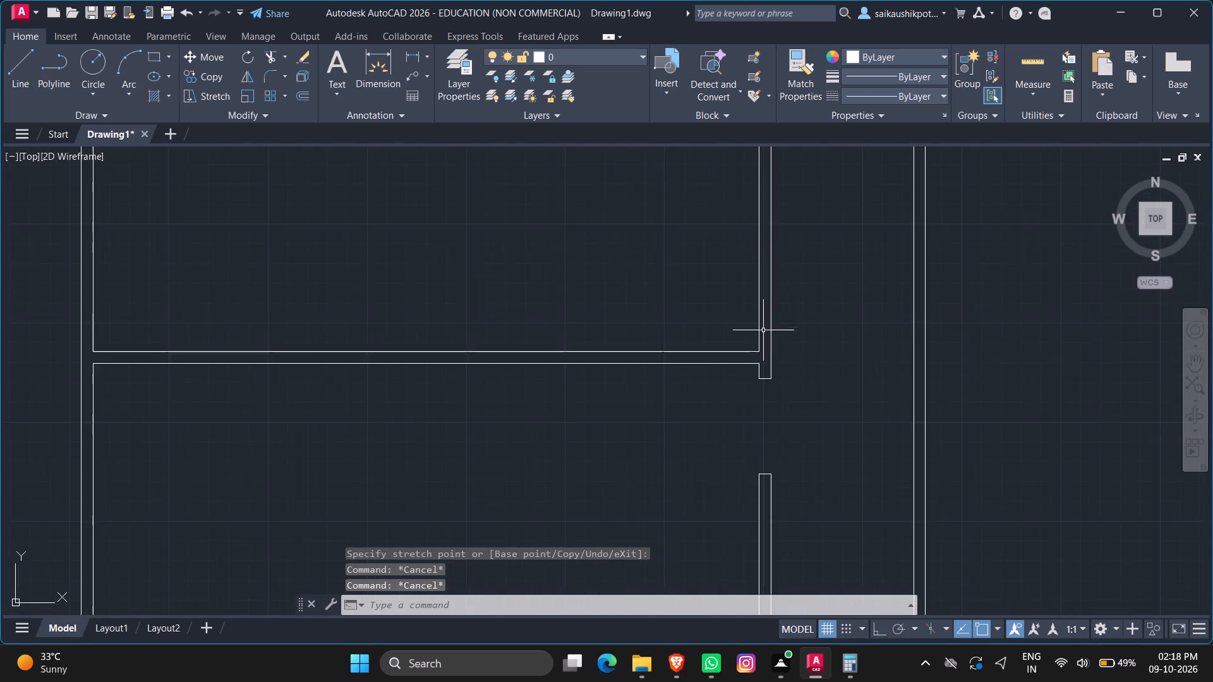
pyautogui.scroll(2, 762, 330)
pyautogui.press('Escape')
pyautogui.press('Escape')
pyautogui.press('l')
pyautogui.press('Return')
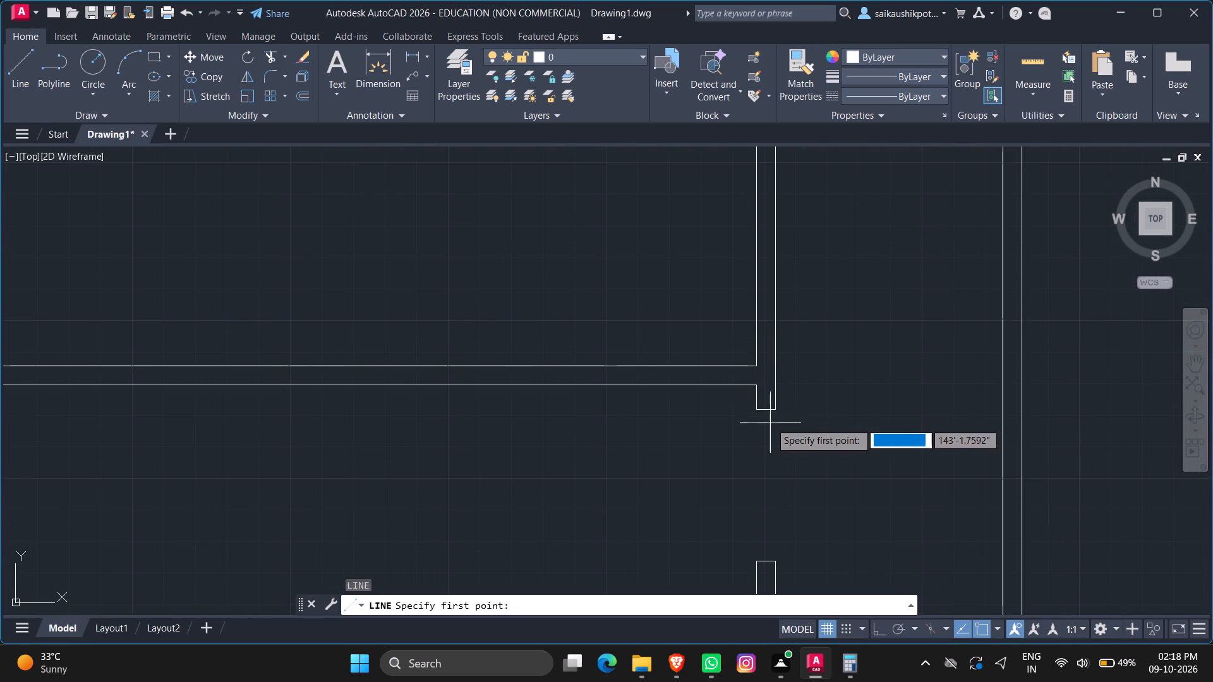
pyautogui.click(776, 410)
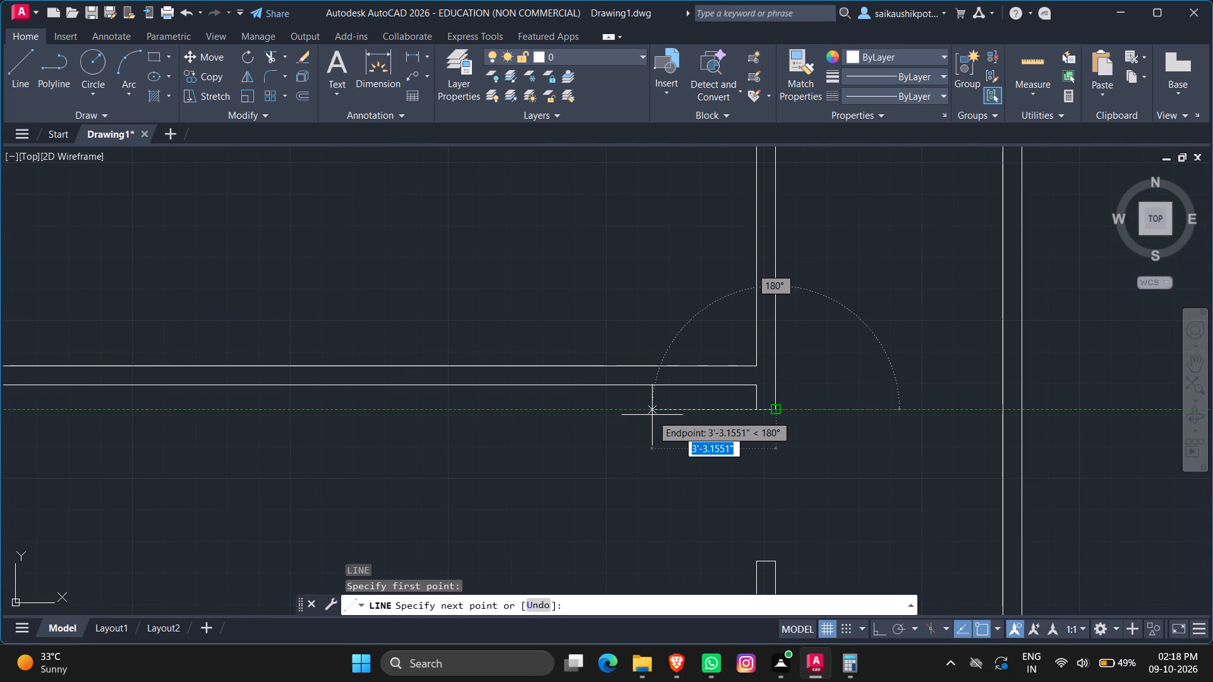
pyautogui.press('F8')
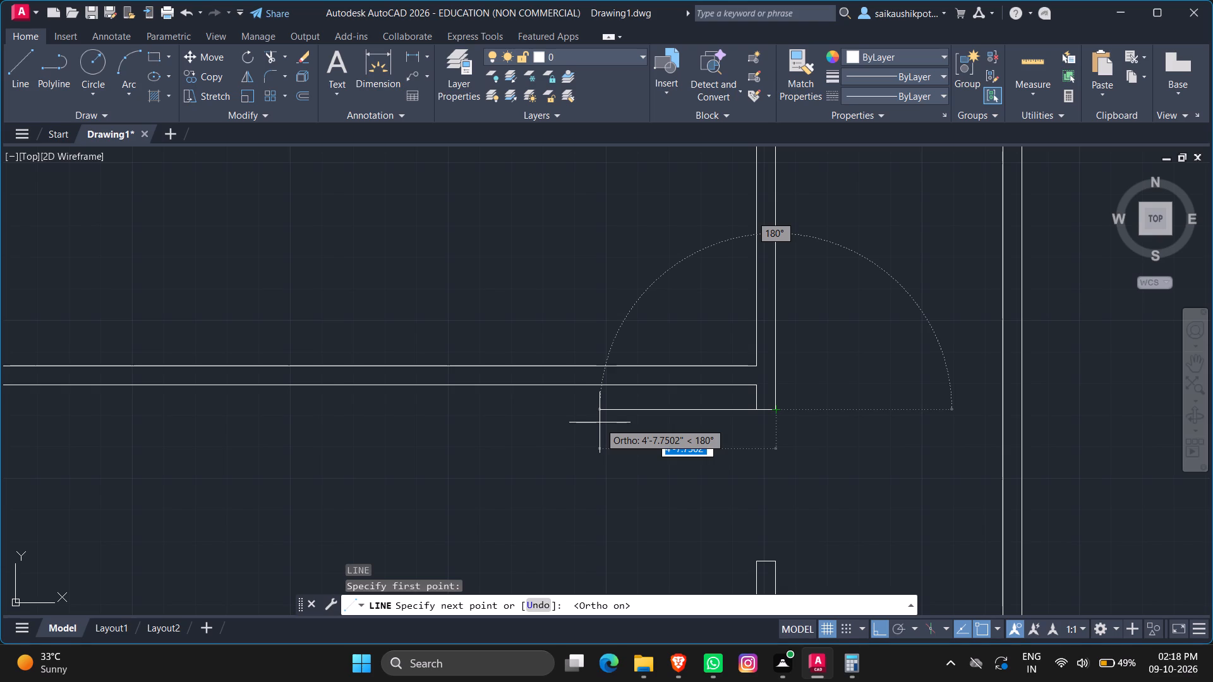
pyautogui.write("4'")
pyautogui.press('Return')
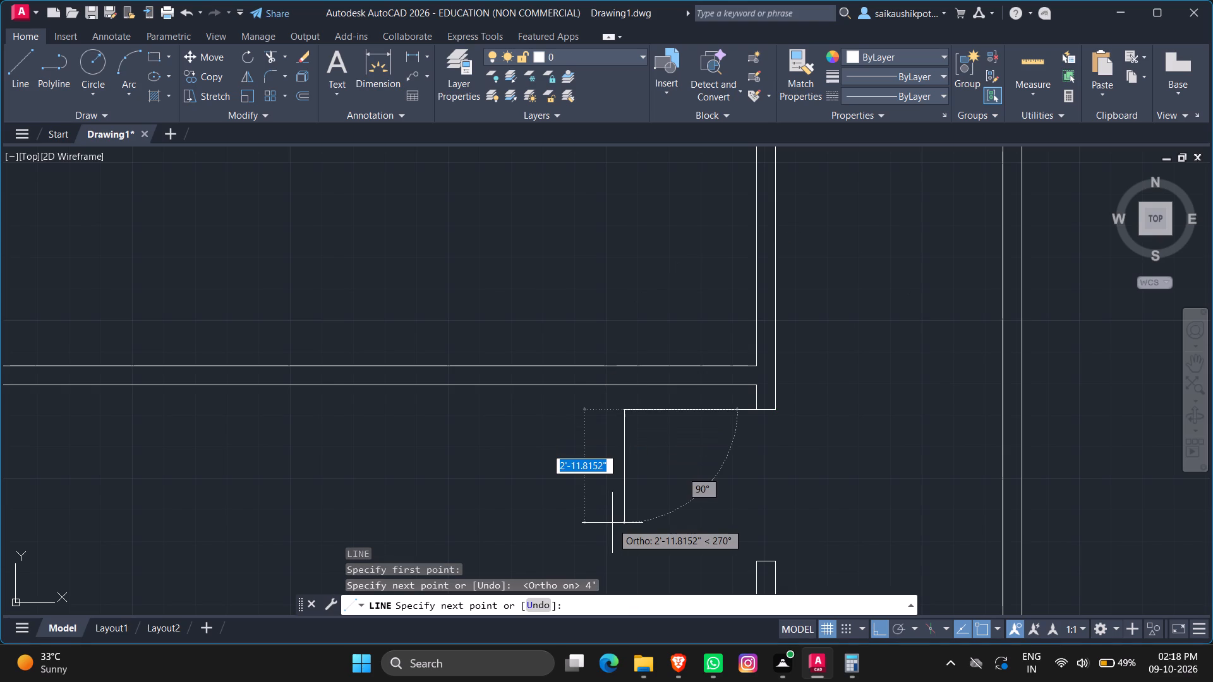
pyautogui.press('2')
pyautogui.hotkey('shift', '"')
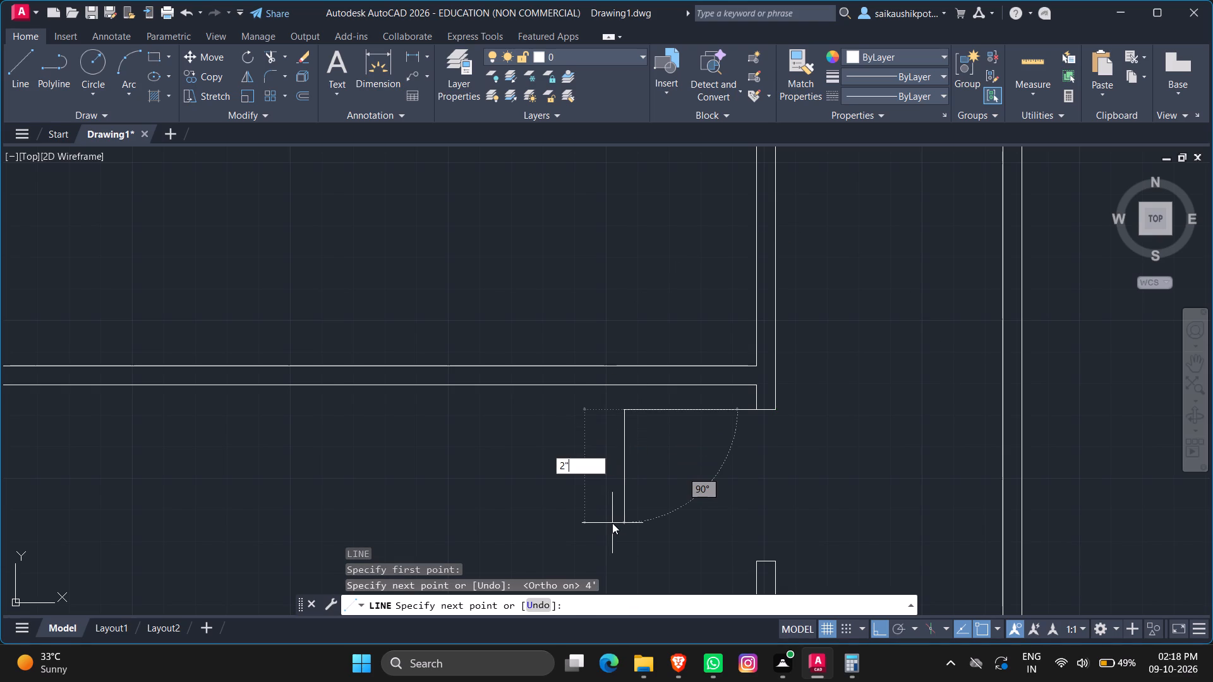
pyautogui.press('Return')
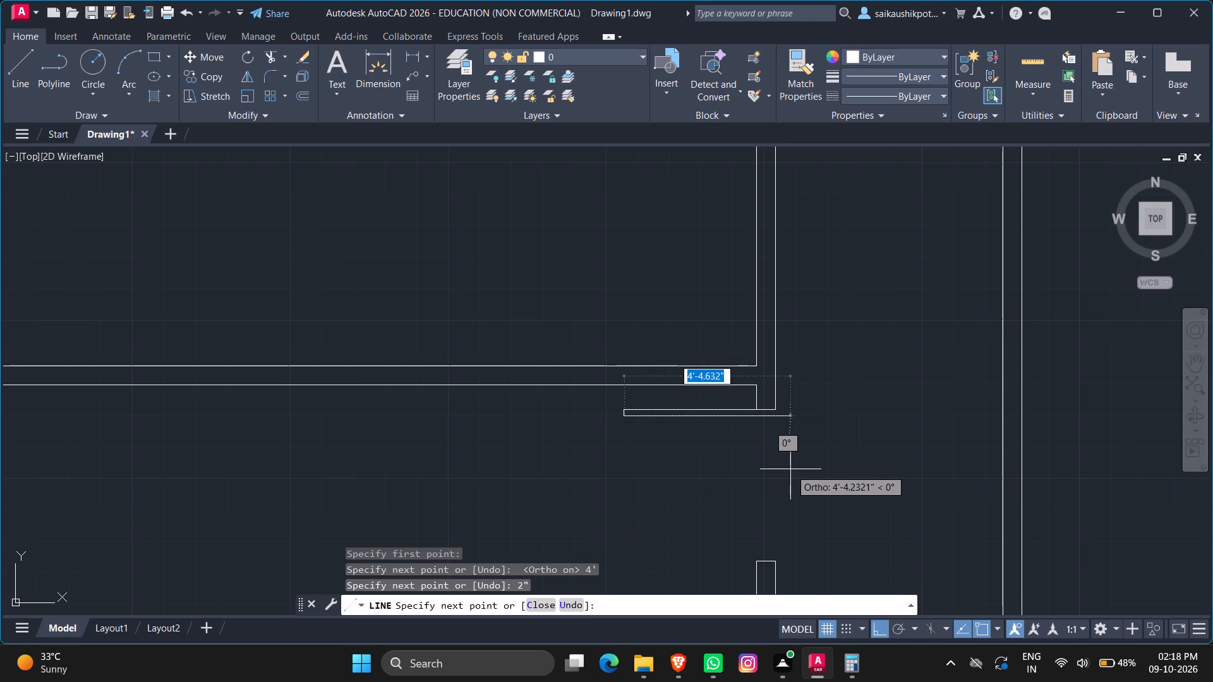
pyautogui.write("4'")
pyautogui.press('Return')
pyautogui.scroll(3, 803, 434)
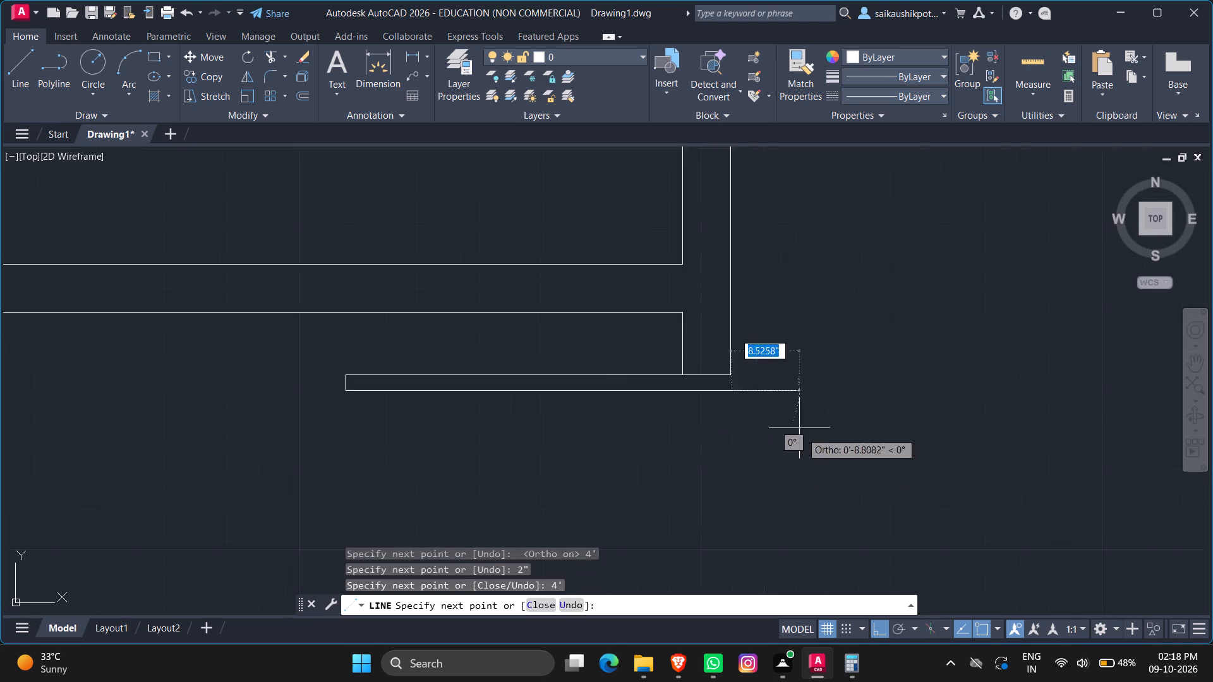
pyautogui.click(688, 345)
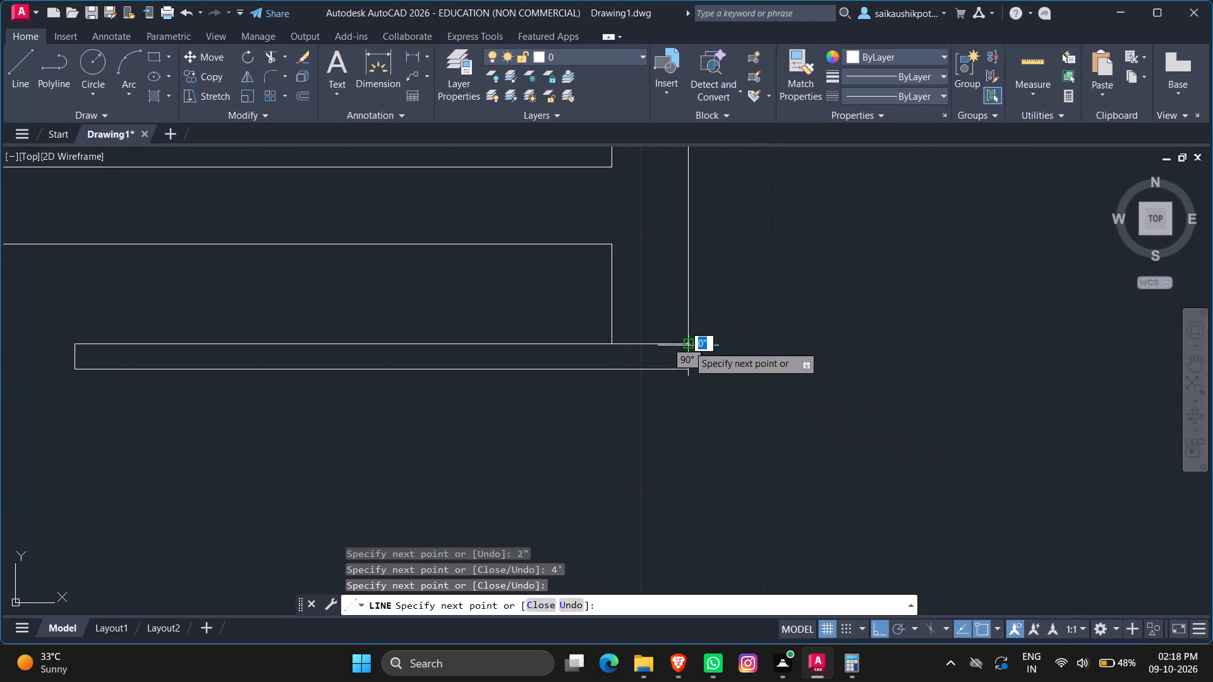
pyautogui.press('Escape')
pyautogui.scroll(-4, 747, 362)
pyautogui.press('Escape')
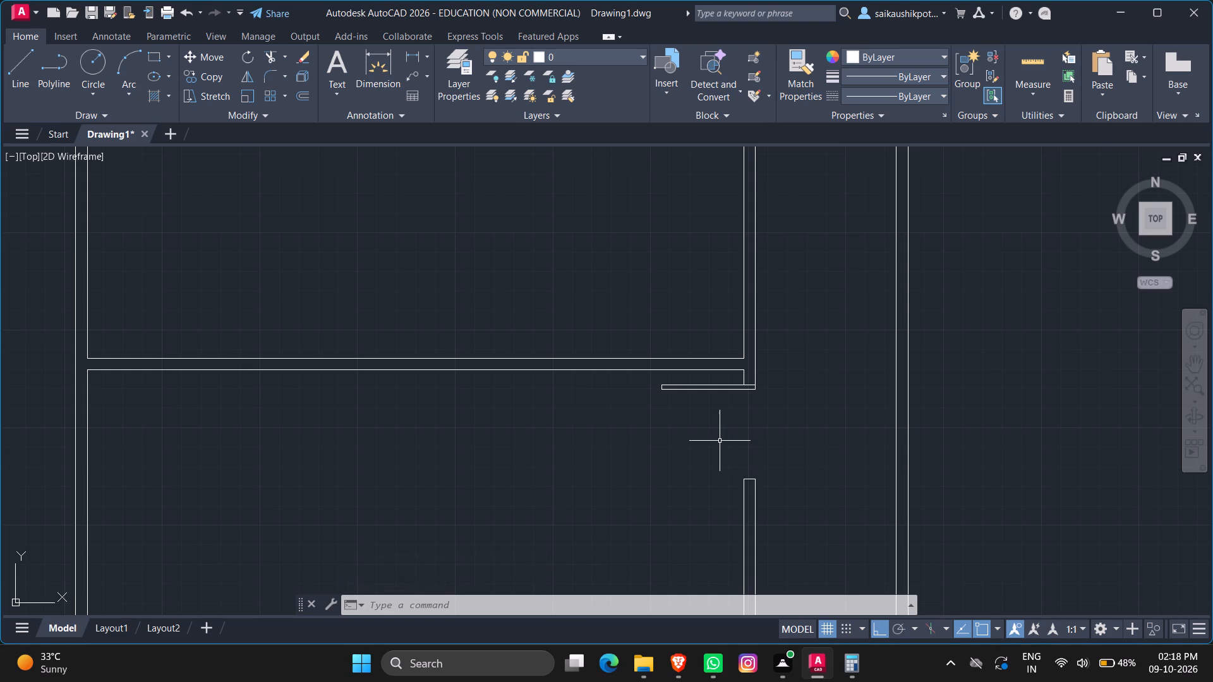
# With Ortho off, draw a three-point swing arc from the east corner of that opening's south jamb to the leaf's southwest corner.
pyautogui.click(133, 68)
pyautogui.scroll(2, 768, 483)
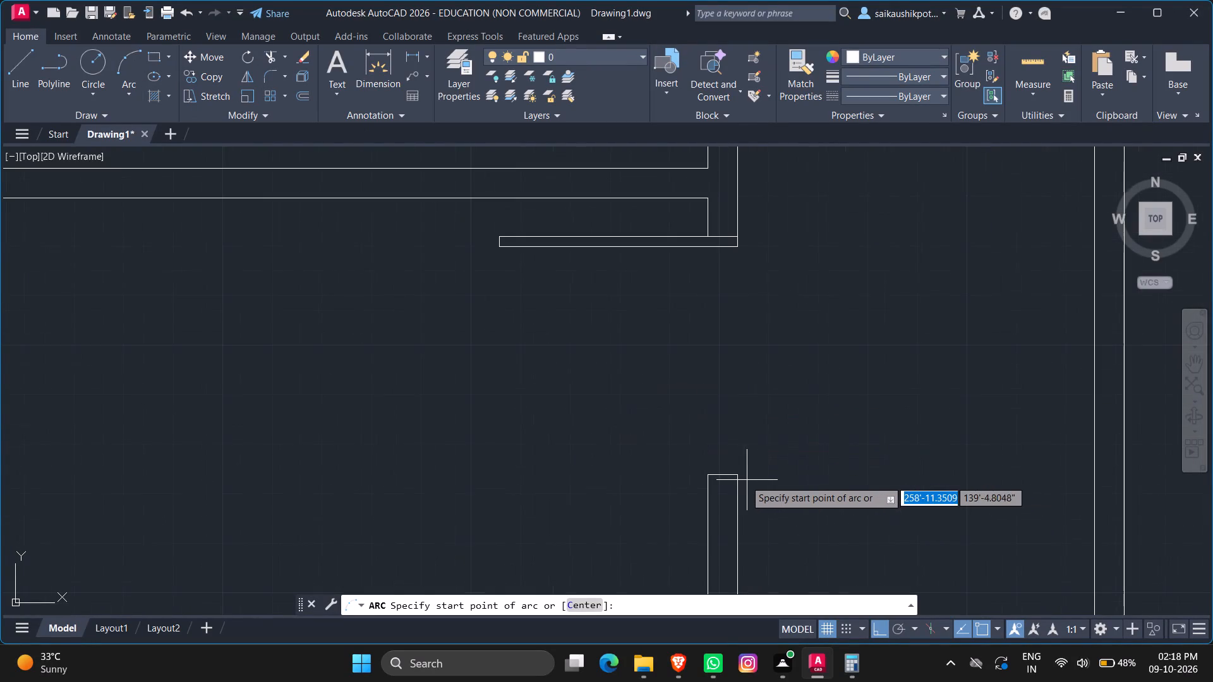
pyautogui.click(736, 473)
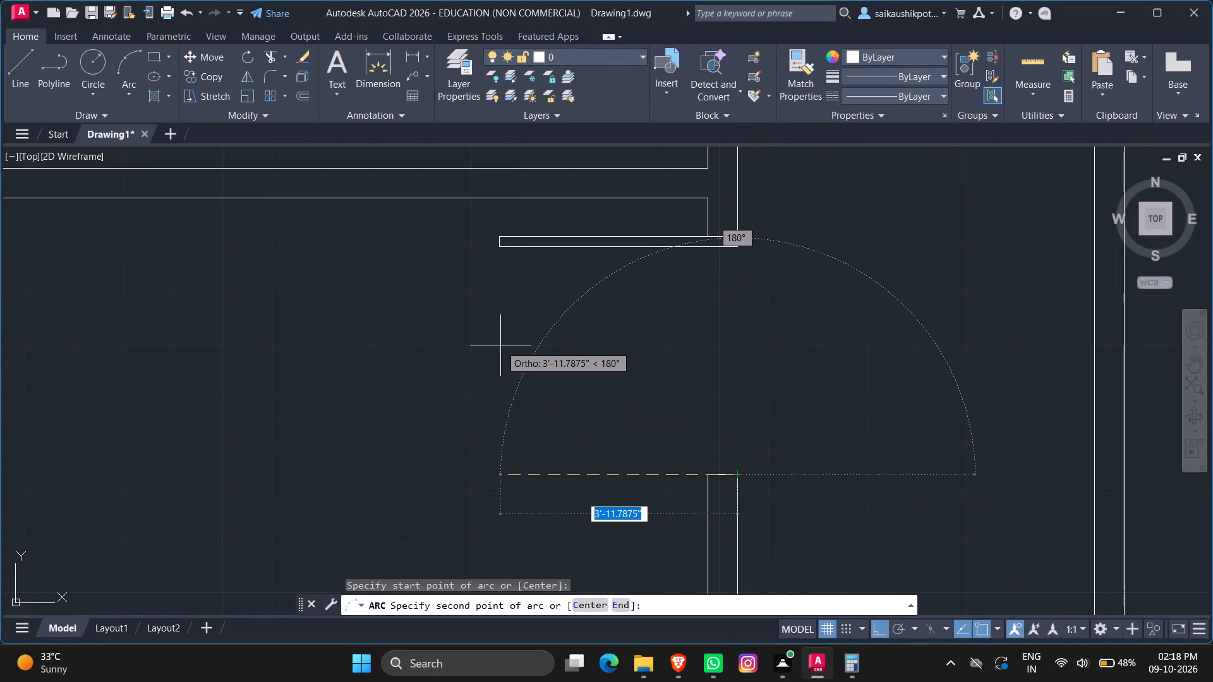
pyautogui.press('F8')
pyautogui.click(526, 345)
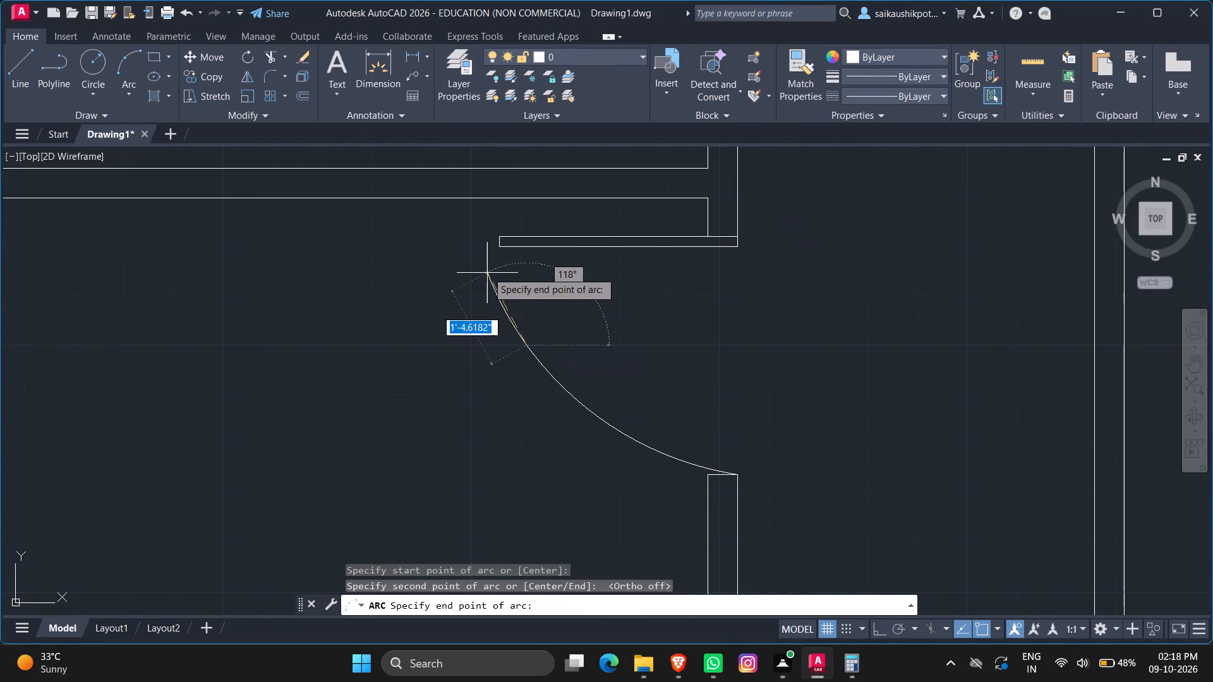
pyautogui.click(500, 244)
pyautogui.press('Escape')
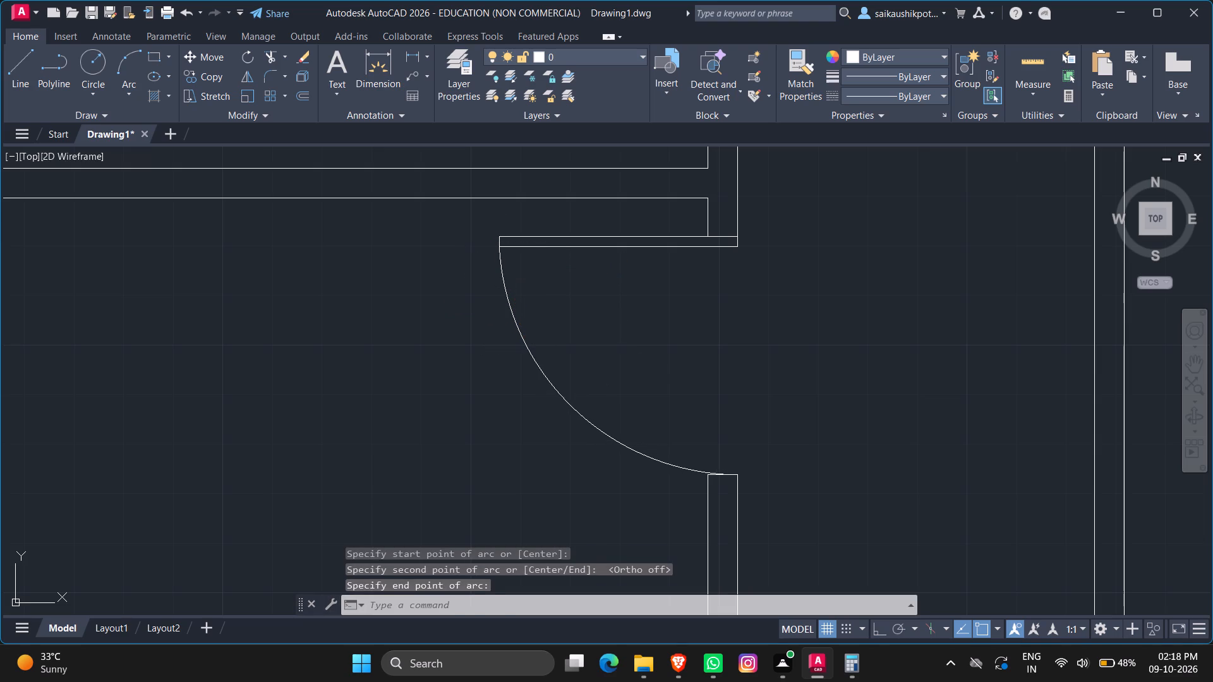
pyautogui.click(601, 351)
pyautogui.press('Escape')
pyautogui.press('Escape')
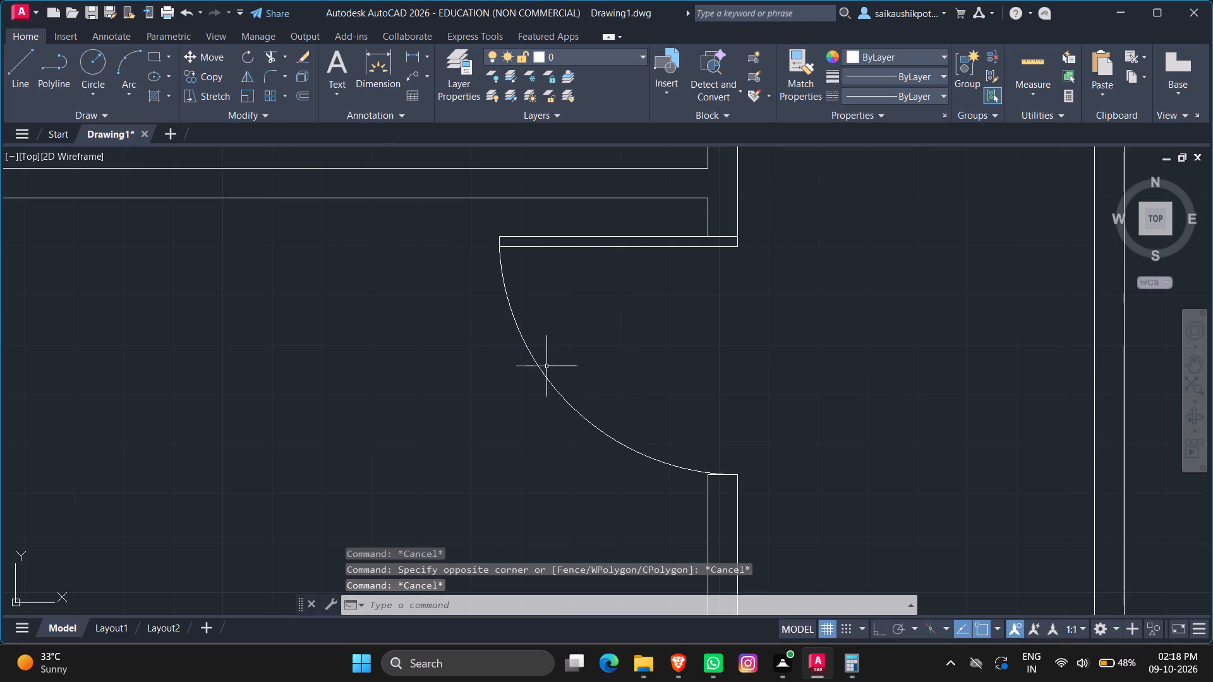
# Stretch the new swing arc's midpoint slightly outward, toward the southwest.
pyautogui.scroll(2, 549, 369)
pyautogui.click(548, 405)
pyautogui.click(605, 464)
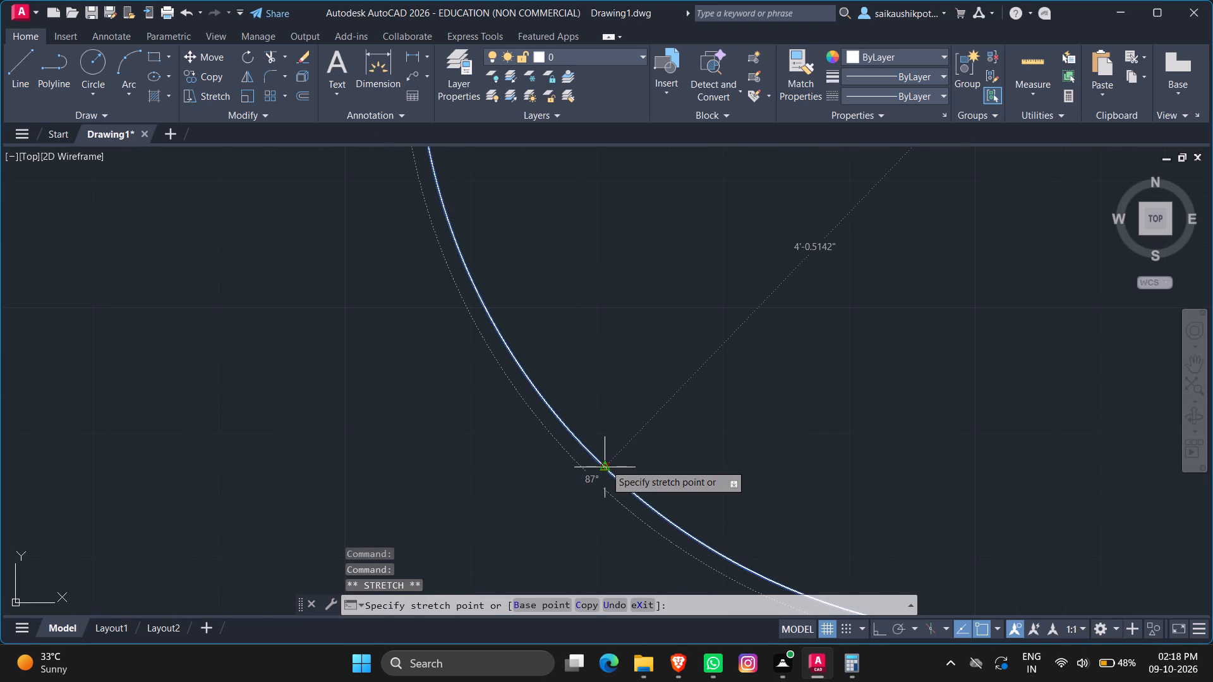
pyautogui.click(591, 472)
pyautogui.press('Escape')
# With Ortho on, draw a closed 4' by 2" door leaf westward from the north jamb of the middle west room's opening, thickness toward the south.
pyautogui.scroll(-7, 728, 458)
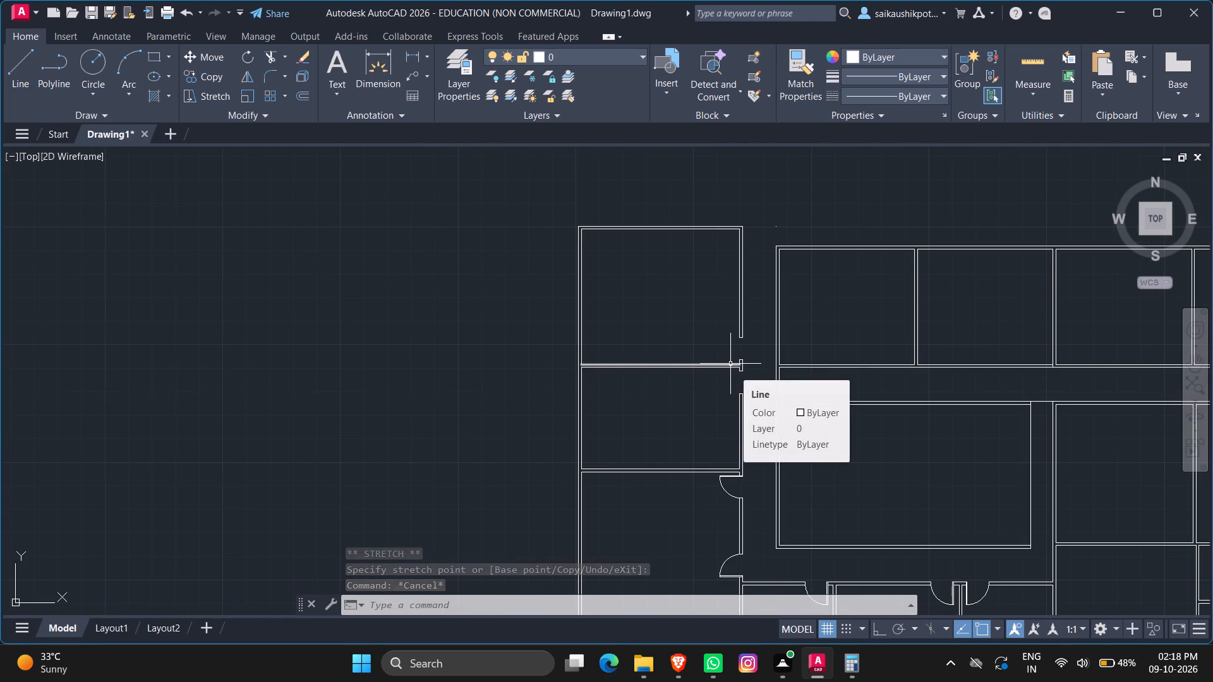
pyautogui.press('Escape')
pyautogui.scroll(4, 729, 369)
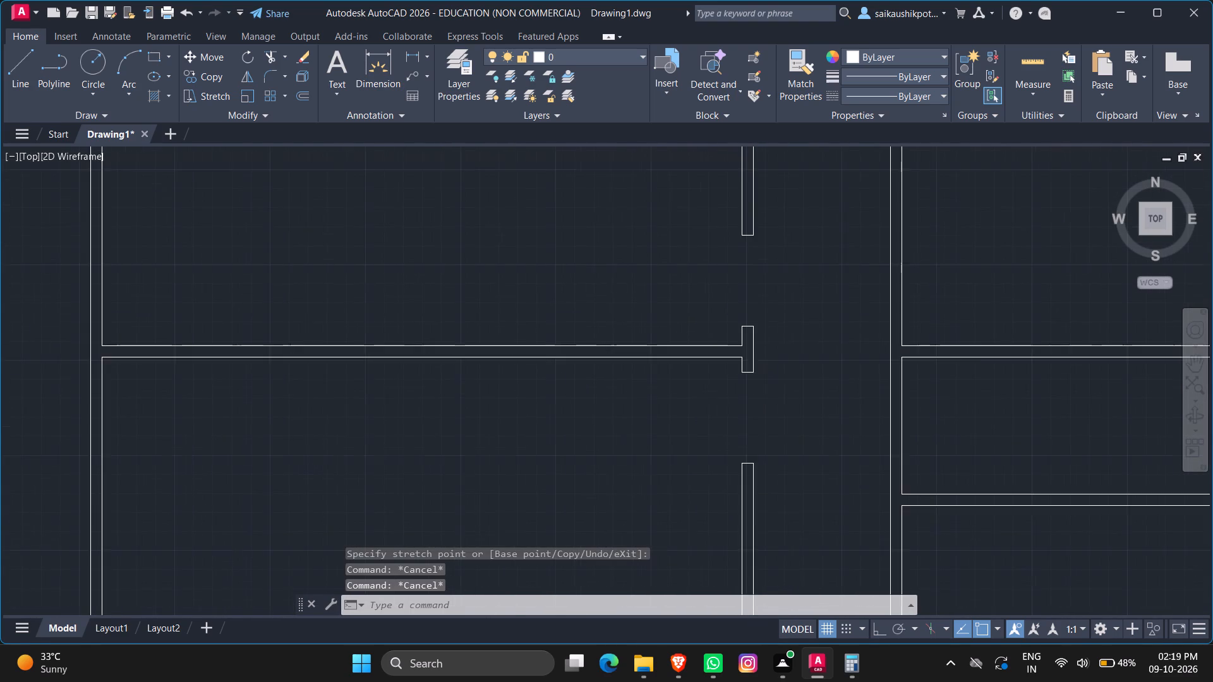
pyautogui.press('l')
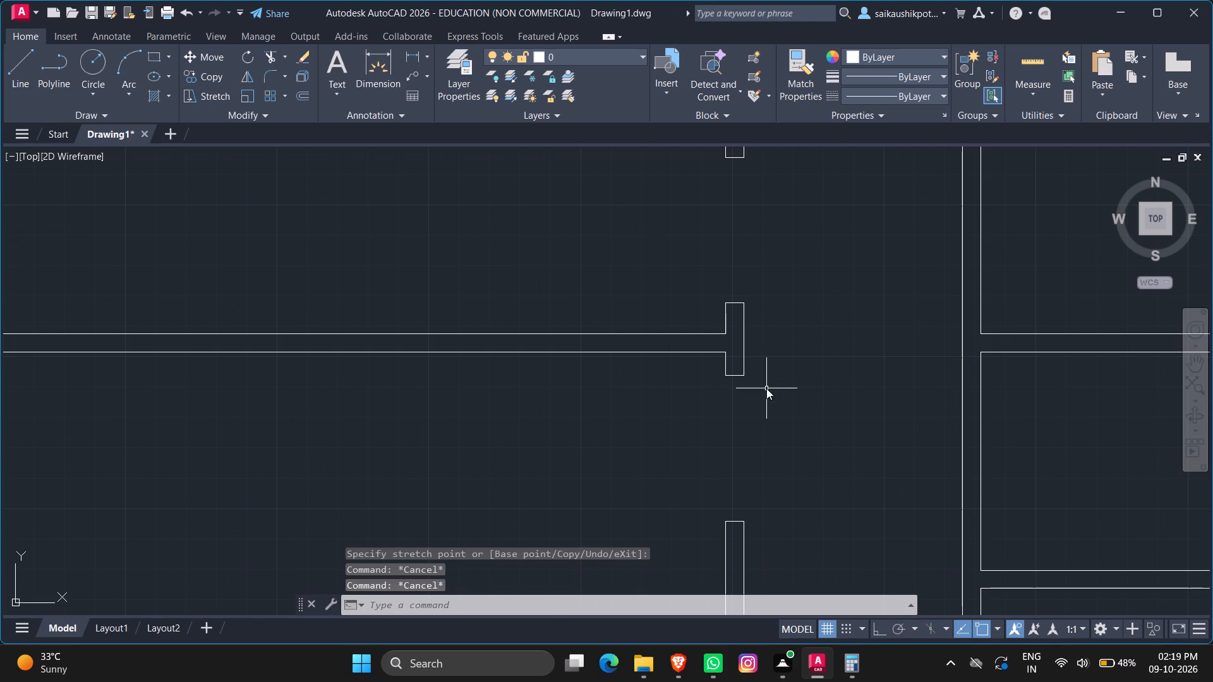
pyautogui.press('Return')
pyautogui.click(744, 374)
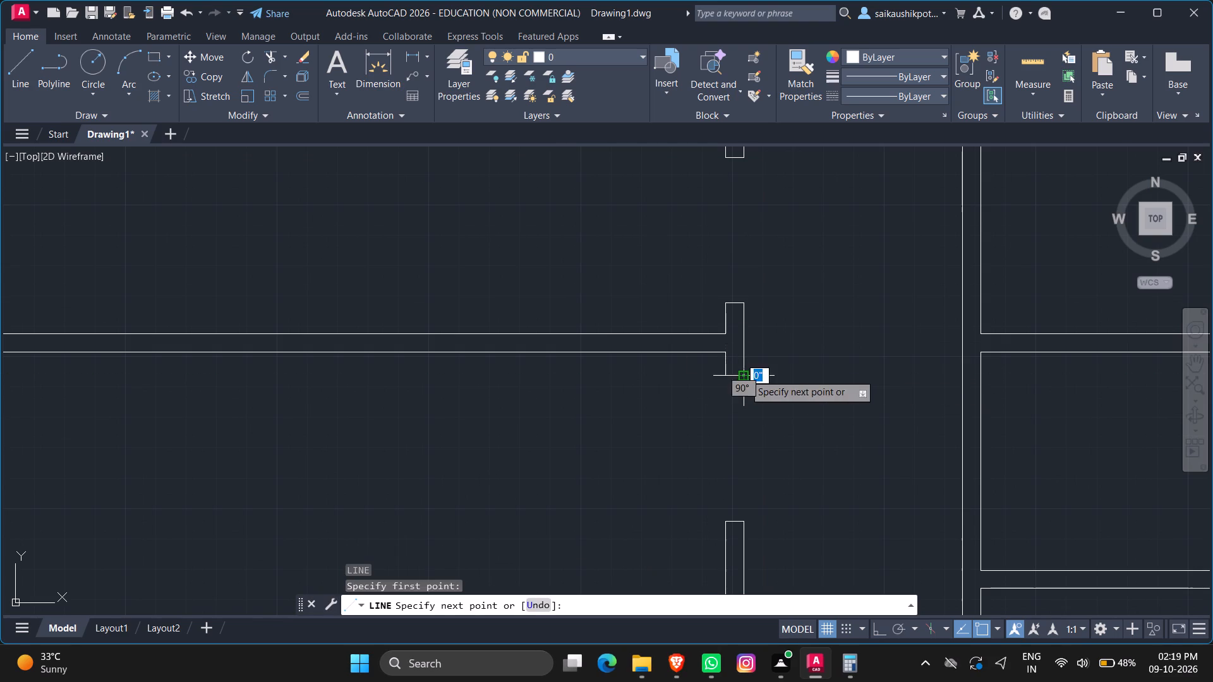
pyautogui.press('F8')
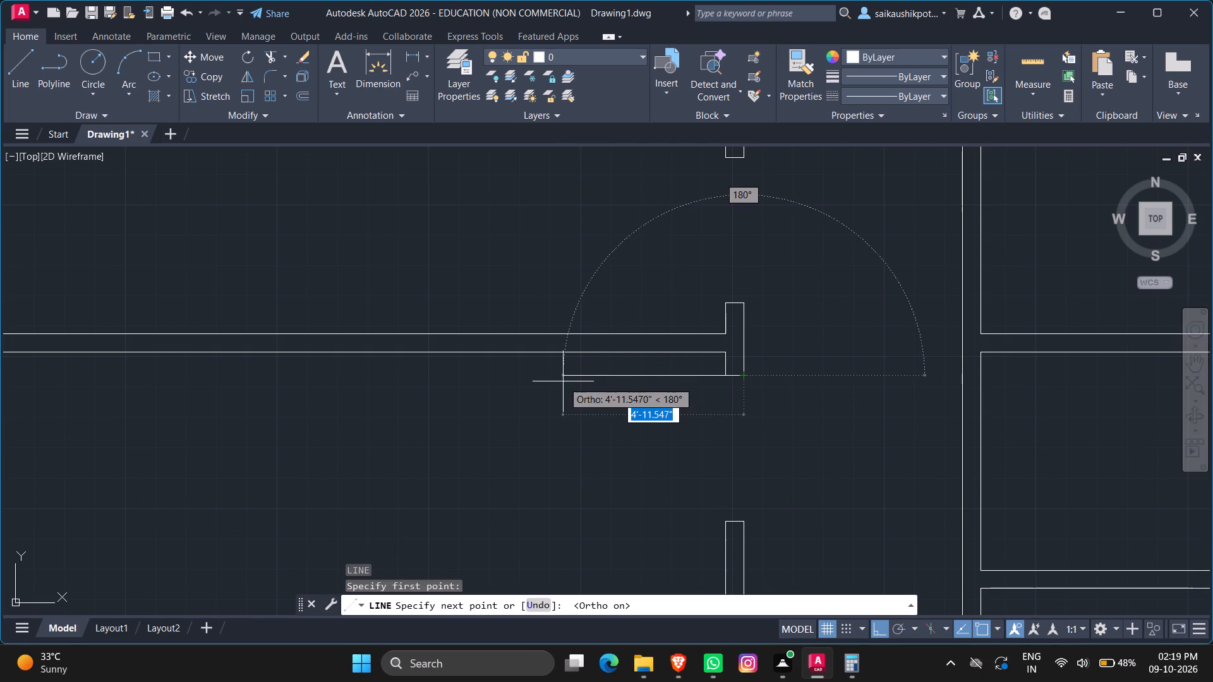
pyautogui.write("4'")
pyautogui.press('Return')
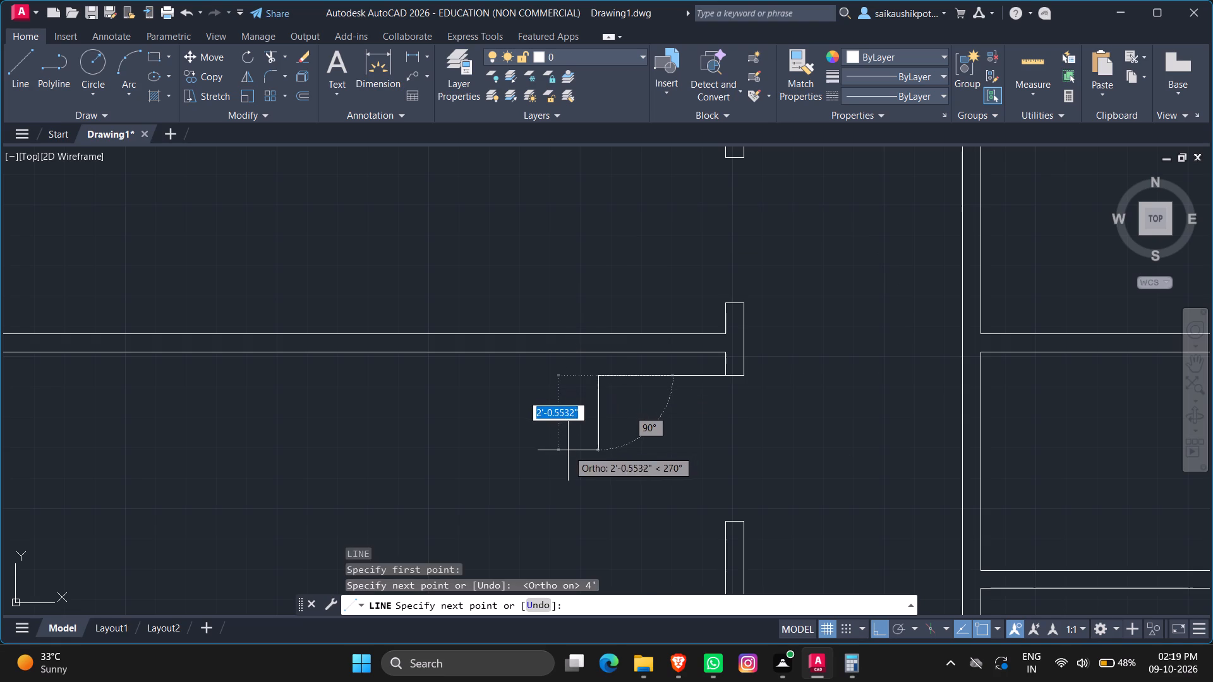
pyautogui.press('2')
pyautogui.hotkey('shift', '"')
pyautogui.press('Return')
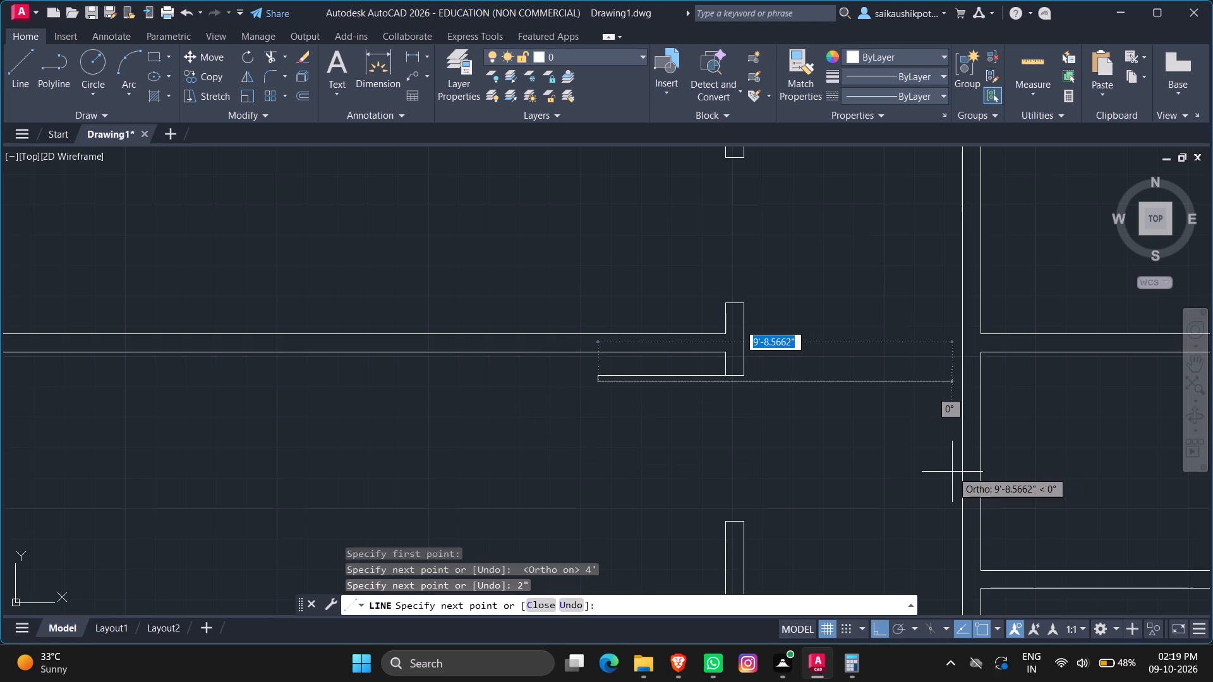
pyautogui.write("4'")
pyautogui.press('Return')
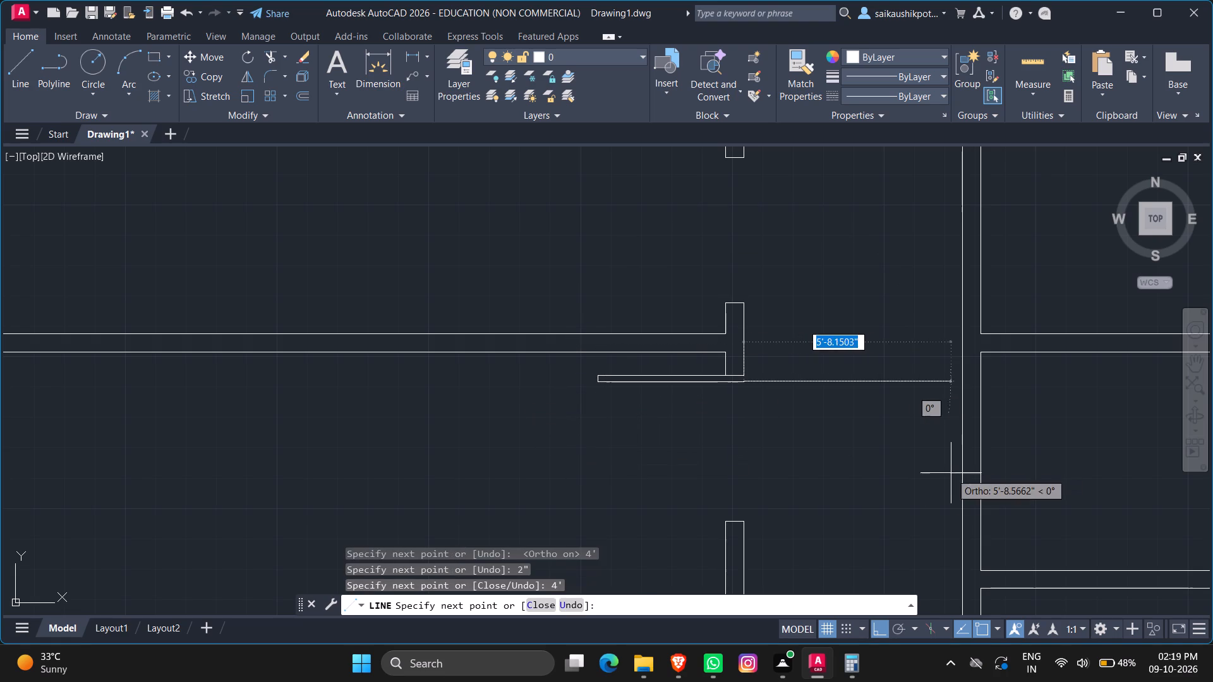
pyautogui.scroll(3, 772, 388)
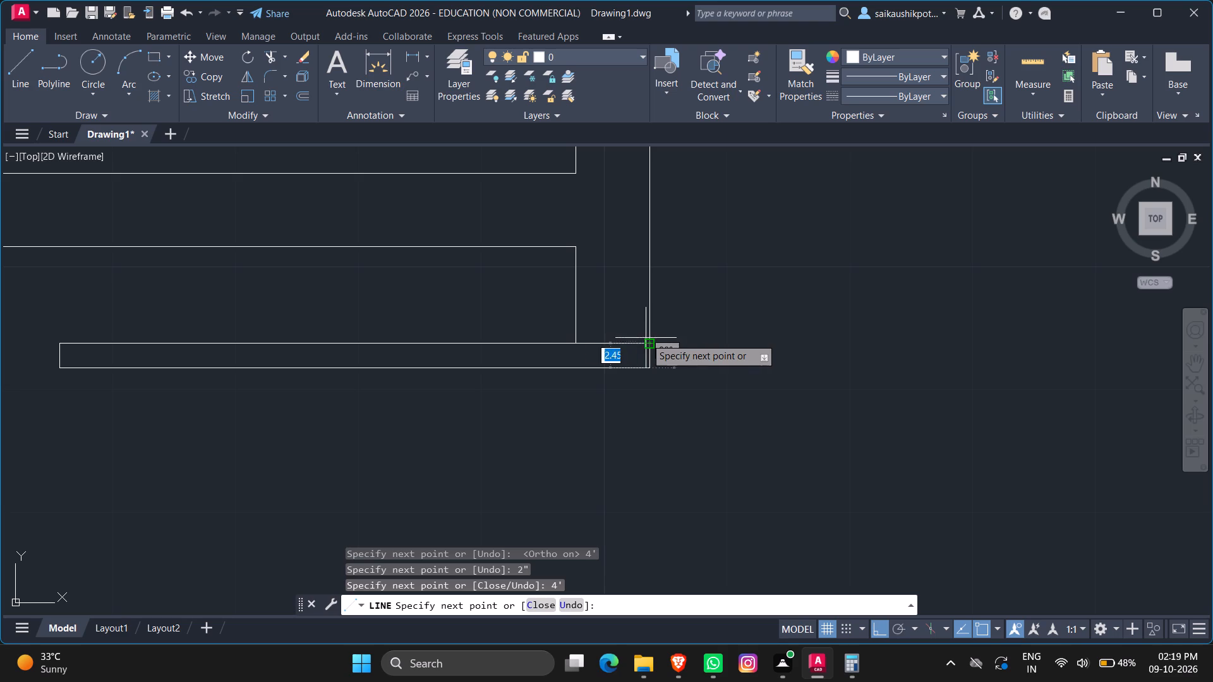
pyautogui.click(648, 340)
pyautogui.press('Escape')
pyautogui.scroll(-3, 783, 304)
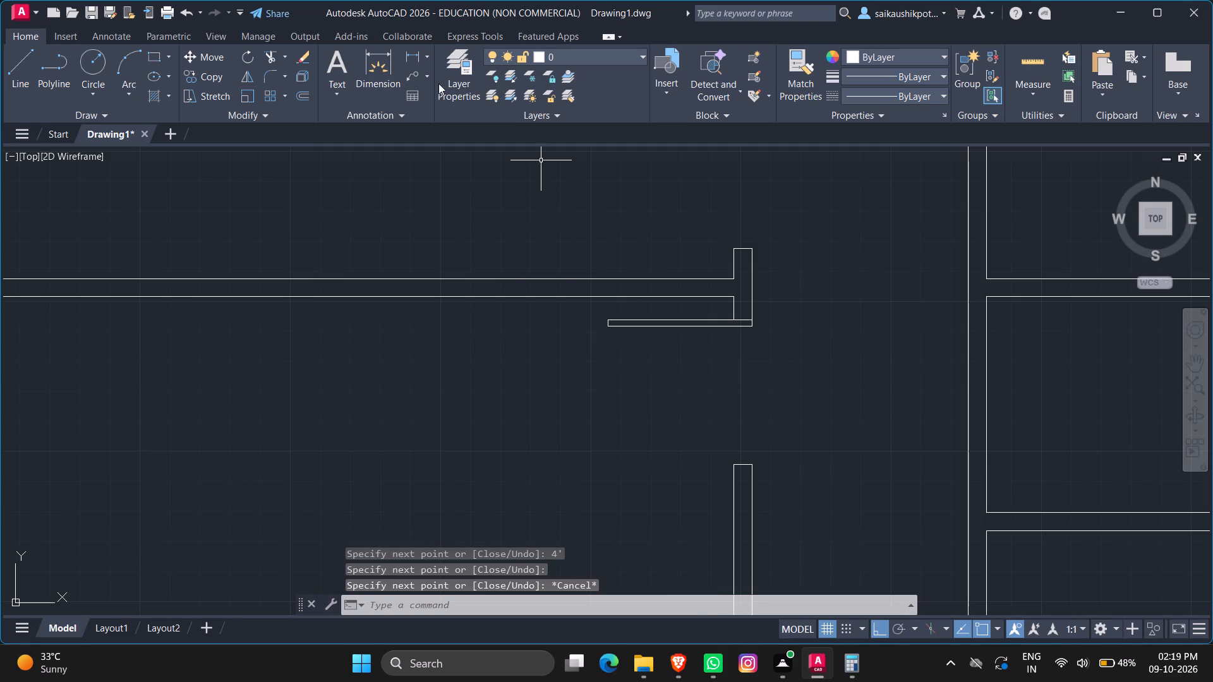
# With Ortho off, draw a three-point swing arc from the new leaf's southwest corner to the east corner of the middle west room opening's south jamb.
pyautogui.click(122, 67)
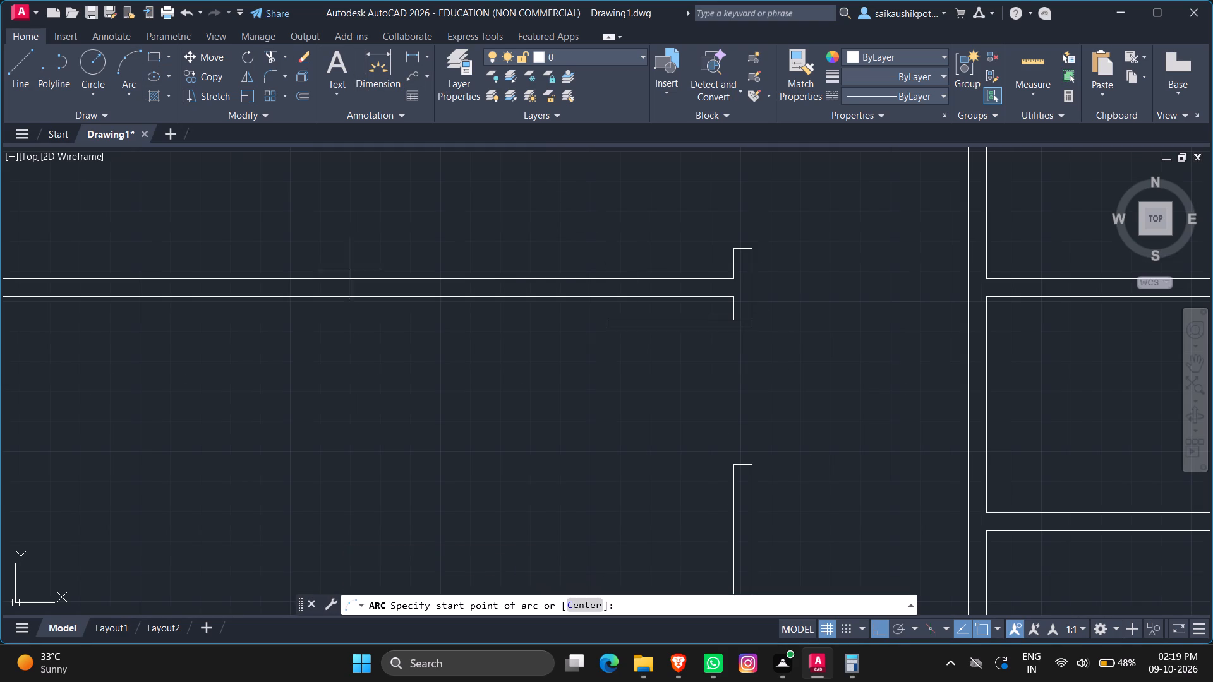
pyautogui.click(605, 328)
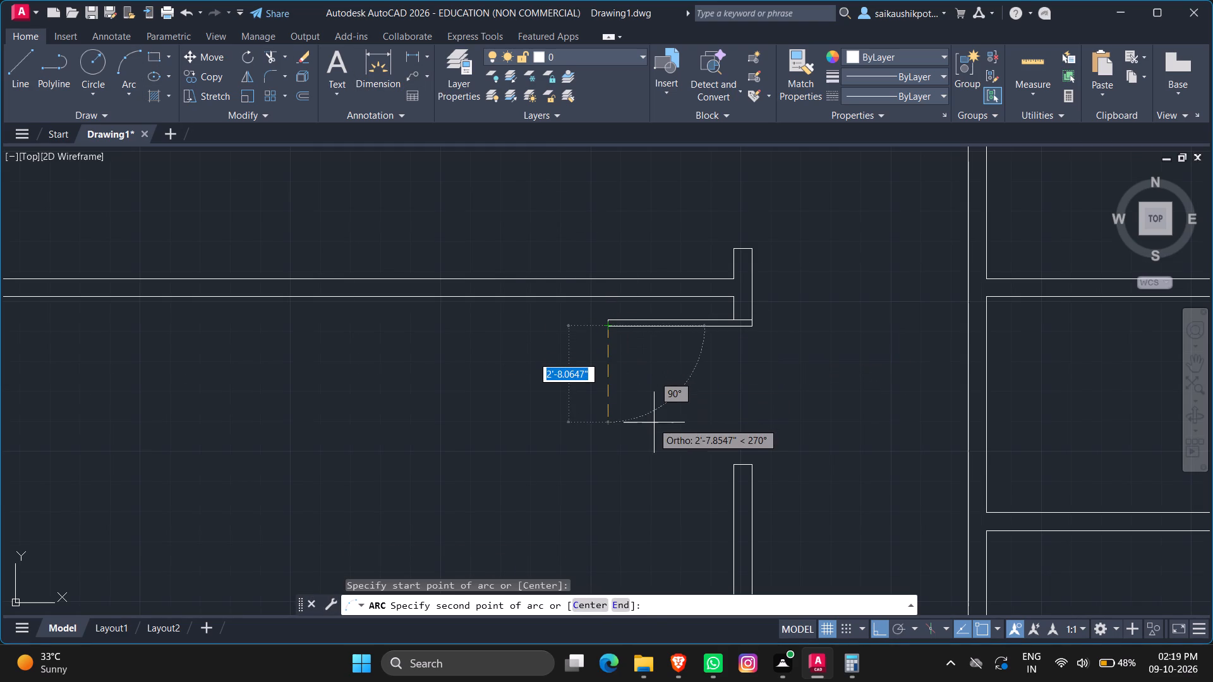
pyautogui.press('F8')
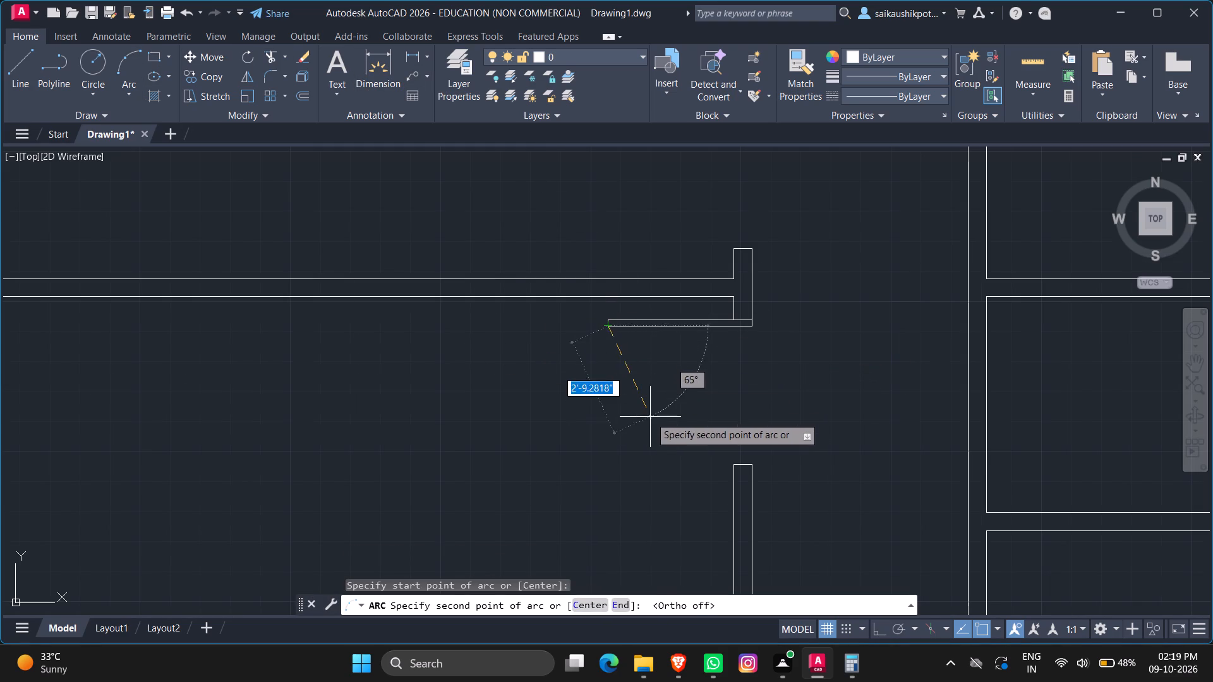
pyautogui.click(650, 417)
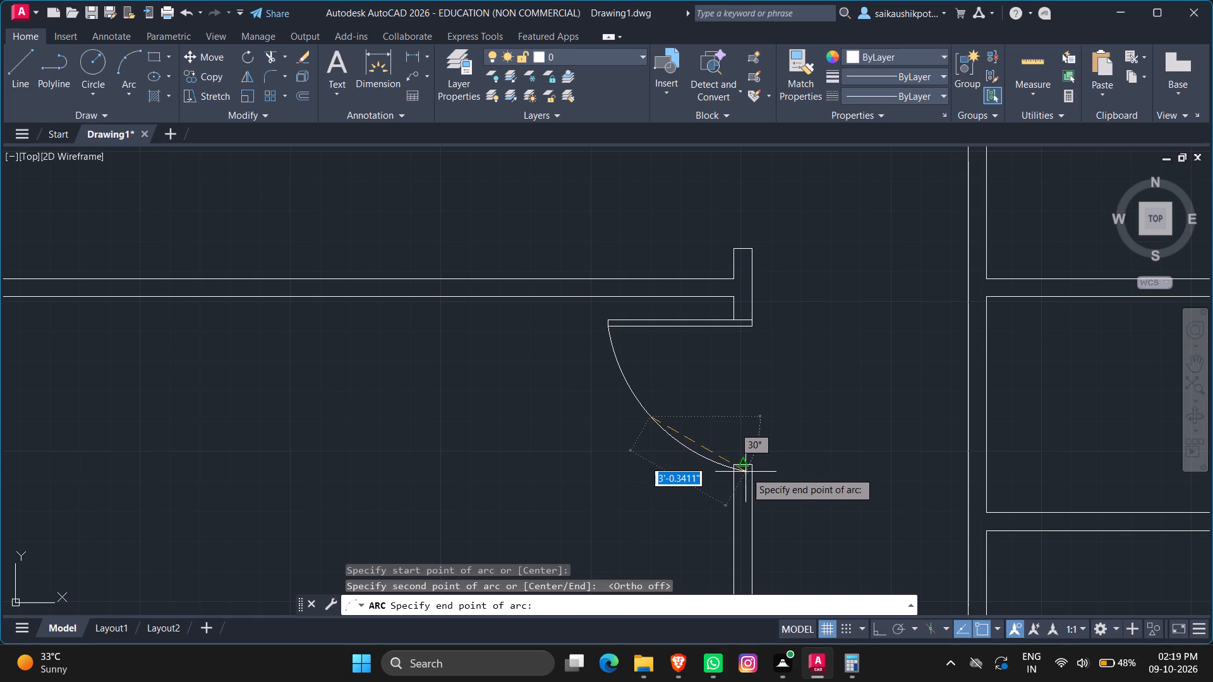
pyautogui.click(748, 465)
pyautogui.press('Escape')
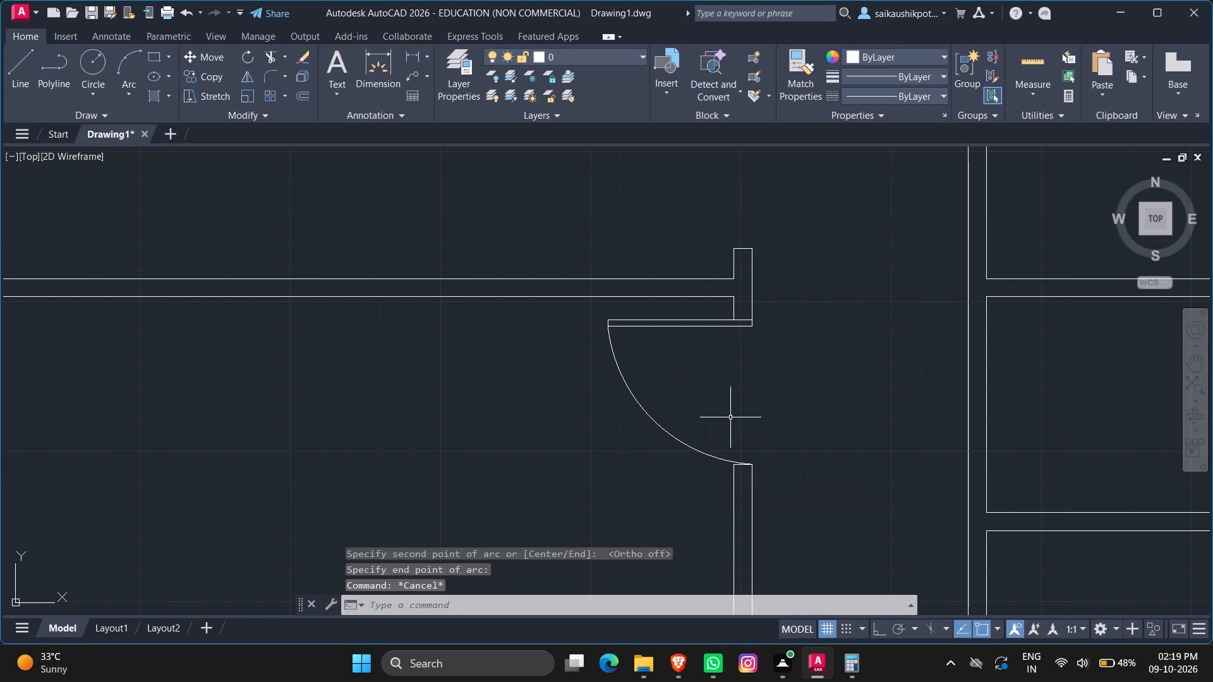
pyautogui.press('Escape')
# Stretch the new swing arc's midpoint slightly to refine its curvature.
pyautogui.click(694, 404)
pyautogui.click(602, 492)
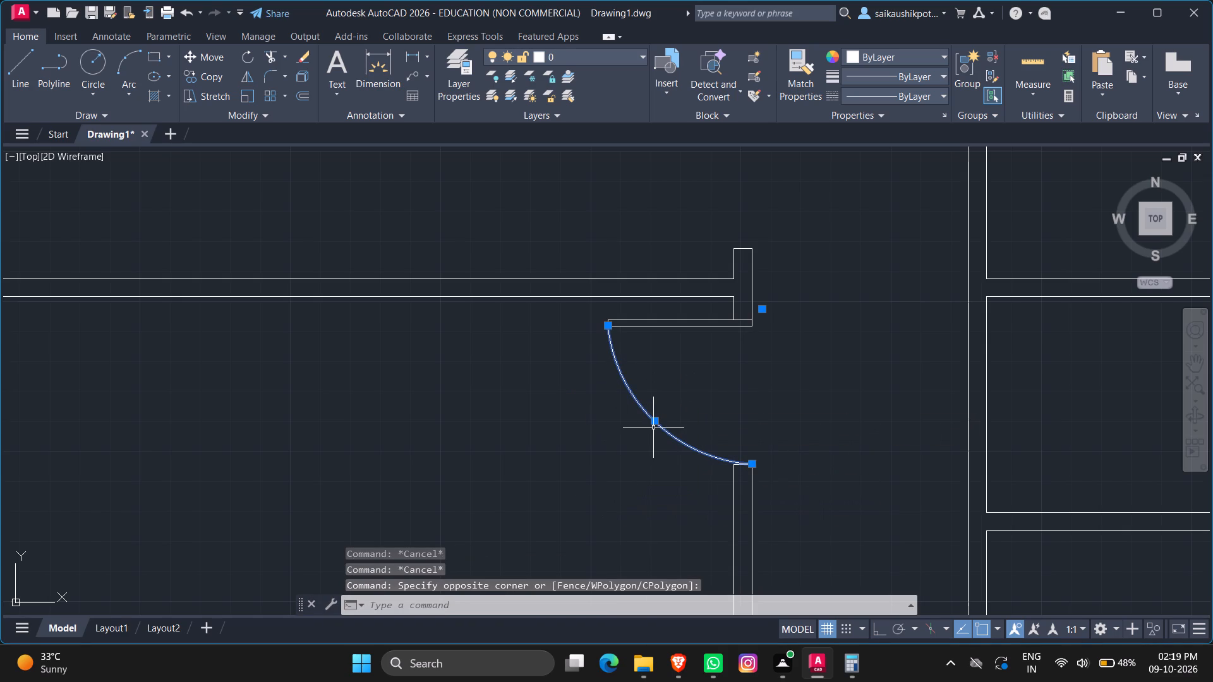
pyautogui.click(653, 423)
pyautogui.scroll(4, 634, 443)
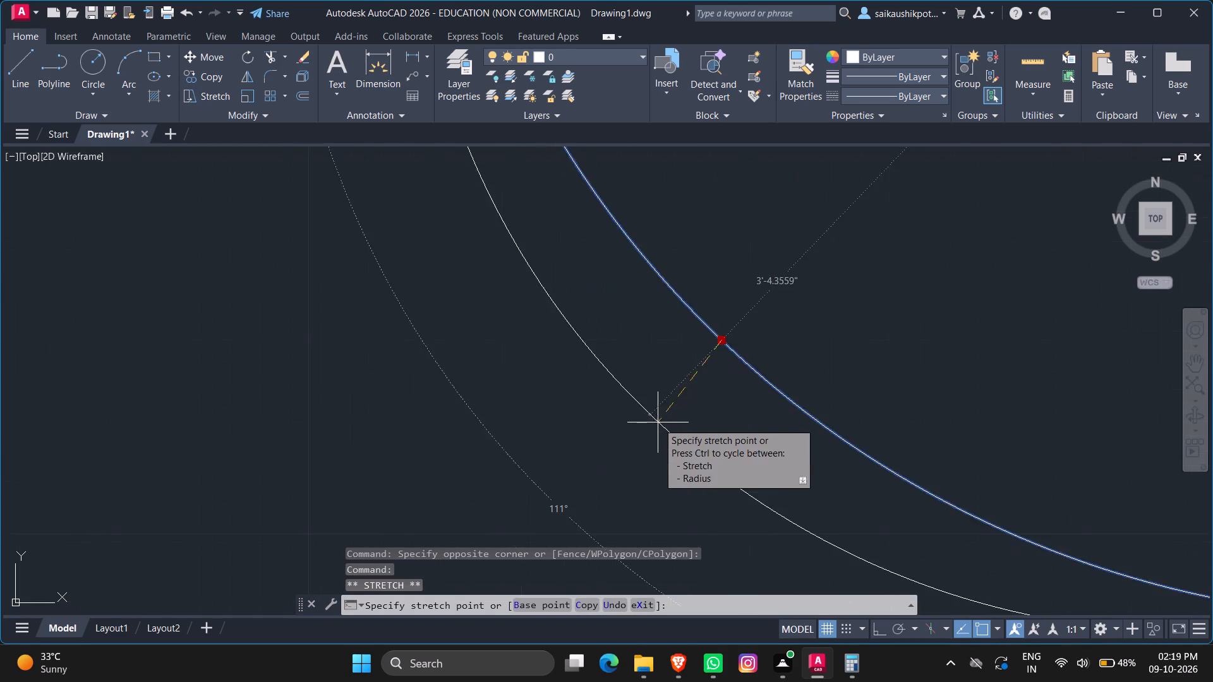
pyautogui.scroll(1, 658, 422)
pyautogui.click(729, 342)
pyautogui.press('Escape')
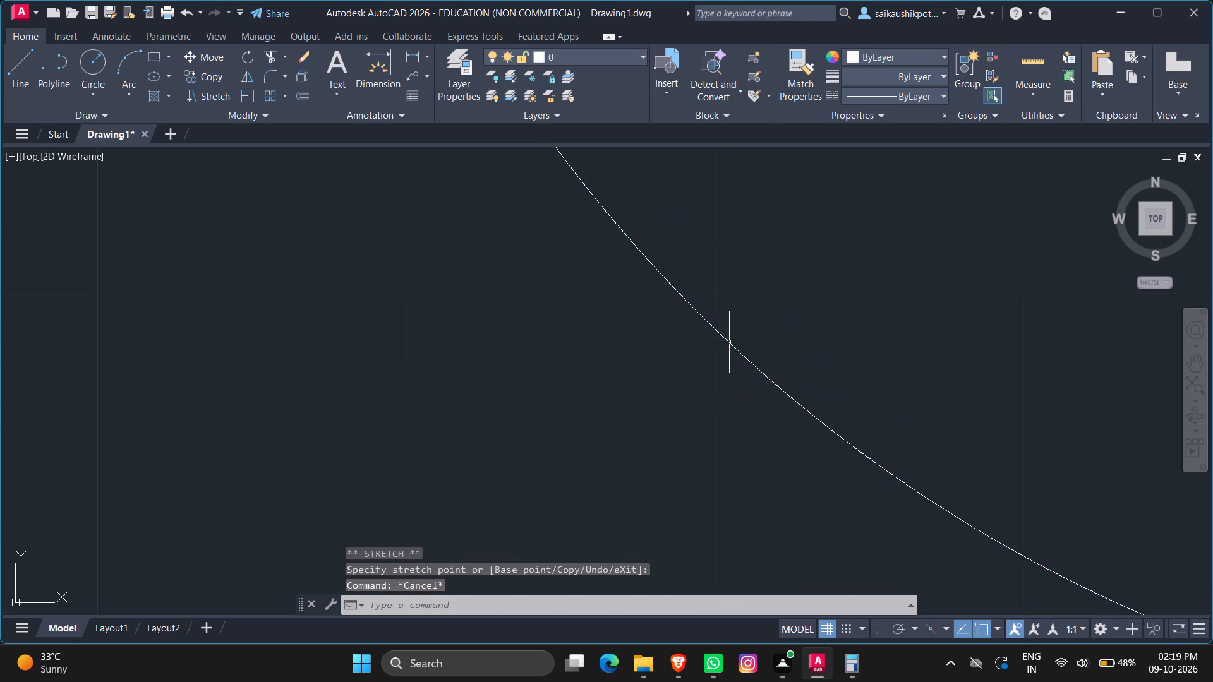
# With Ortho on, draw a closed 4' by 2" door leaf westward from the south jamb of the northernmost west room's opening, thickness toward the north.
pyautogui.scroll(-8, 735, 371)
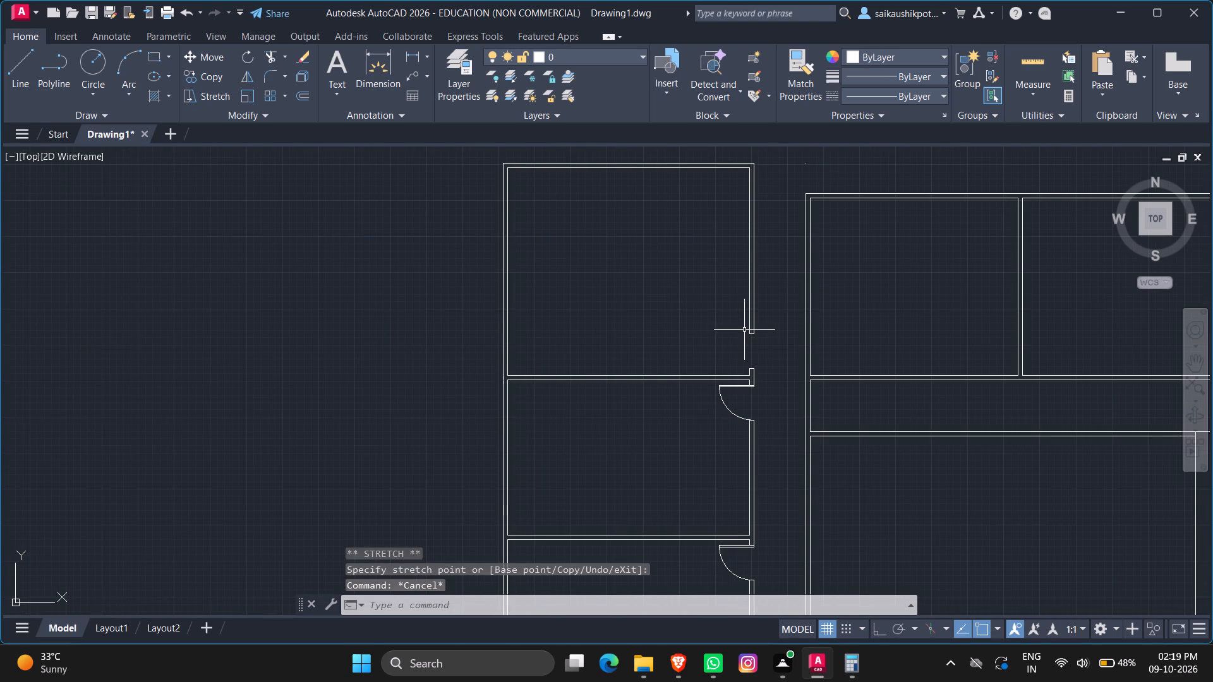
pyautogui.scroll(3, 745, 316)
pyautogui.scroll(-1, 735, 370)
pyautogui.press('l')
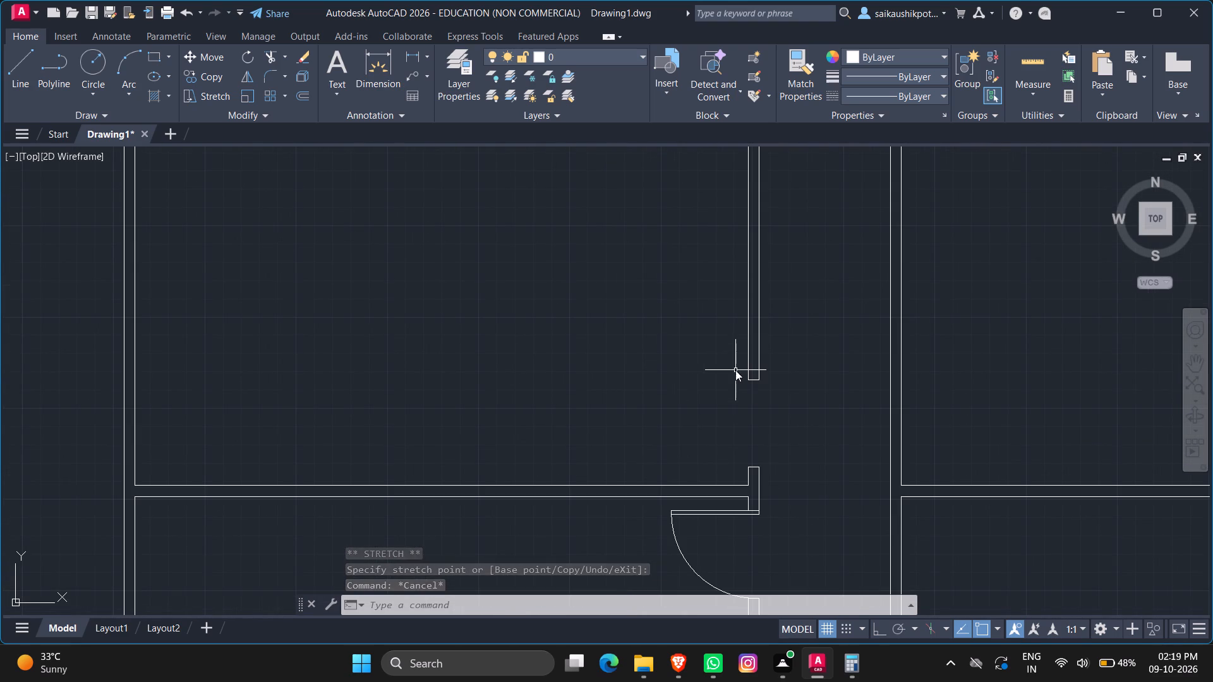
pyautogui.press('Return')
pyautogui.click(759, 465)
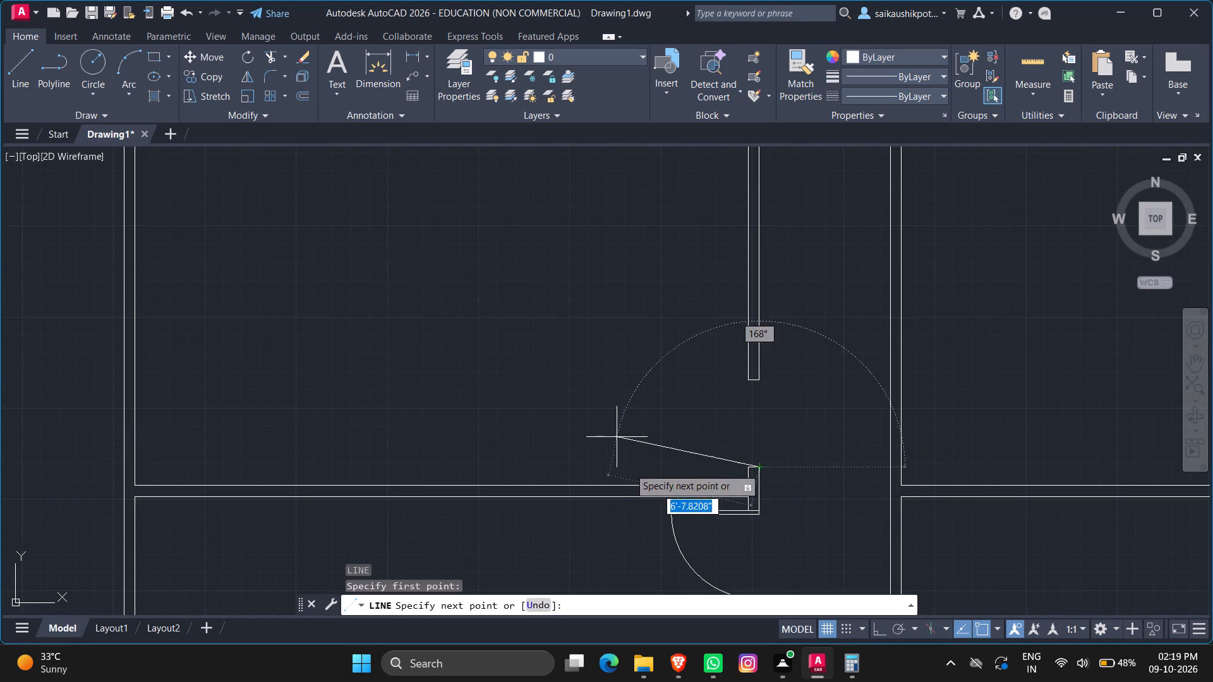
pyautogui.press('F8')
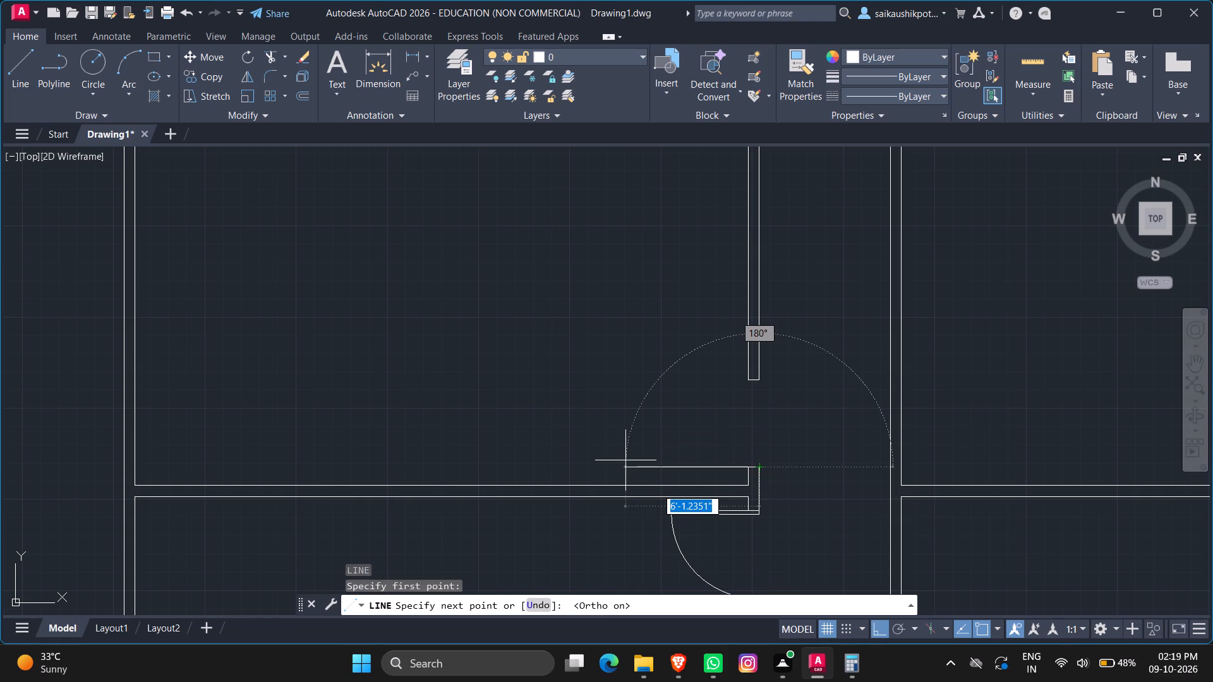
pyautogui.write("4'")
pyautogui.press('Return')
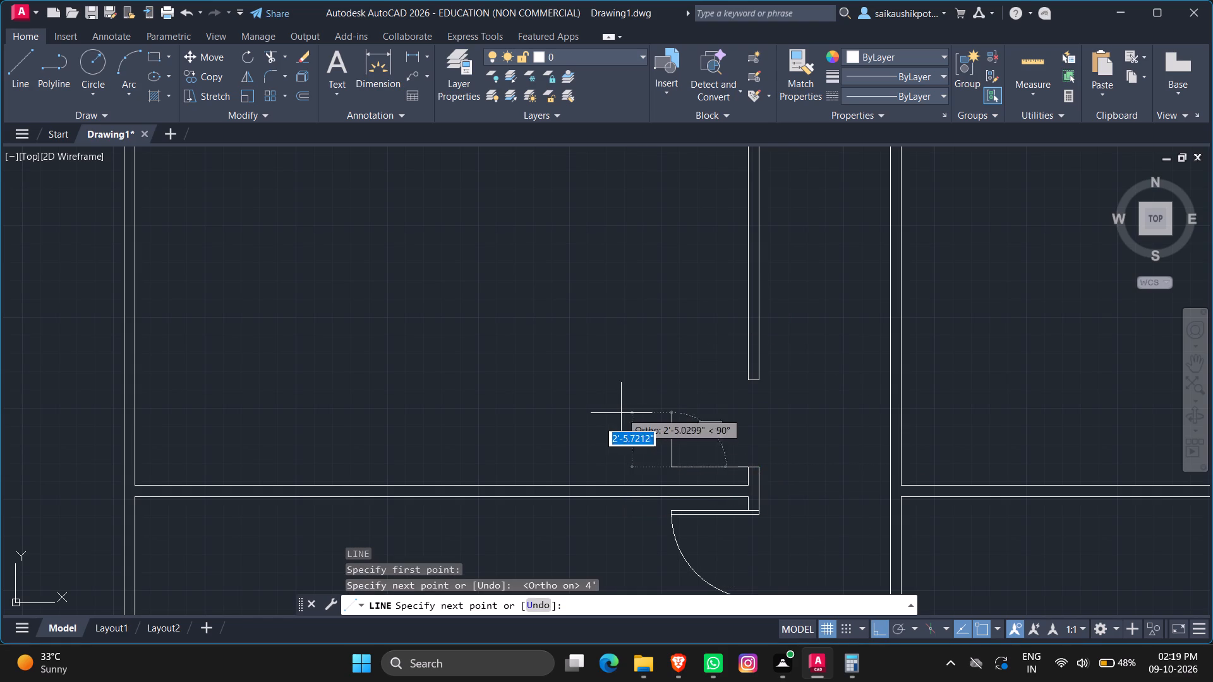
pyautogui.write('2"')
pyautogui.press('Return')
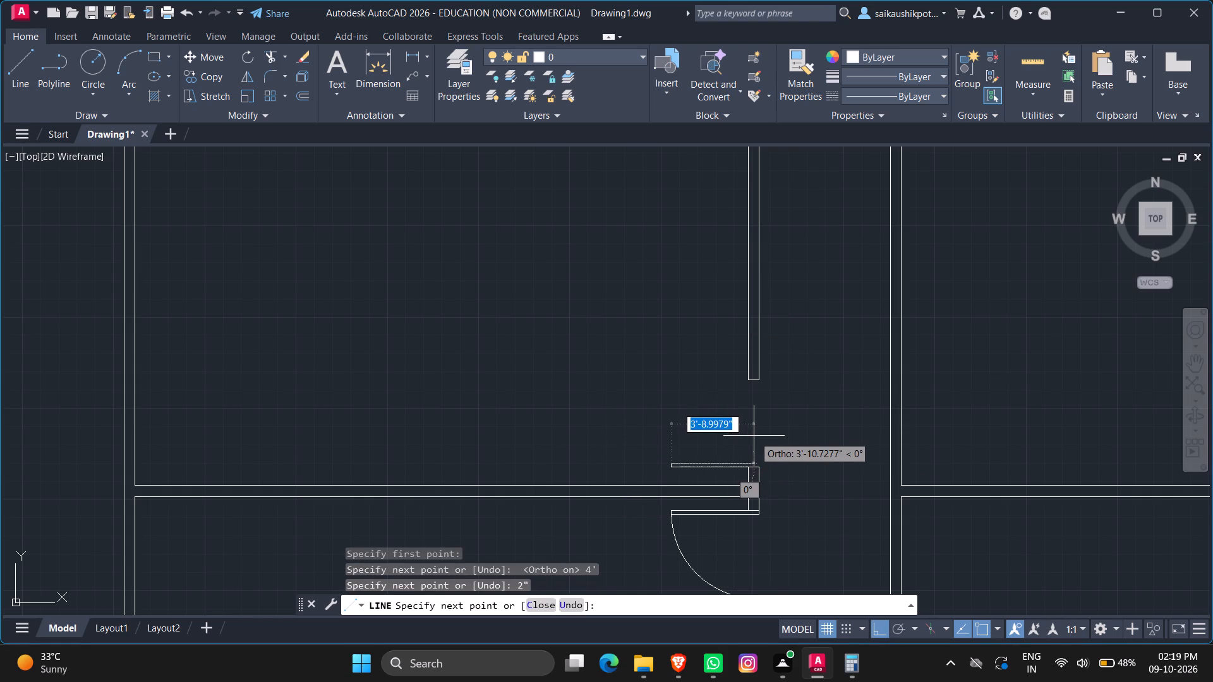
pyautogui.write("4'")
pyautogui.press('Return')
pyautogui.scroll(4, 766, 500)
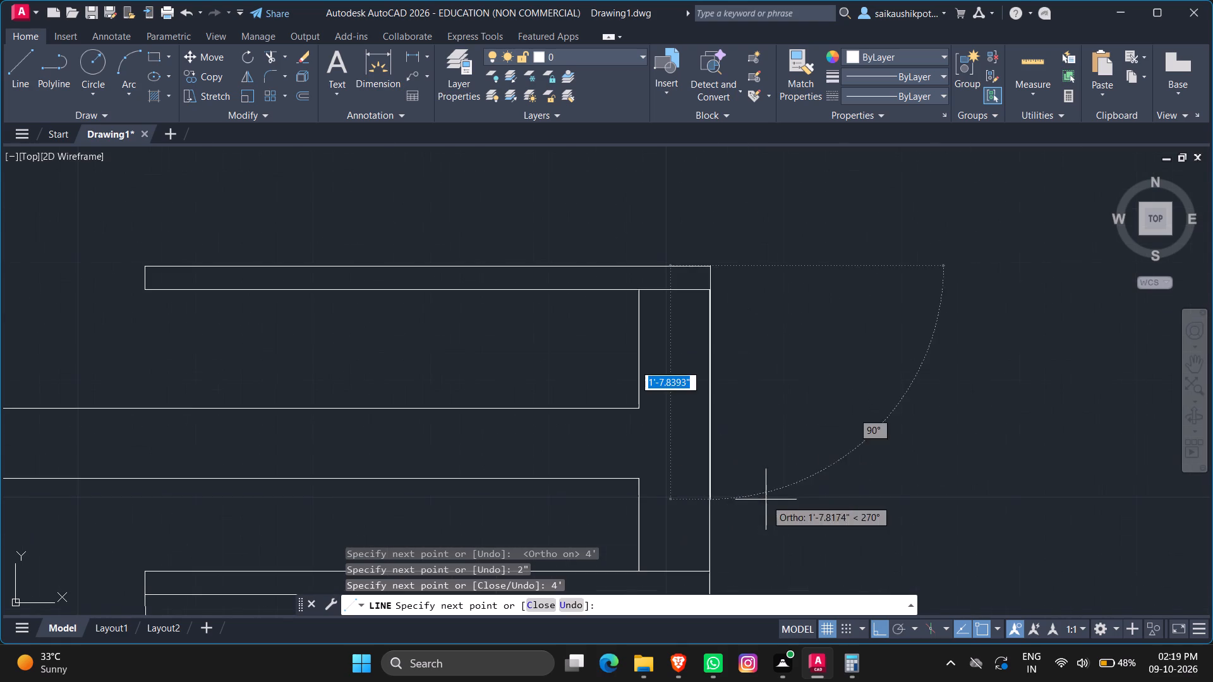
pyautogui.click(709, 288)
pyautogui.press('Escape')
# With Ortho off, draw a three-point swing arc from the east corner of that opening's north jamb to the leaf's northwest corner.
pyautogui.scroll(-3, 787, 357)
pyautogui.scroll(-2, 444, 258)
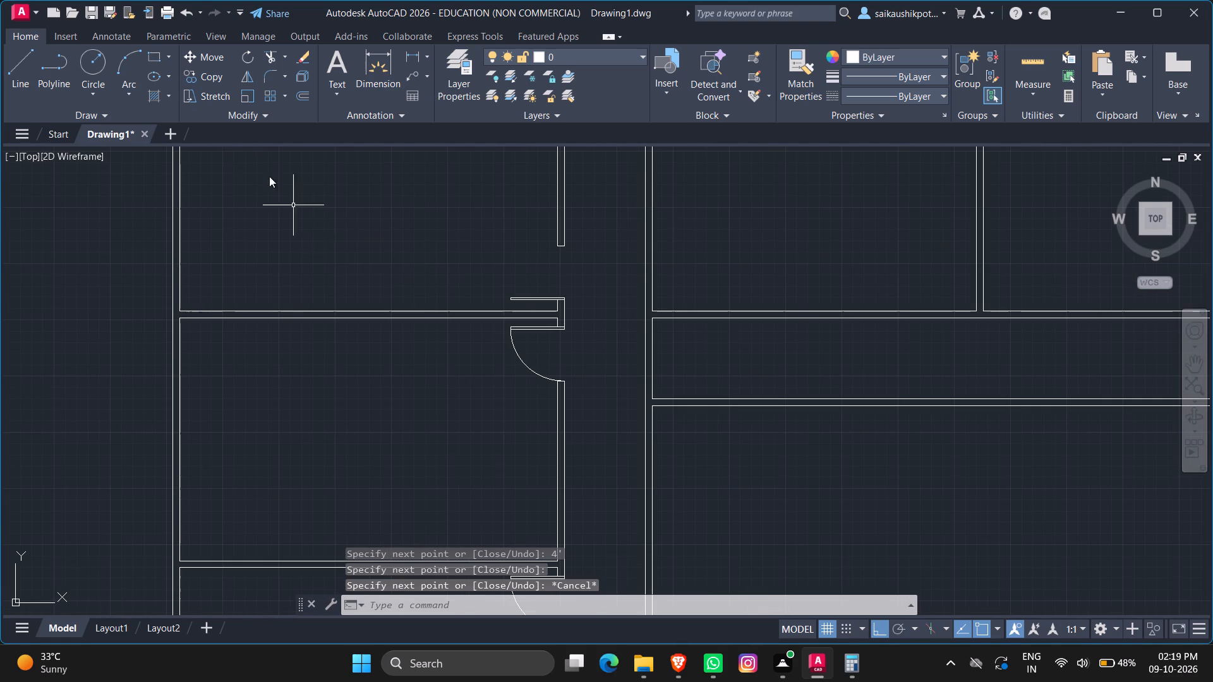
pyautogui.click(126, 63)
pyautogui.press('F8')
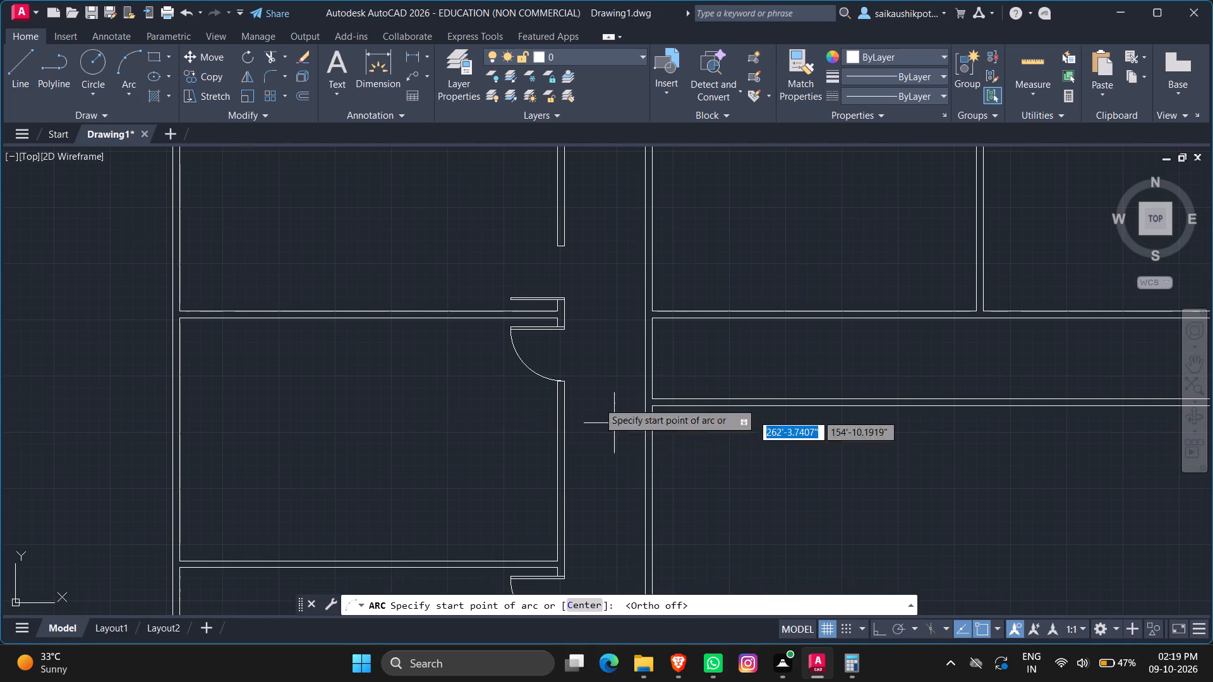
pyautogui.scroll(-2, 553, 381)
pyautogui.scroll(4, 560, 359)
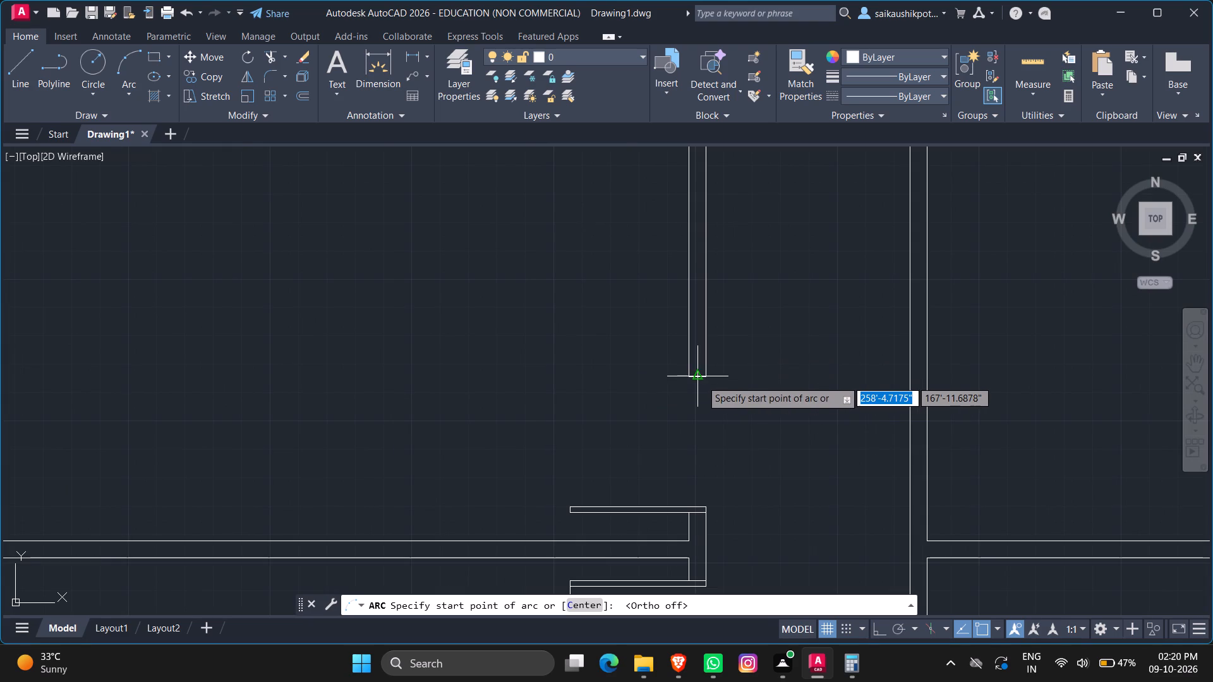
pyautogui.click(704, 378)
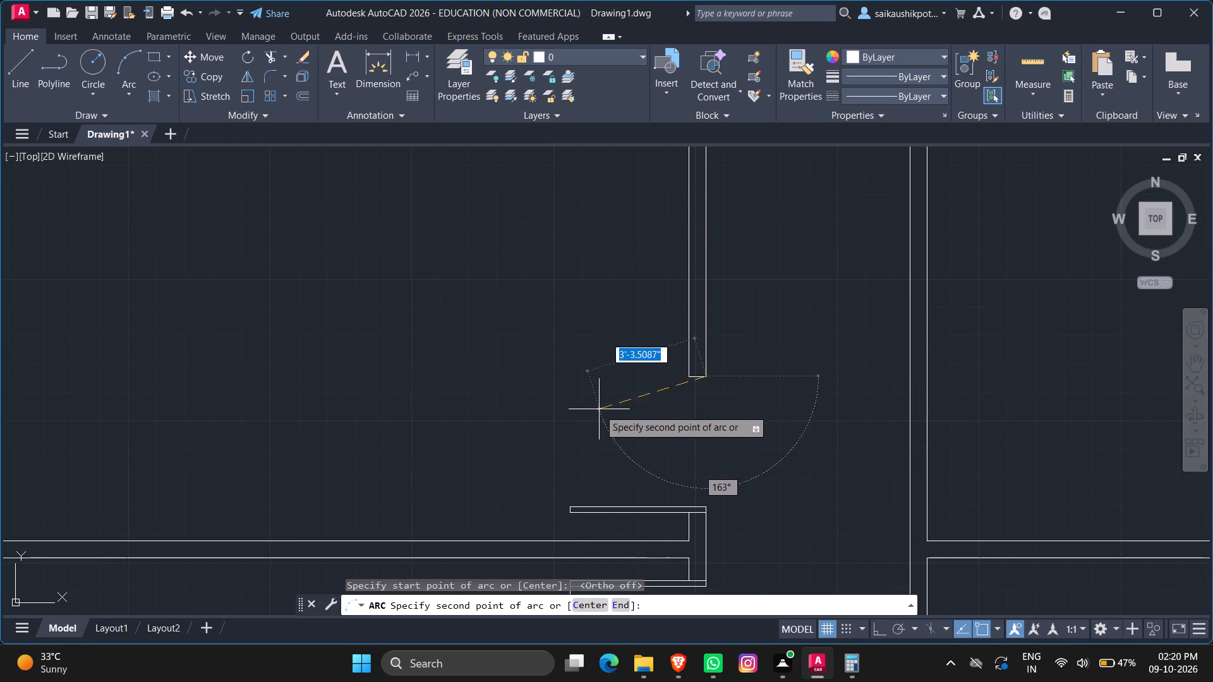
pyautogui.click(599, 409)
pyautogui.click(569, 503)
pyautogui.press('Escape')
pyautogui.press('Escape')
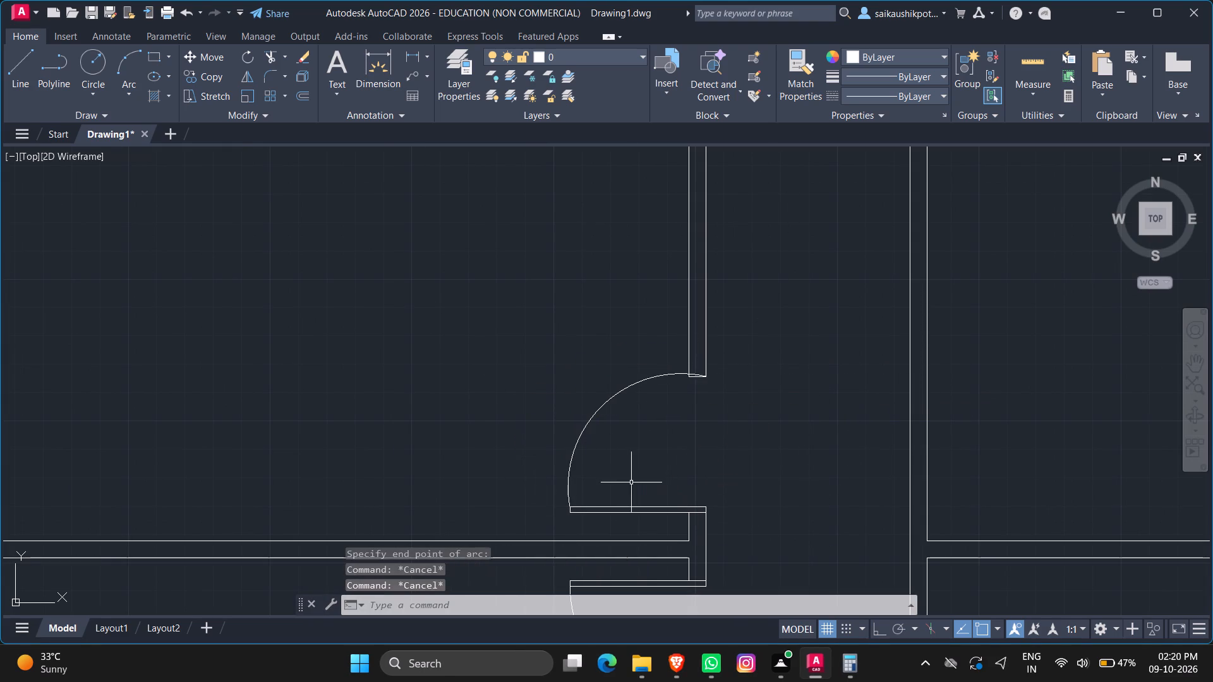
# Stretch the new swing arc's midpoint slightly inward, toward the southeast, to flatten its bulge.
pyautogui.click(630, 476)
pyautogui.click(565, 429)
pyautogui.click(603, 404)
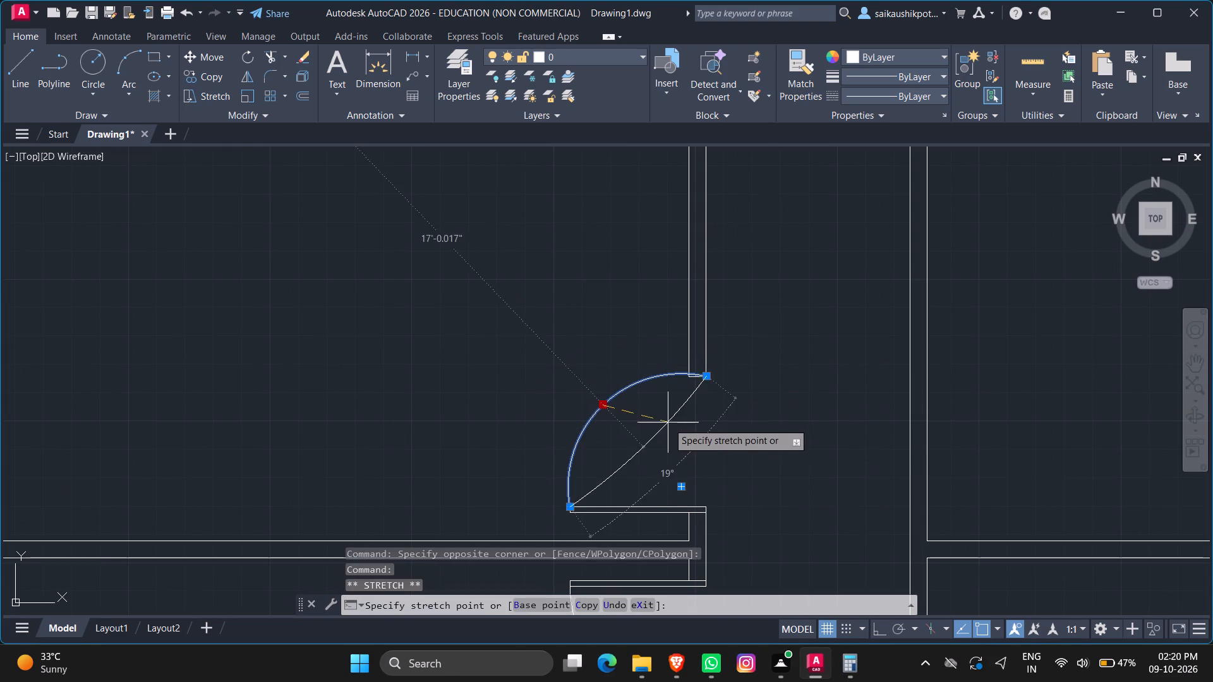
pyautogui.scroll(3, 644, 416)
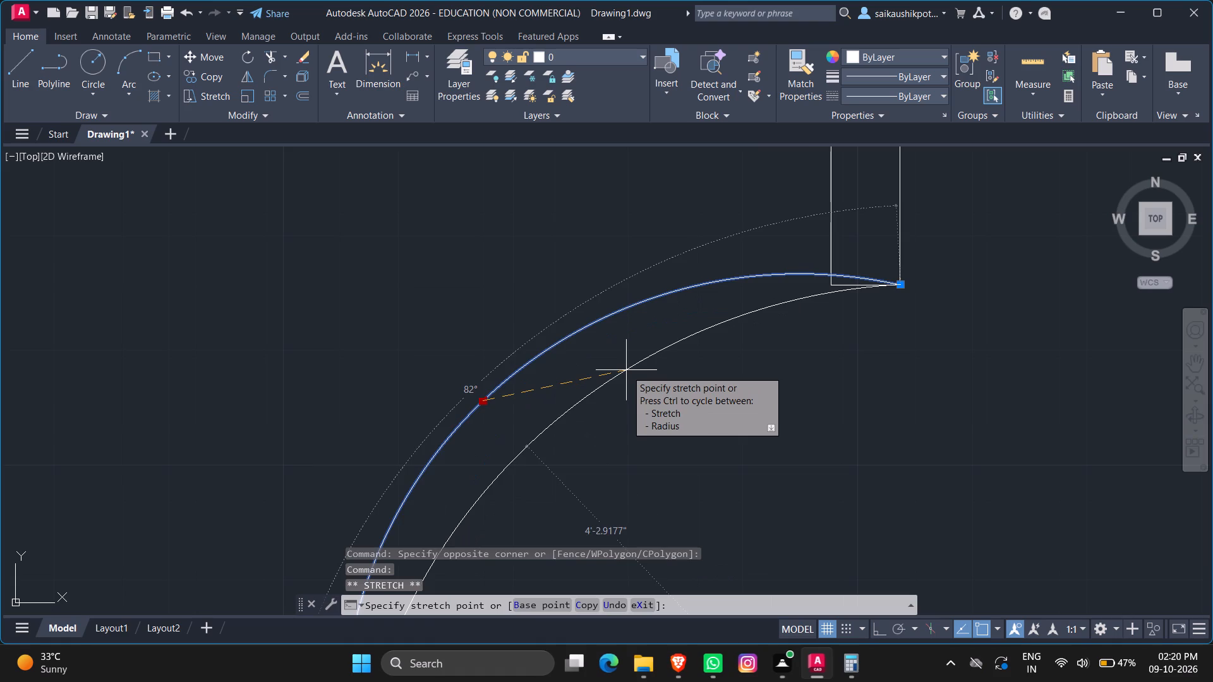
pyautogui.scroll(1, 625, 369)
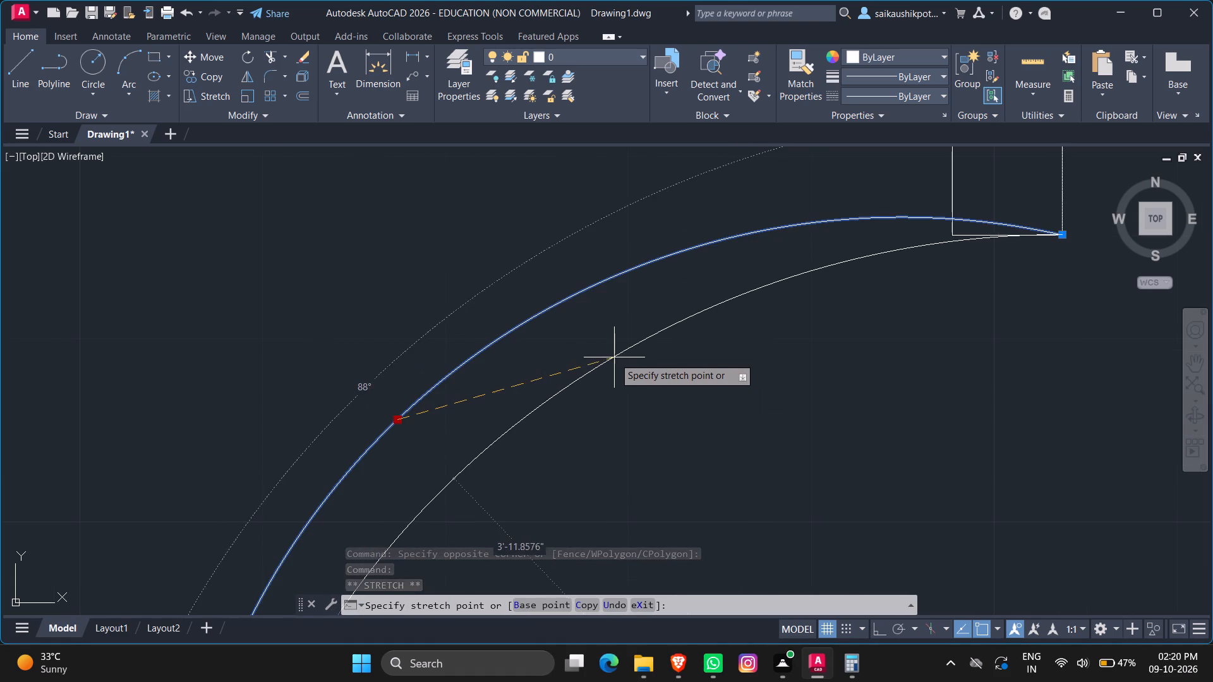
pyautogui.click(608, 350)
pyautogui.scroll(-1, 637, 371)
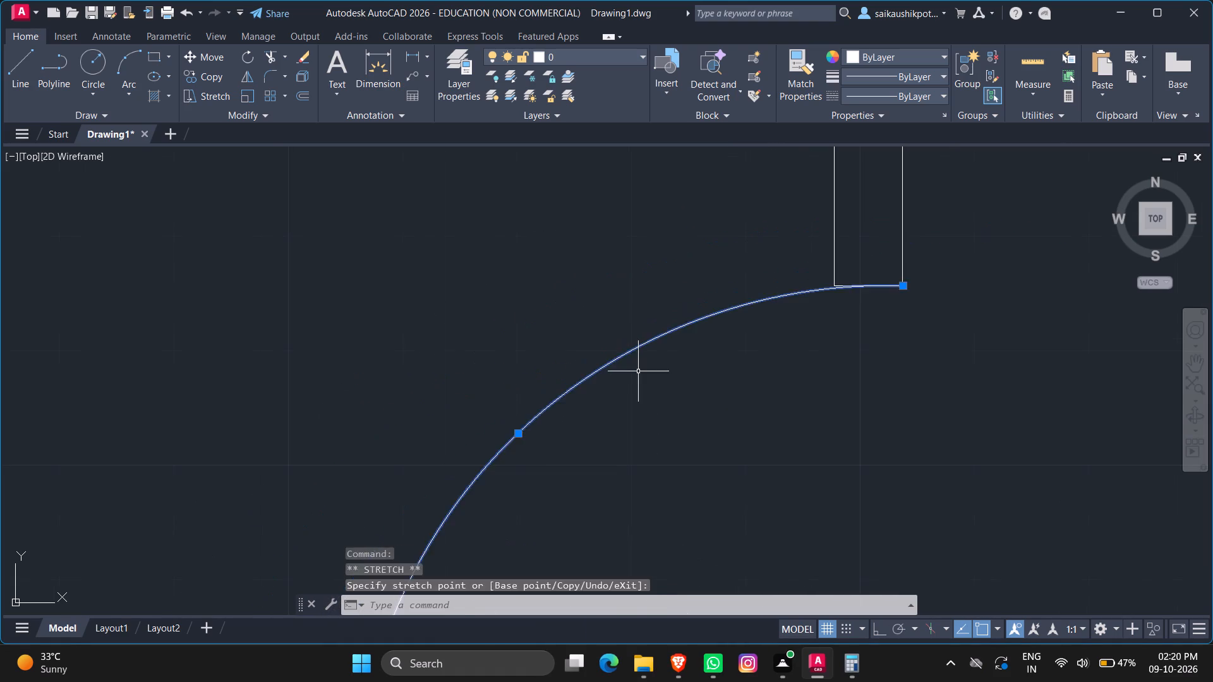
pyautogui.press('Escape')
pyautogui.press('Escape')
pyautogui.scroll(-2, 644, 371)
pyautogui.press('Escape')
# Start the Line command for drawing in the block of rooms east of the finished west room doors.
pyautogui.scroll(-5, 646, 373)
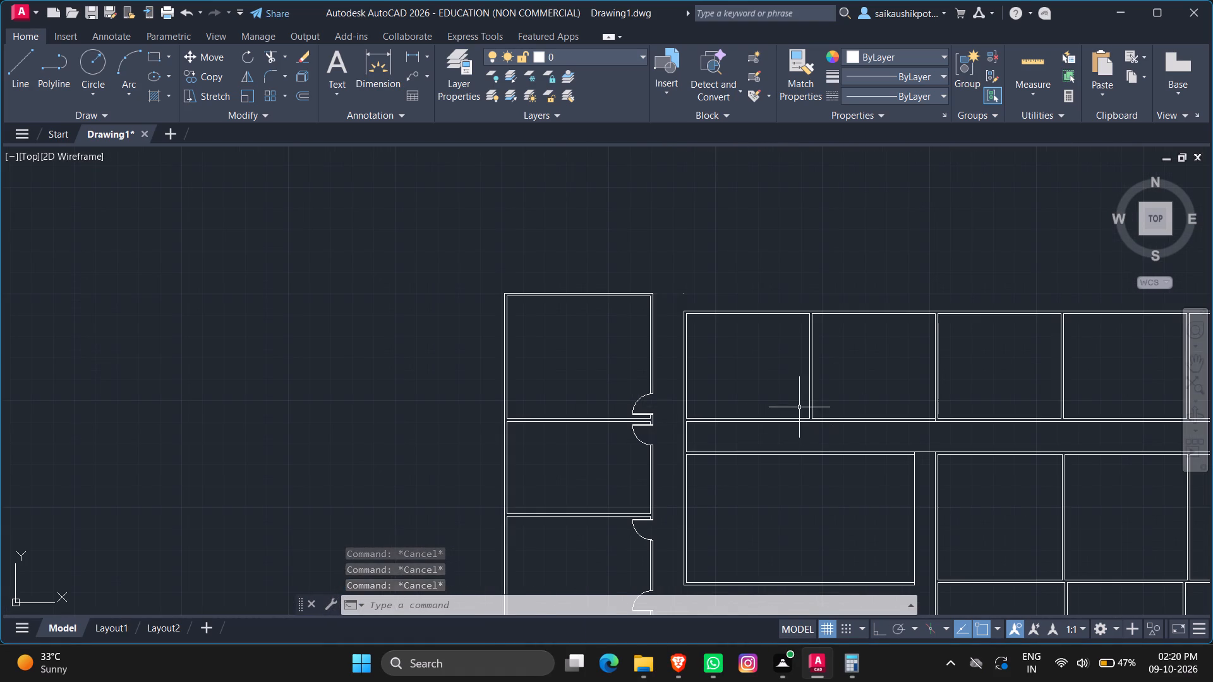
pyautogui.scroll(1, 802, 407)
pyautogui.press('Escape')
pyautogui.press('Escape')
pyautogui.press('Escape')
pyautogui.press('l')
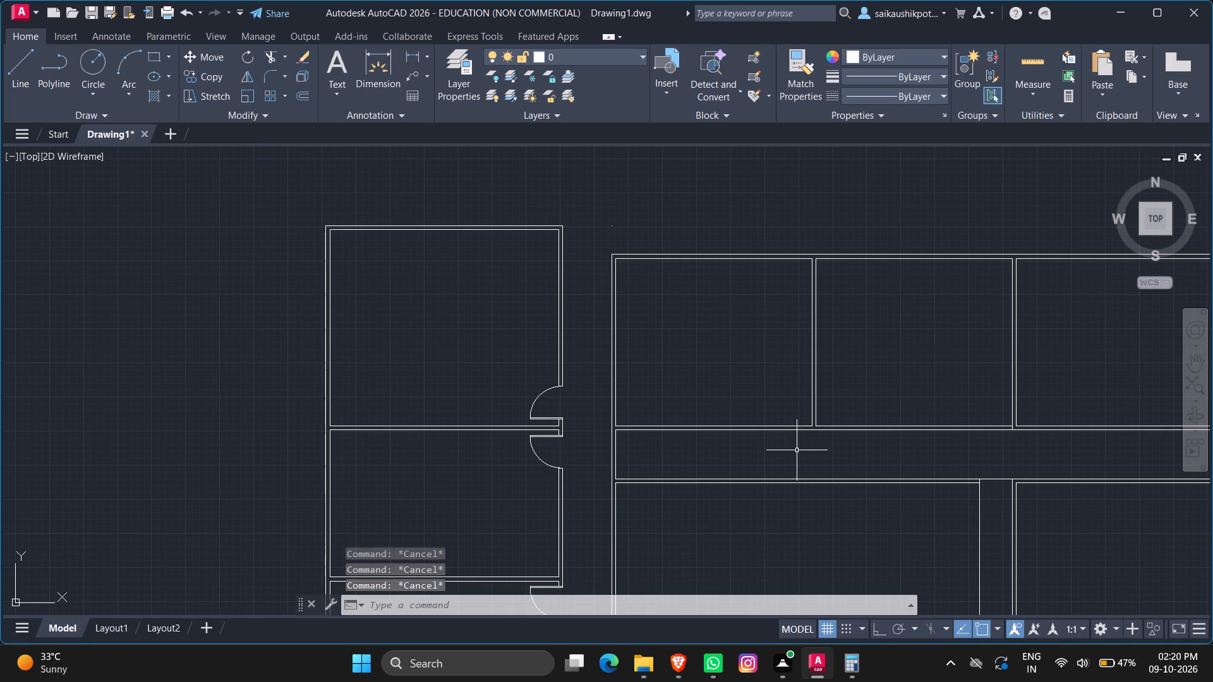
pyautogui.press('Return')
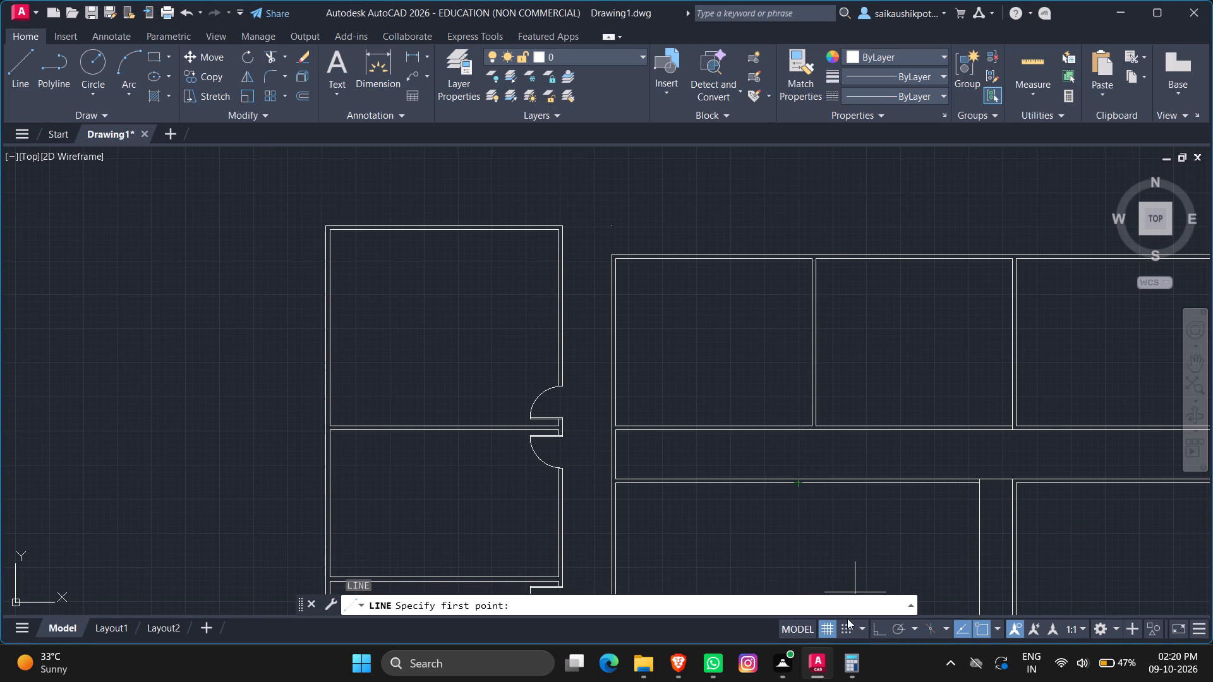
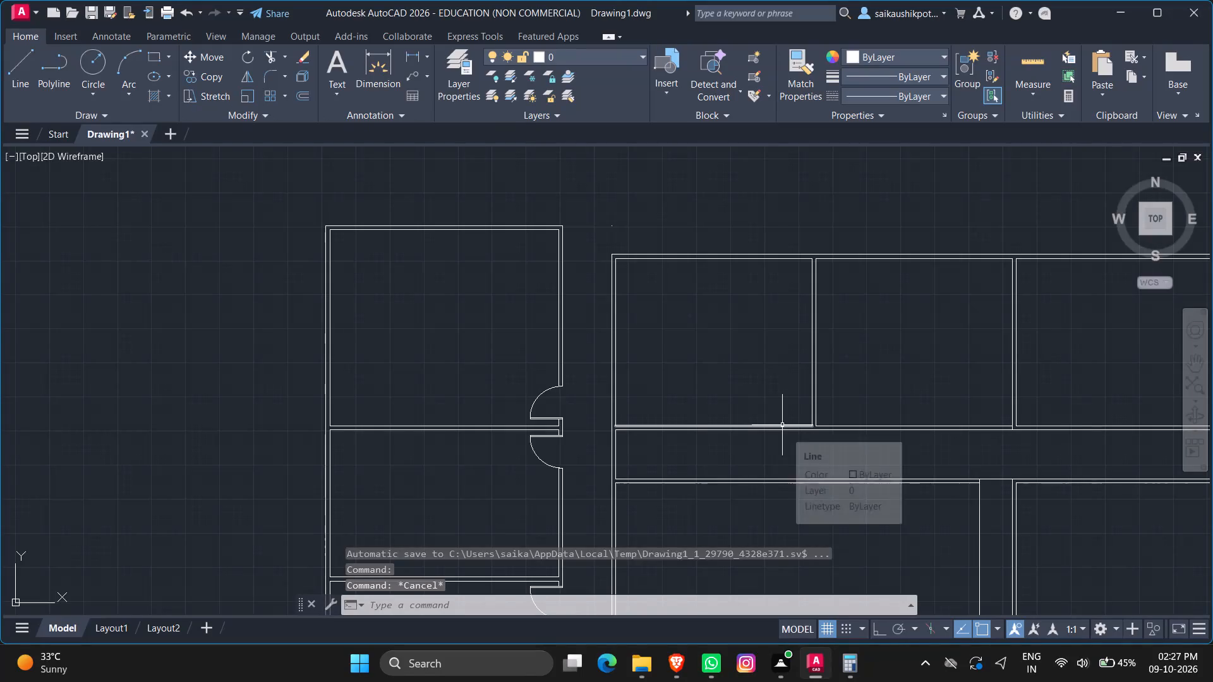
# With Ortho on, draw a vertical line across the south wall of the north row's westernmost room, near its east partition.
pyautogui.press('F8')
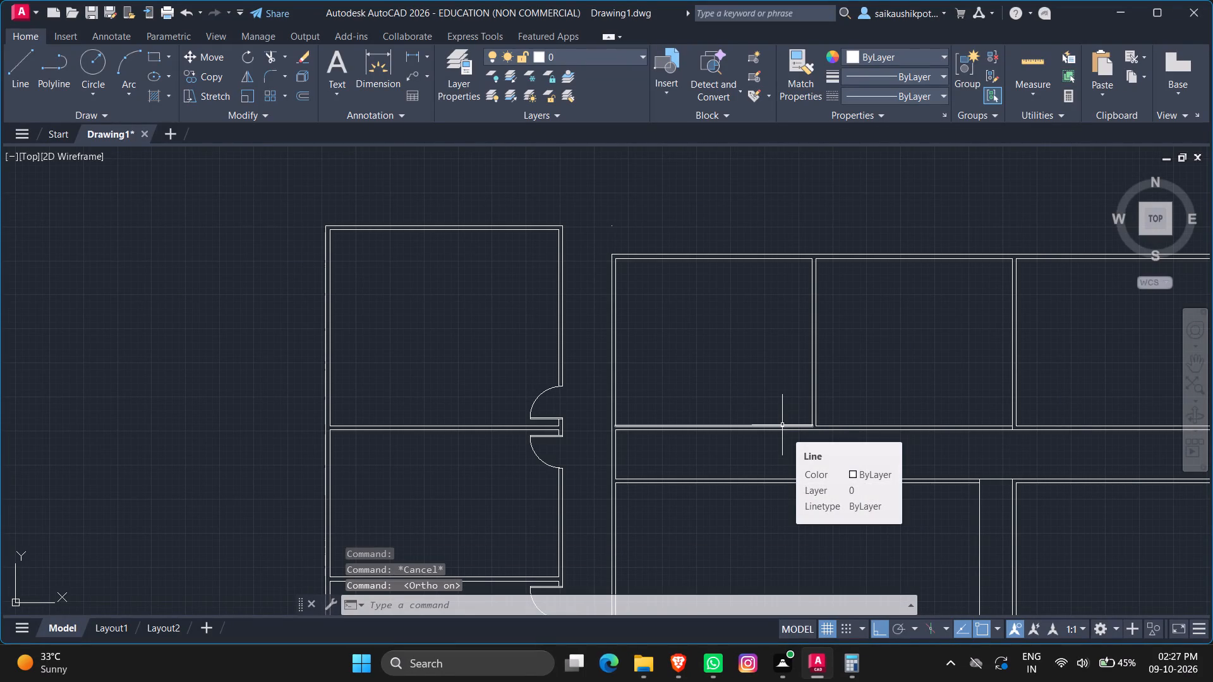
pyautogui.press('l')
pyautogui.press('Return')
pyautogui.scroll(2, 790, 446)
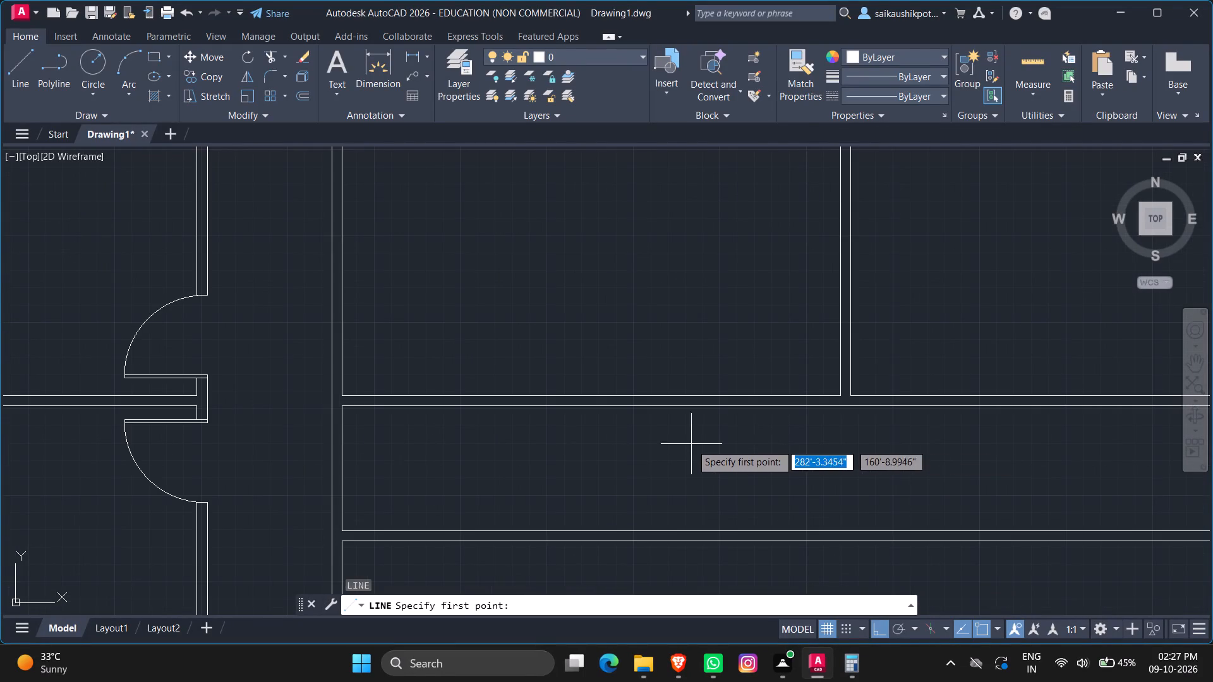
pyautogui.scroll(1, 729, 432)
pyautogui.click(871, 357)
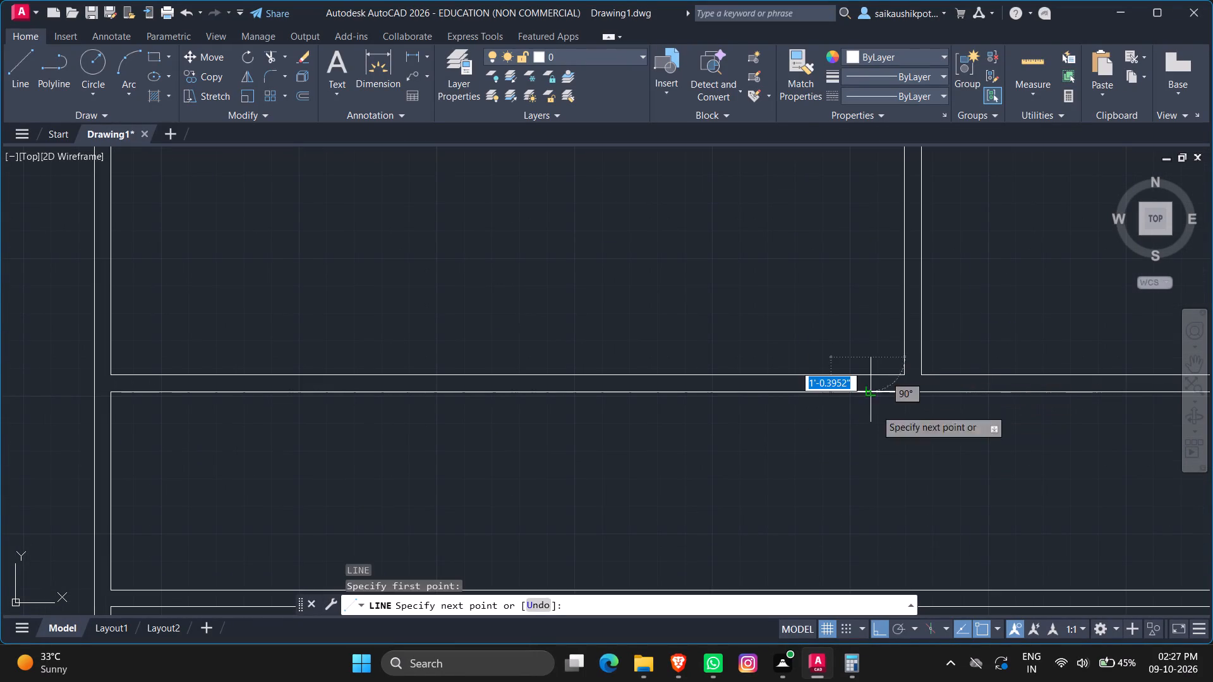
pyautogui.click(873, 431)
pyautogui.press('Escape')
pyautogui.press('Escape')
# Trim both overhanging ends of that line to the wall faces, leaving a door jamb.
pyautogui.write('TR')
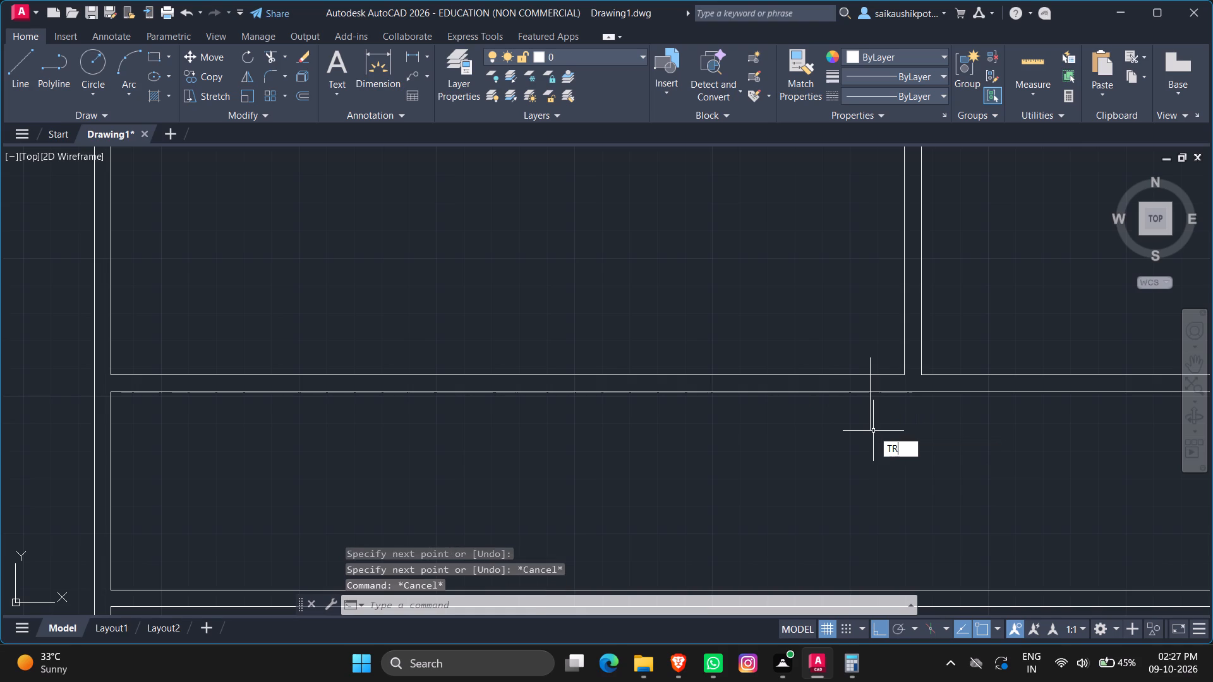
pyautogui.press('Return')
pyautogui.press('Return')
pyautogui.click(875, 413)
pyautogui.click(832, 412)
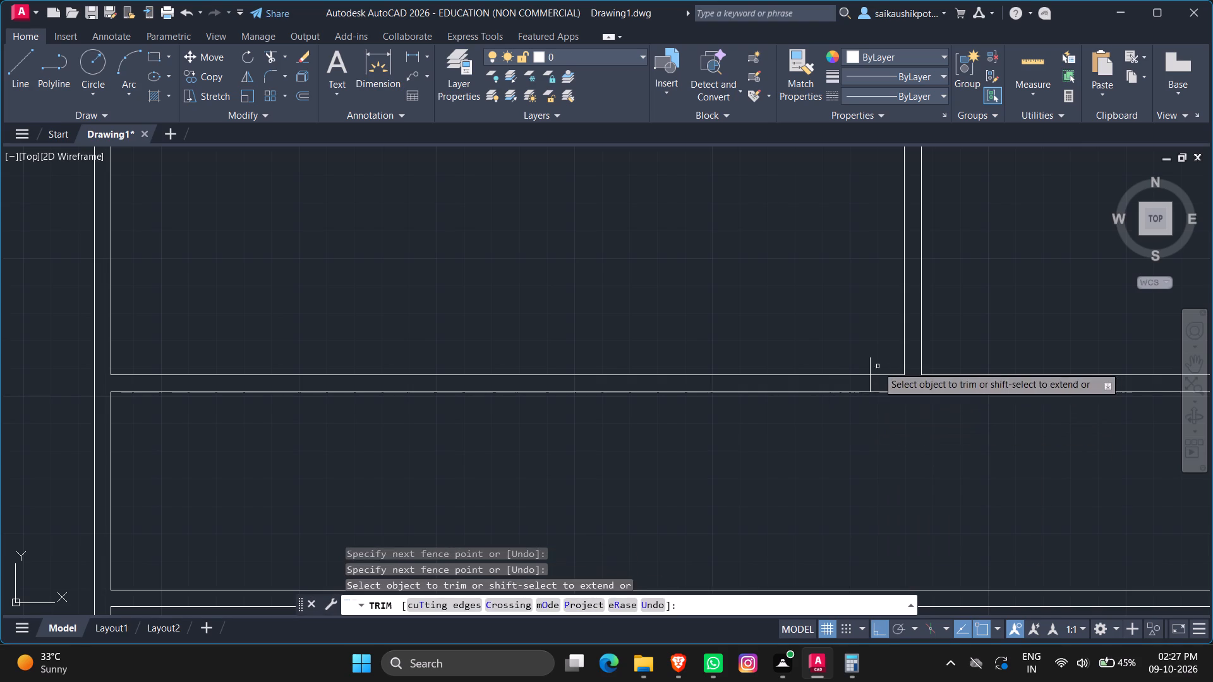
pyautogui.click(876, 366)
pyautogui.click(852, 366)
pyautogui.press('Escape')
# Offset the jamb line 4' to the west to mark the other side of the door opening.
pyautogui.press('o')
pyautogui.press('Return')
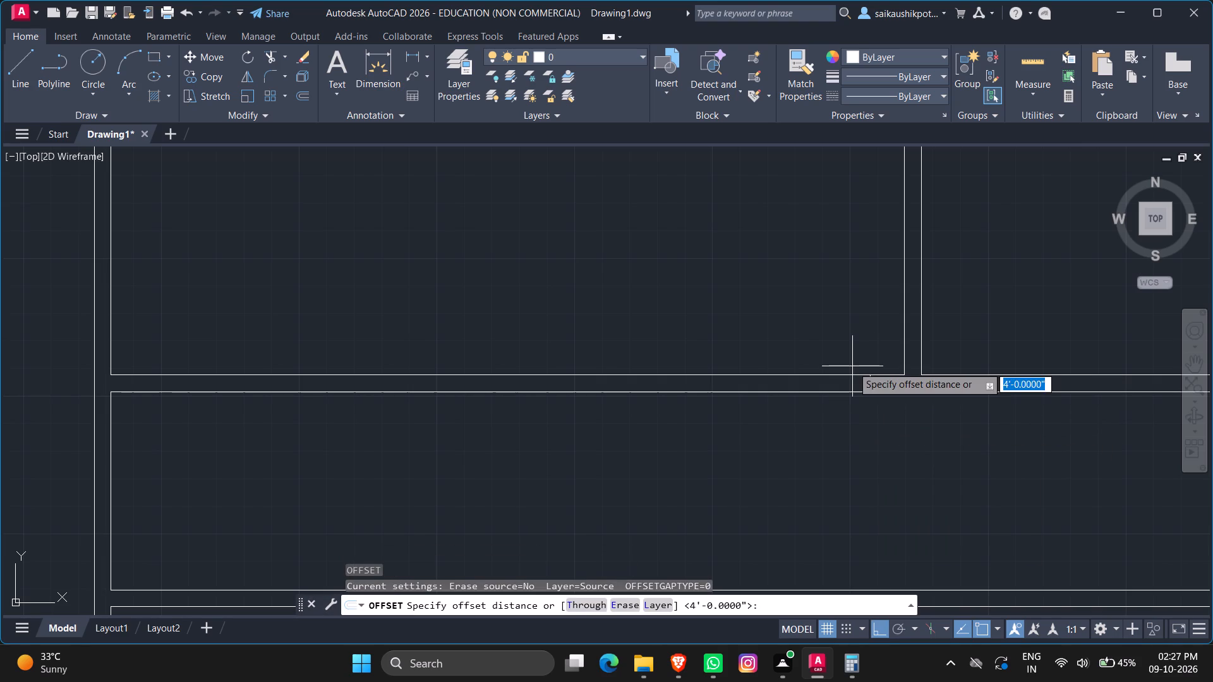
pyautogui.write("4'")
pyautogui.press('Return')
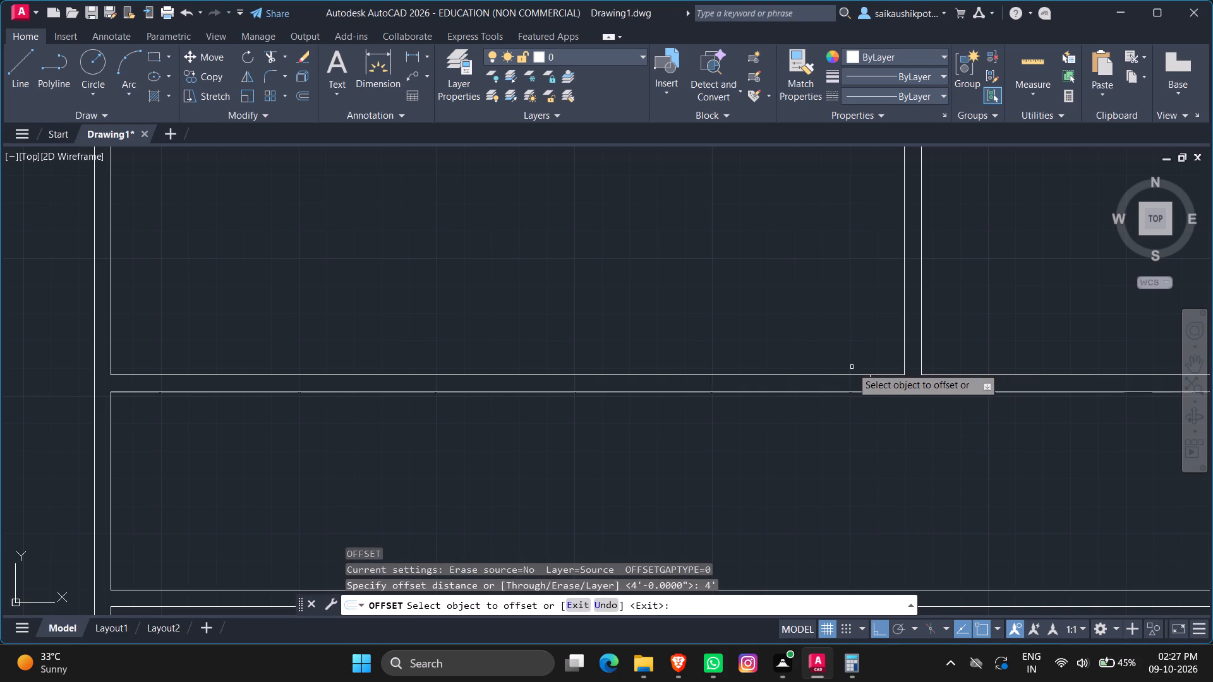
pyautogui.click(867, 381)
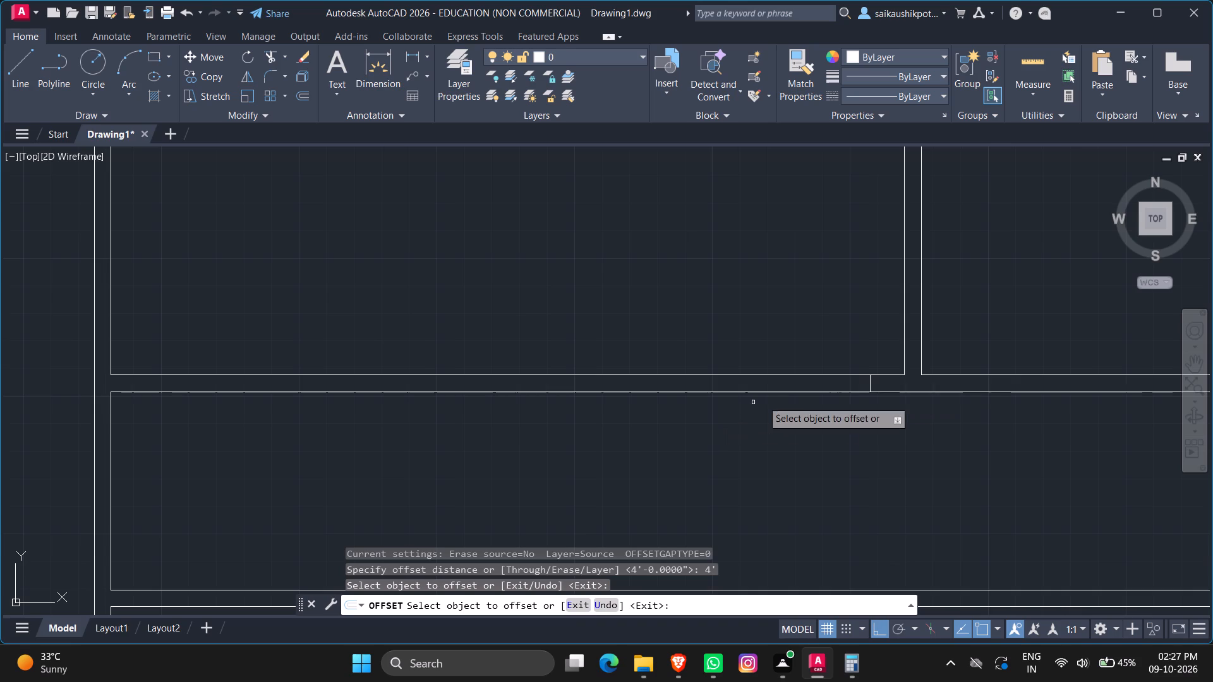
pyautogui.click(871, 384)
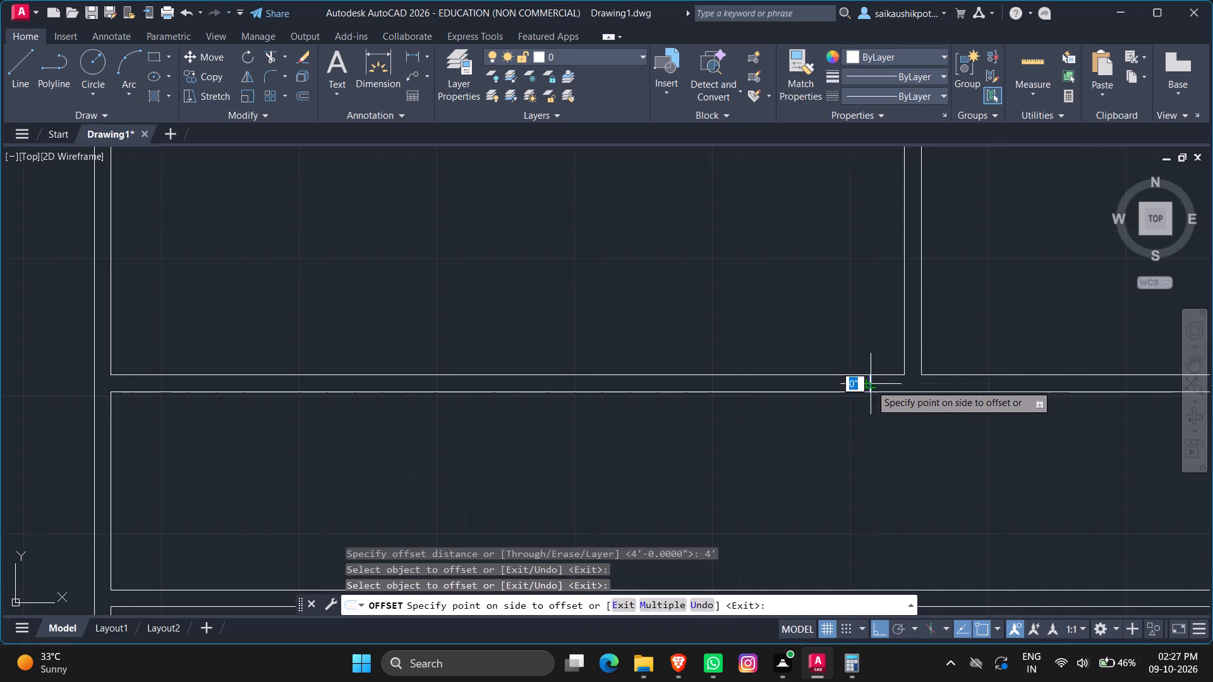
pyautogui.click(720, 472)
pyautogui.press('Escape')
pyautogui.press('Escape')
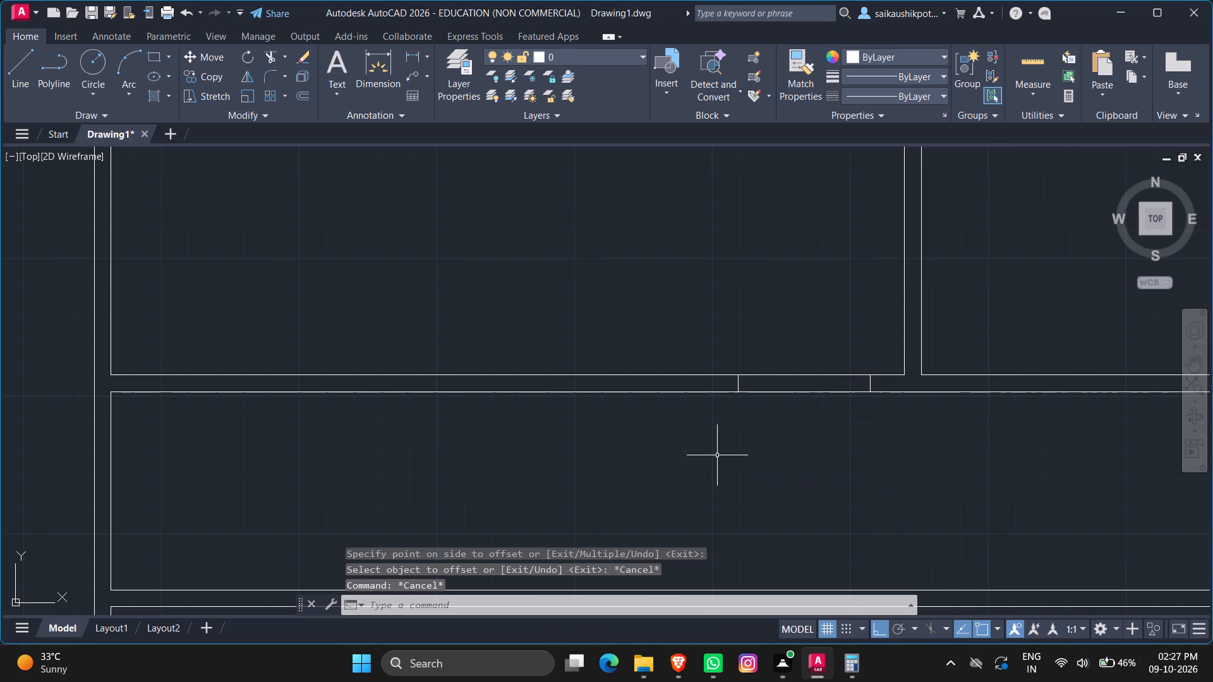
# Trim both wall lines between the two jambs to open the westernmost room's doorway.
pyautogui.write('TR')
pyautogui.press('Return')
pyautogui.press('Return')
pyautogui.moveTo(791, 462); pyautogui.dragTo(804, 392)
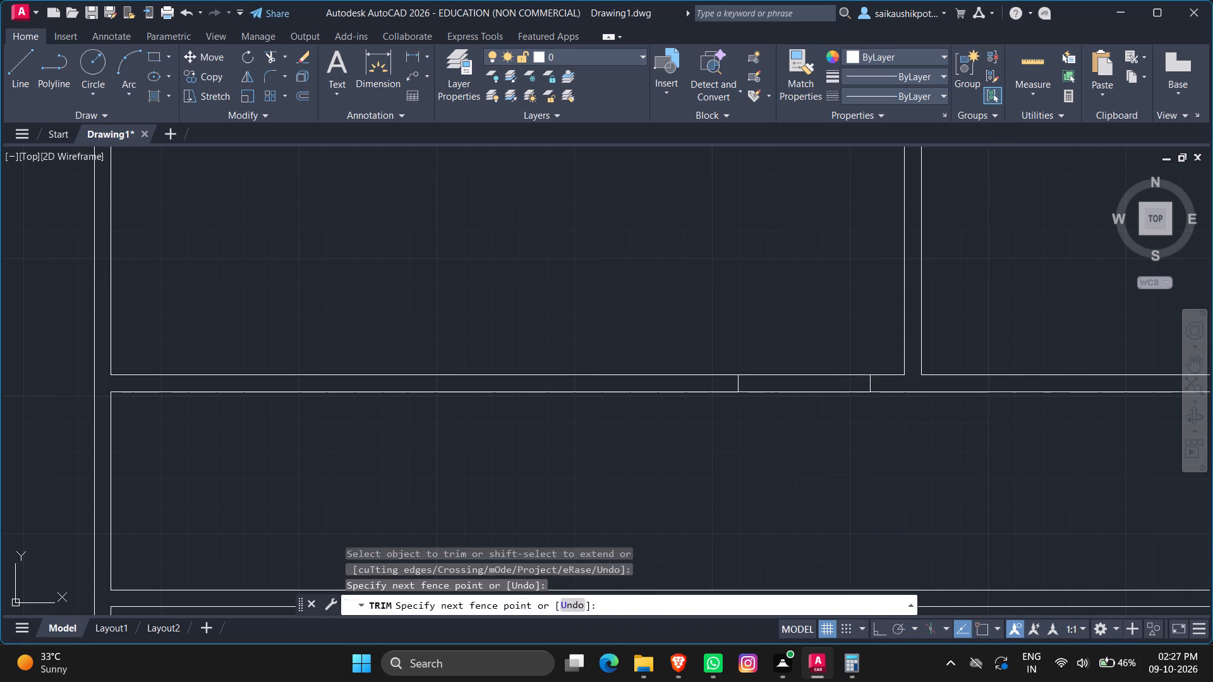
pyautogui.click(799, 284)
pyautogui.click(807, 431)
pyautogui.press('Escape')
# Delete the short stray line across the corridor wall where the second room's east partition meets it.
pyautogui.scroll(-1, 800, 484)
pyautogui.scroll(-2, 856, 456)
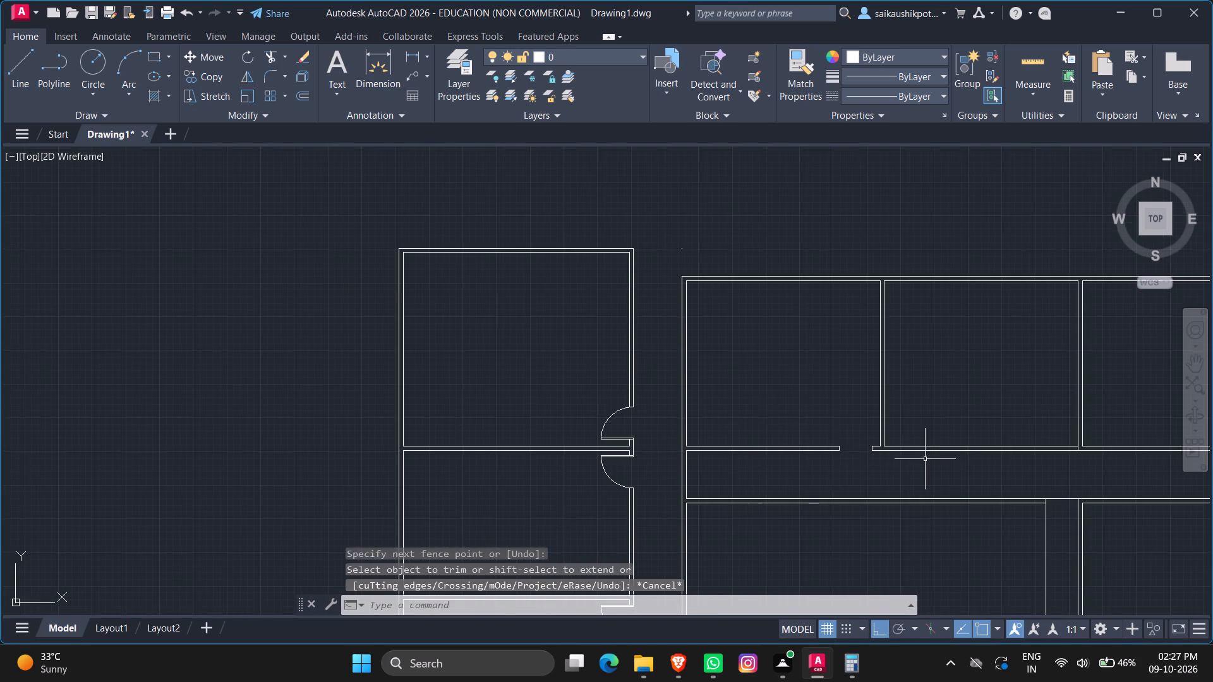
pyautogui.scroll(2, 1087, 463)
pyautogui.scroll(-2, 641, 410)
pyautogui.scroll(2, 1051, 474)
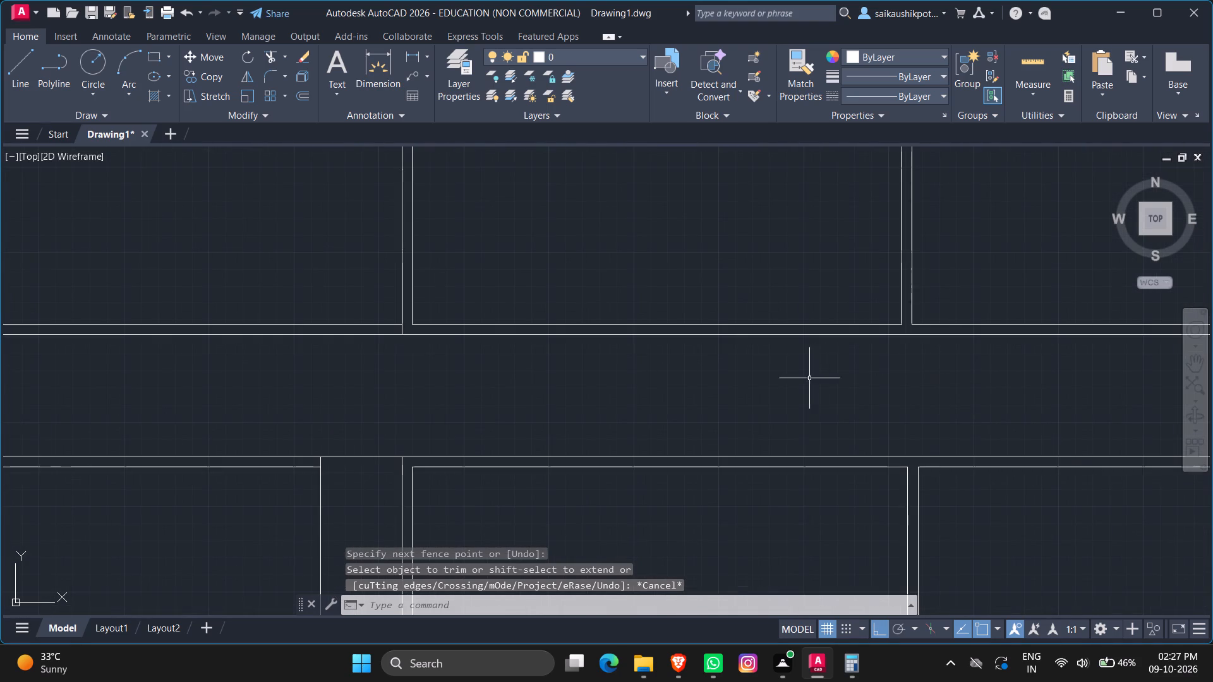
pyautogui.scroll(-2, 797, 409)
pyautogui.scroll(5, 617, 388)
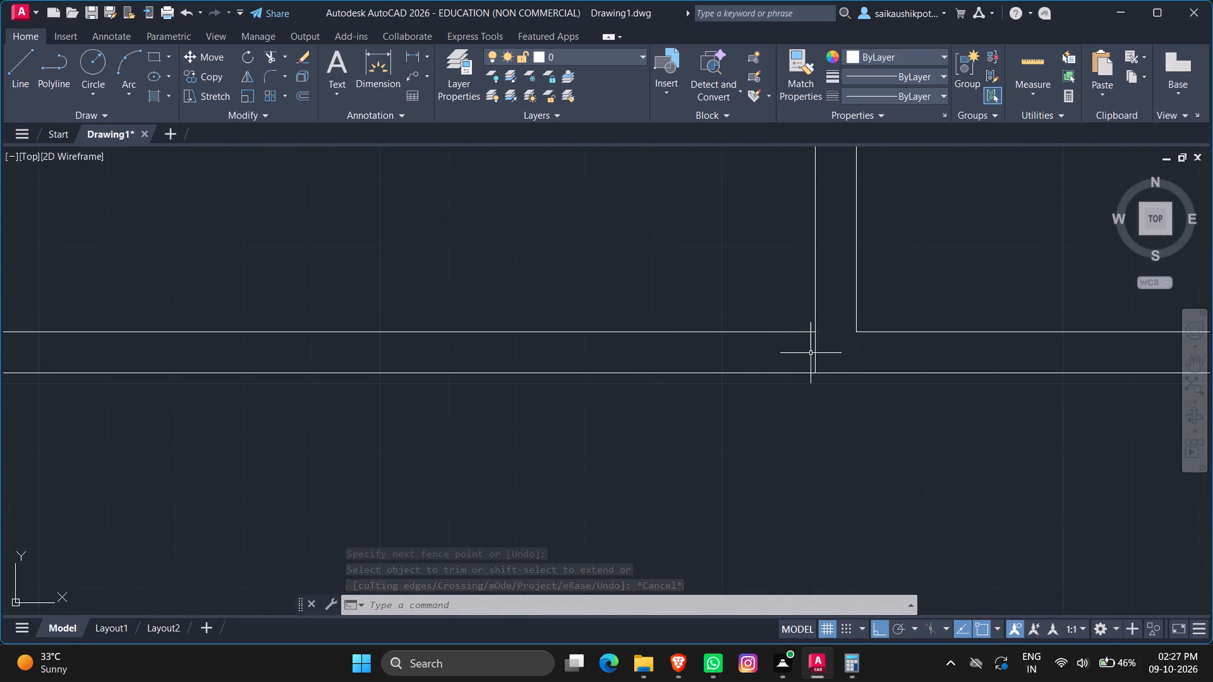
pyautogui.click(814, 353)
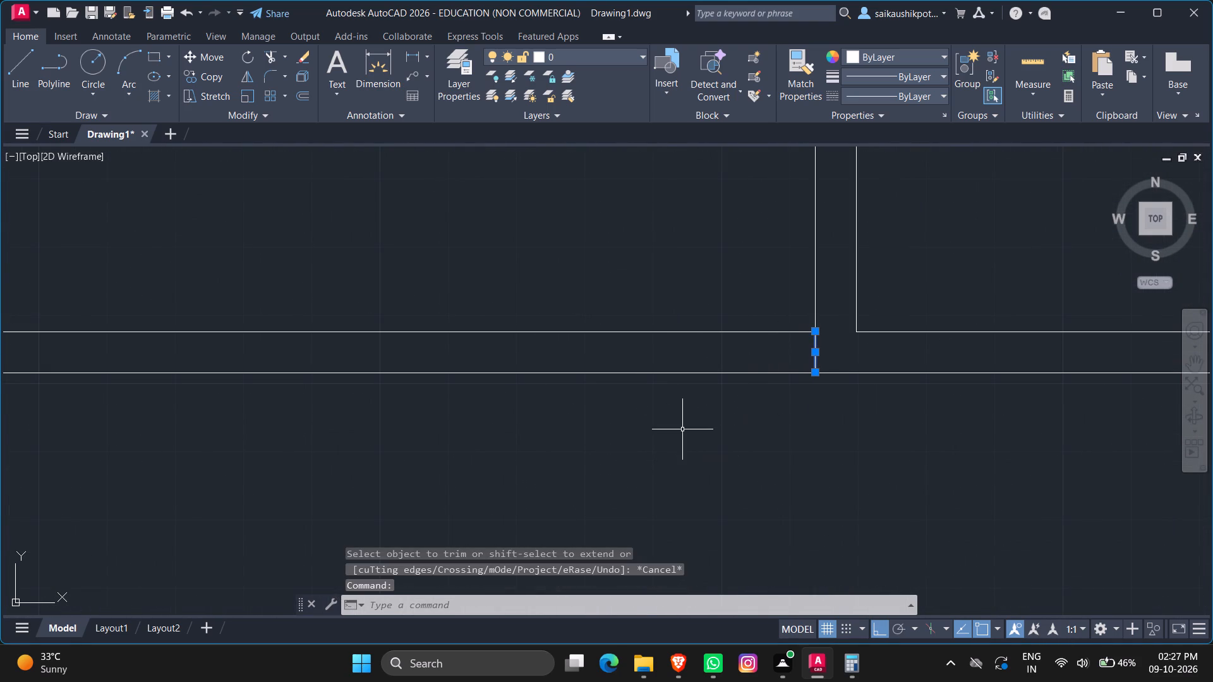
pyautogui.press('Delete')
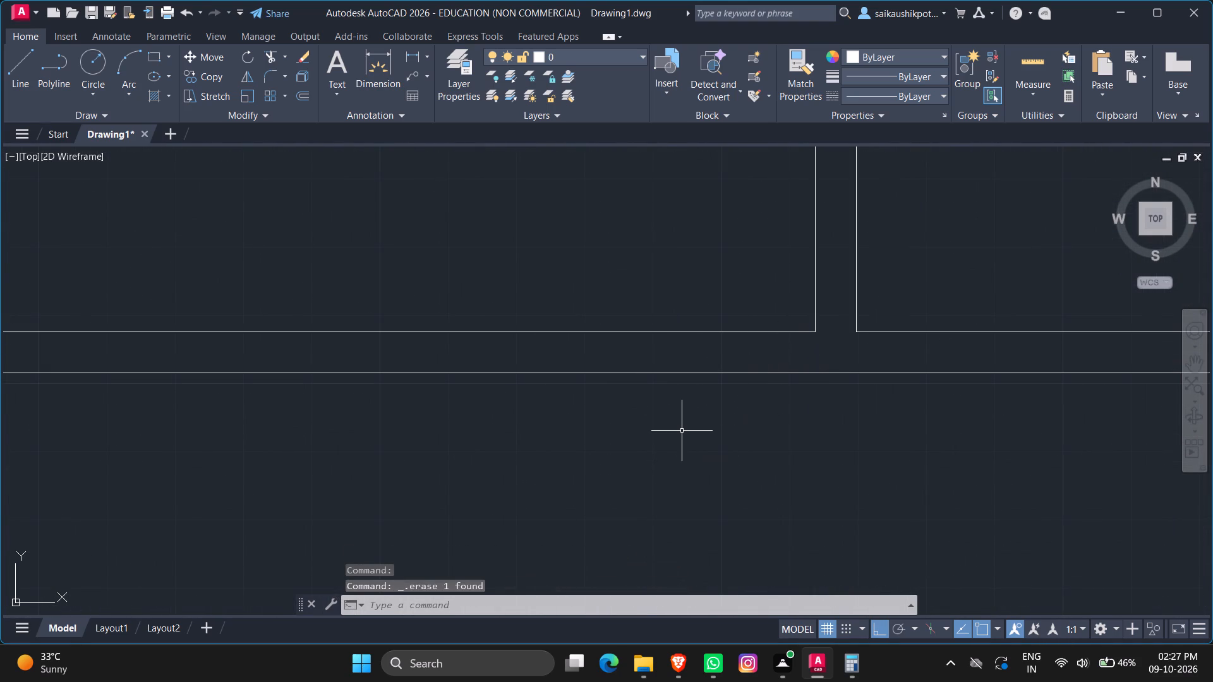
# Draw a vertical line across the second north room's south wall, just west of its east partition.
pyautogui.scroll(-3, 727, 467)
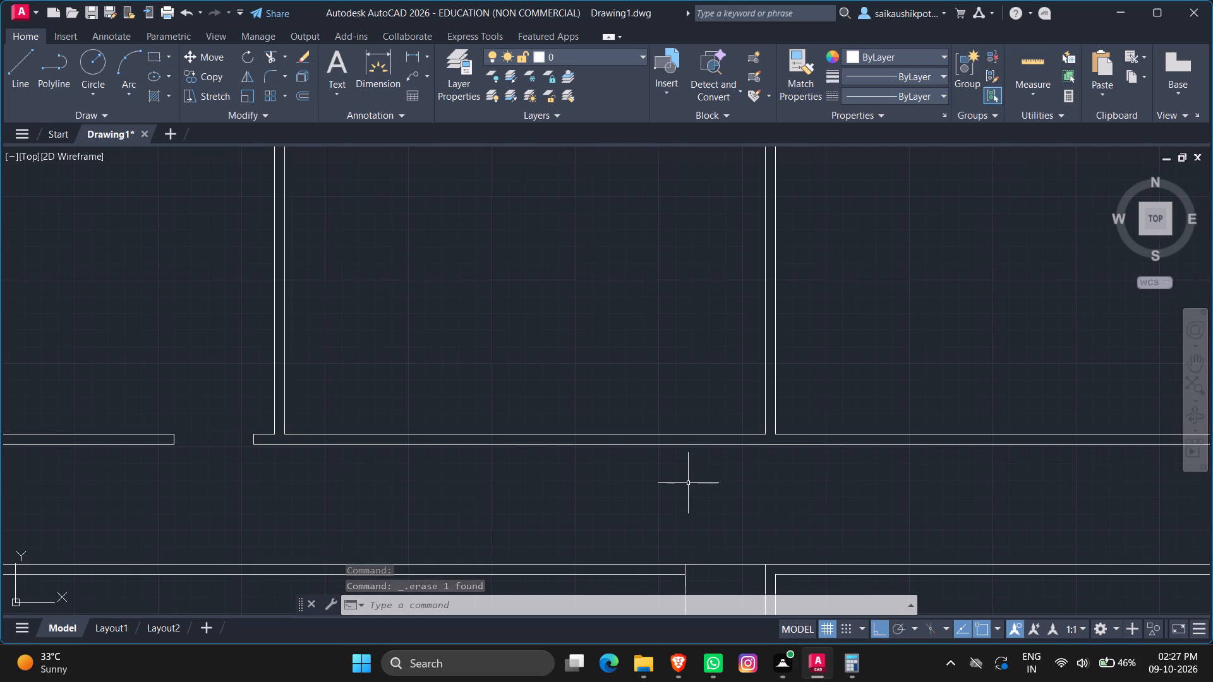
pyautogui.press('l')
pyautogui.press('Return')
pyautogui.scroll(3, 730, 421)
pyautogui.scroll(-2, 828, 505)
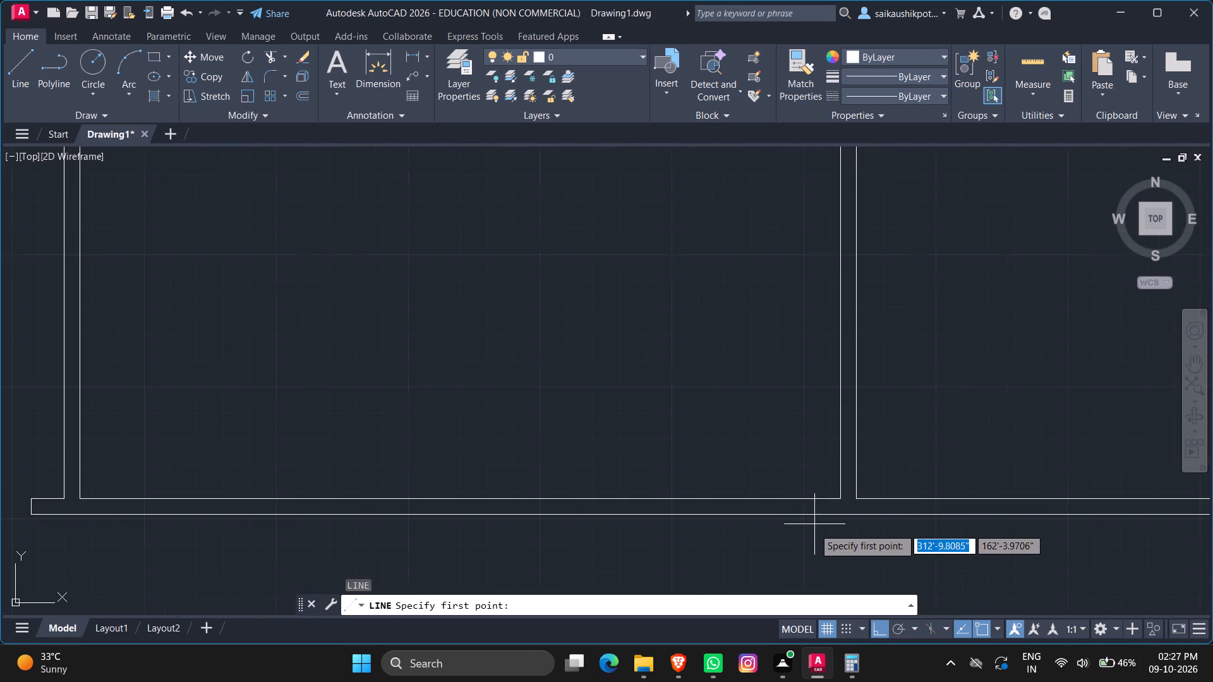
pyautogui.scroll(3, 814, 529)
pyautogui.click(835, 387)
pyautogui.click(832, 530)
pyautogui.press('Escape')
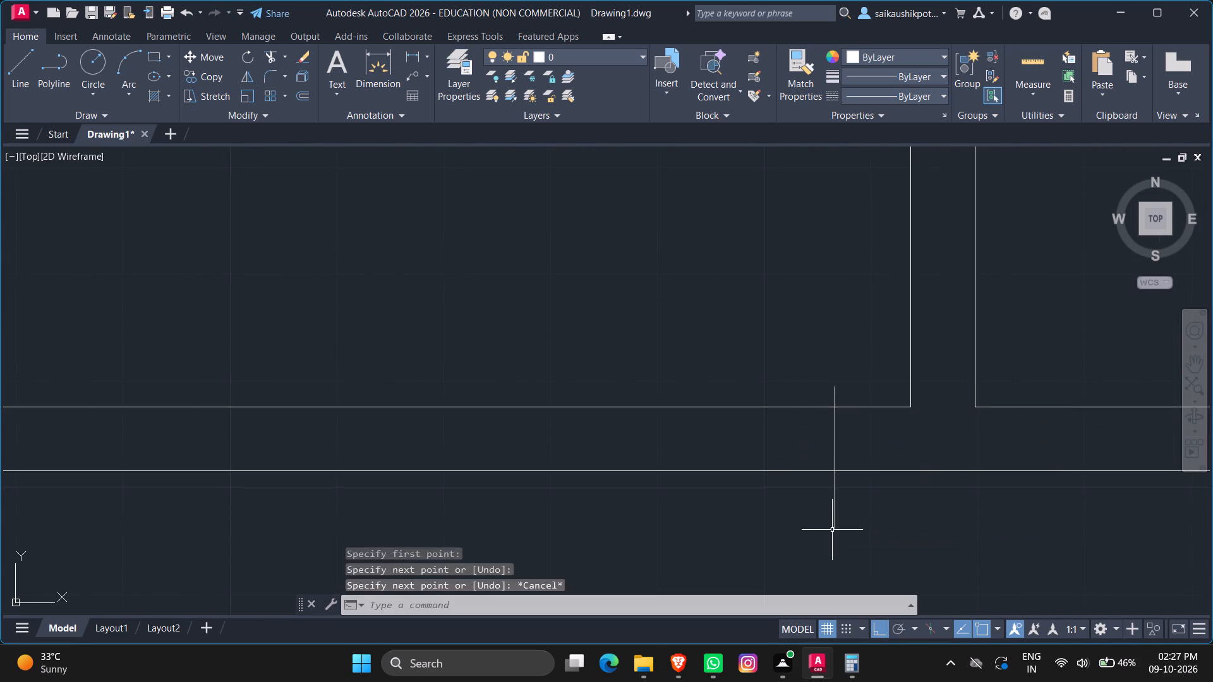
# Trim the line's two overhanging ends to the second room's south wall faces.
pyautogui.write('TR')
pyautogui.press('Return')
pyautogui.press('Return')
pyautogui.click(851, 508)
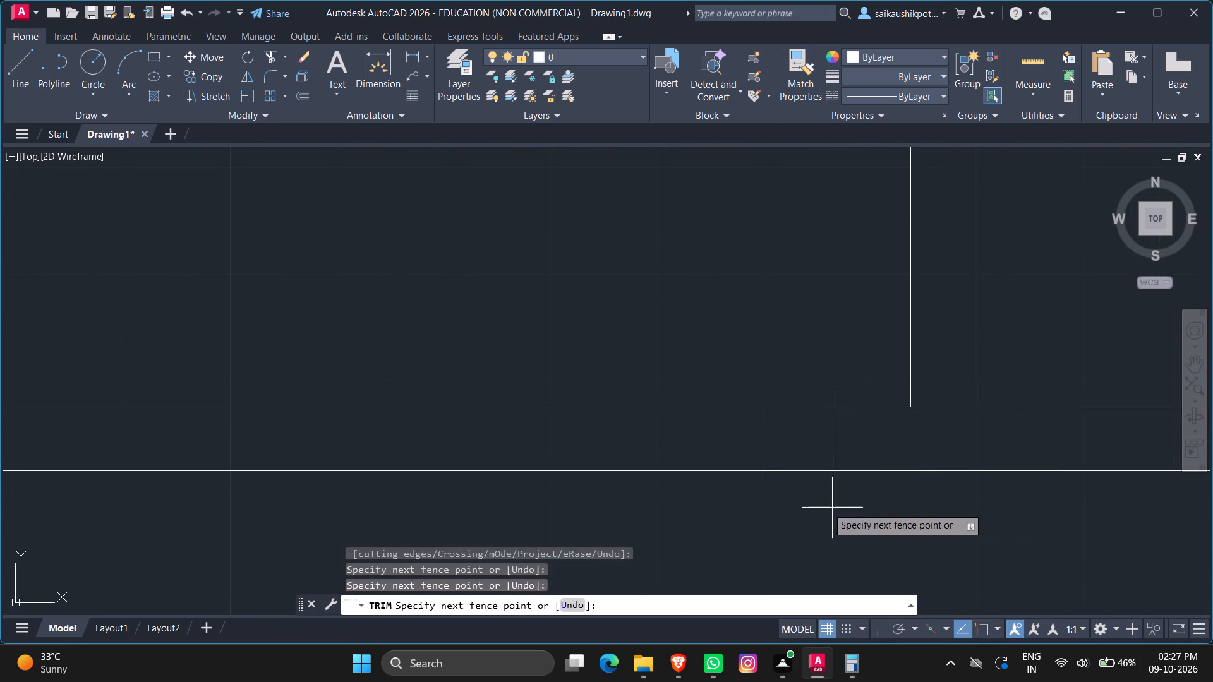
pyautogui.click(801, 500)
pyautogui.click(841, 395)
pyautogui.click(819, 390)
pyautogui.press('Escape')
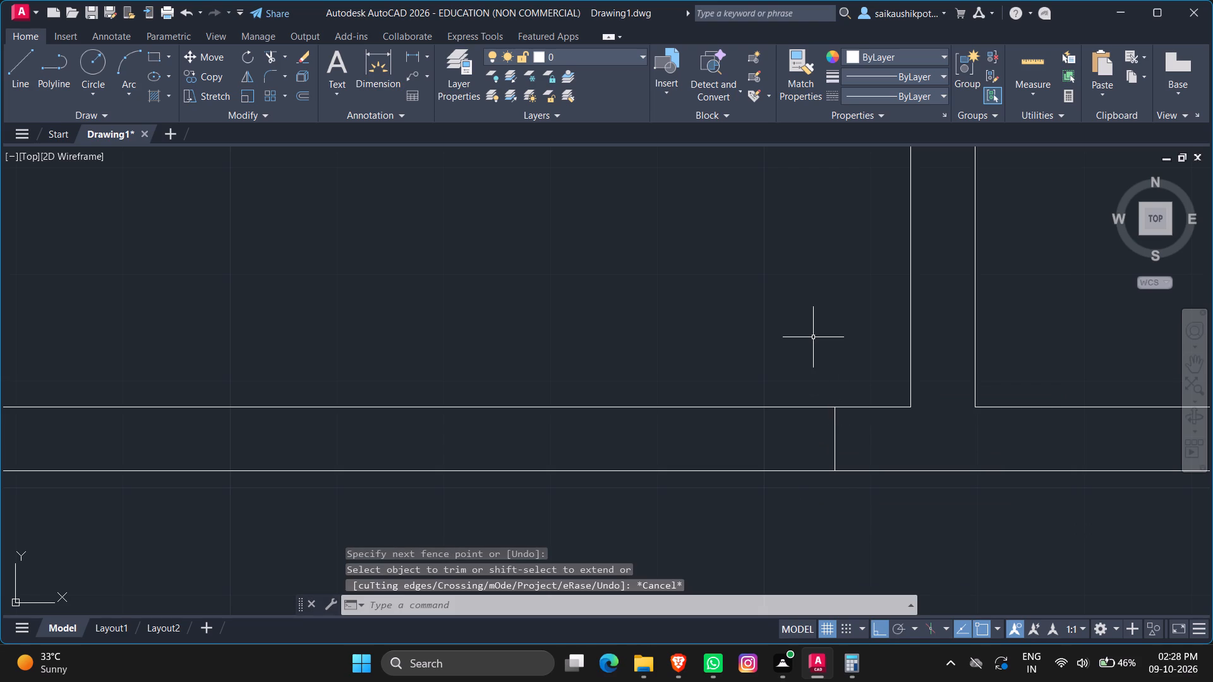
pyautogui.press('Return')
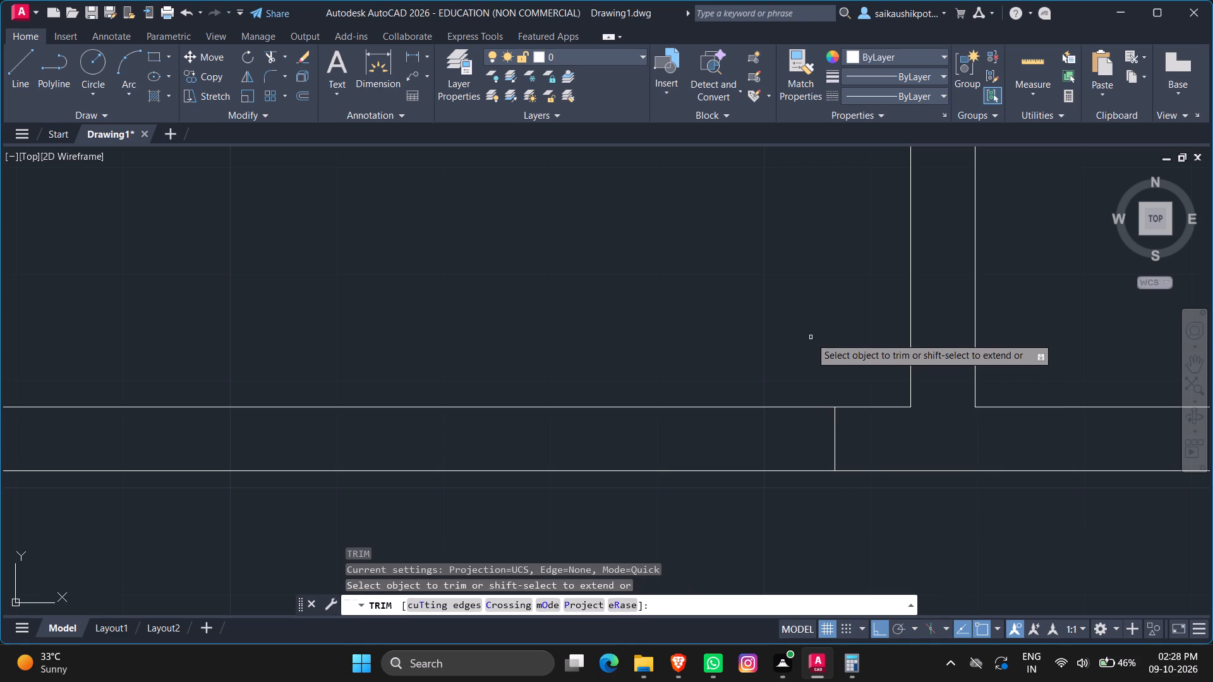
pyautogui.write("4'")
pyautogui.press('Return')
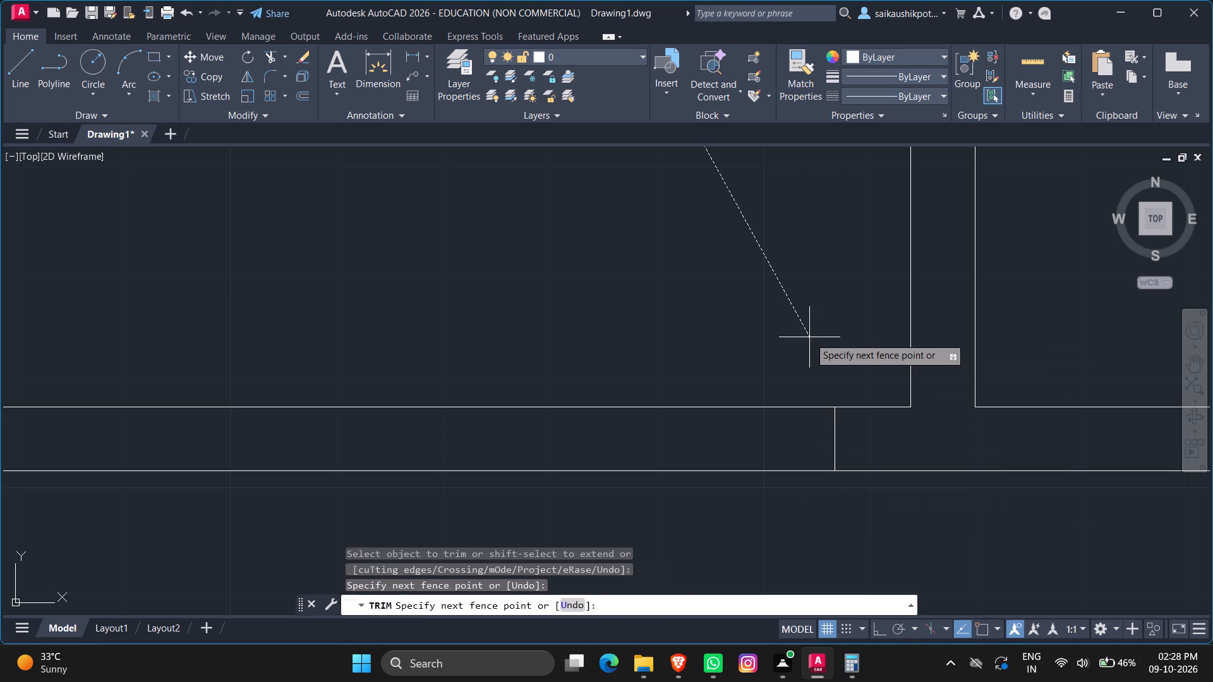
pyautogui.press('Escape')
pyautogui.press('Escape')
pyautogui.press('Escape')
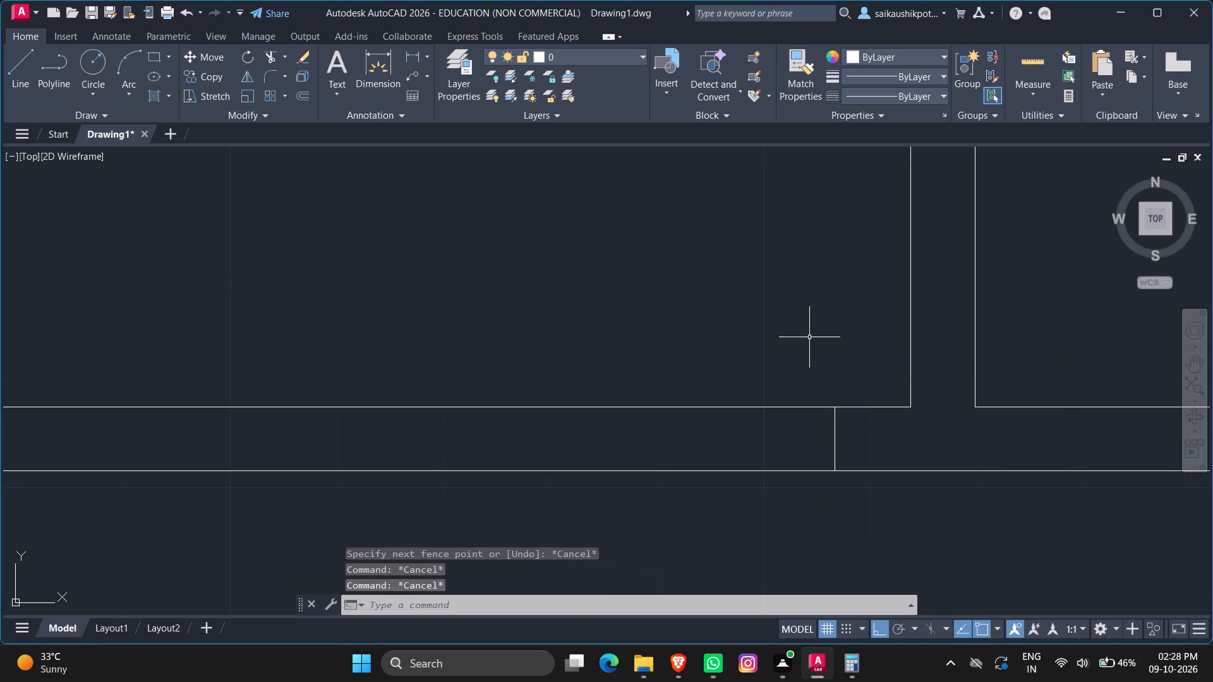
# Offset the second room's jamb line 4' to the west.
pyautogui.press('o')
pyautogui.press('Return')
pyautogui.press('4')
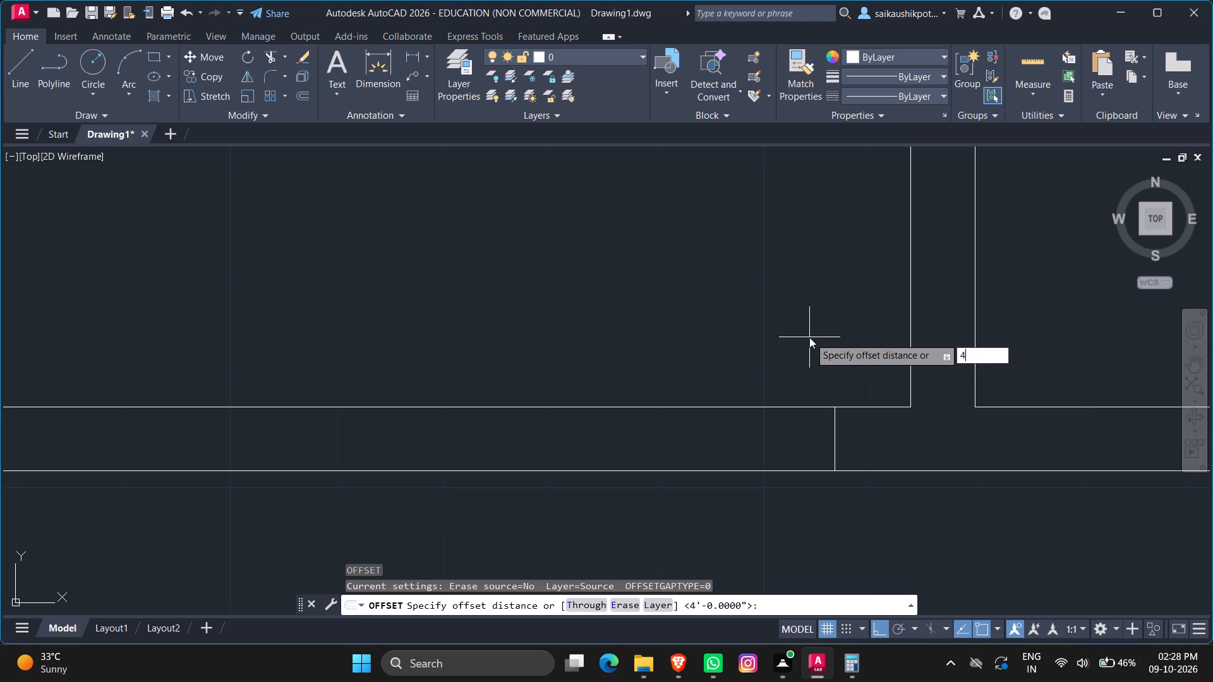
pyautogui.press("'")
pyautogui.press('Return')
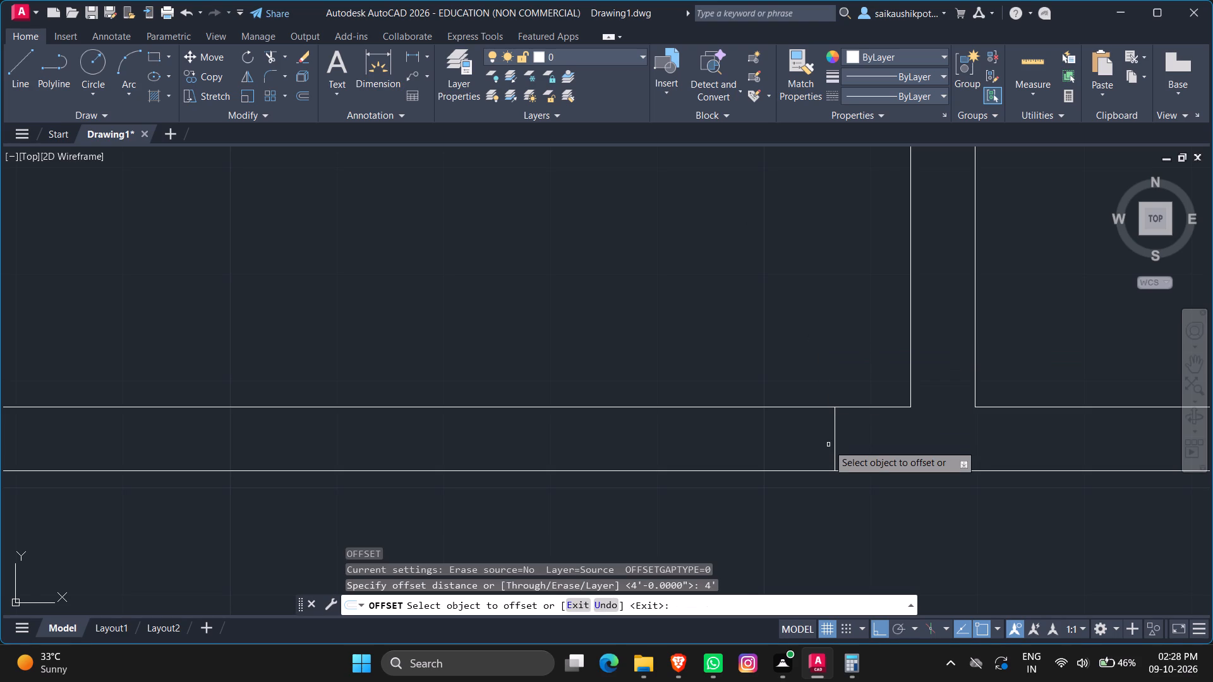
pyautogui.click(837, 440)
pyautogui.click(663, 438)
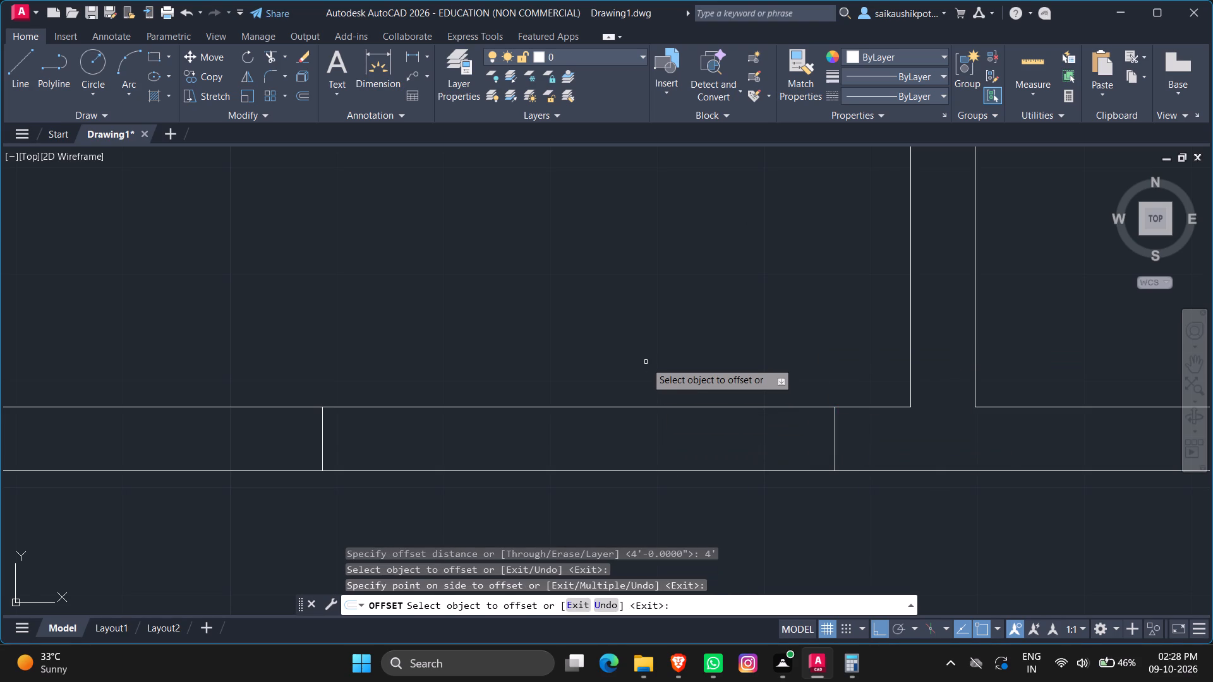
pyautogui.scroll(-1, 646, 362)
pyautogui.press('Escape')
# Trim both south wall lines between the second room's jambs to open its doorway.
pyautogui.write('TR')
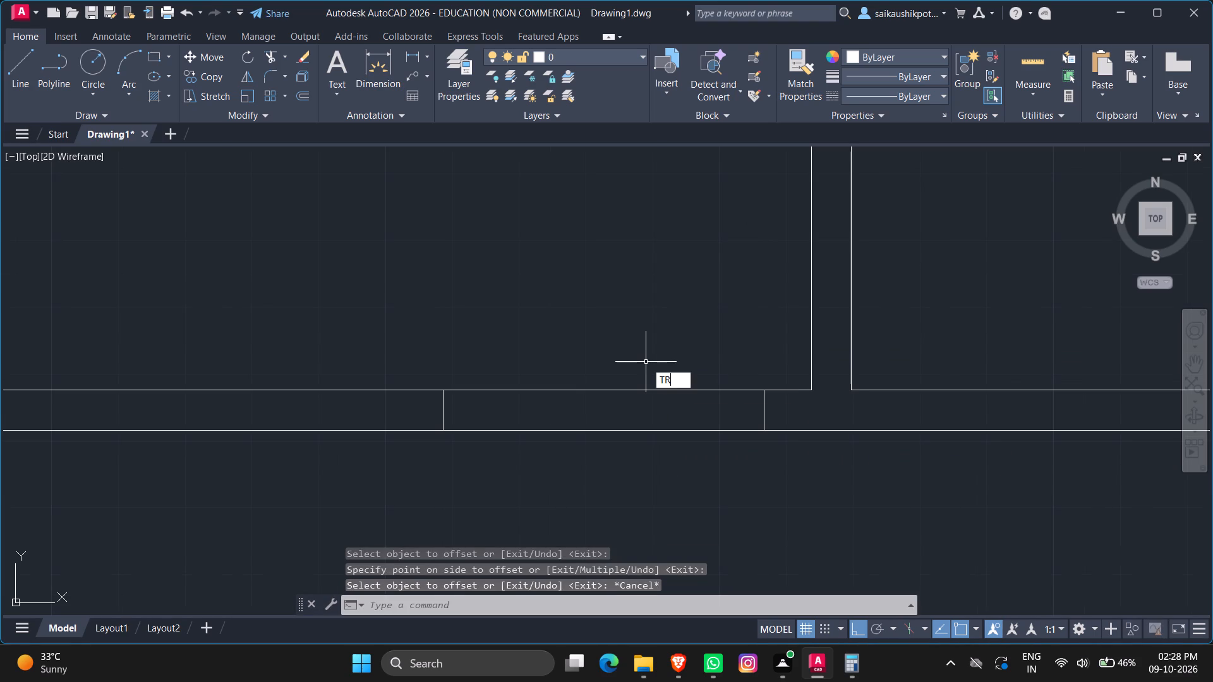
pyautogui.press('Return')
pyautogui.press('Return')
pyautogui.click(606, 494)
pyautogui.click(602, 323)
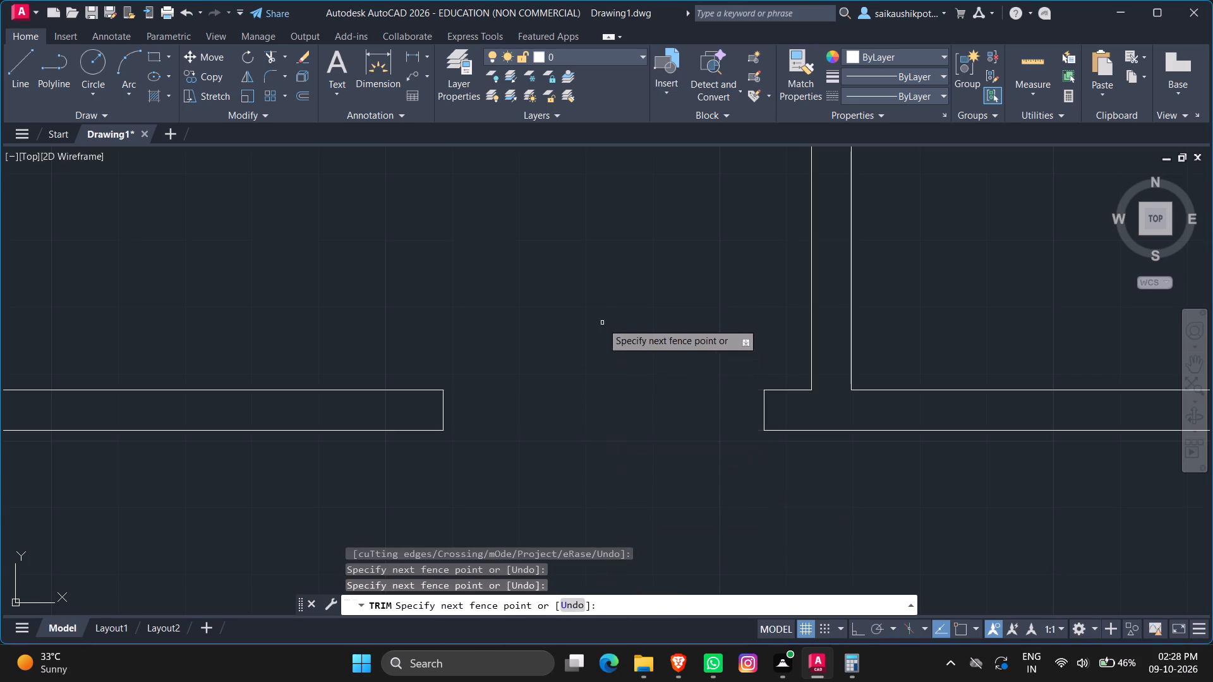
pyautogui.scroll(-5, 595, 402)
pyautogui.press('Escape')
pyautogui.press('Escape')
# Draw a vertical line across the third north room's south wall, just west of its east partition.
pyautogui.scroll(3, 819, 413)
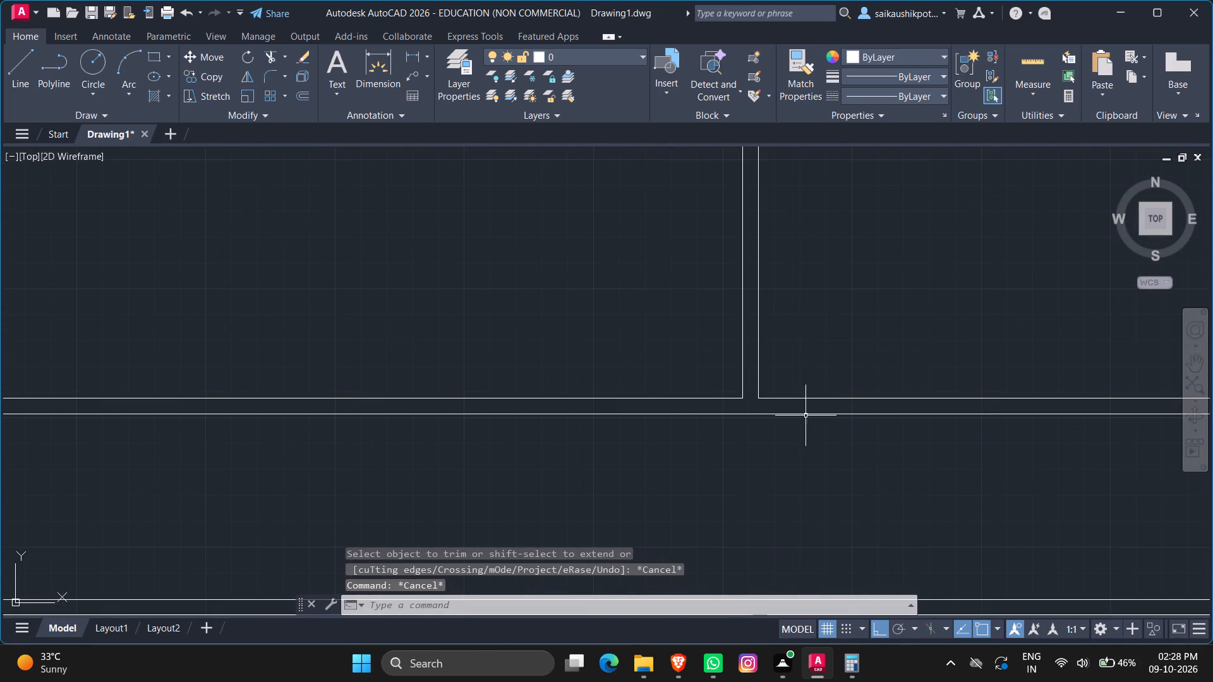
pyautogui.press('l')
pyautogui.press('Return')
pyautogui.scroll(1, 706, 417)
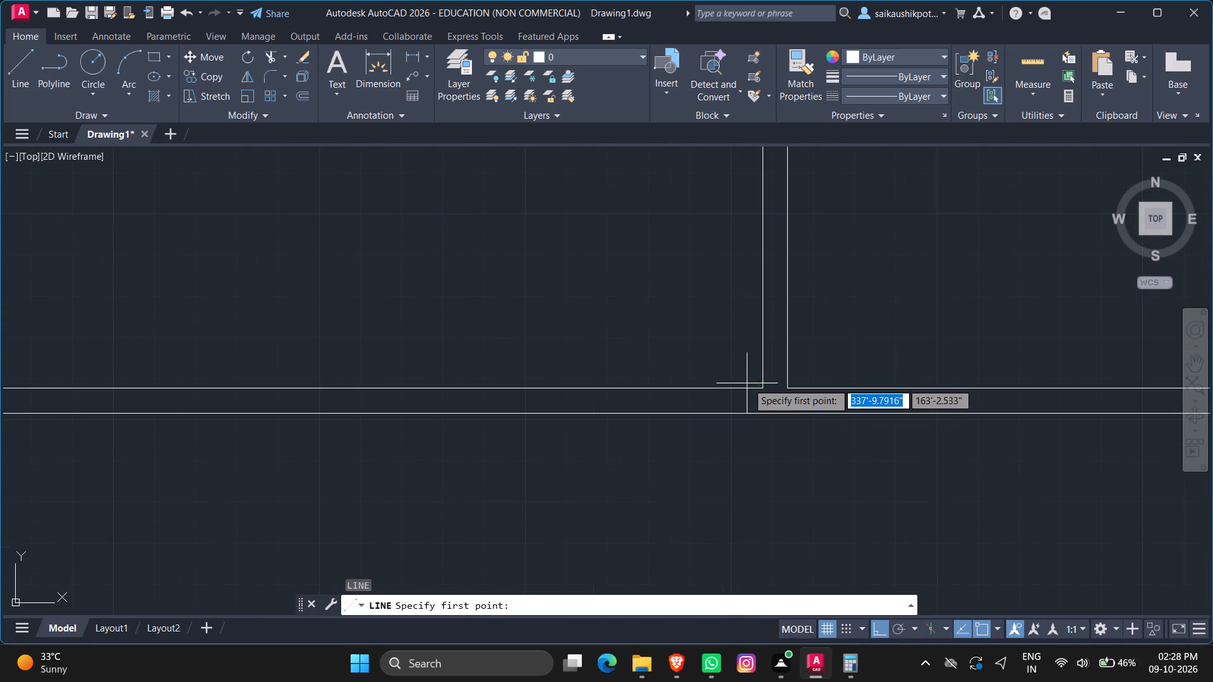
pyautogui.click(719, 359)
pyautogui.click(703, 449)
pyautogui.press('Escape')
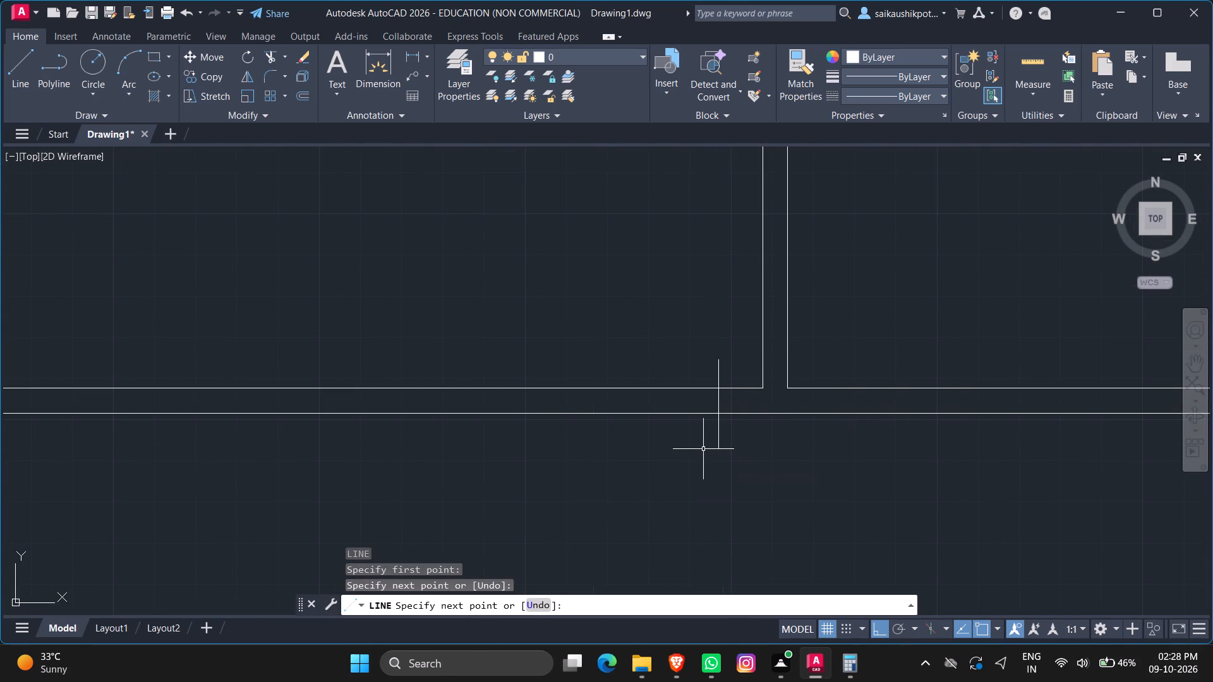
# Trim the line's two overhanging ends to the third room's south wall faces.
pyautogui.write('TR')
pyautogui.press('Return')
pyautogui.press('Return')
pyautogui.click(747, 438)
pyautogui.click(672, 423)
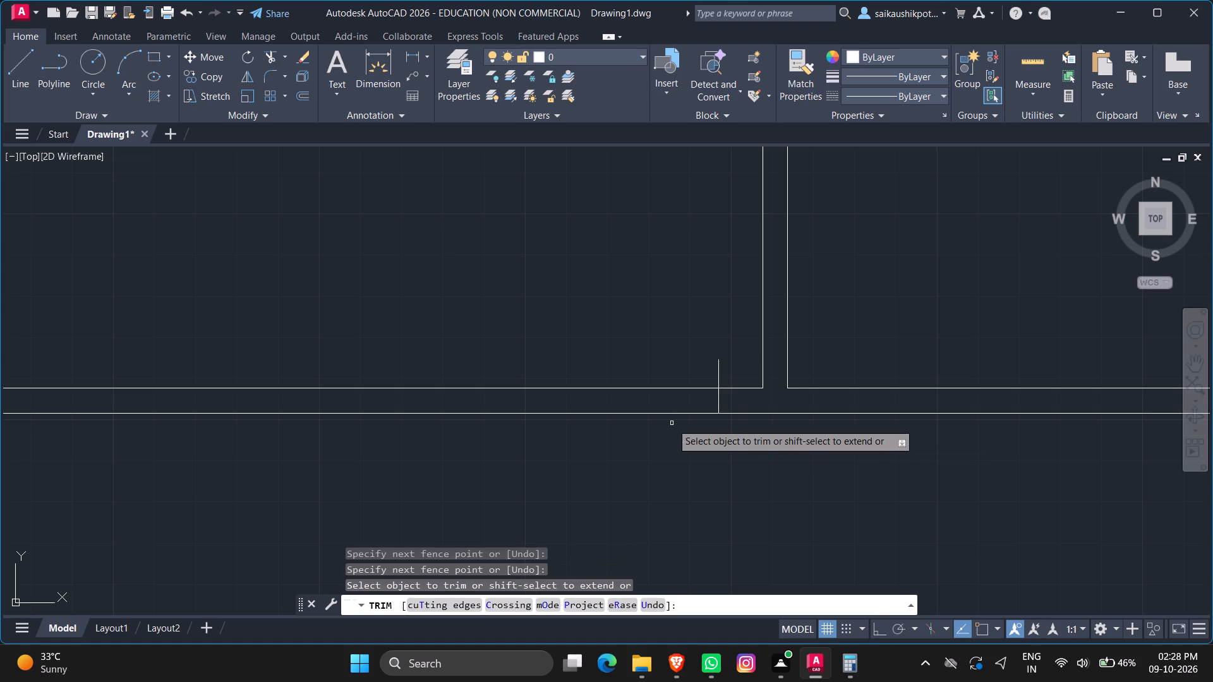
pyautogui.click(727, 375)
pyautogui.click(701, 368)
pyautogui.press('Escape')
pyautogui.press('Escape')
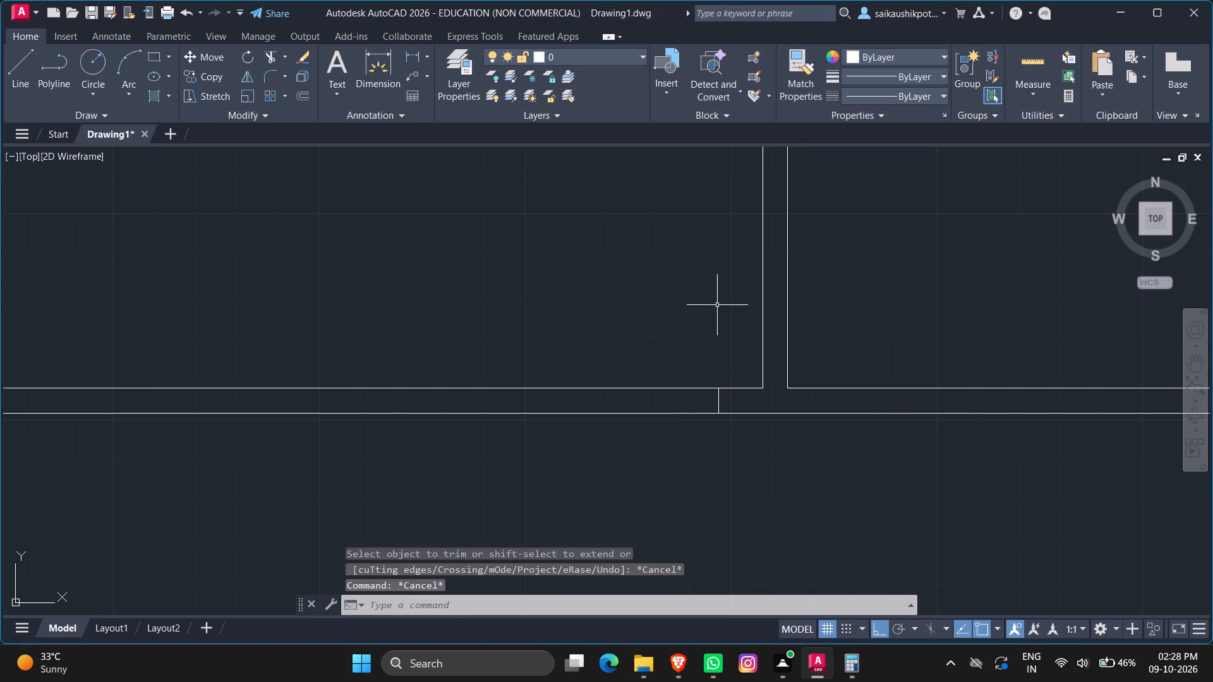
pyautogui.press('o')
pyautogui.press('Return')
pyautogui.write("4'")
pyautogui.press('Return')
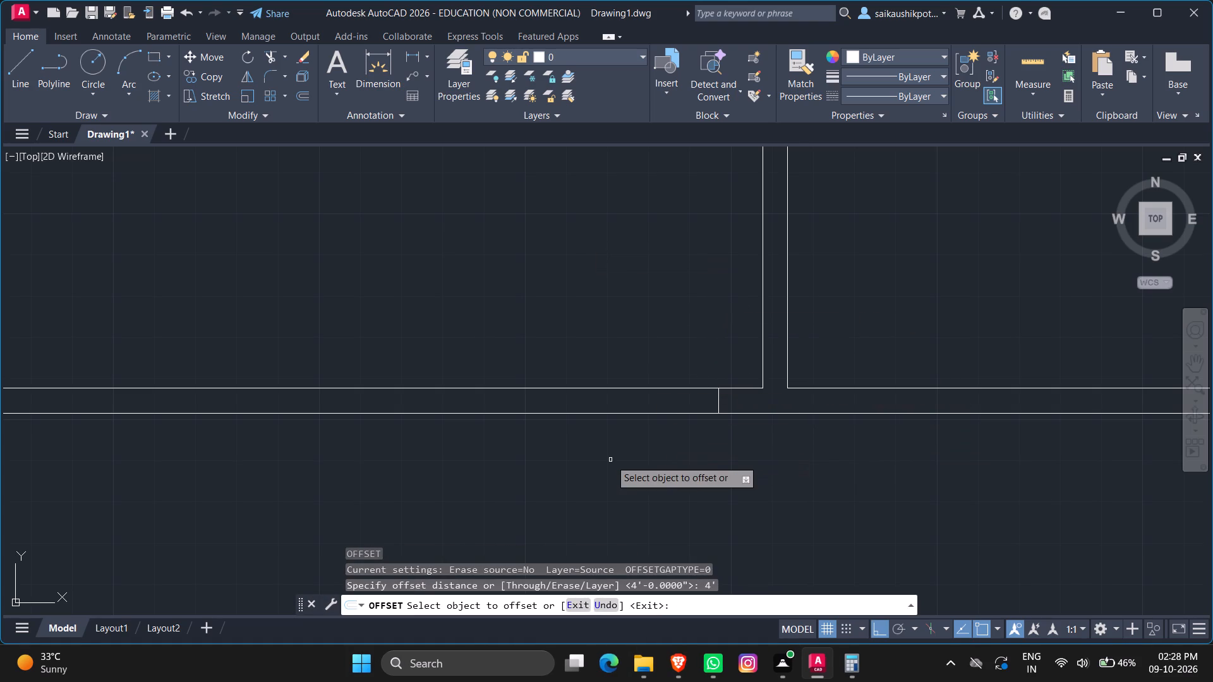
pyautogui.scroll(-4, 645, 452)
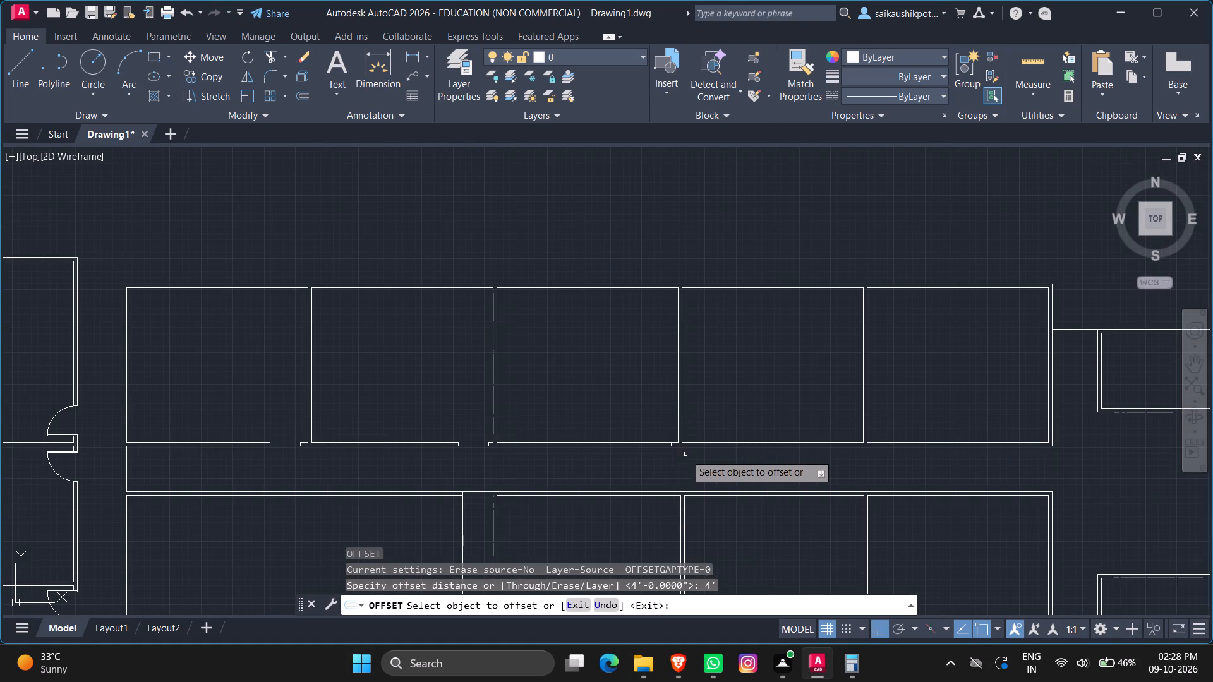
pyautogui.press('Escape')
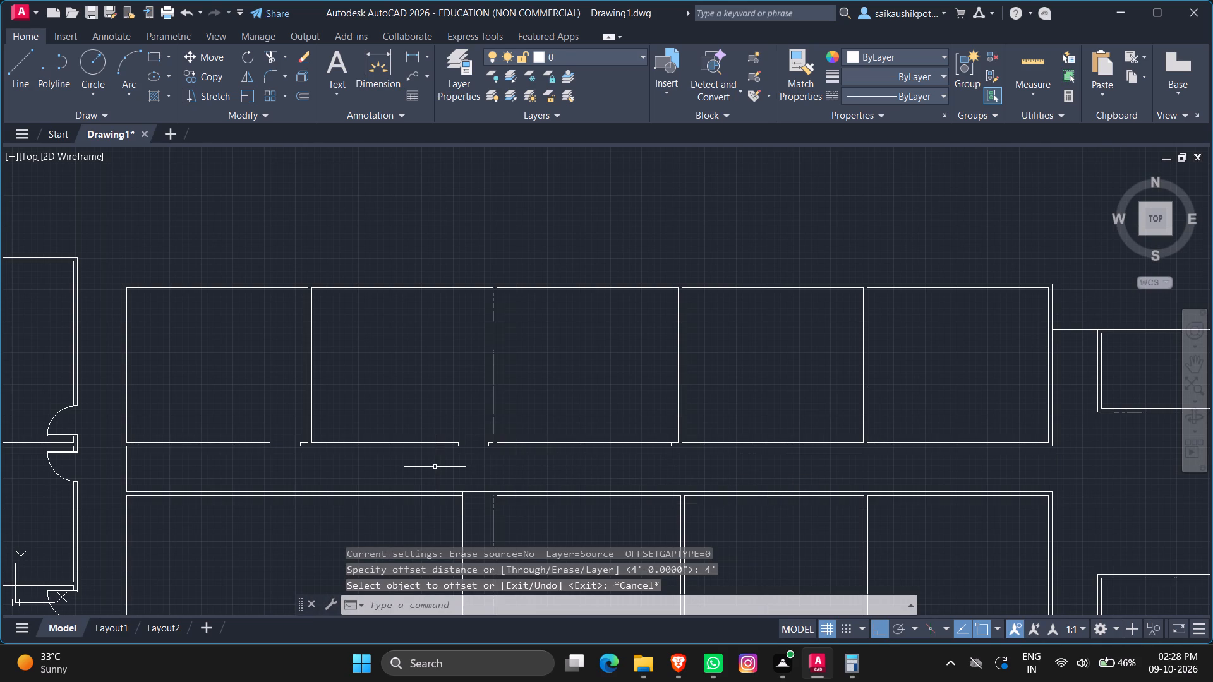
# Undo the third north room's jamb line and the second north room's doorway, back to its uncut south wall.
pyautogui.scroll(-2, 419, 500)
pyautogui.scroll(-1, 527, 458)
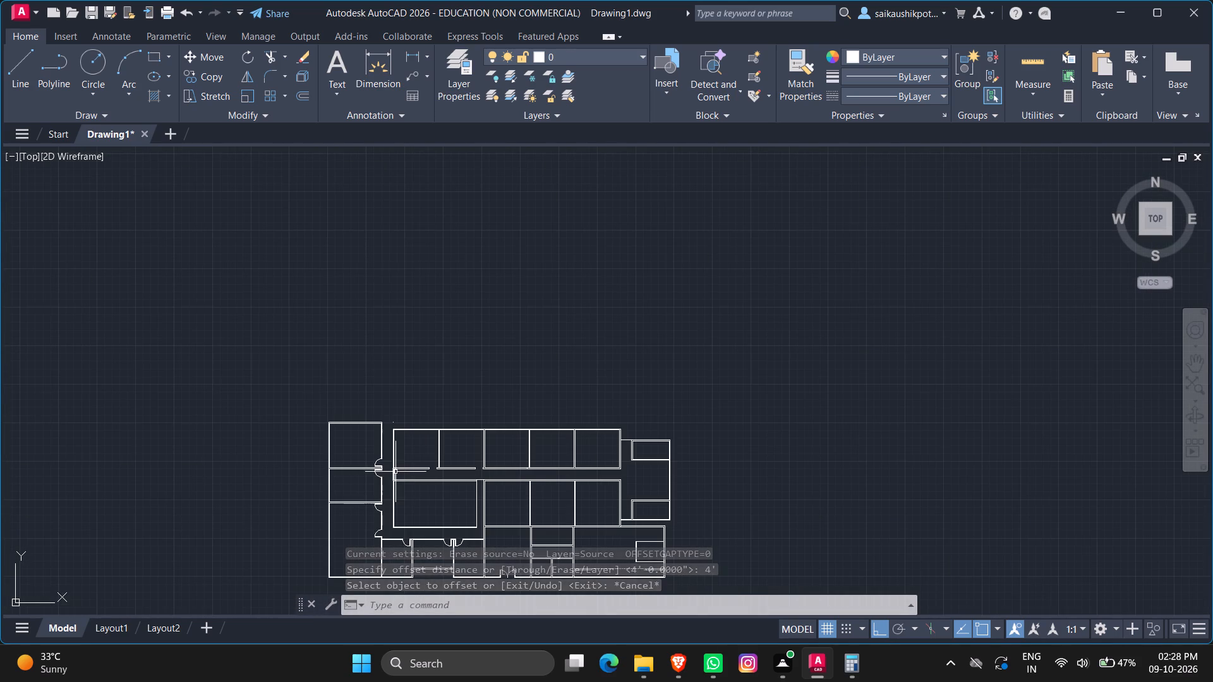
pyautogui.scroll(2, 459, 469)
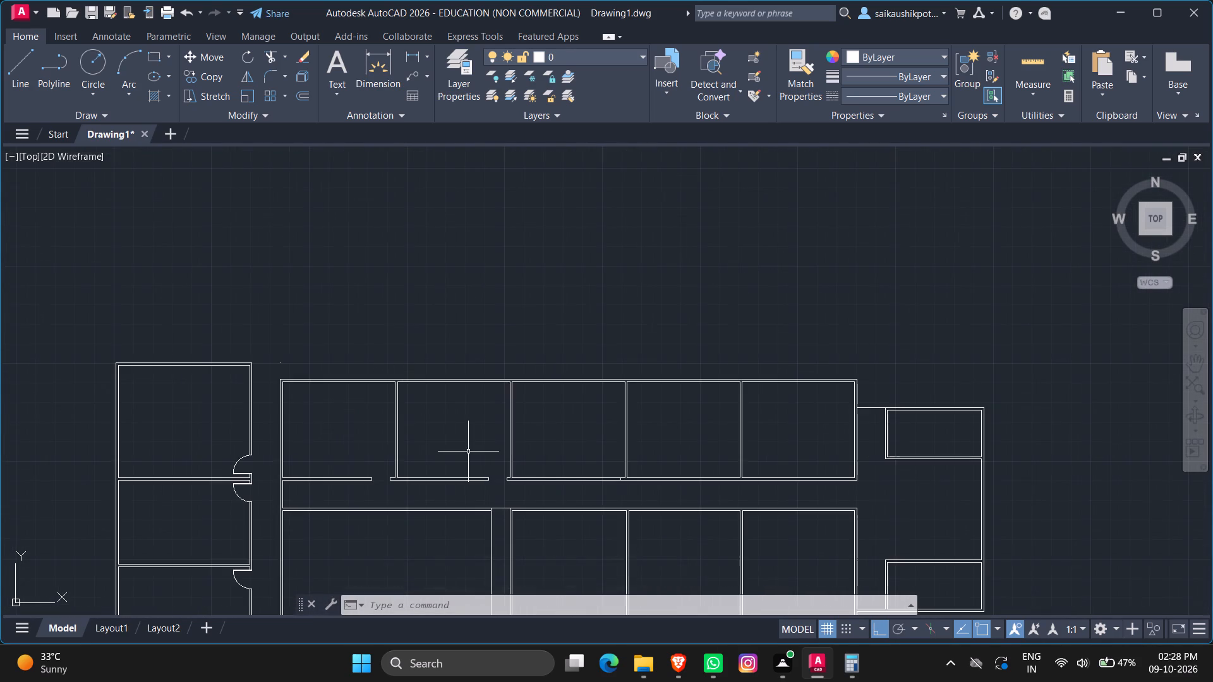
pyautogui.scroll(2, 487, 501)
pyautogui.hotkey('ctrl', 'z')
pyautogui.hotkey('ctrl', 'z')
pyautogui.hotkey('ctrl', 'z')
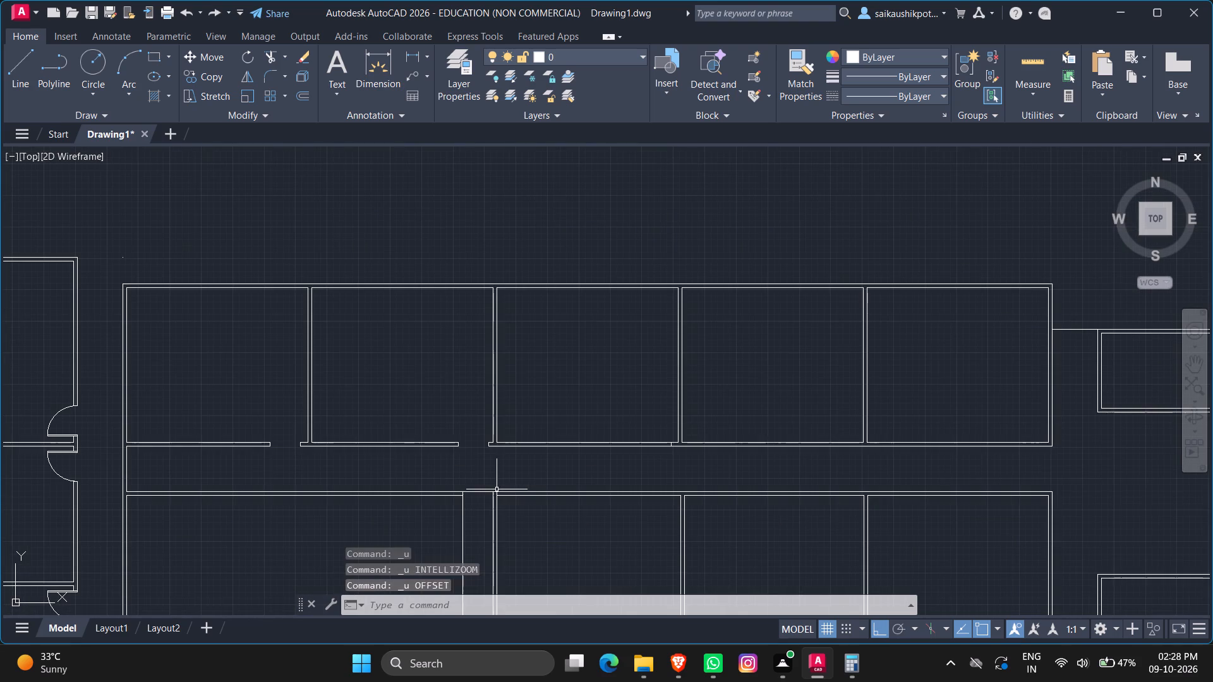
pyautogui.hotkey('ctrl', 'z')
pyautogui.hotkey('ctrl', 'z')
pyautogui.hotkey('ctrl', 'z')
pyautogui.hotkey('ctrl', 'z')
pyautogui.hotkey('ctrl', 'z')
pyautogui.hotkey('ctrl', 'z')
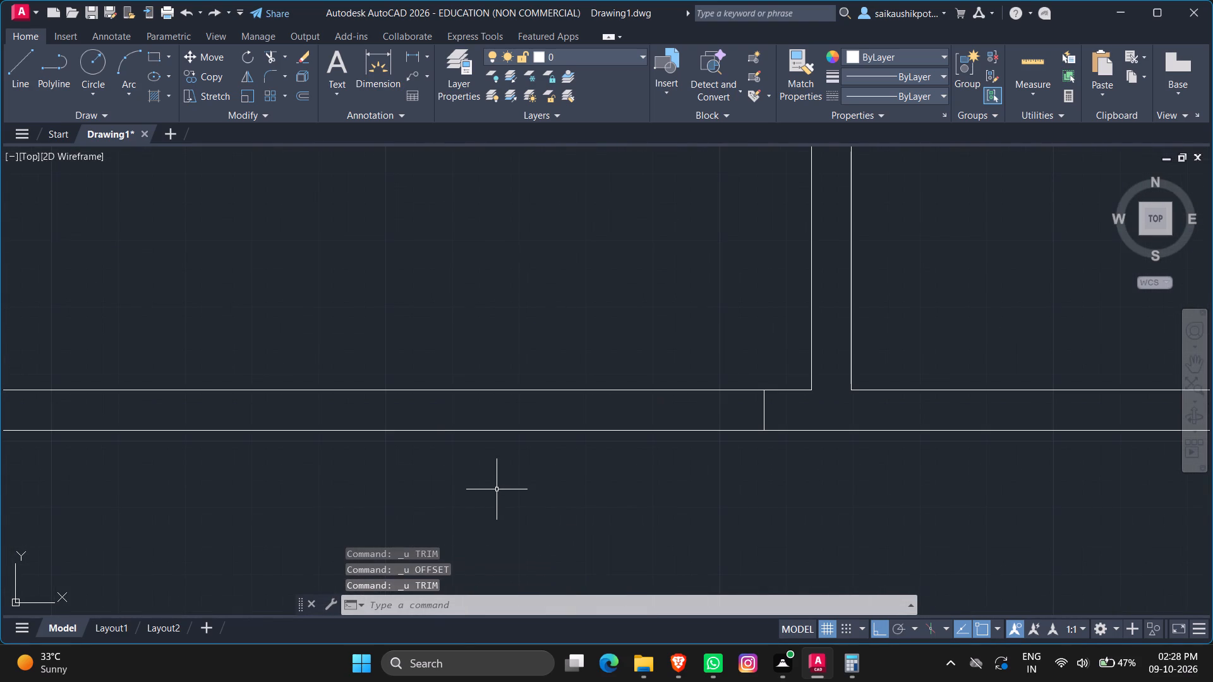
pyautogui.hotkey('ctrl', 'z')
pyautogui.hotkey('ctrl', 'z')
# Draw a vertical line across the second north room's south wall, just east of its west partition.
pyautogui.scroll(-3, 517, 481)
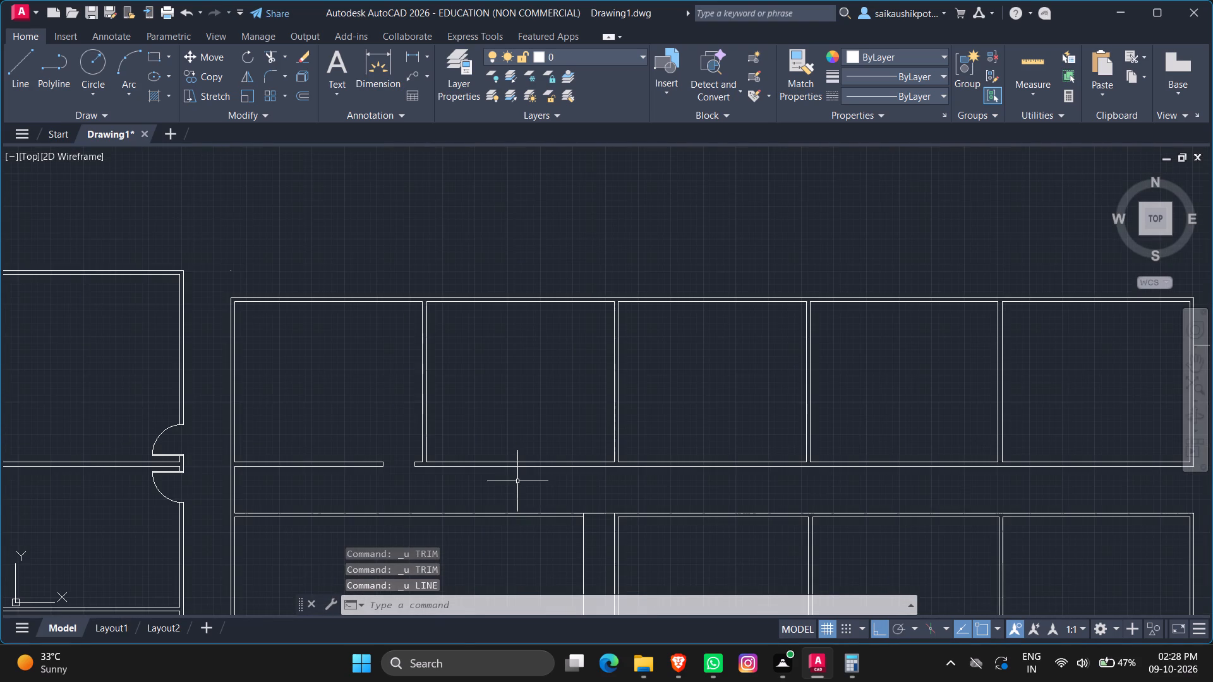
pyautogui.scroll(3, 517, 481)
pyautogui.scroll(-2, 811, 503)
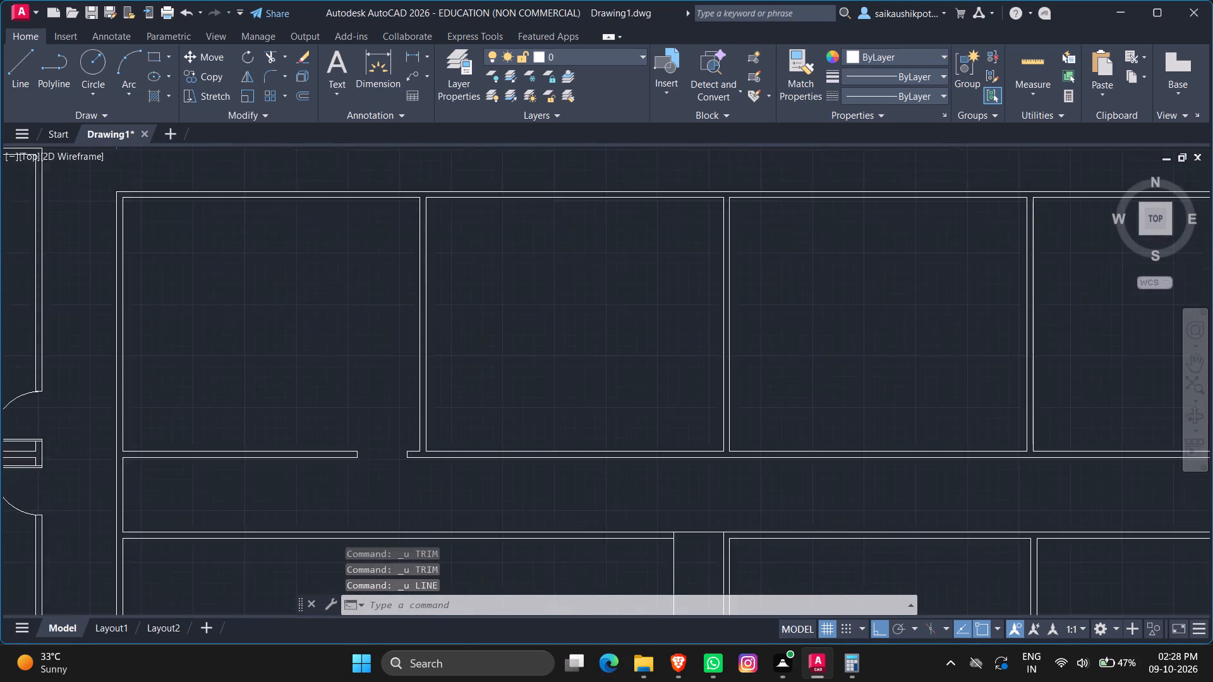
pyautogui.scroll(2, 541, 494)
pyautogui.scroll(2, 588, 460)
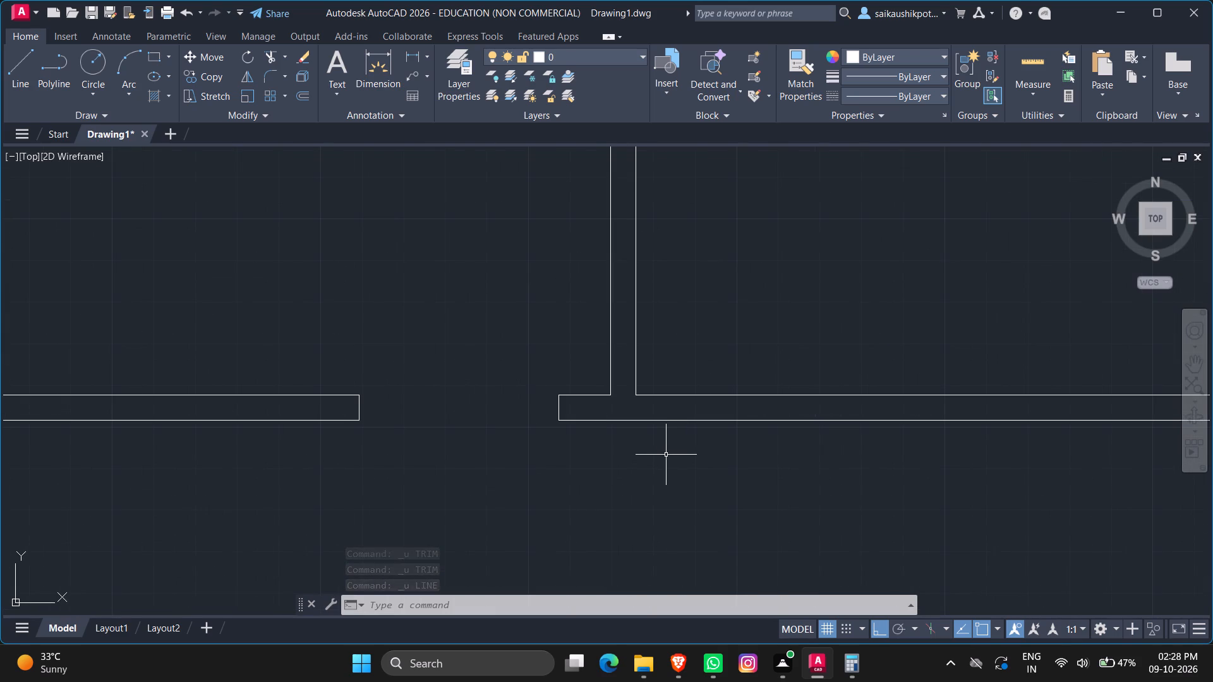
pyautogui.scroll(1, 666, 455)
pyautogui.press('l')
pyautogui.press('Return')
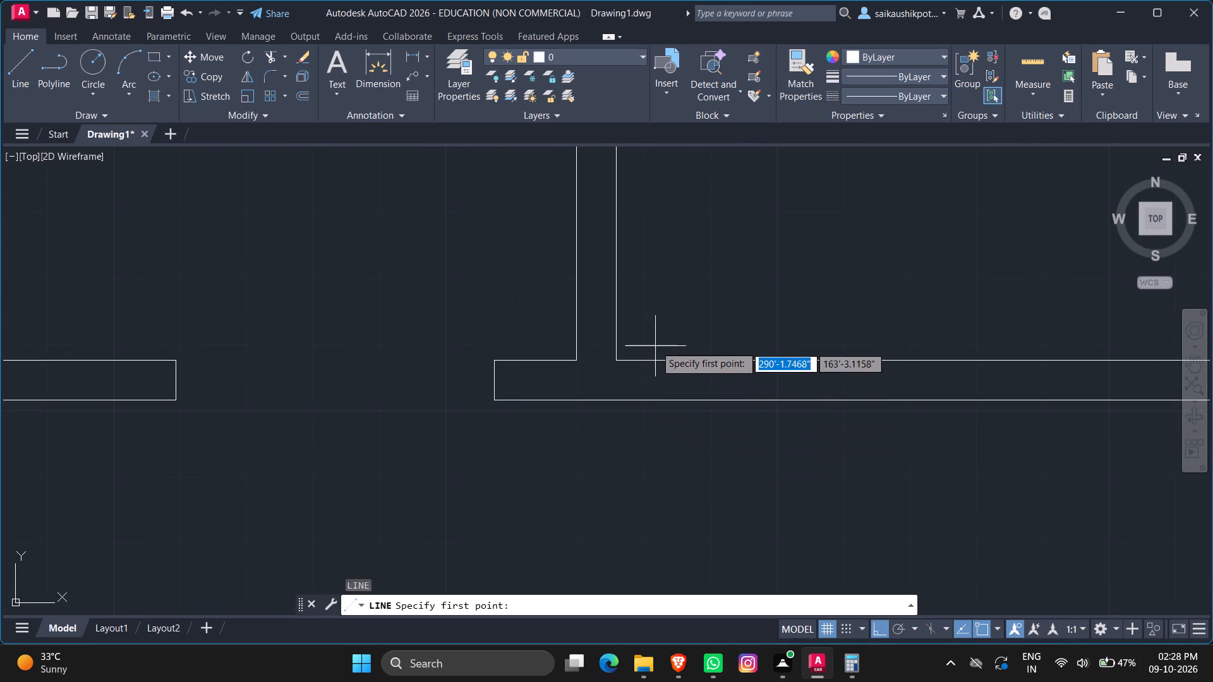
pyautogui.scroll(1, 653, 344)
pyautogui.click(655, 333)
pyautogui.click(641, 486)
pyautogui.press('Escape')
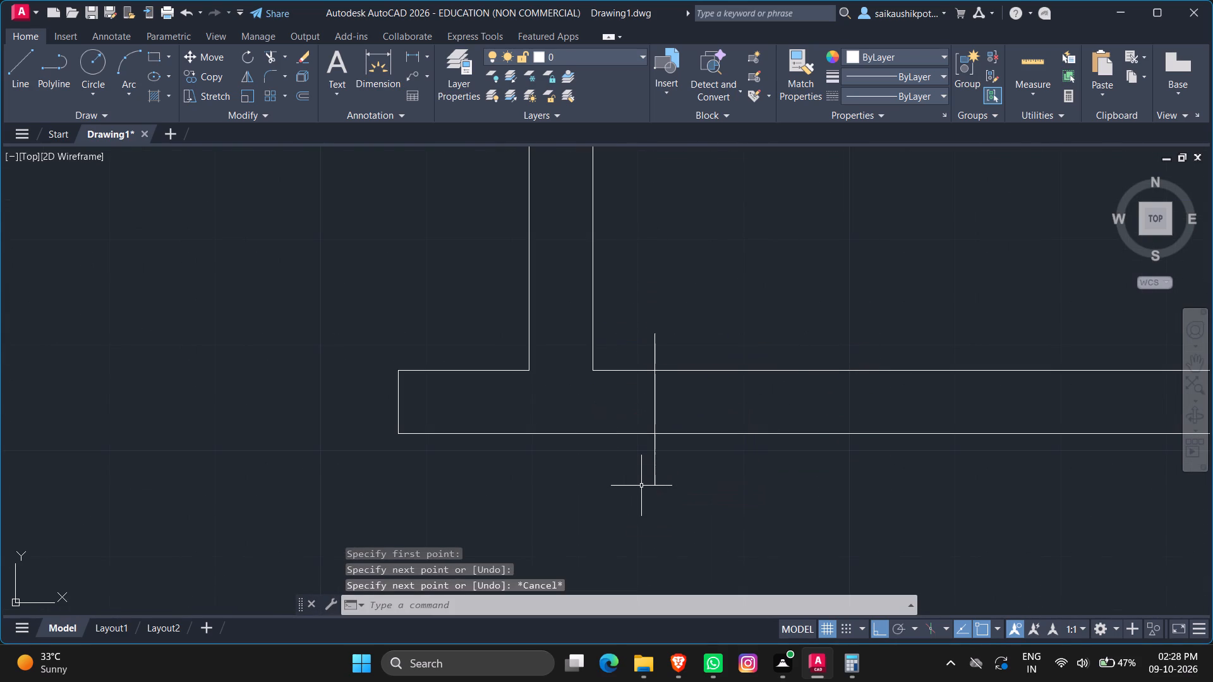
# Trim the line's two overhanging ends to the second room's south wall faces.
pyautogui.write('TR')
pyautogui.press('Return')
pyautogui.press('Return')
pyautogui.click(649, 457)
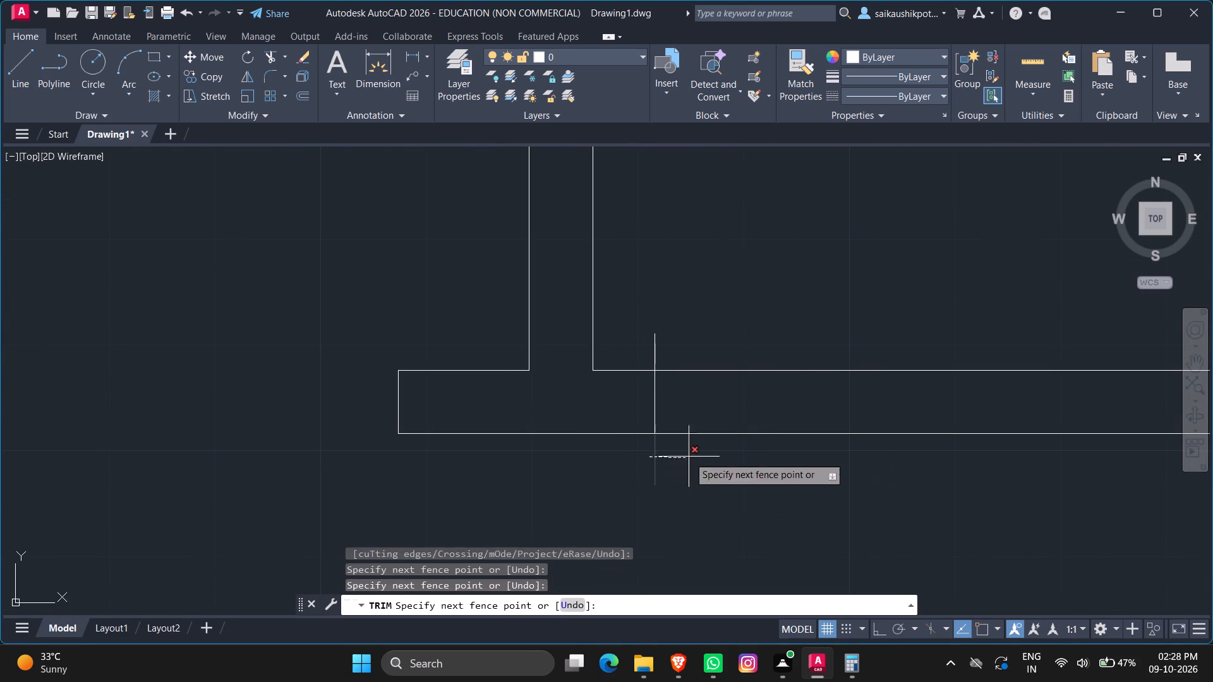
pyautogui.click(689, 457)
pyautogui.click(654, 345)
pyautogui.click(673, 350)
pyautogui.press('Escape')
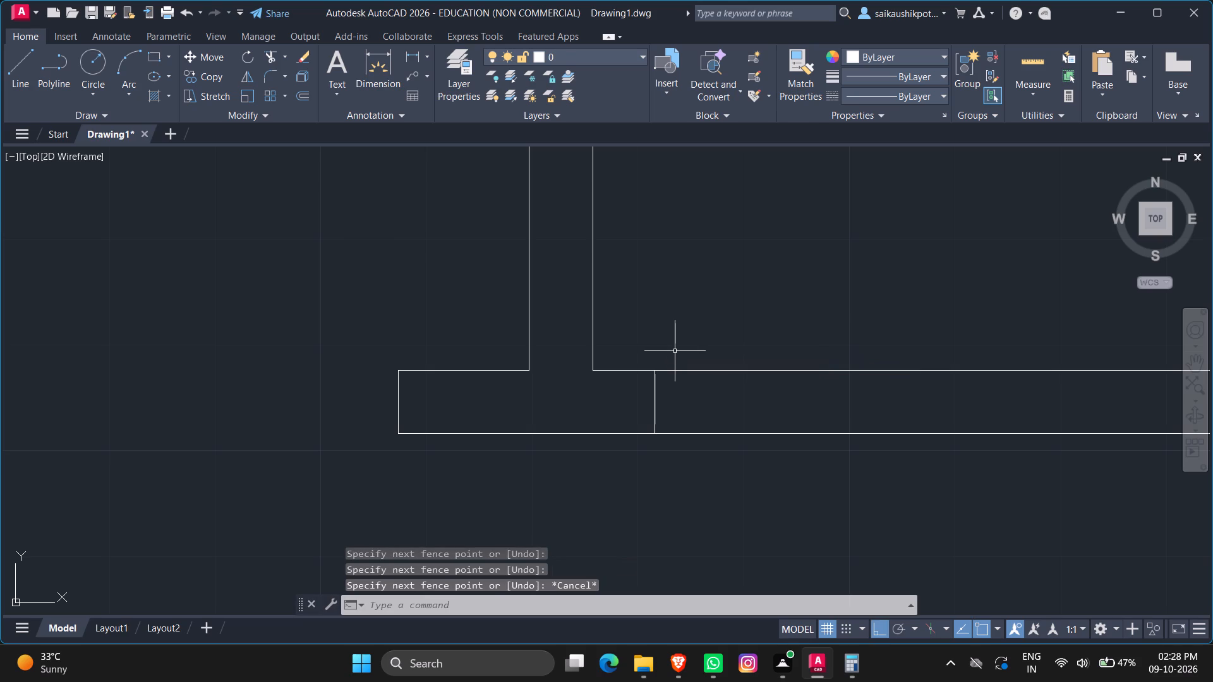
# Offset the second room's west-end jamb line 4' to the east.
pyautogui.press('o')
pyautogui.press('Return')
pyautogui.write("4'")
pyautogui.press('Return')
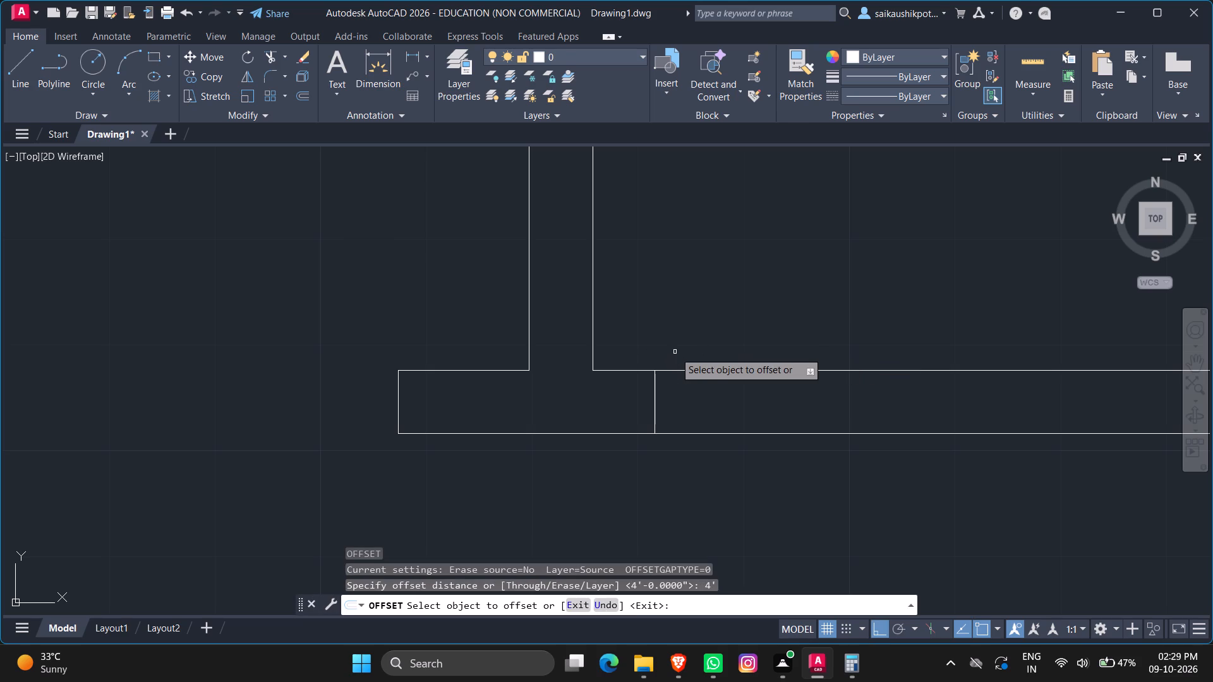
pyautogui.click(655, 388)
pyautogui.scroll(-2, 748, 425)
pyautogui.click(927, 325)
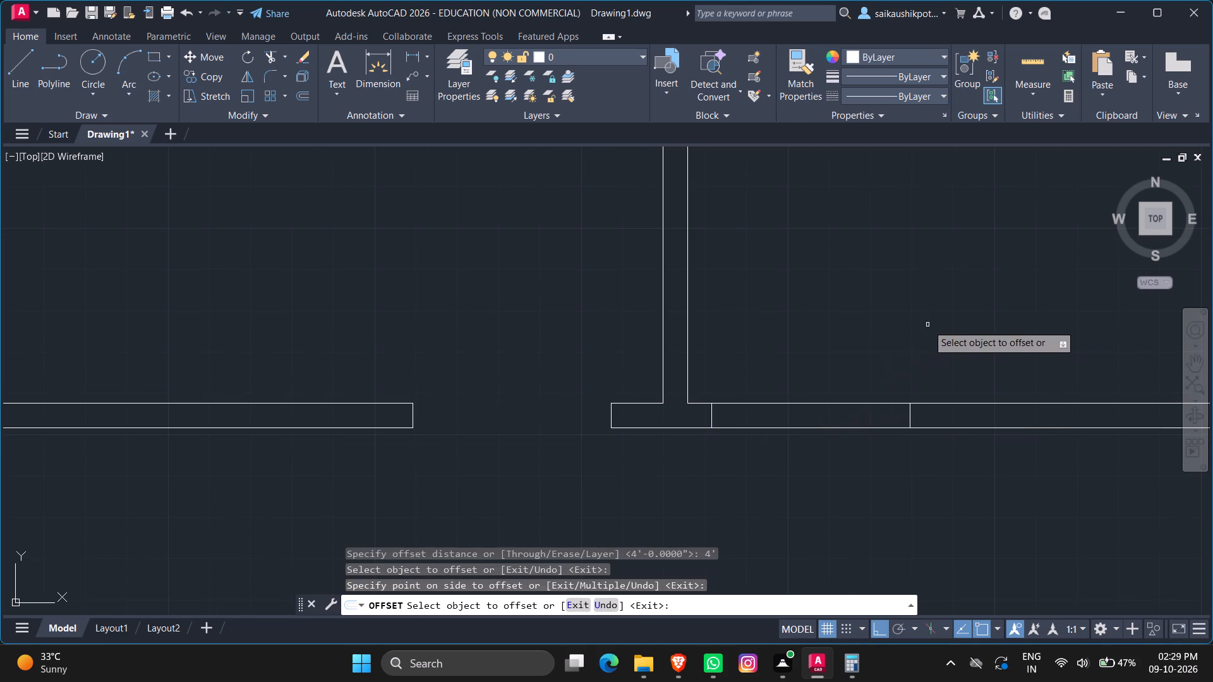
pyautogui.press('Escape')
pyautogui.press('Escape')
# Trim both south wall lines between the two jambs to open the second room's west-end doorway.
pyautogui.write('TR')
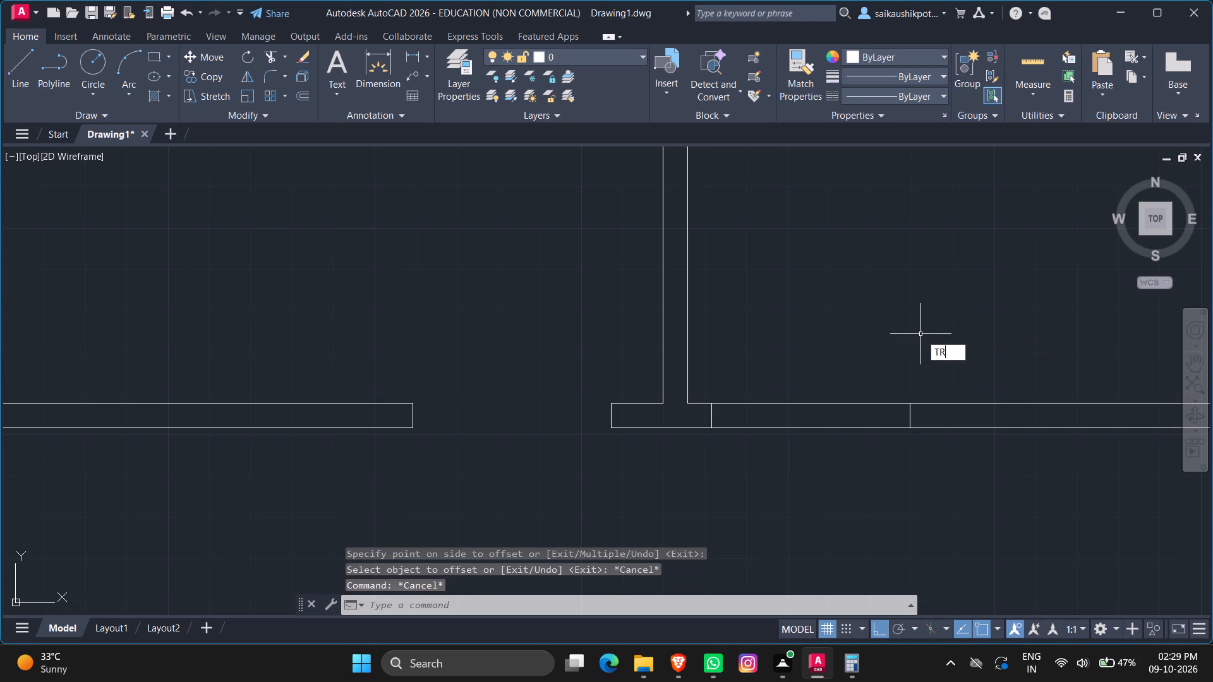
pyautogui.press('Return')
pyautogui.press('Return')
pyautogui.click(830, 498)
pyautogui.click(847, 316)
pyautogui.press('Escape')
pyautogui.scroll(-3, 821, 352)
pyautogui.press('Escape')
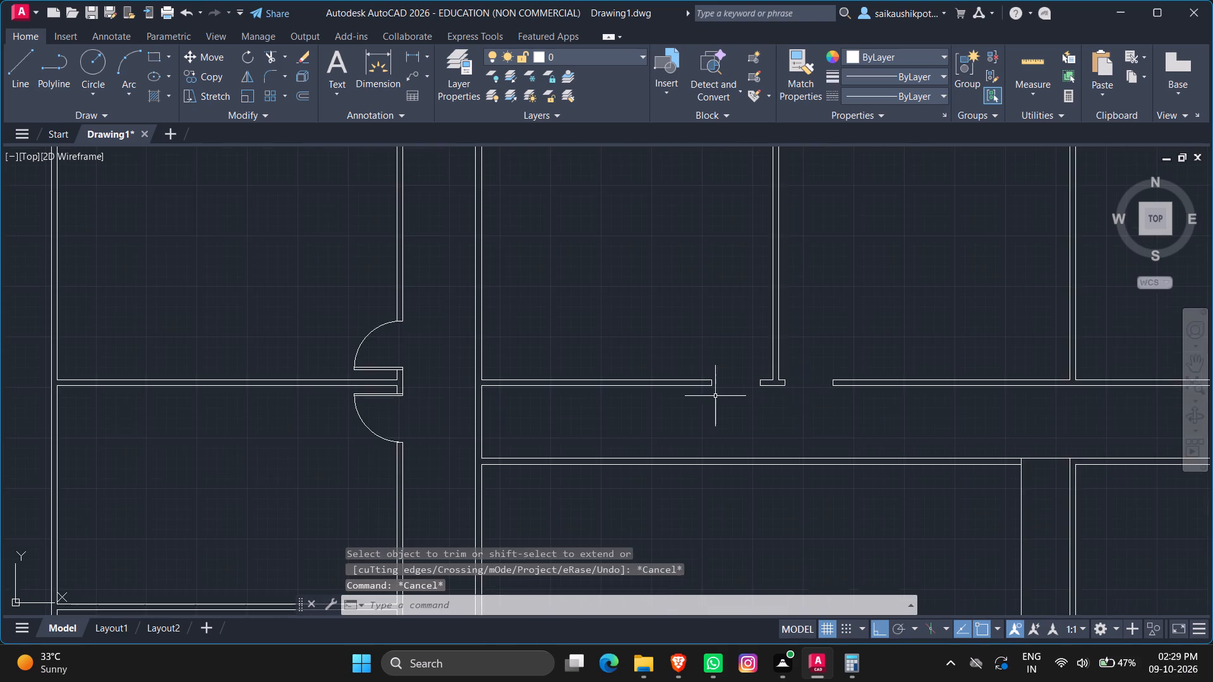
# Draw a vertical line across the second north room's south wall, just west of its east partition.
pyautogui.scroll(-2, 715, 396)
pyautogui.scroll(2, 910, 396)
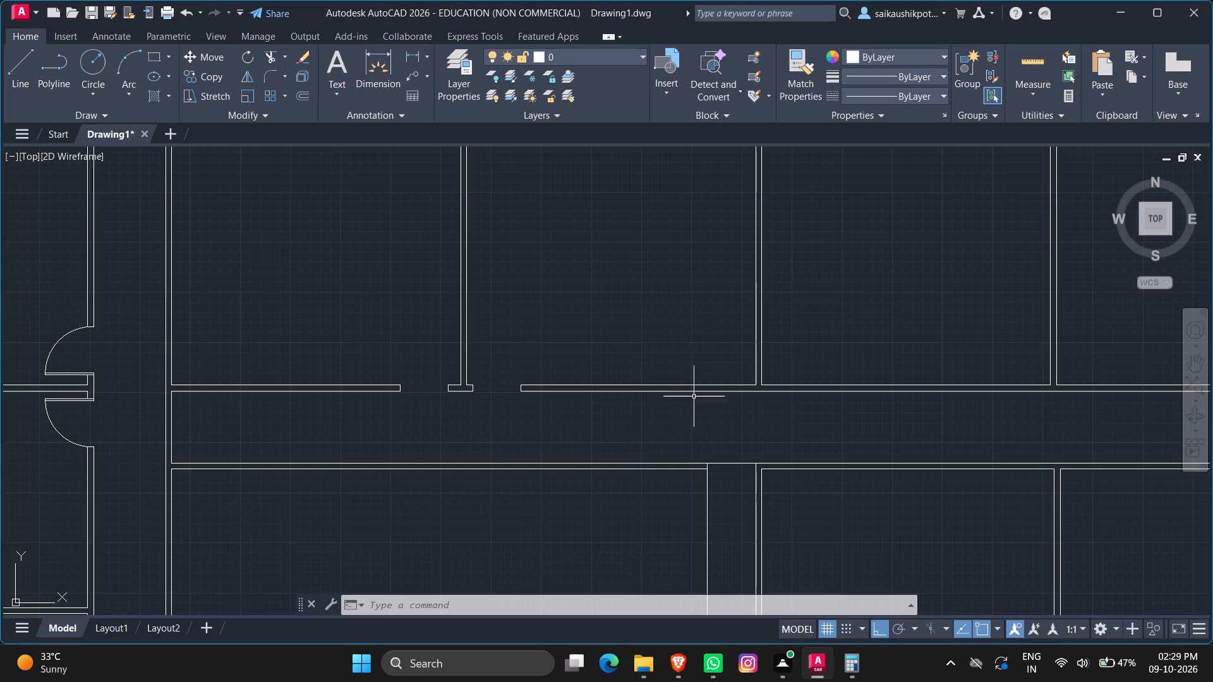
pyautogui.scroll(3, 745, 402)
pyautogui.press('Escape')
pyautogui.press('Escape')
pyautogui.press('l')
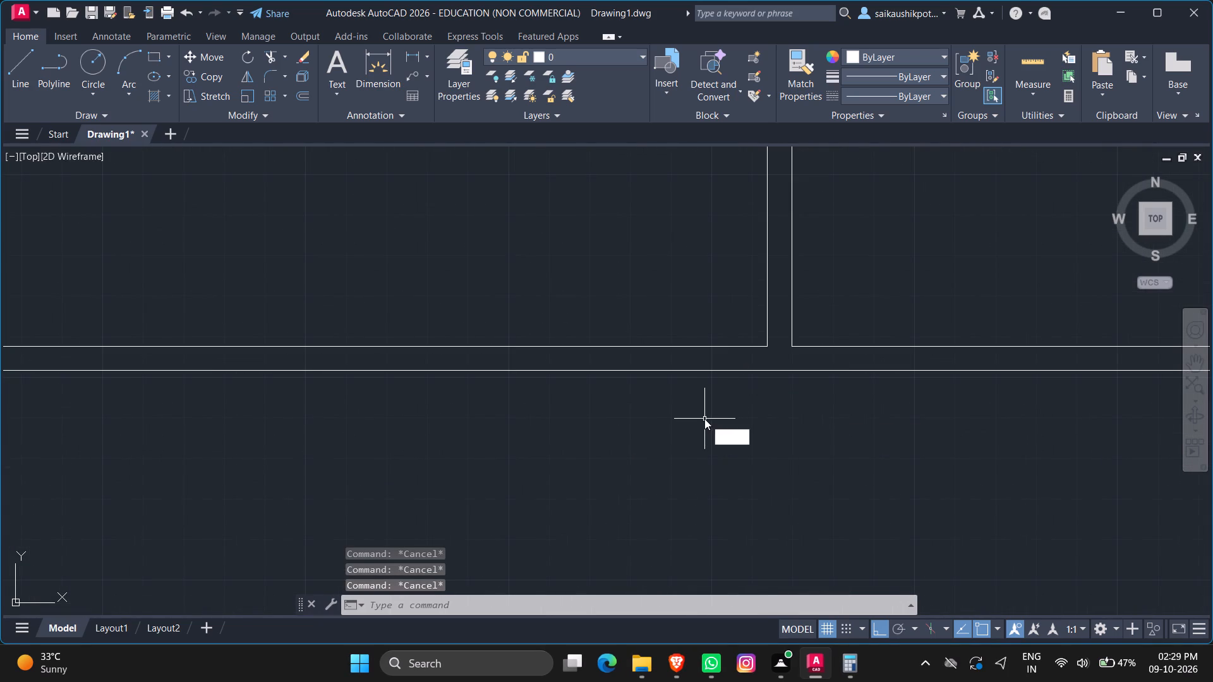
pyautogui.press('Return')
pyautogui.click(730, 329)
pyautogui.click(728, 414)
pyautogui.press('Escape')
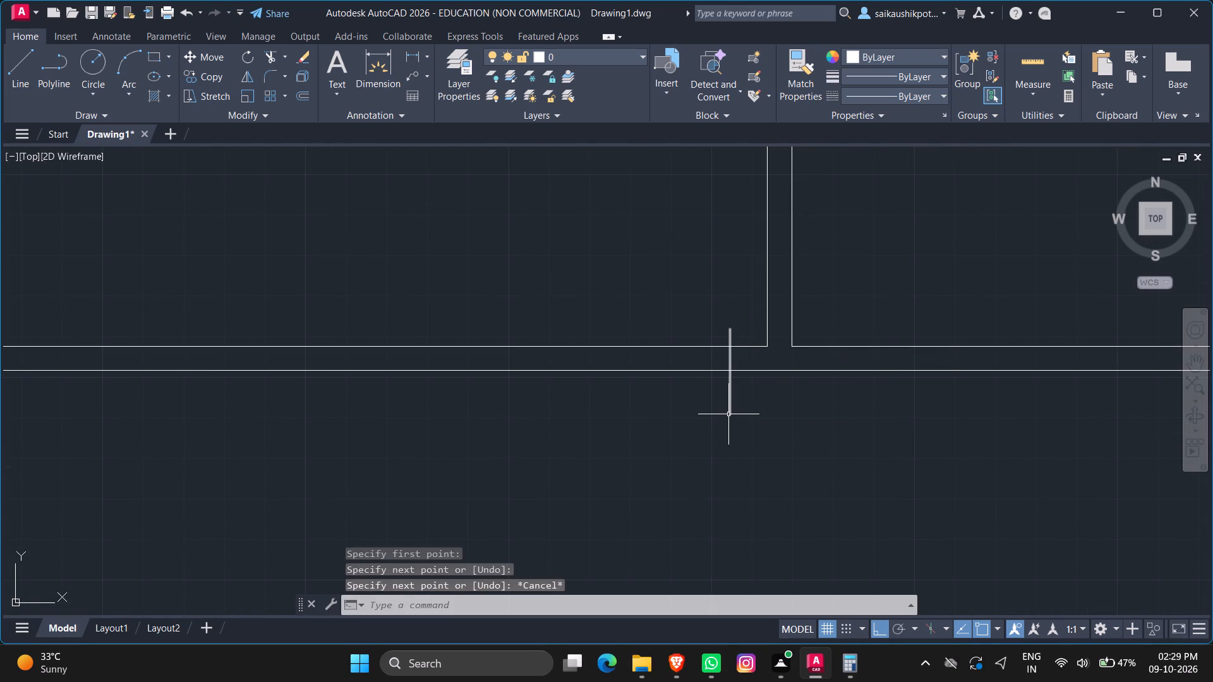
# Trim the overhanging ends of the second room's east-end line to the south wall faces.
pyautogui.write('TR')
pyautogui.press('Return')
pyautogui.press('Return')
pyautogui.moveTo(765, 399); pyautogui.dragTo(755, 397)
pyautogui.click(704, 386)
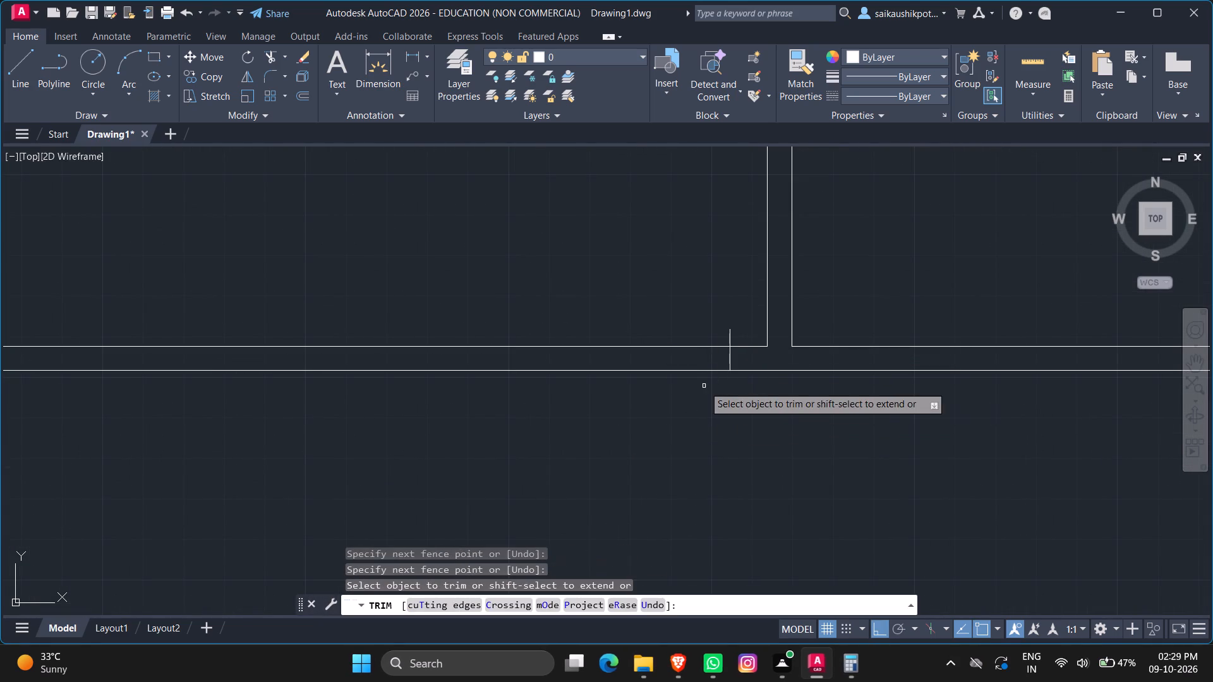
pyautogui.click(735, 341)
pyautogui.click(722, 340)
pyautogui.press('Escape')
pyautogui.press('Escape')
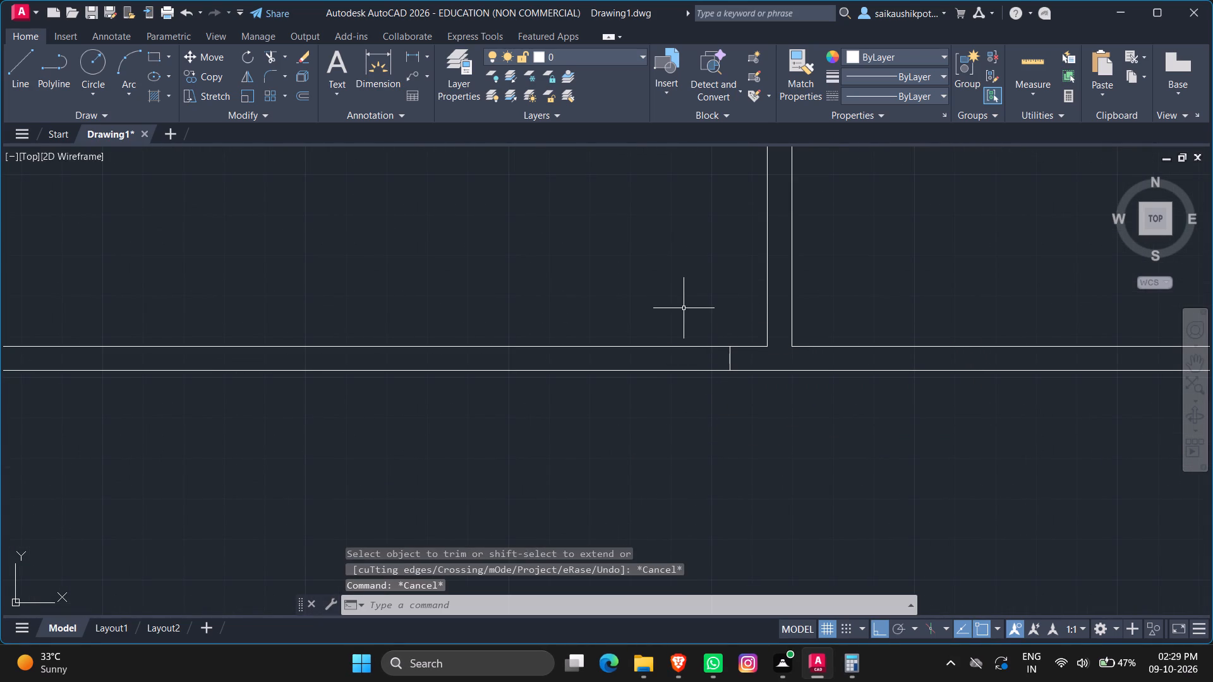
# Offset the second room's east-end jamb line 4' to the west.
pyautogui.press('o')
pyautogui.press('Return')
pyautogui.write("4'")
pyautogui.press('Return')
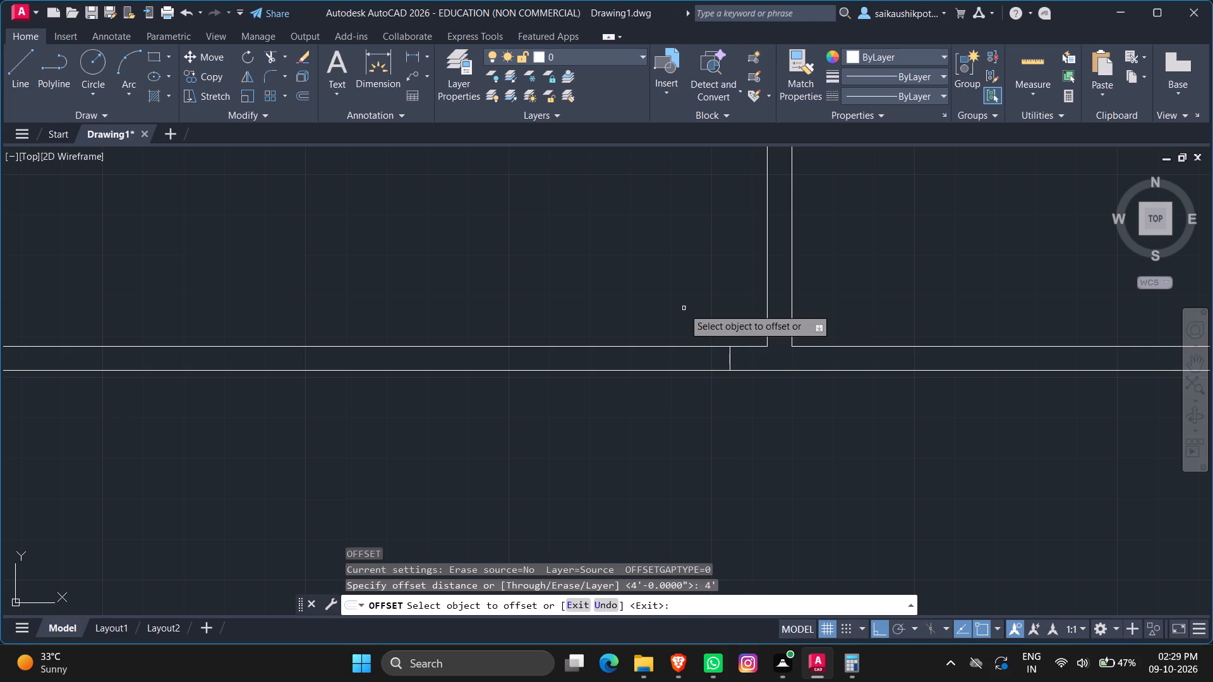
pyautogui.click(728, 357)
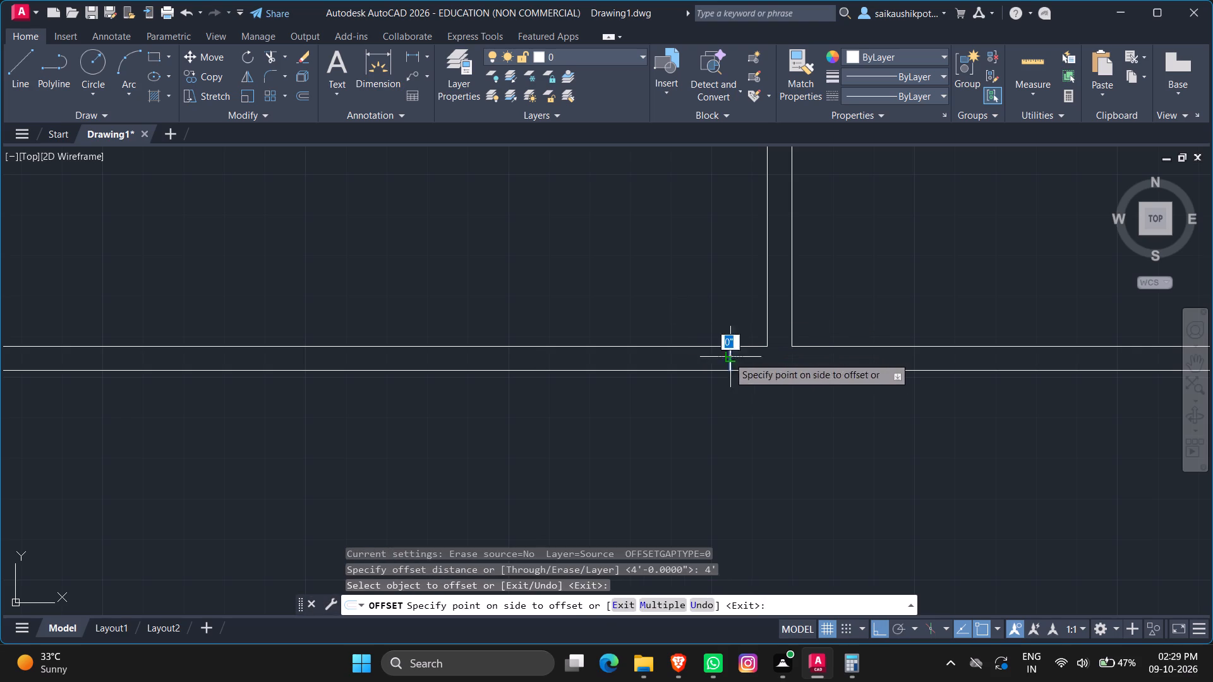
pyautogui.click(510, 372)
pyautogui.press('Escape')
pyautogui.press('Escape')
# Trim both south wall lines between the east-end jambs to open the second room's other doorway.
pyautogui.write('TR')
pyautogui.press('Return')
pyautogui.press('Return')
pyautogui.moveTo(608, 418); pyautogui.dragTo(608, 396)
pyautogui.click(627, 285)
pyautogui.press('Escape')
pyautogui.scroll(-2, 605, 406)
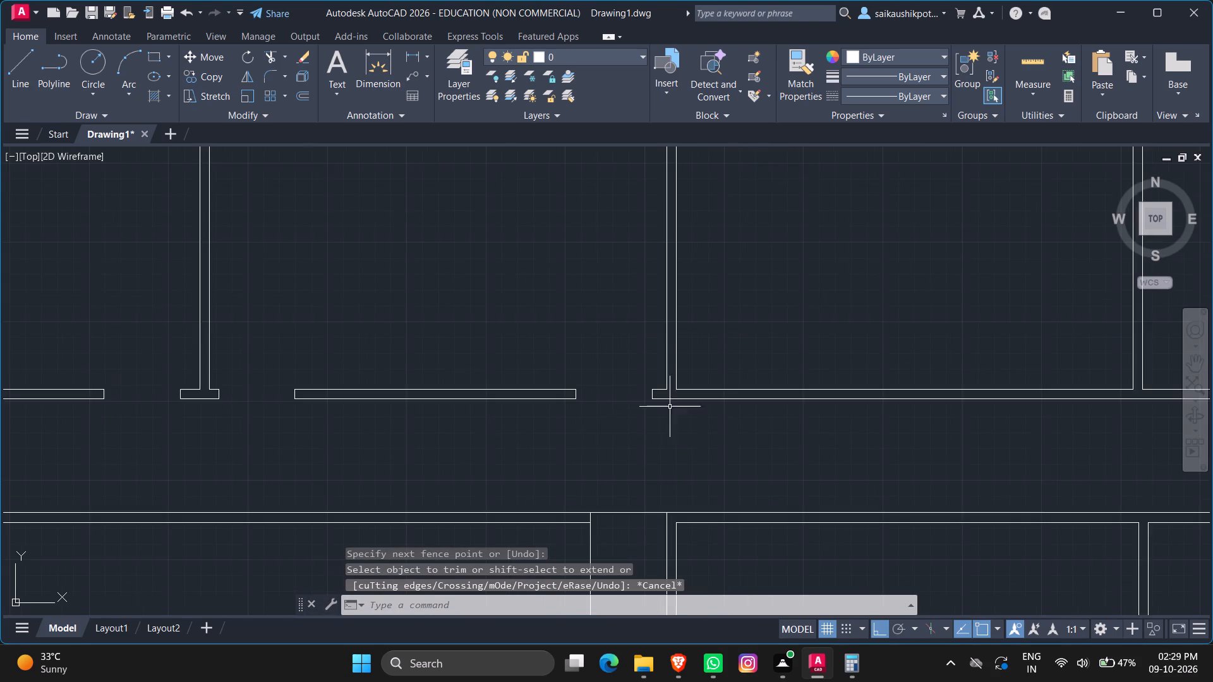
# Draw a vertical line across the third north room's south wall, just east of its west partition.
pyautogui.scroll(-2, 683, 407)
pyautogui.scroll(3, 709, 421)
pyautogui.press('l')
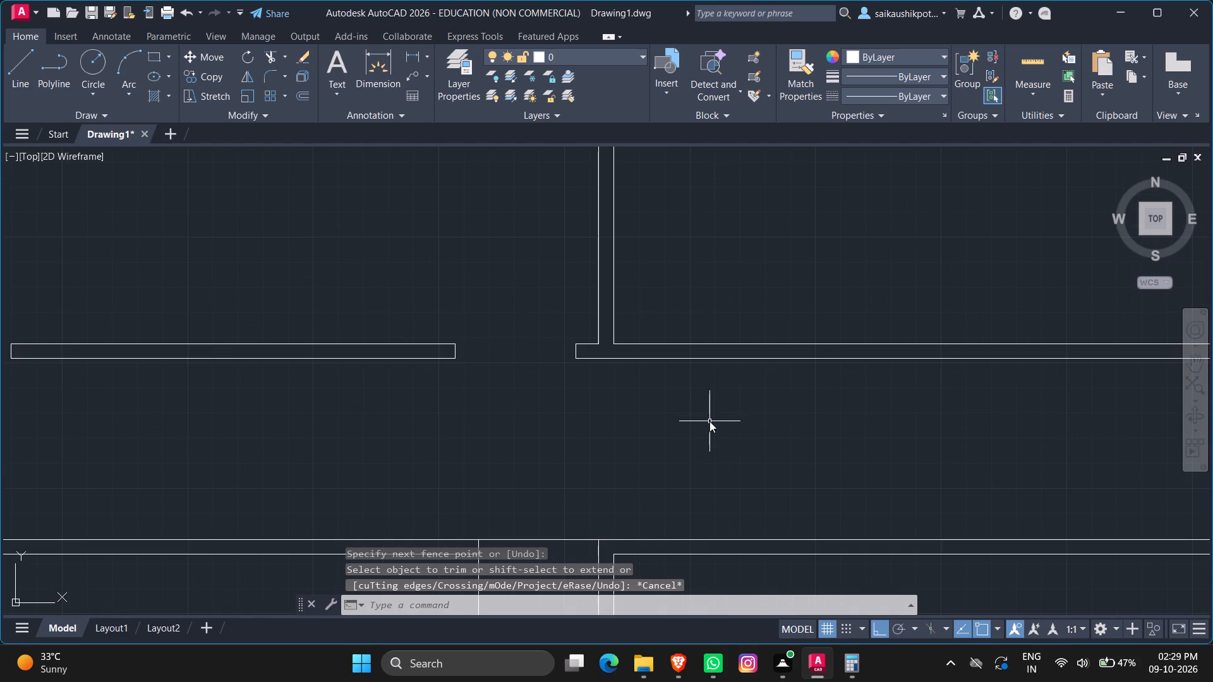
pyautogui.press('Return')
pyautogui.scroll(1, 683, 323)
pyautogui.scroll(2, 611, 366)
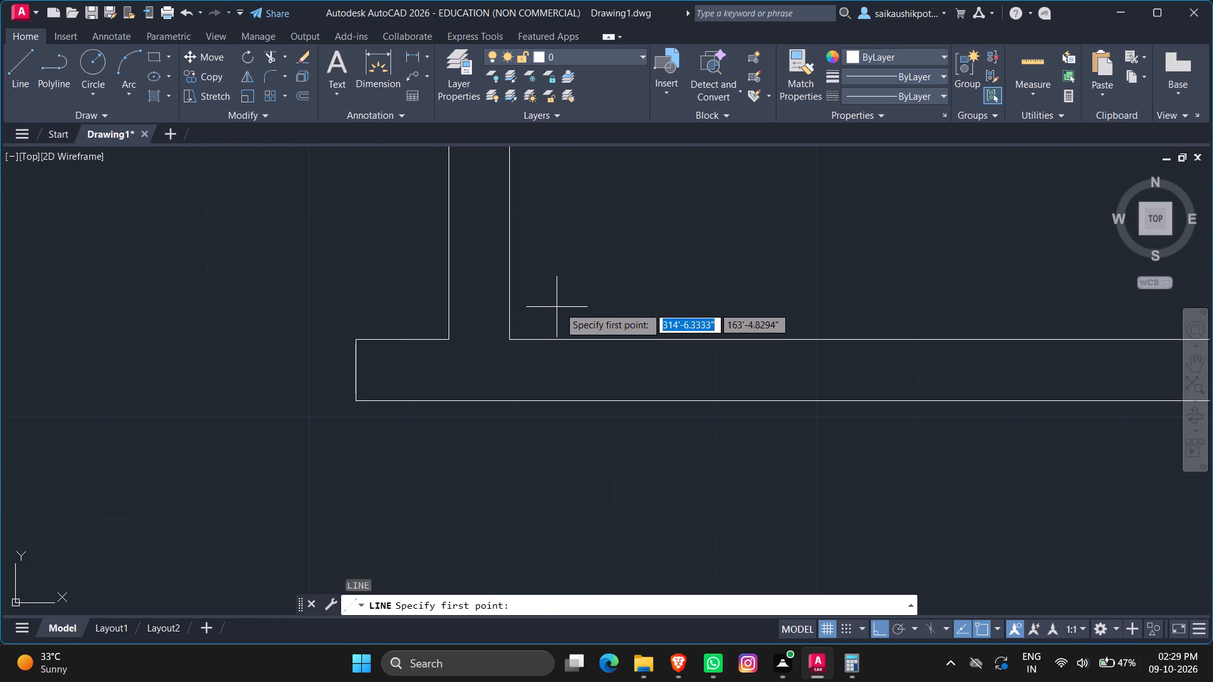
pyautogui.click(564, 310)
pyautogui.click(553, 433)
pyautogui.press('Escape')
# Trim the line's two overhanging ends to the third room's south wall faces.
pyautogui.write('TR')
pyautogui.press('Return')
pyautogui.press('Return')
pyautogui.moveTo(630, 441); pyautogui.dragTo(614, 438)
pyautogui.click(570, 417)
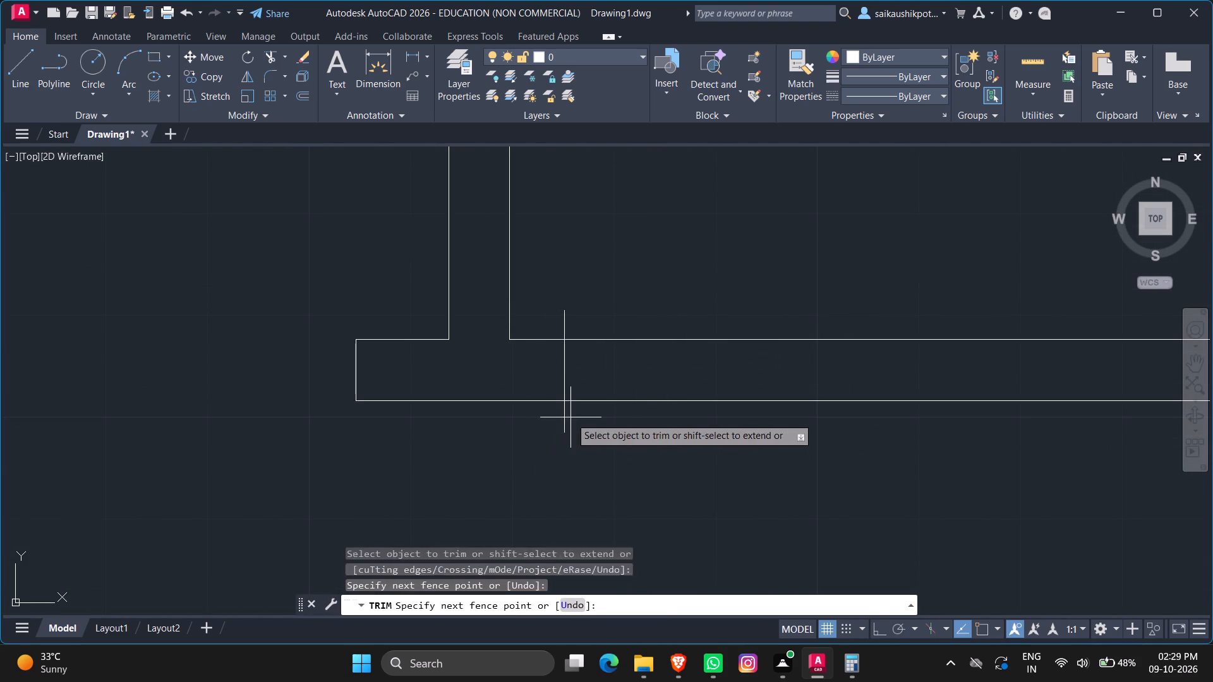
pyautogui.moveTo(572, 422); pyautogui.dragTo(541, 422)
pyautogui.click(505, 421)
pyautogui.moveTo(582, 419); pyautogui.dragTo(608, 419)
pyautogui.click(614, 419)
pyautogui.click(576, 438)
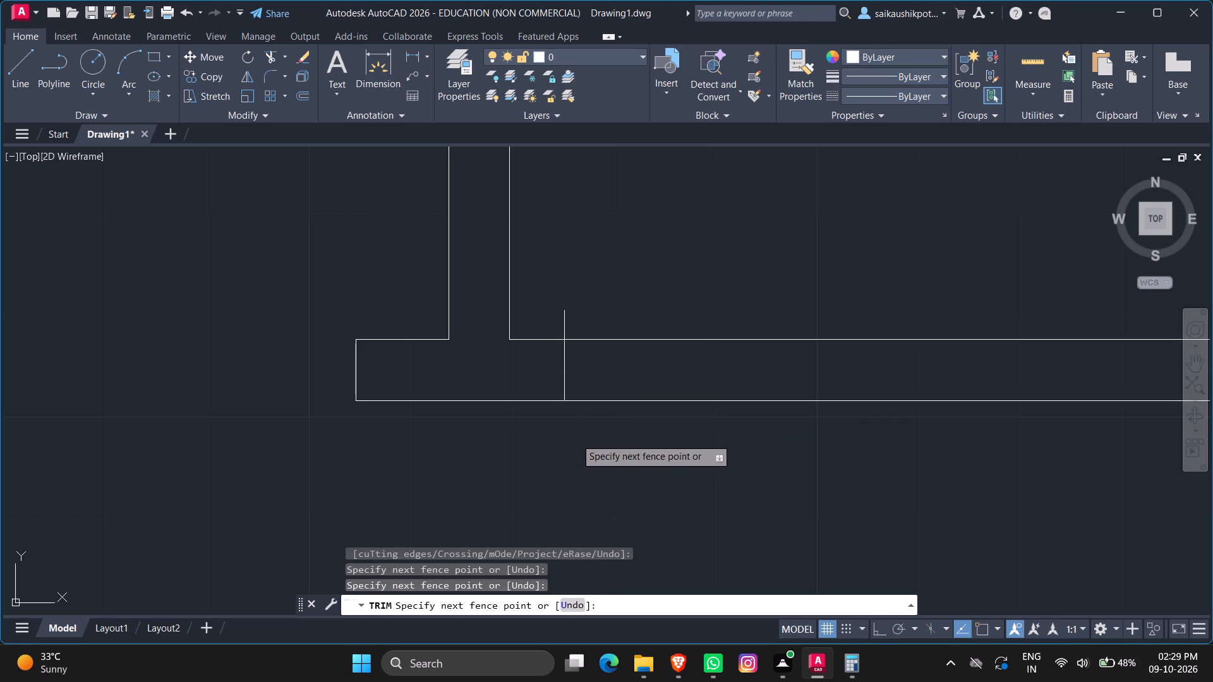
pyautogui.click(552, 323)
pyautogui.click(595, 321)
pyautogui.press('Escape')
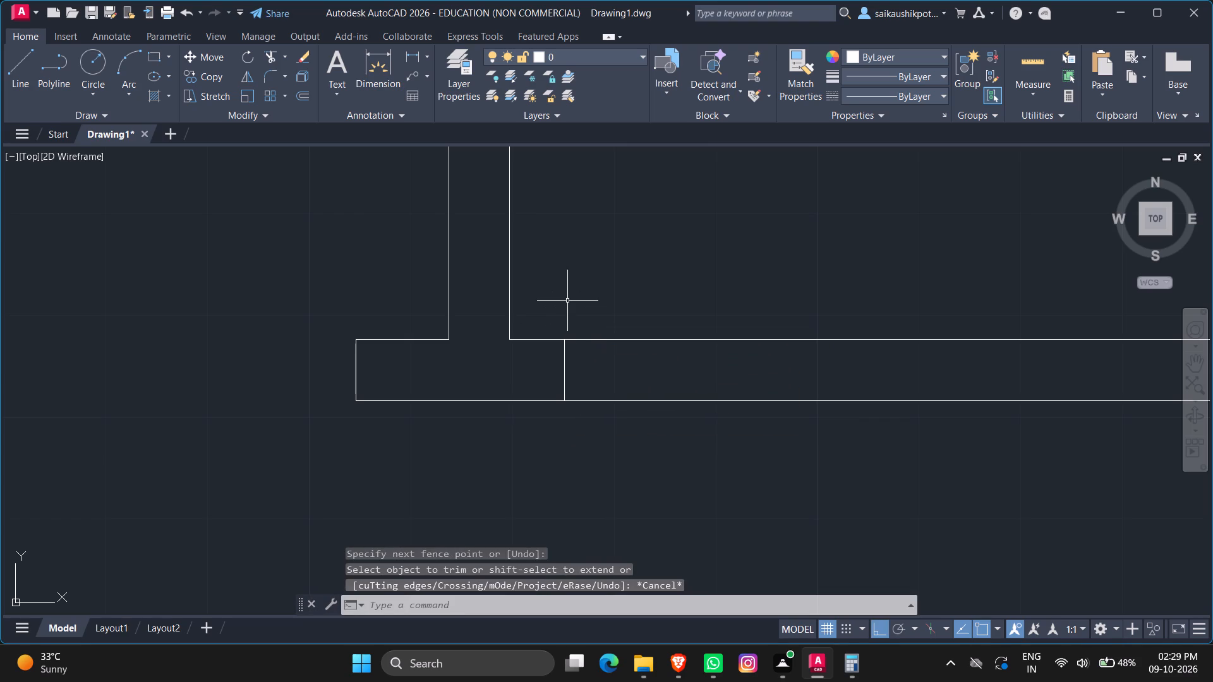
# Offset the third room's west-end jamb line 4' to the east.
pyautogui.press('o')
pyautogui.press('Return')
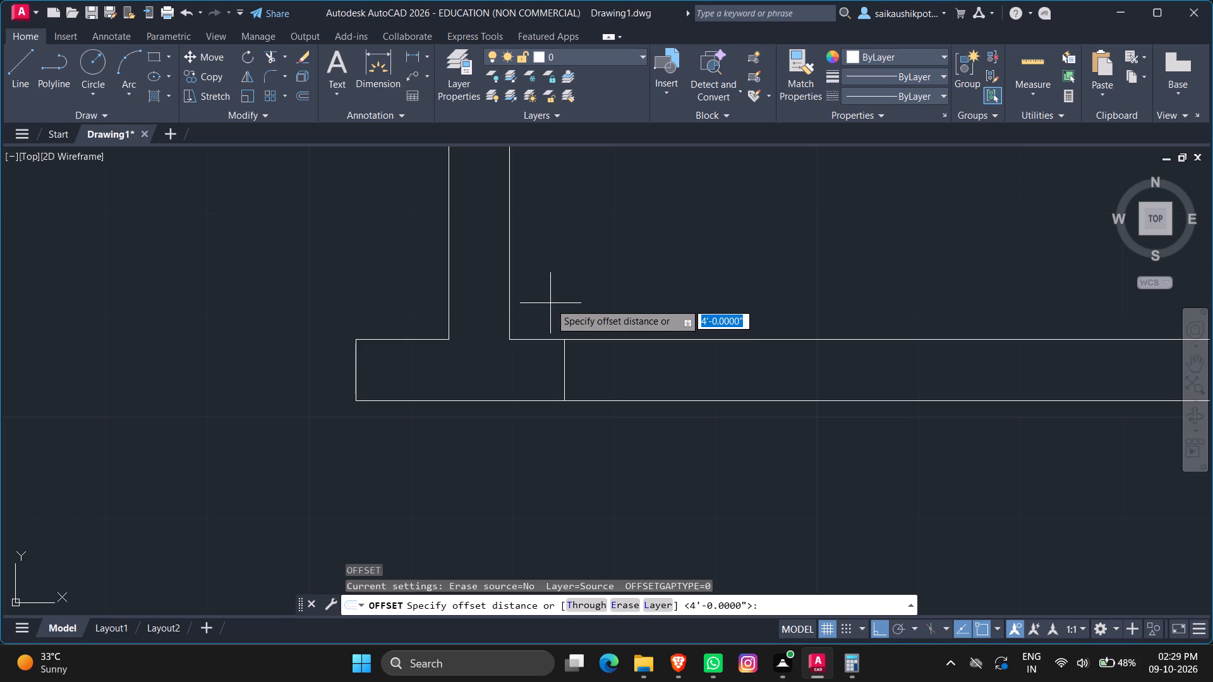
pyautogui.write("4'")
pyautogui.press('Return')
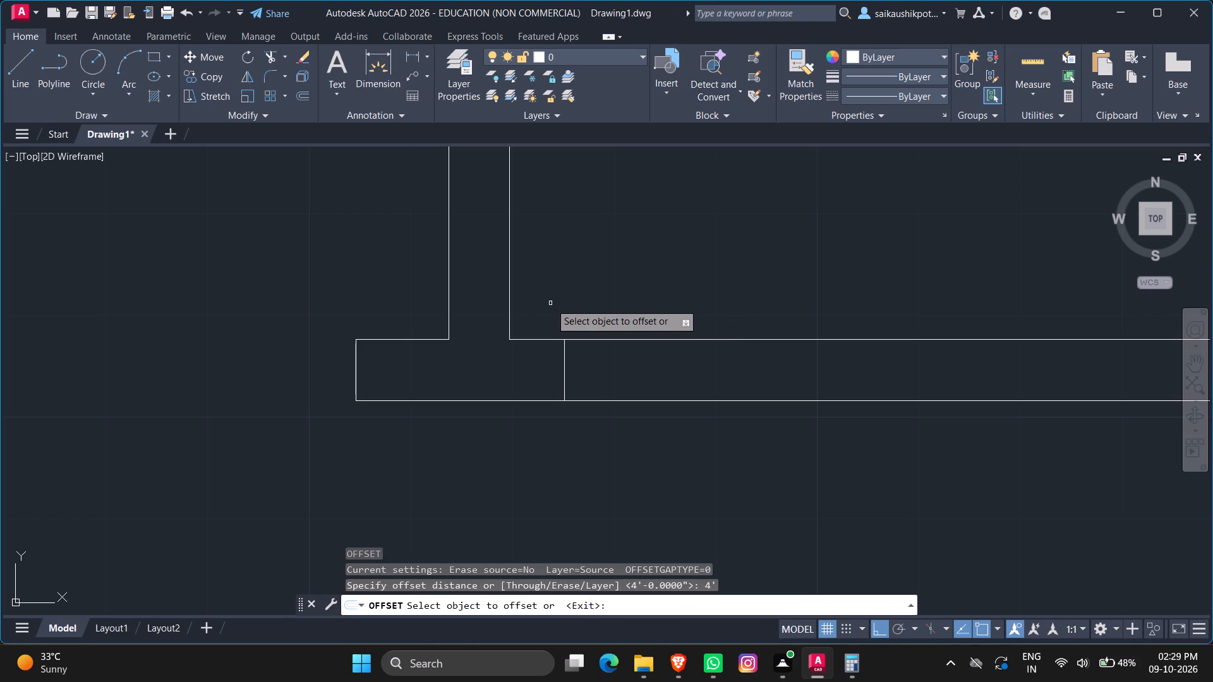
pyautogui.click(564, 359)
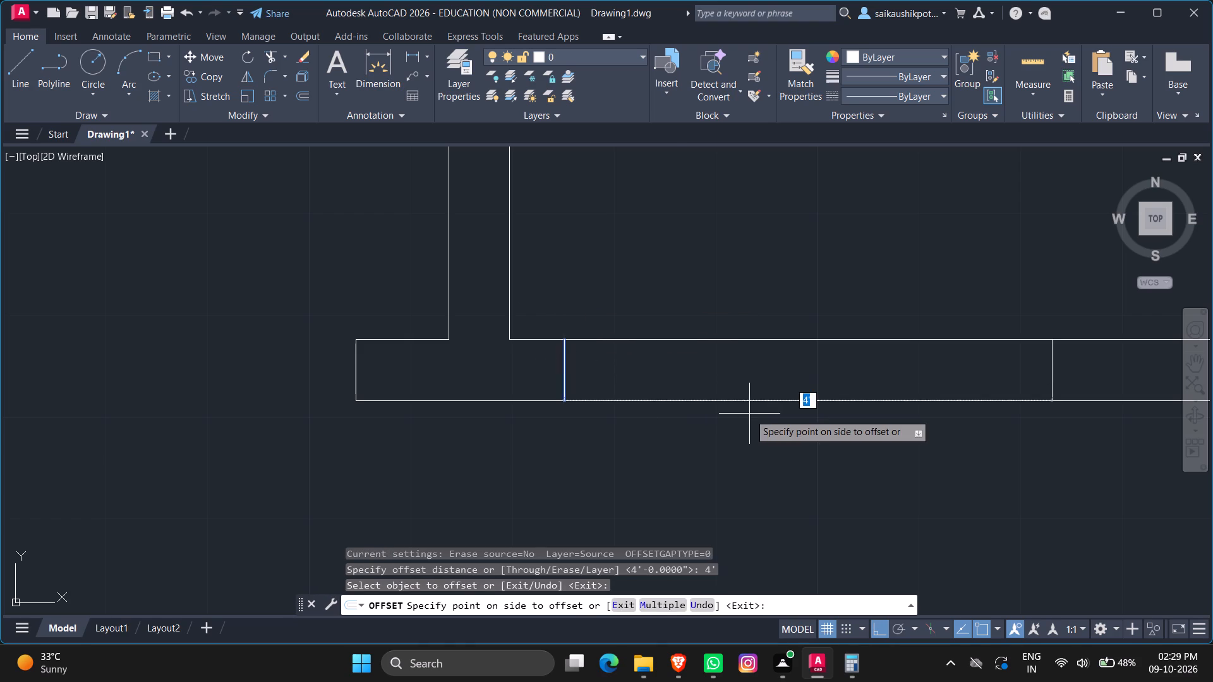
pyautogui.scroll(-2, 749, 414)
pyautogui.click(836, 473)
pyautogui.press('Escape')
pyautogui.press('Escape')
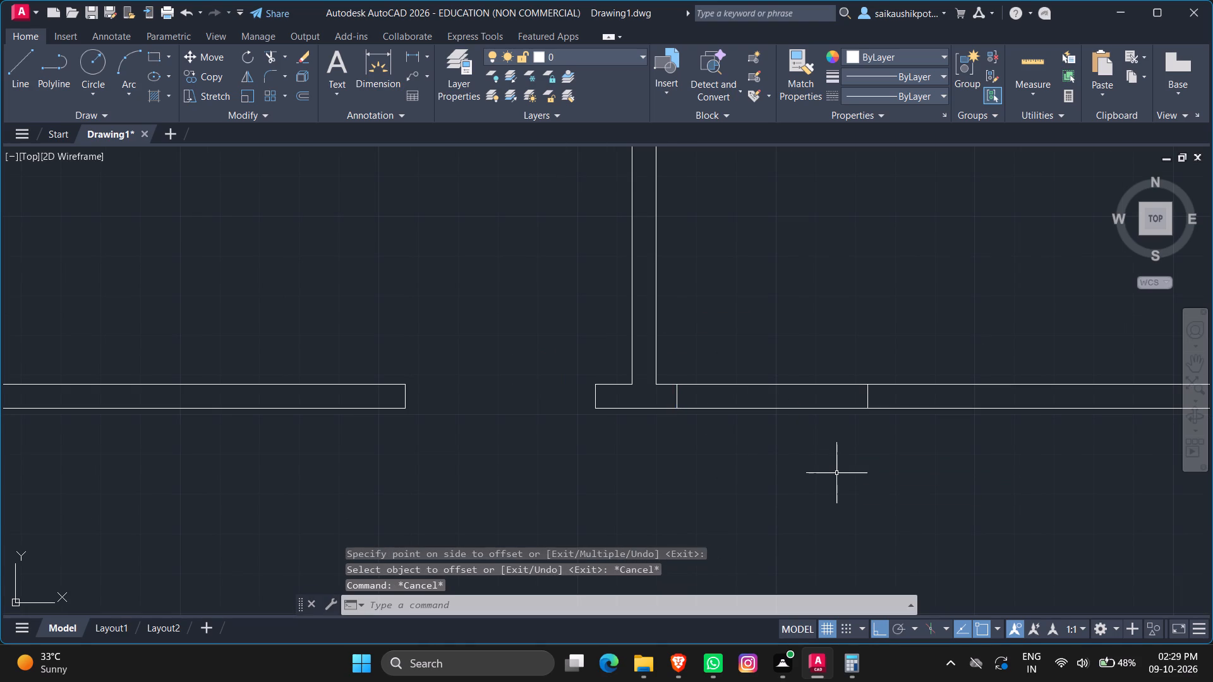
# Trim both south wall lines between the west-end jambs to open the third north room's doorway.
pyautogui.write('TR')
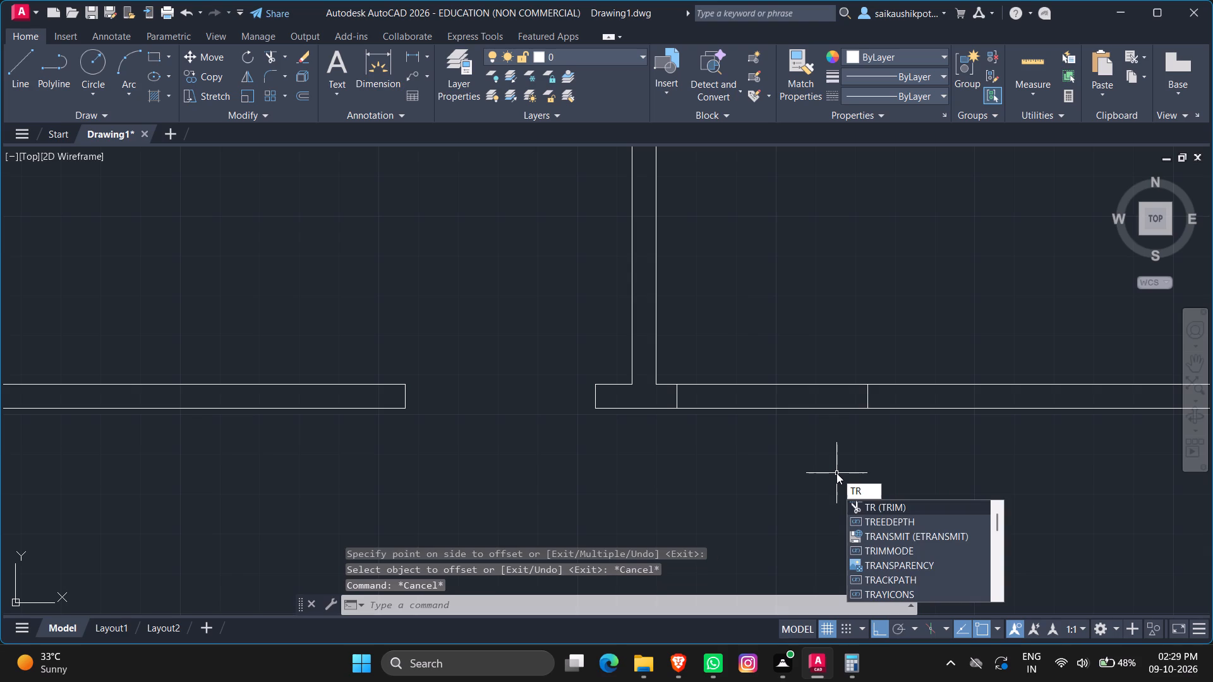
pyautogui.press('Return')
pyautogui.press('Return')
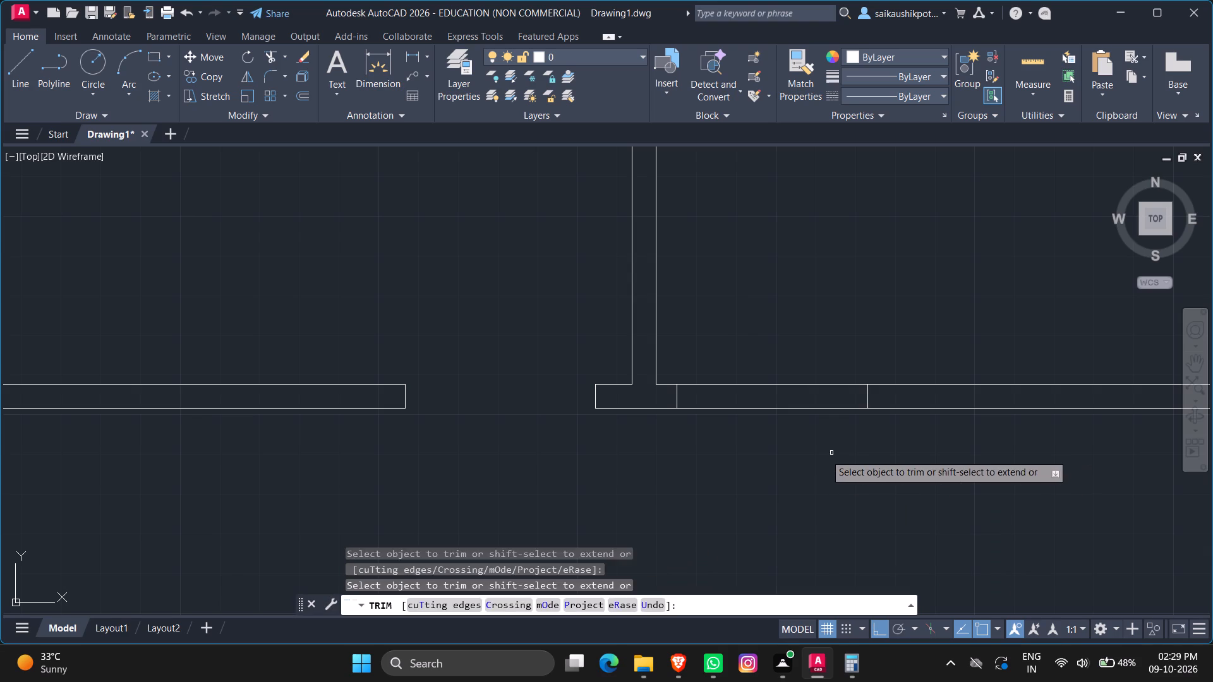
pyautogui.click(804, 445)
pyautogui.click(711, 275)
pyautogui.scroll(-5, 742, 356)
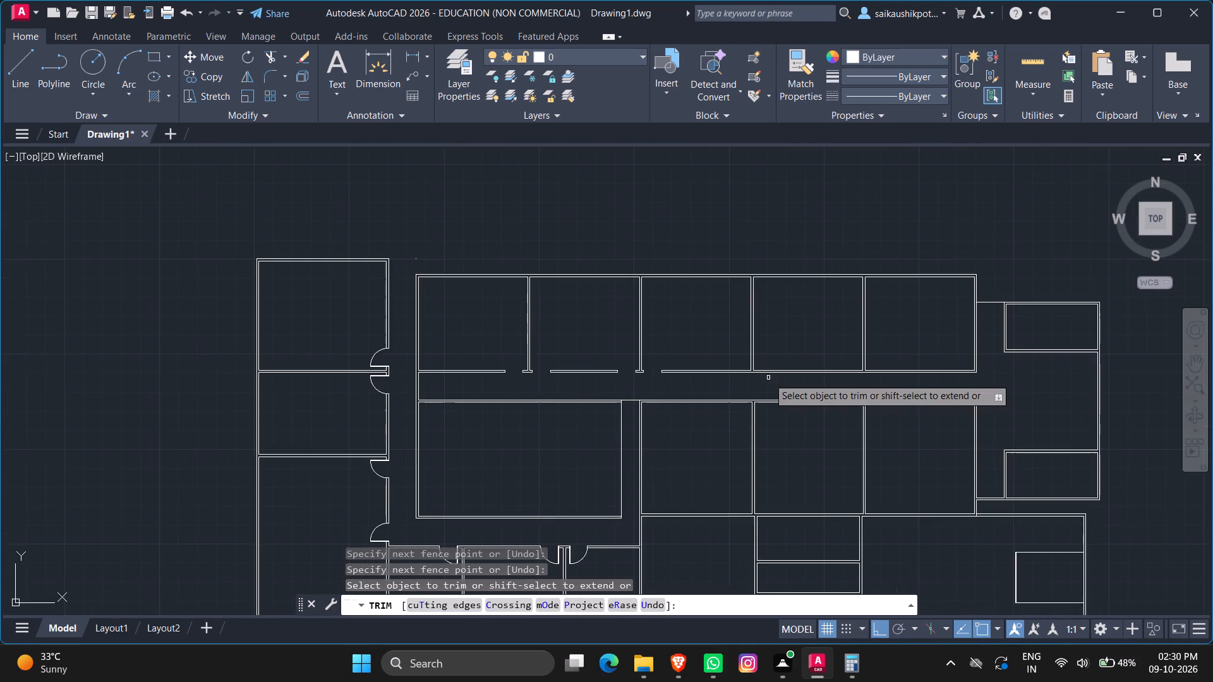
pyautogui.scroll(2, 725, 359)
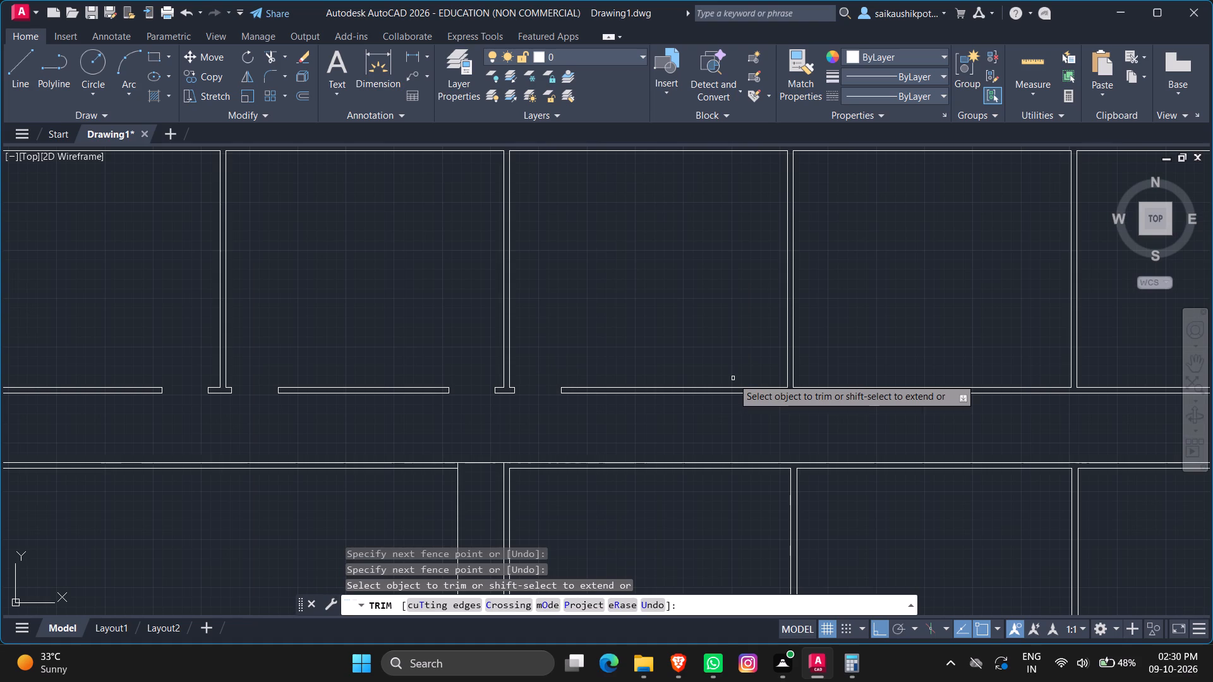
pyautogui.scroll(-2, 733, 378)
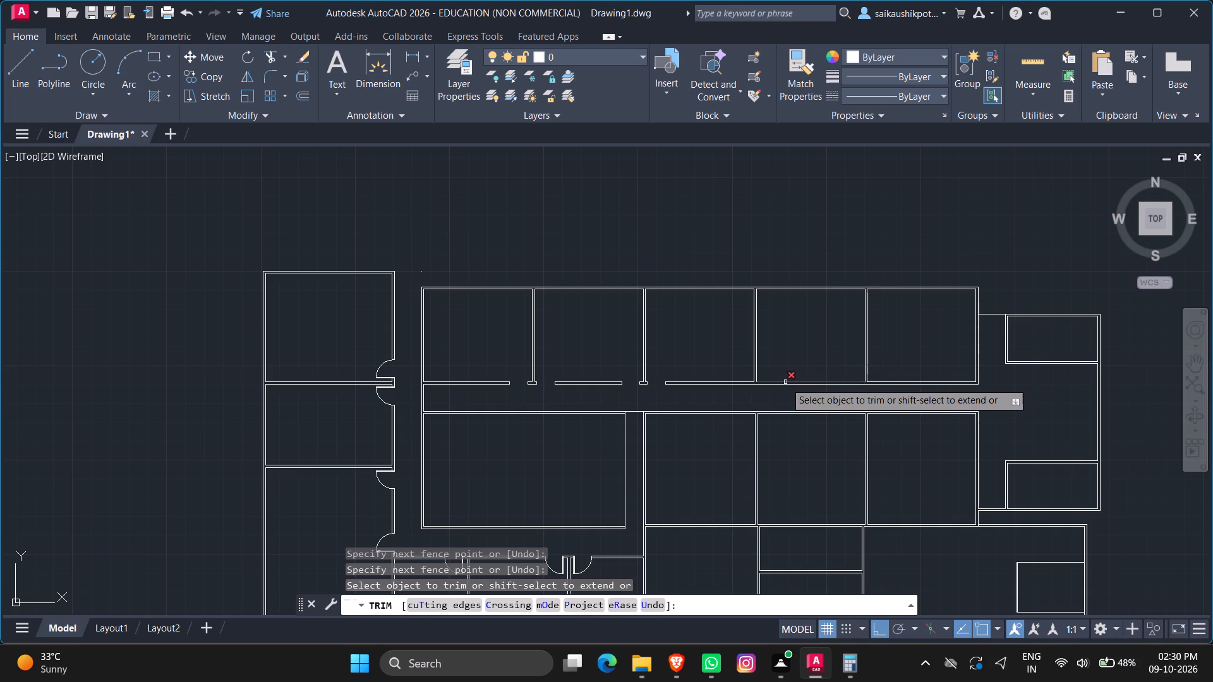
pyautogui.scroll(3, 768, 386)
pyautogui.press('Escape')
pyautogui.press('Escape')
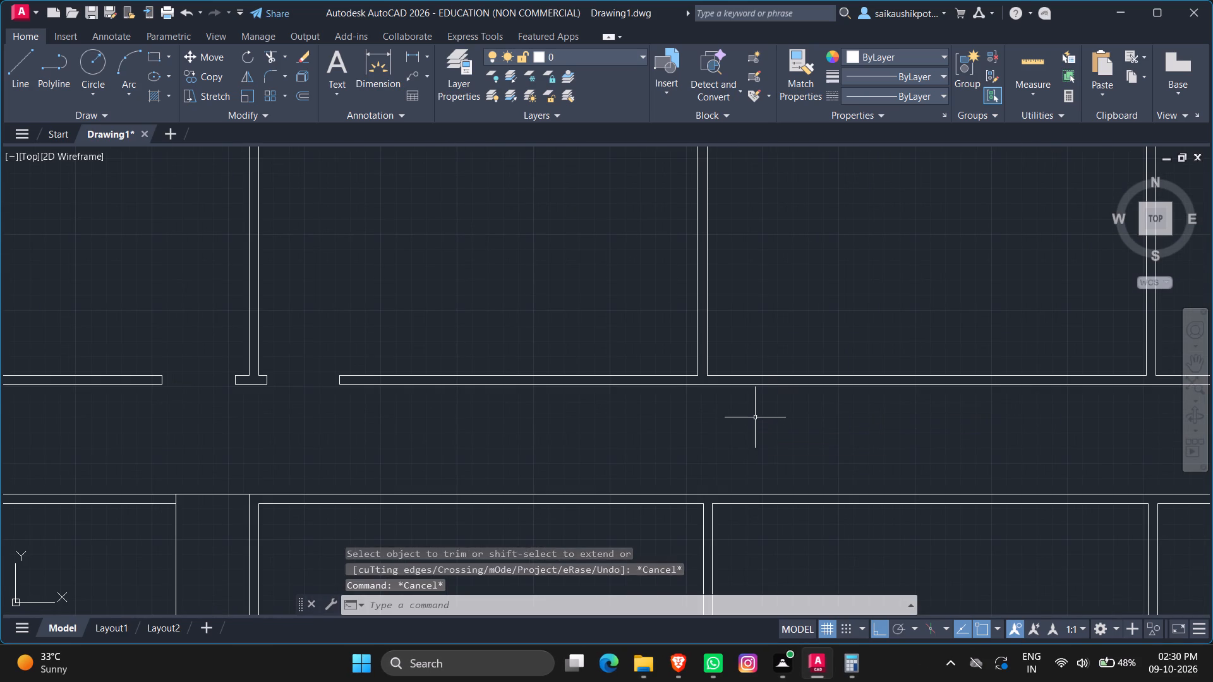
pyautogui.press('Escape')
# Draw a vertical line across the fourth north room's south wall, just east of its west partition.
pyautogui.press('l')
pyautogui.press('Return')
pyautogui.scroll(3, 740, 383)
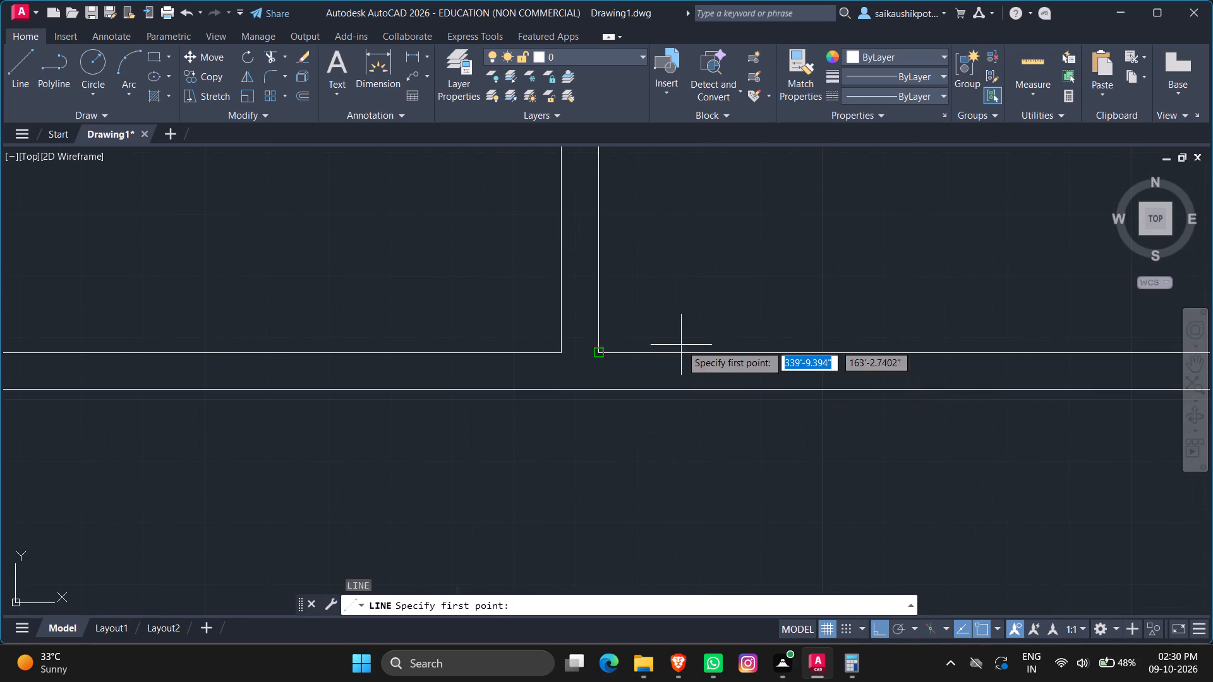
pyautogui.click(672, 324)
pyautogui.click(675, 467)
pyautogui.press('Escape')
# Trim the line's two overhanging ends to the fourth room's south wall faces.
pyautogui.write('TR')
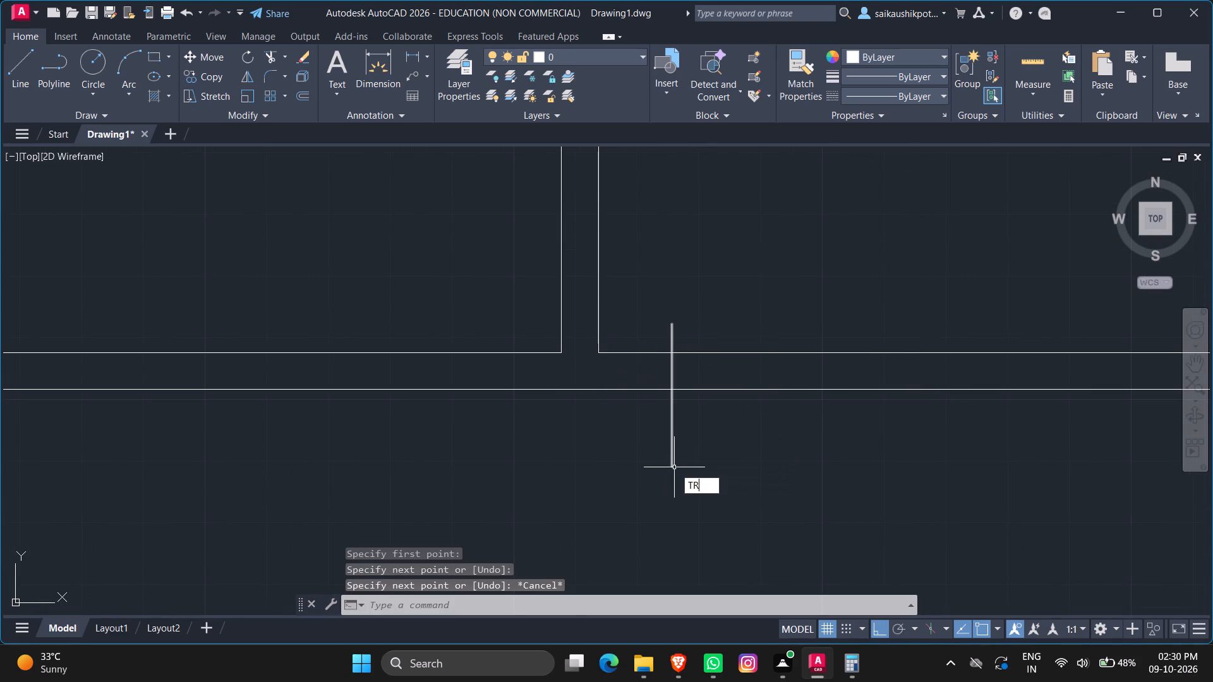
pyautogui.press('Return')
pyautogui.press('Return')
pyautogui.moveTo(720, 433); pyautogui.dragTo(679, 426)
pyautogui.click(632, 423)
pyautogui.click(686, 446)
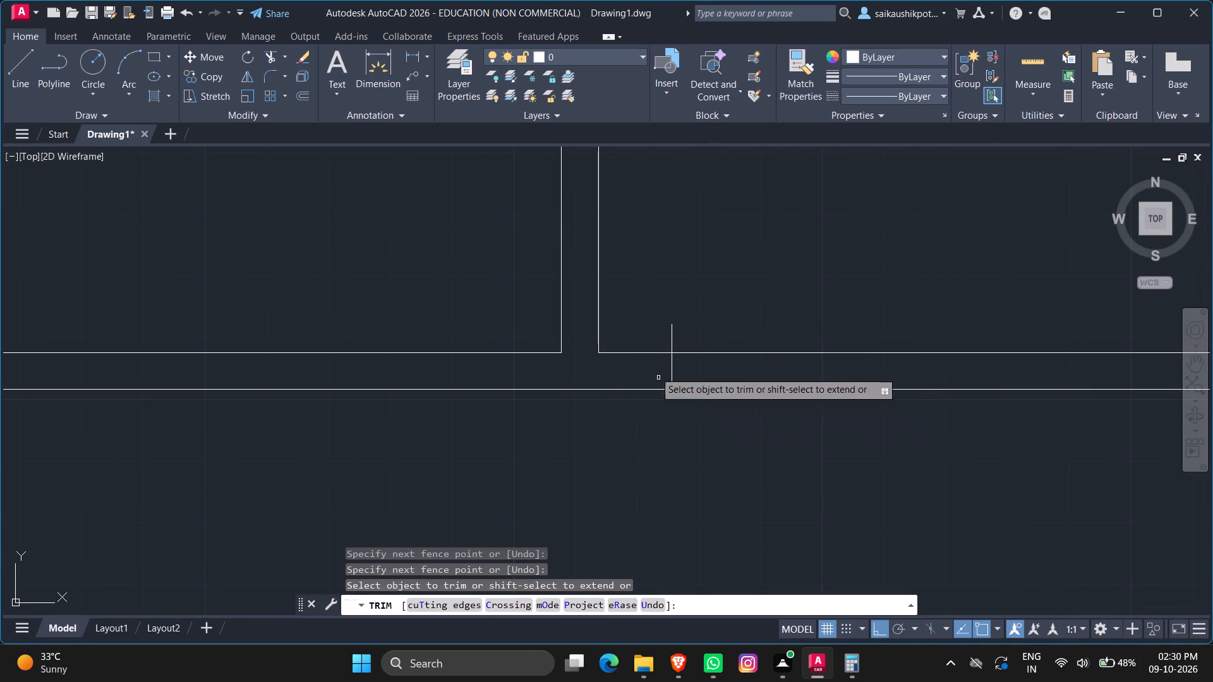
pyautogui.moveTo(656, 335); pyautogui.dragTo(662, 334)
pyautogui.click(665, 334)
pyautogui.click(688, 334)
pyautogui.click(666, 332)
pyautogui.press('Escape')
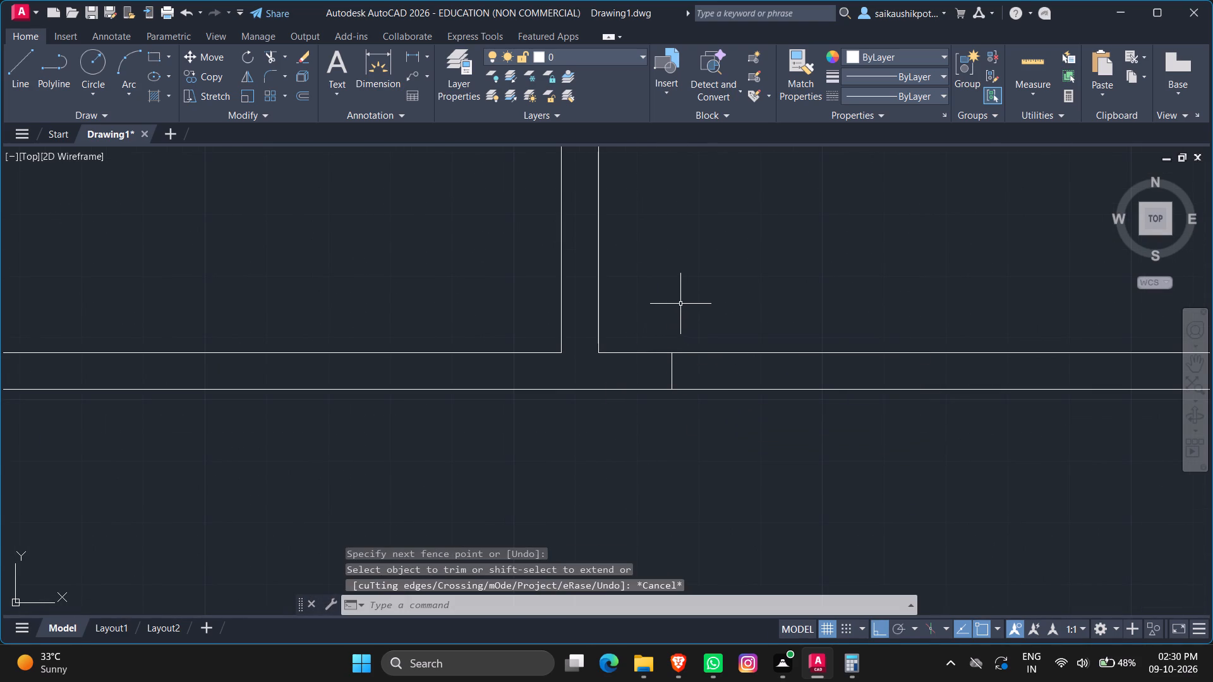
# Offset the fourth room's west-end jamb line 4' to the east.
pyautogui.press('o')
pyautogui.press('Return')
pyautogui.write("4'")
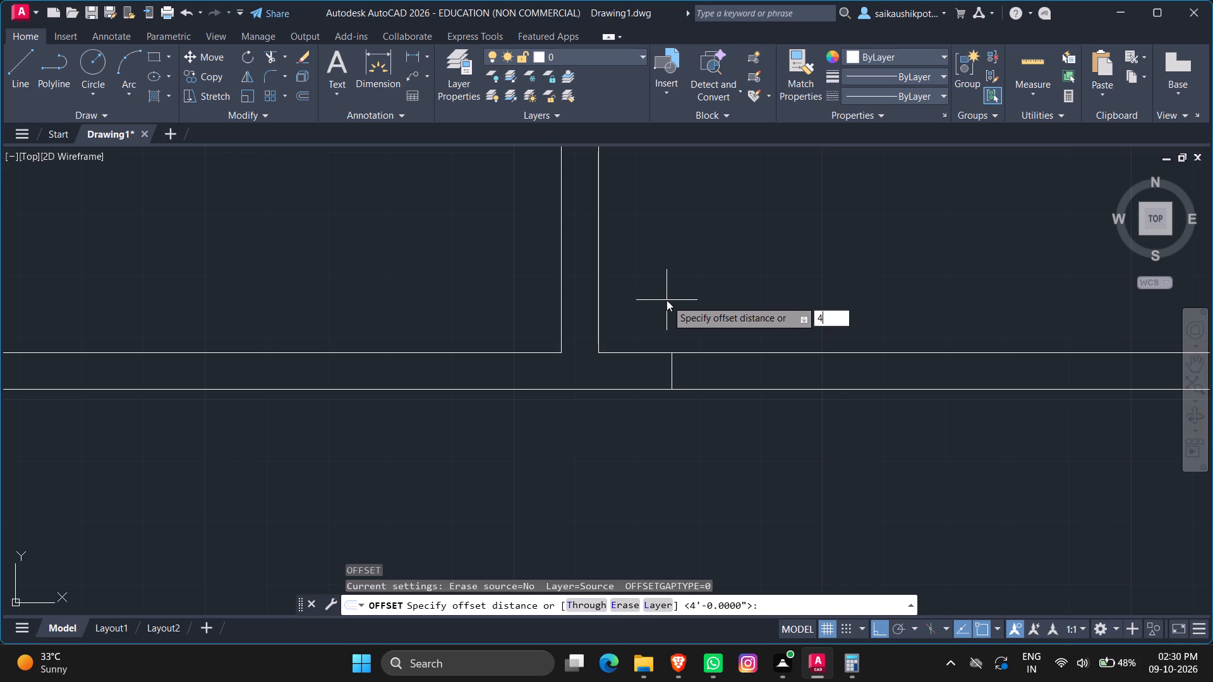
pyautogui.press('Return')
pyautogui.click(670, 367)
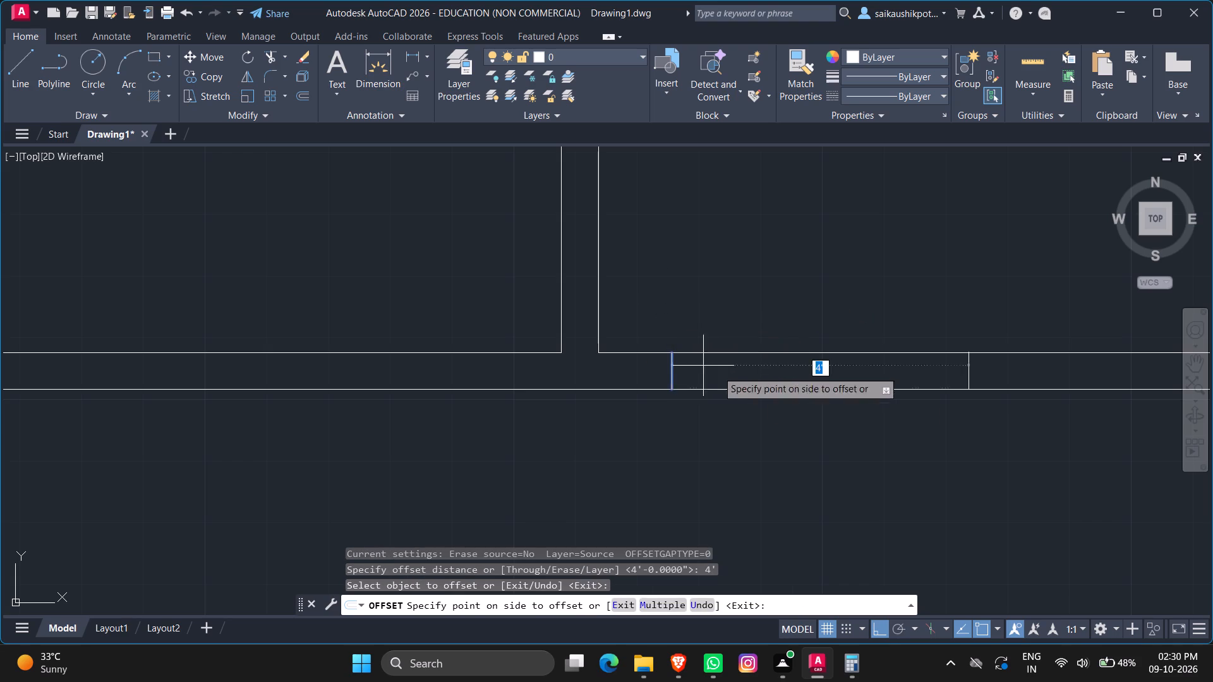
pyautogui.scroll(-1, 855, 428)
pyautogui.click(855, 428)
pyautogui.press('Escape')
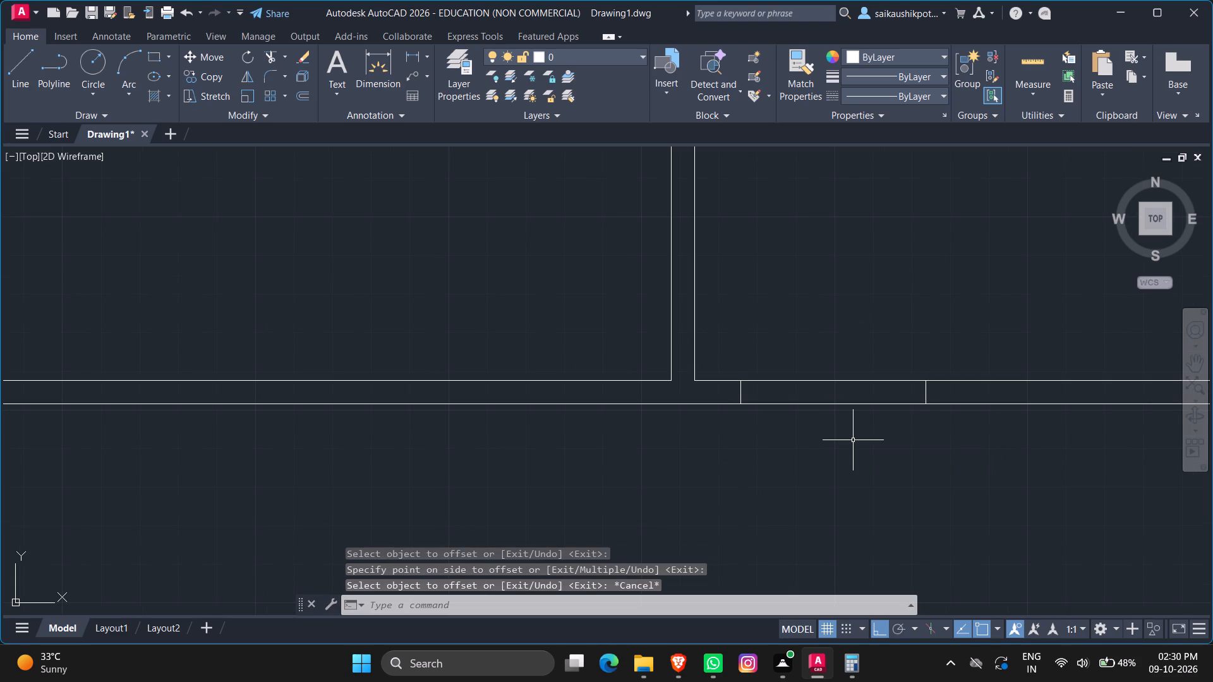
pyautogui.press('Escape')
# Trim both south wall lines between the west-end jambs to open the fourth room's first doorway.
pyautogui.write('TR')
pyautogui.press('Return')
pyautogui.press('Return')
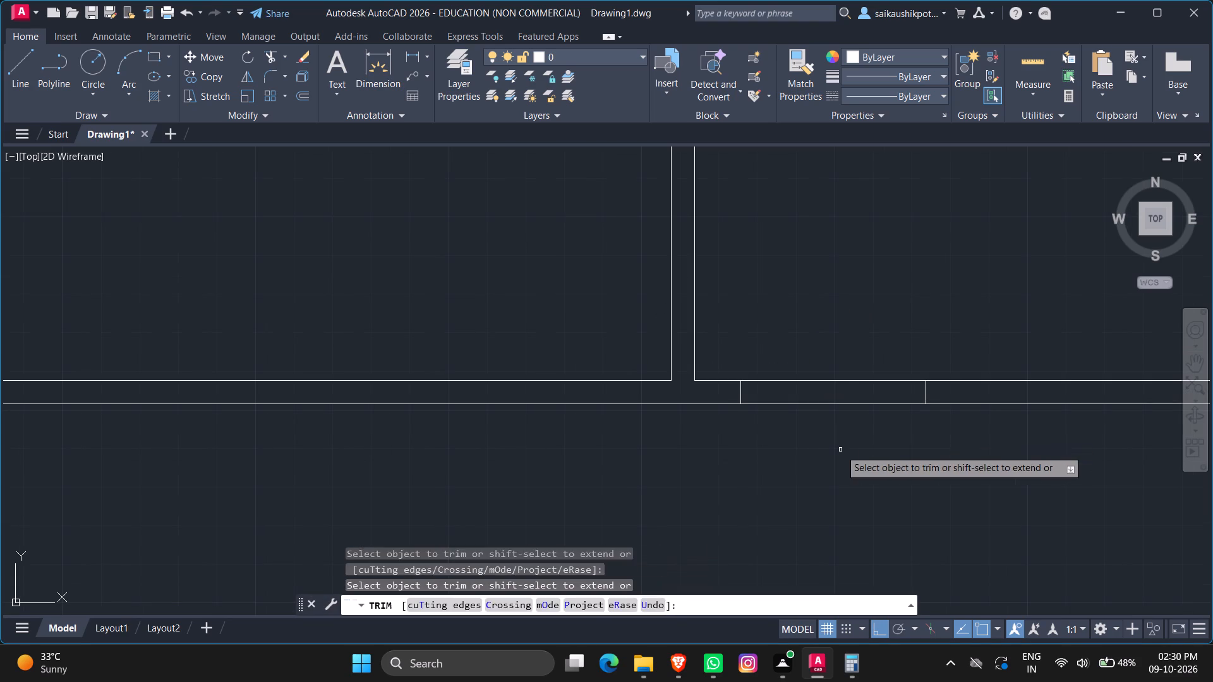
pyautogui.moveTo(839, 452); pyautogui.dragTo(838, 413)
pyautogui.click(838, 369)
pyautogui.click(832, 452)
pyautogui.press('Escape')
# Draw a vertical line across the fourth north room's south wall, just west of its east partition.
pyautogui.scroll(-4, 818, 435)
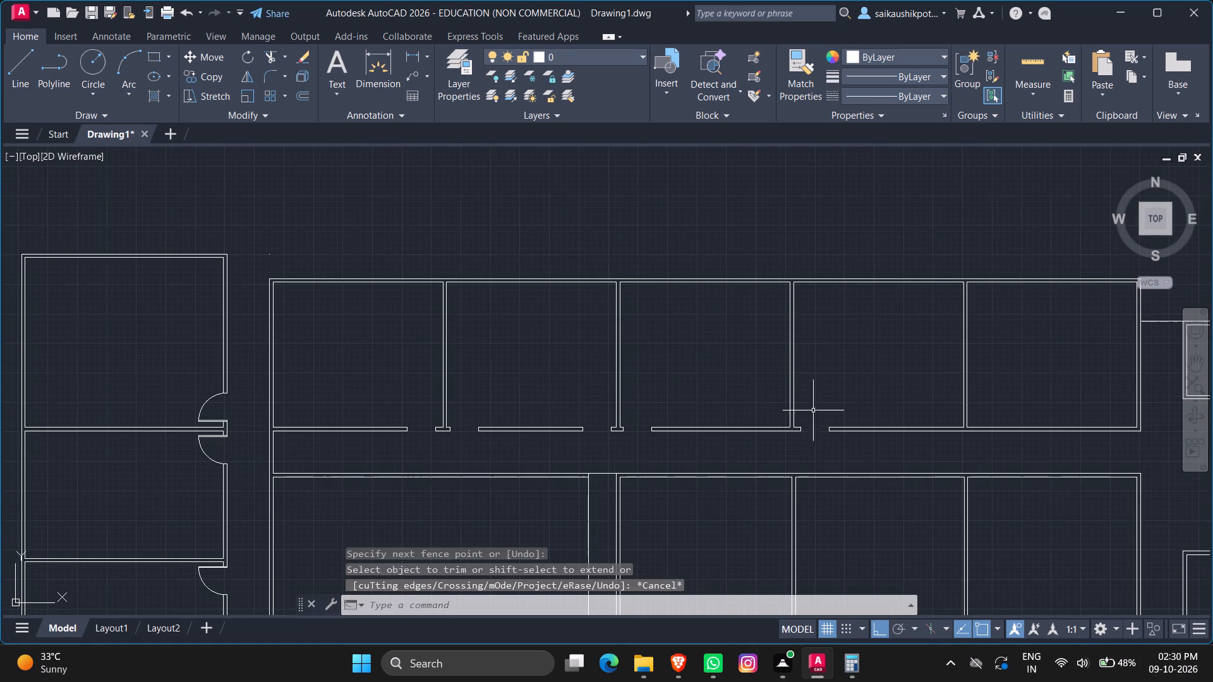
pyautogui.scroll(4, 962, 421)
pyautogui.press('Escape')
pyautogui.press('Escape')
pyautogui.press('Escape')
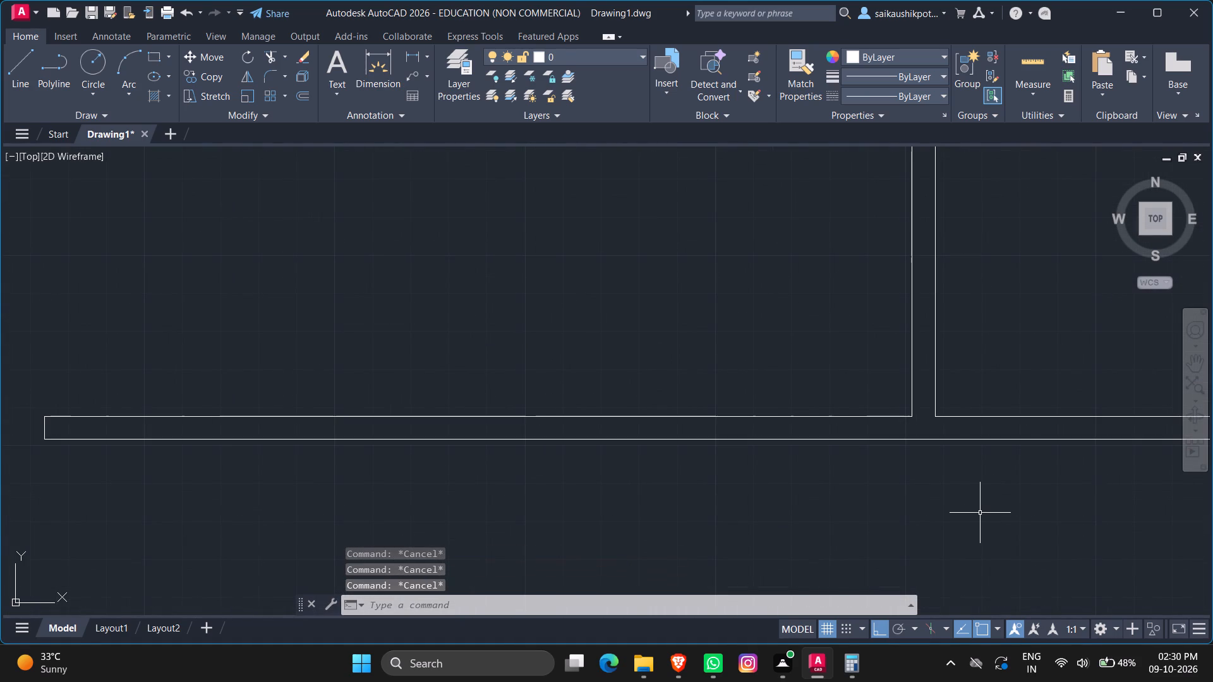
pyautogui.press('l')
pyautogui.press('Return')
pyautogui.scroll(2, 941, 489)
pyautogui.click(799, 266)
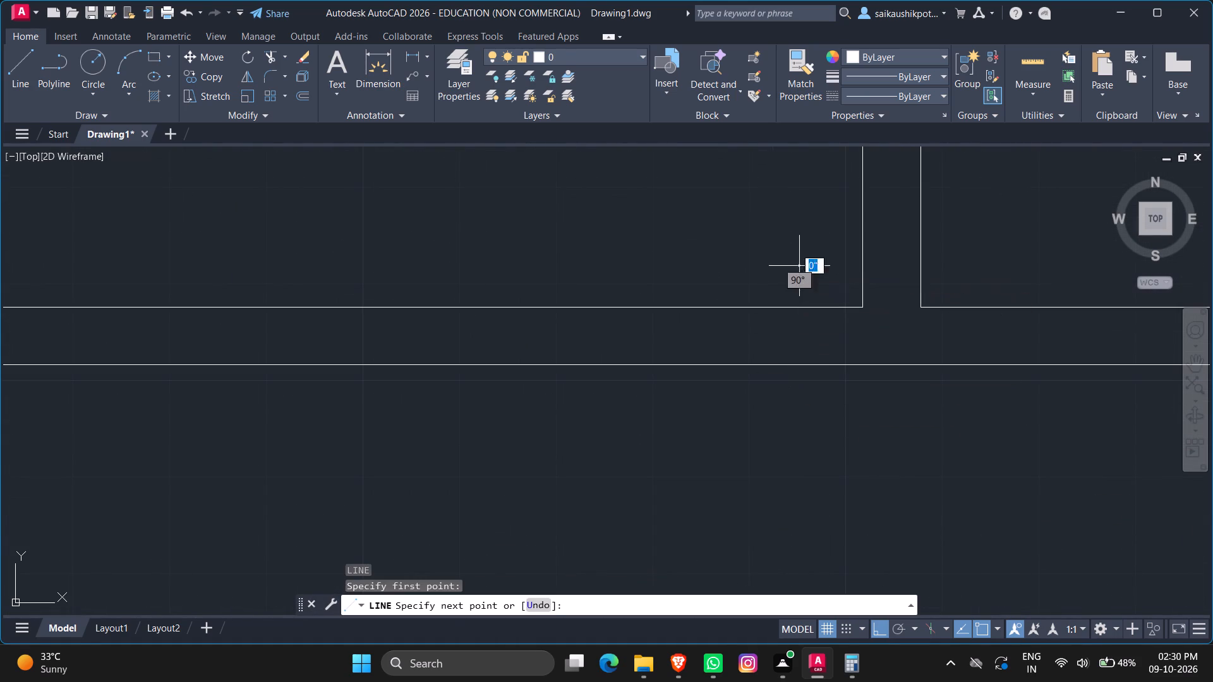
pyautogui.click(803, 421)
pyautogui.press('Escape')
# Trim the east-end line's overhanging ends to the fourth room's south wall faces.
pyautogui.write('TR')
pyautogui.press('Return')
pyautogui.press('Return')
pyautogui.moveTo(854, 406); pyautogui.dragTo(841, 404)
pyautogui.click(787, 403)
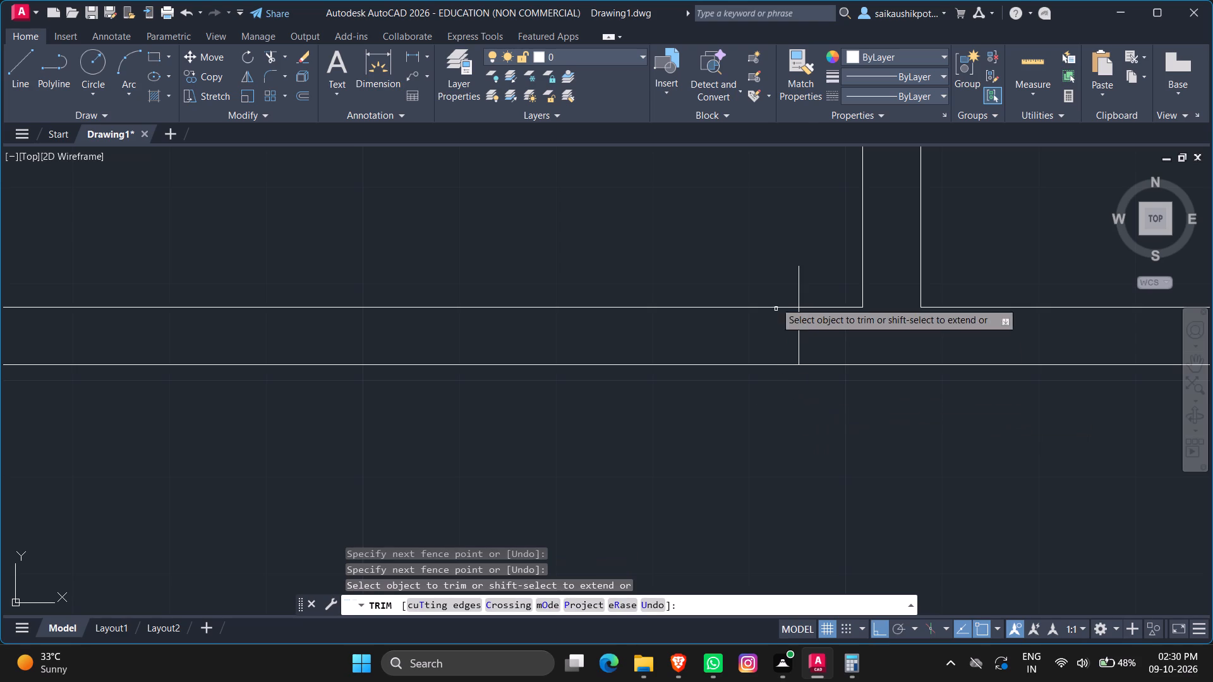
pyautogui.moveTo(764, 280); pyautogui.dragTo(770, 279)
pyautogui.click(834, 287)
pyautogui.press('Escape')
# Offset the fourth room's east-end jamb line 4' to the west.
pyautogui.scroll(-4, 833, 304)
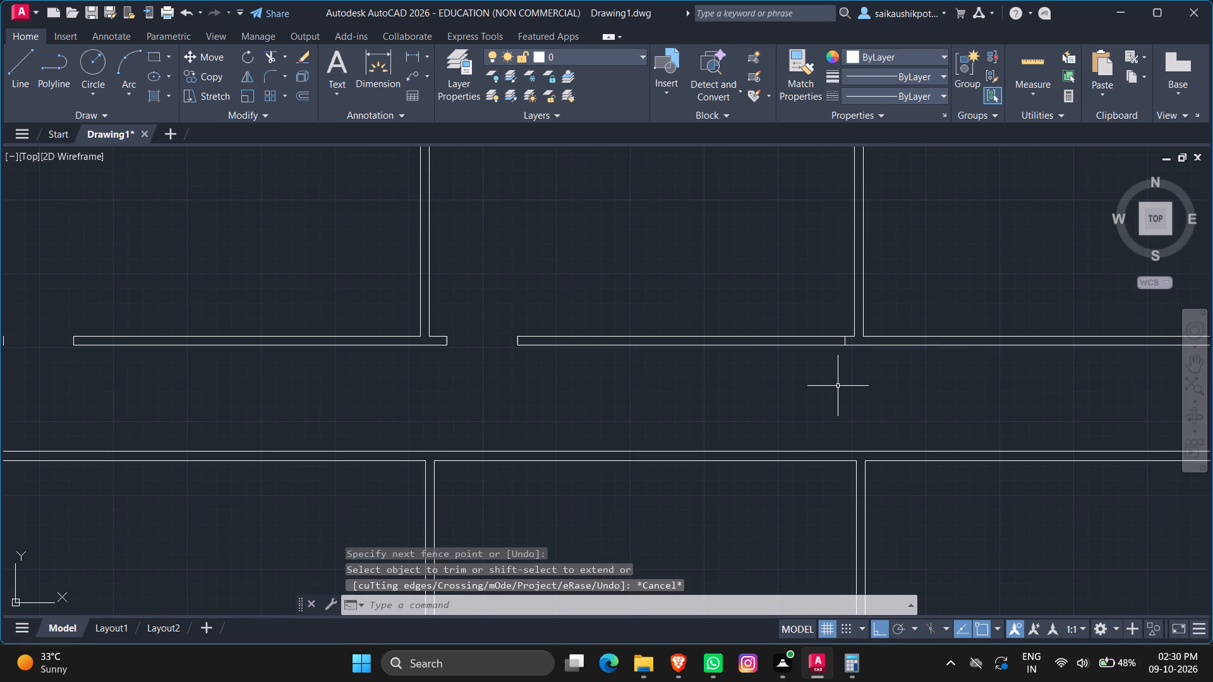
pyautogui.press('Escape')
pyautogui.press('Escape')
pyautogui.press('o')
pyautogui.press('Return')
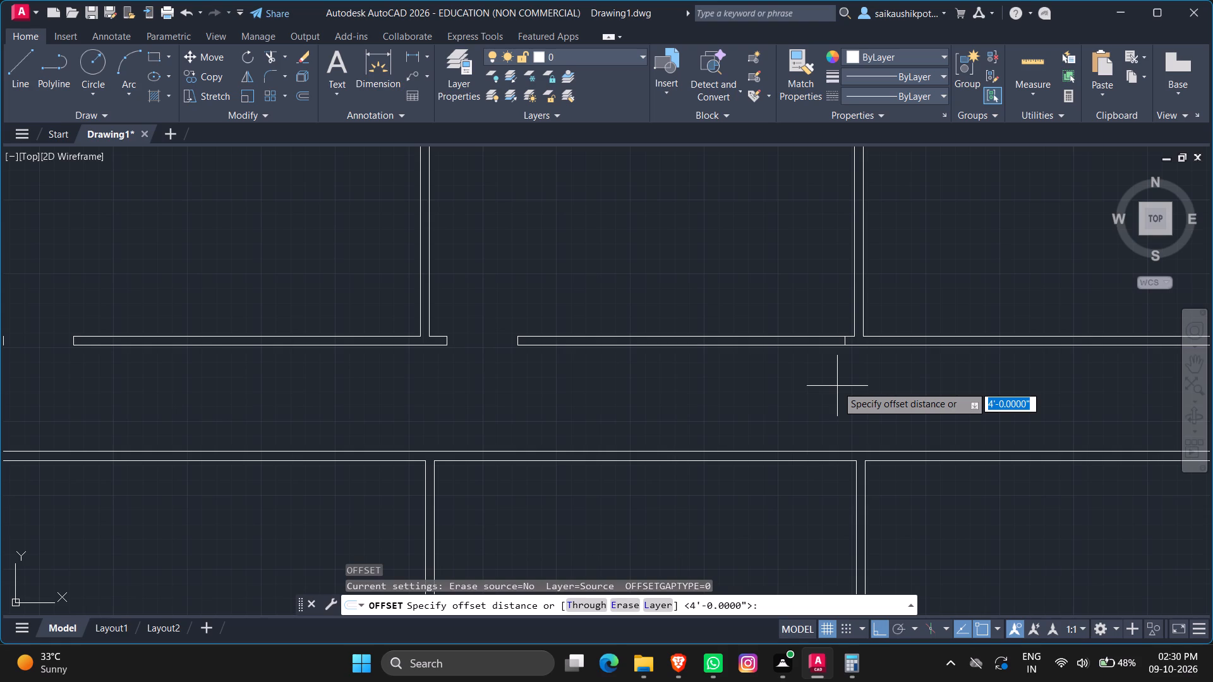
pyautogui.write("4'")
pyautogui.press('Return')
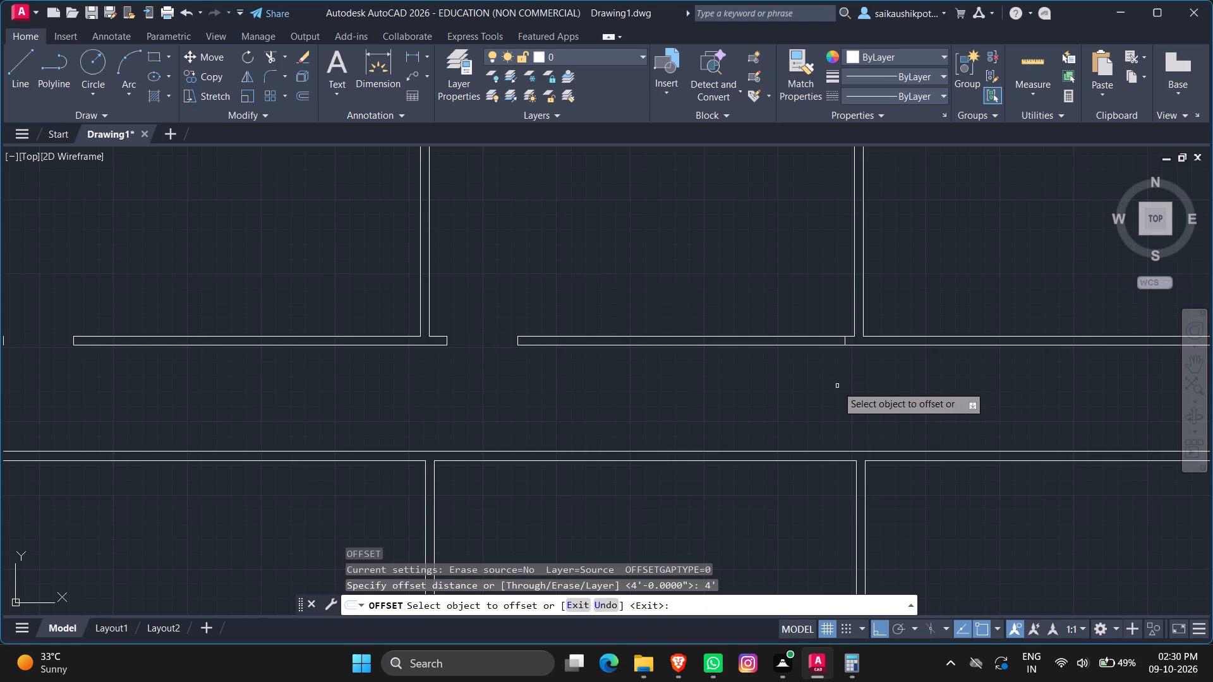
pyautogui.scroll(4, 802, 323)
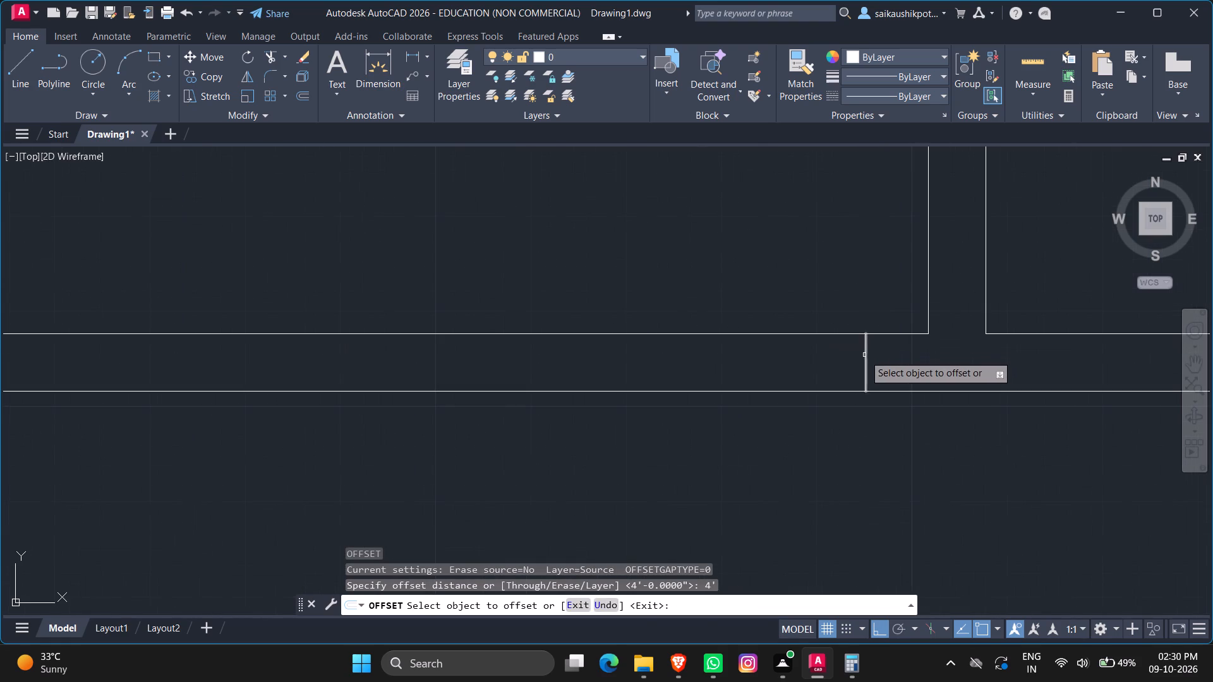
pyautogui.click(863, 355)
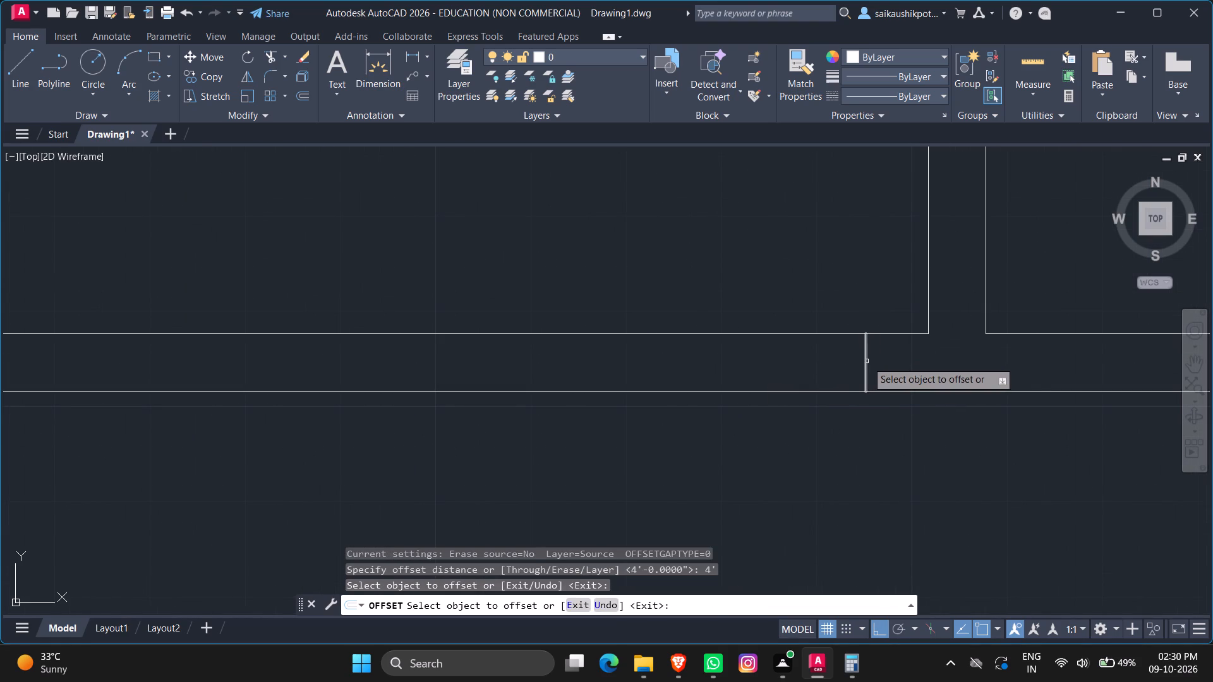
pyautogui.click(867, 361)
pyautogui.click(673, 402)
pyautogui.press('Escape')
pyautogui.press('Escape')
pyautogui.press('Escape')
pyautogui.press('Escape')
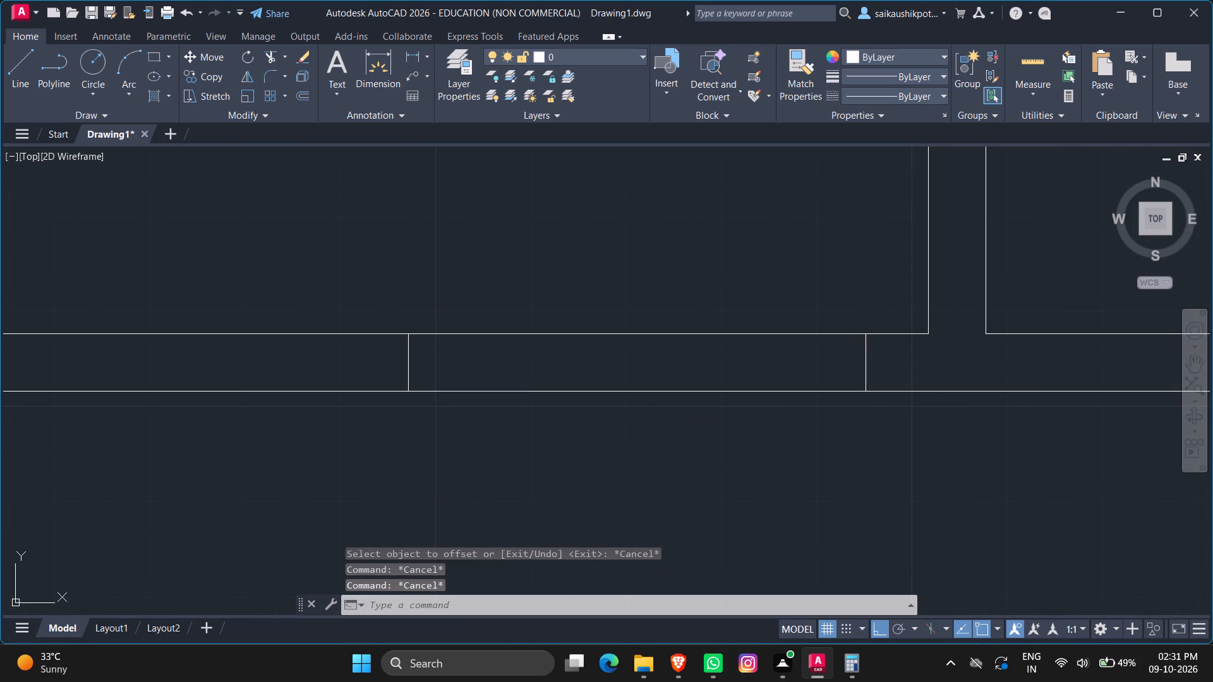
# Trim both south wall lines between the east-end jambs to open the fourth room's other doorway.
pyautogui.write('TR')
pyautogui.press('Return')
pyautogui.press('Return')
pyautogui.click(641, 448)
pyautogui.click(670, 268)
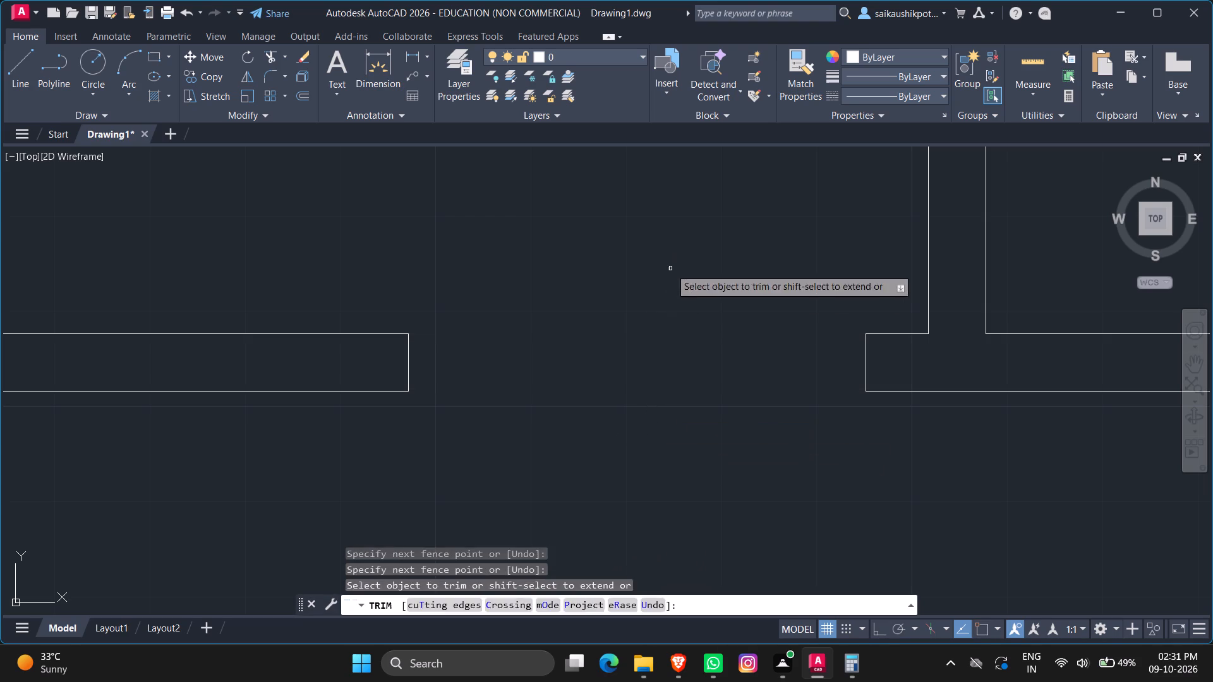
pyautogui.press('Escape')
# Draw a vertical line across the fifth north room's south wall, just east of its west partition.
pyautogui.scroll(-4, 642, 358)
pyautogui.scroll(-1, 738, 372)
pyautogui.scroll(2, 800, 360)
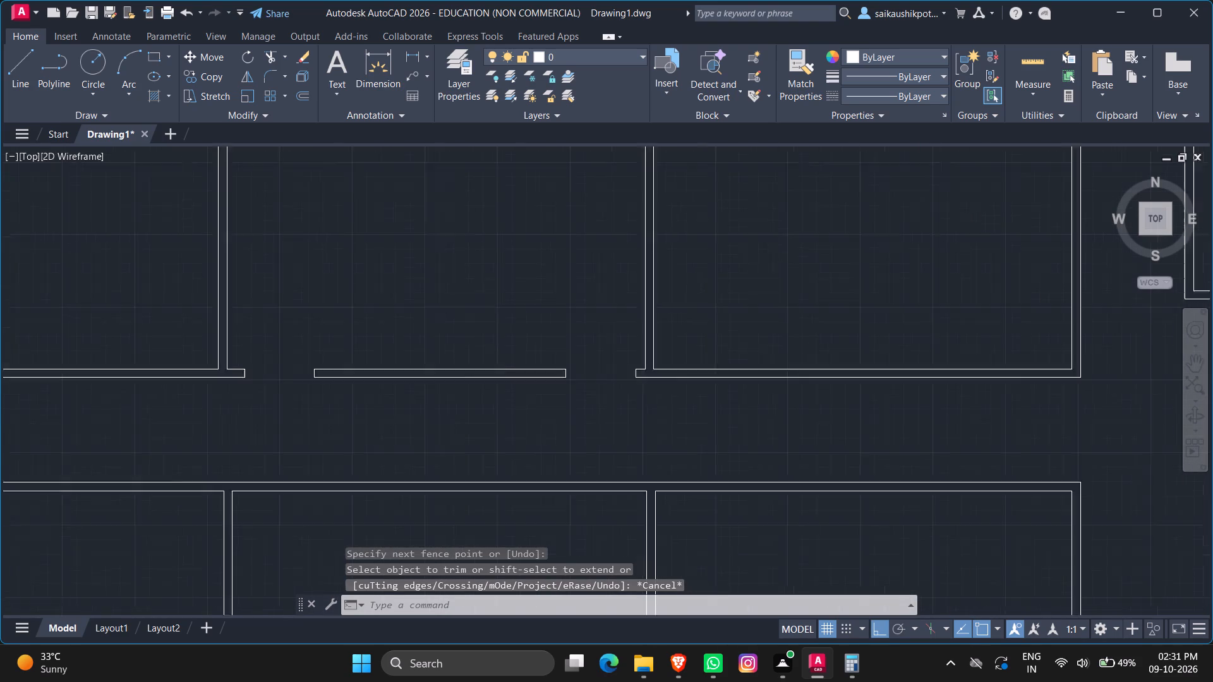
pyautogui.scroll(1, 802, 358)
pyautogui.scroll(1, 536, 440)
pyautogui.press('Escape')
pyautogui.press('l')
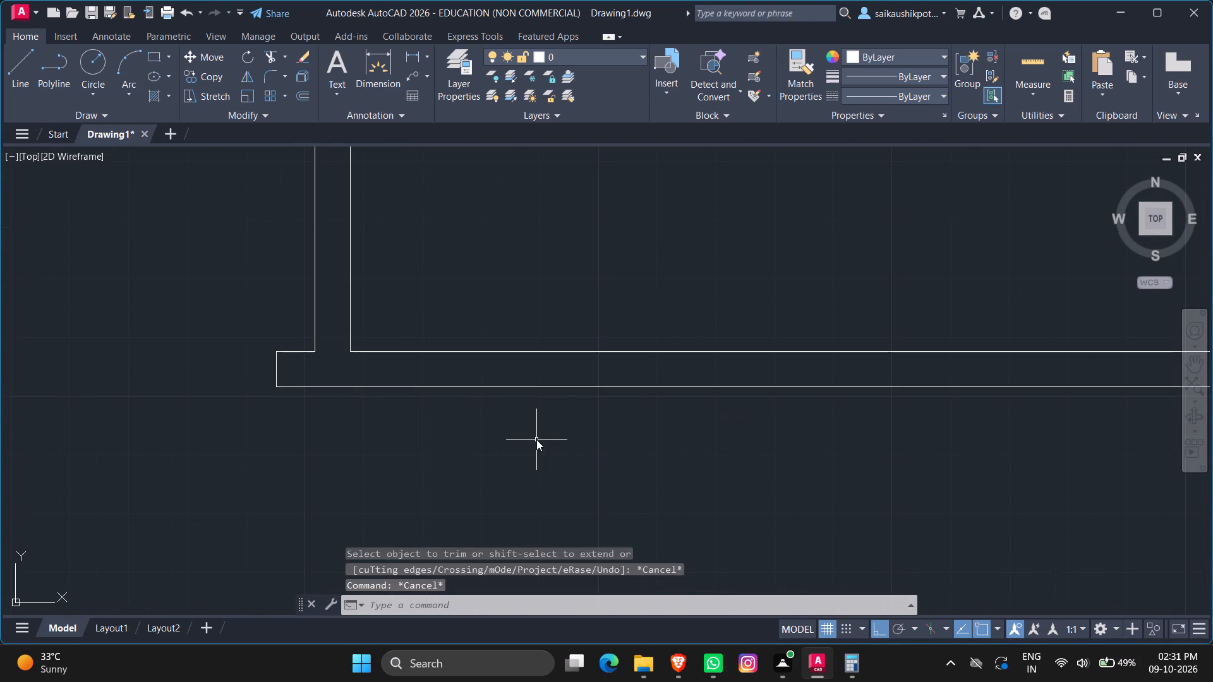
pyautogui.press('Return')
pyautogui.click(398, 330)
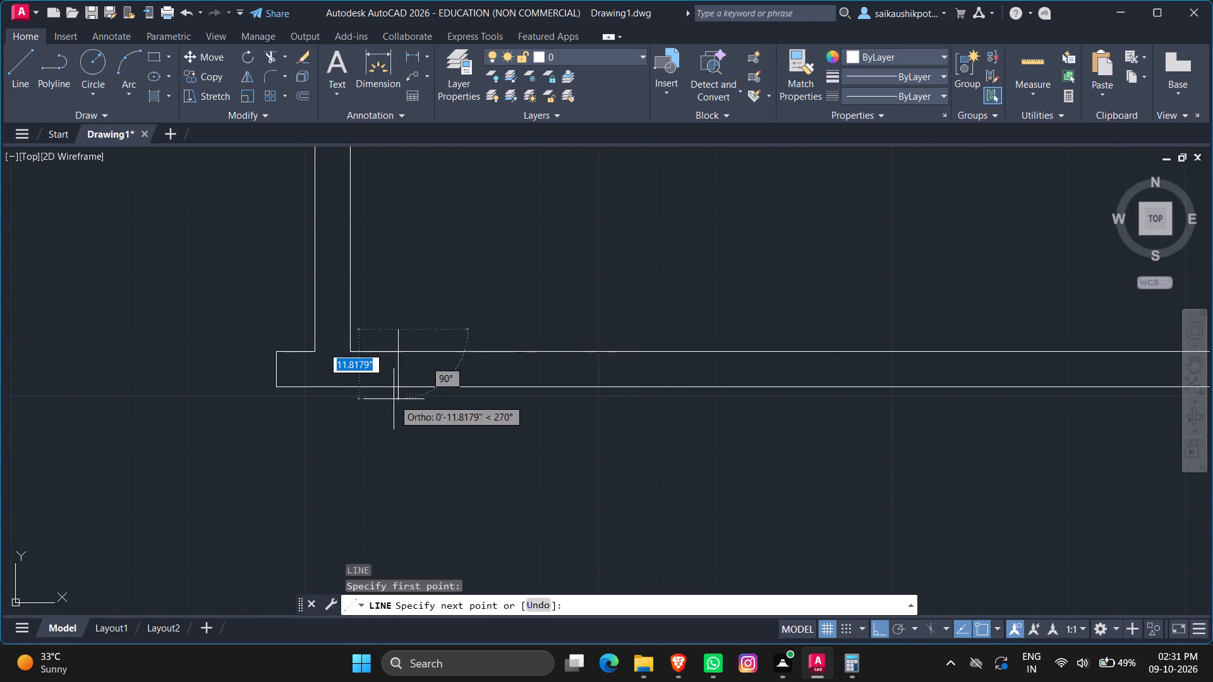
pyautogui.click(392, 419)
pyautogui.press('Escape')
# Trim the line's two overhanging ends to the fifth room's south wall faces.
pyautogui.write('TR')
pyautogui.press('Return')
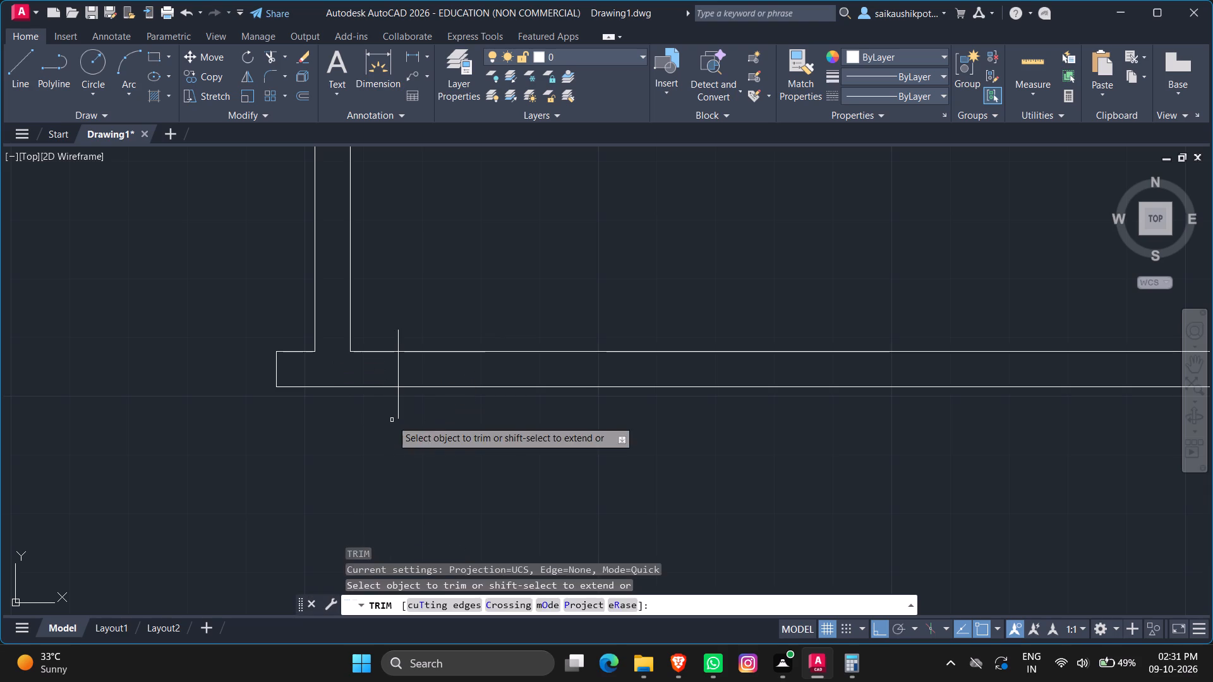
pyautogui.press('Return')
pyautogui.moveTo(423, 402); pyautogui.dragTo(396, 409)
pyautogui.click(395, 409)
pyautogui.click(382, 441)
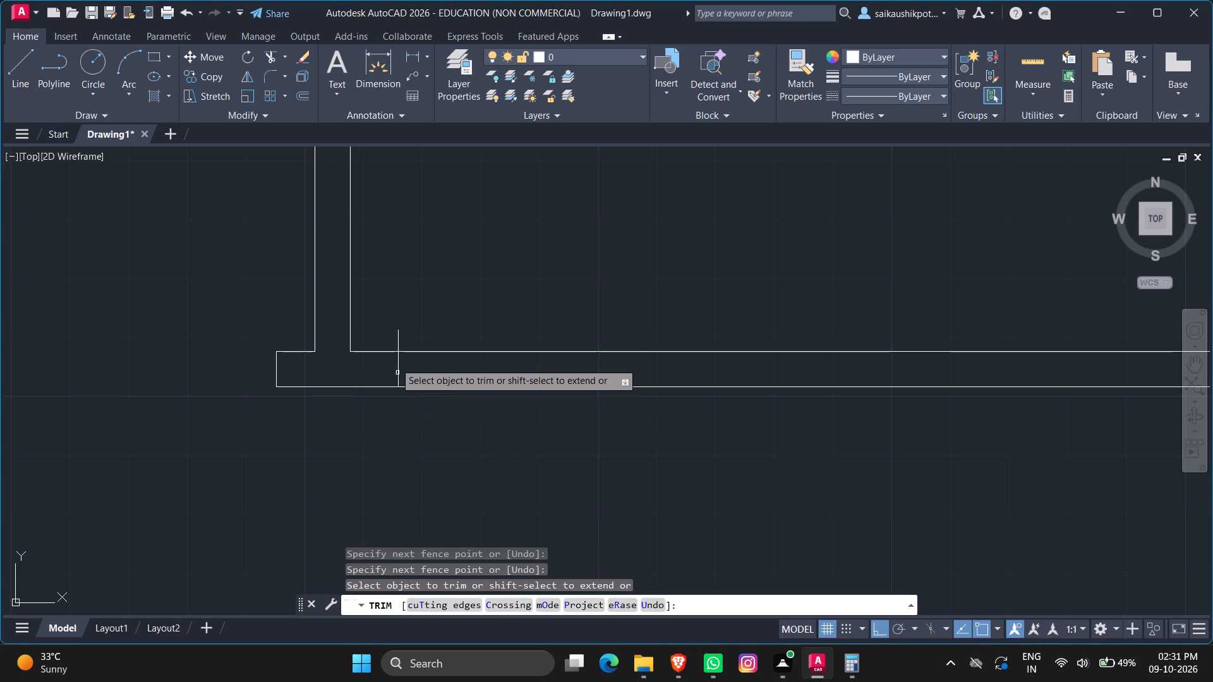
pyautogui.click(399, 342)
pyautogui.press('Escape')
# Offset the fifth room's west-end jamb line 4' to the east.
pyautogui.press('o')
pyautogui.press('Return')
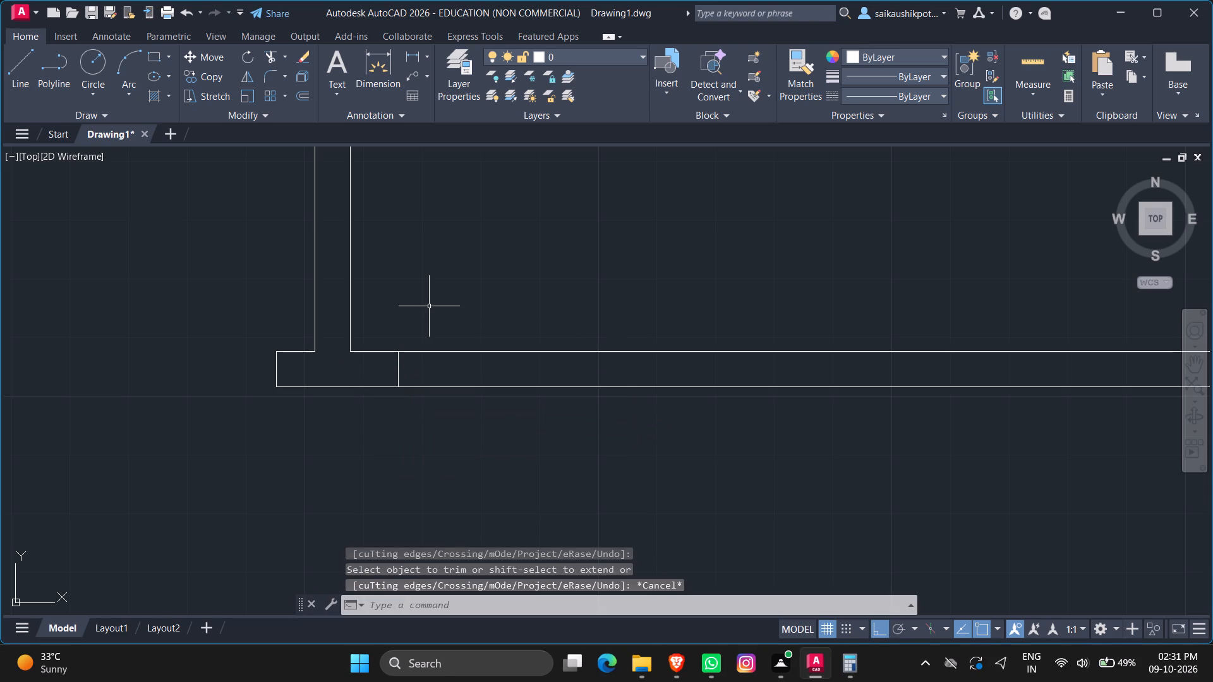
pyautogui.write("4'")
pyautogui.press('Return')
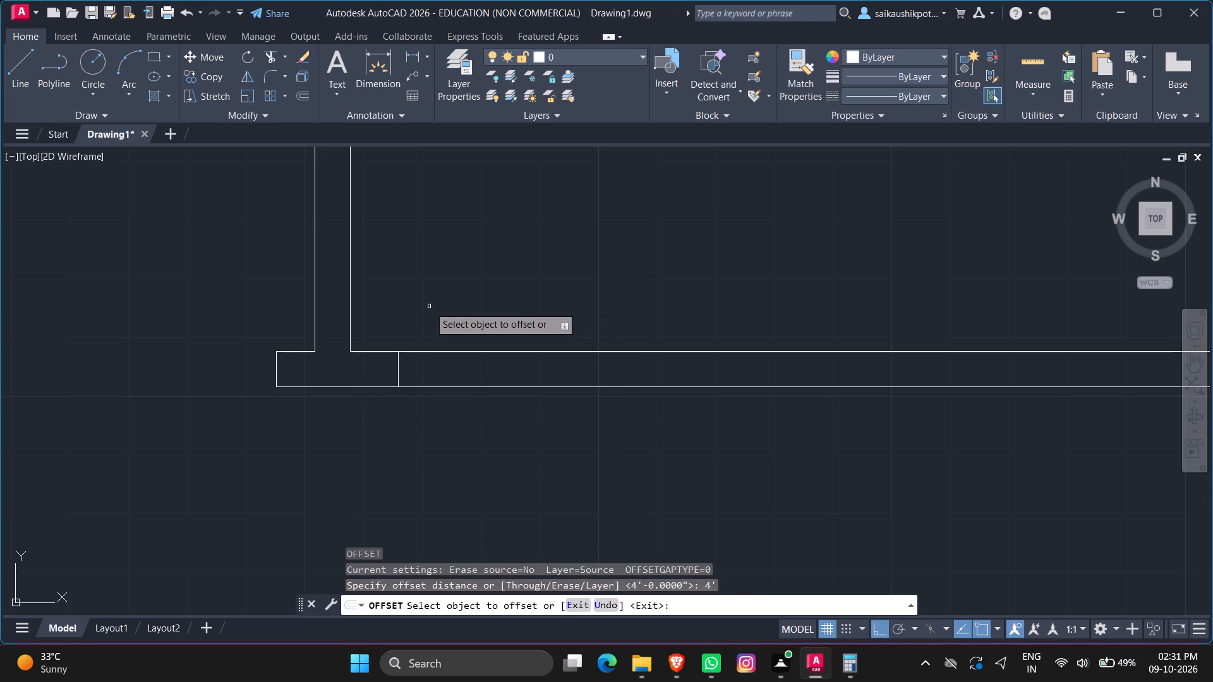
pyautogui.click(398, 368)
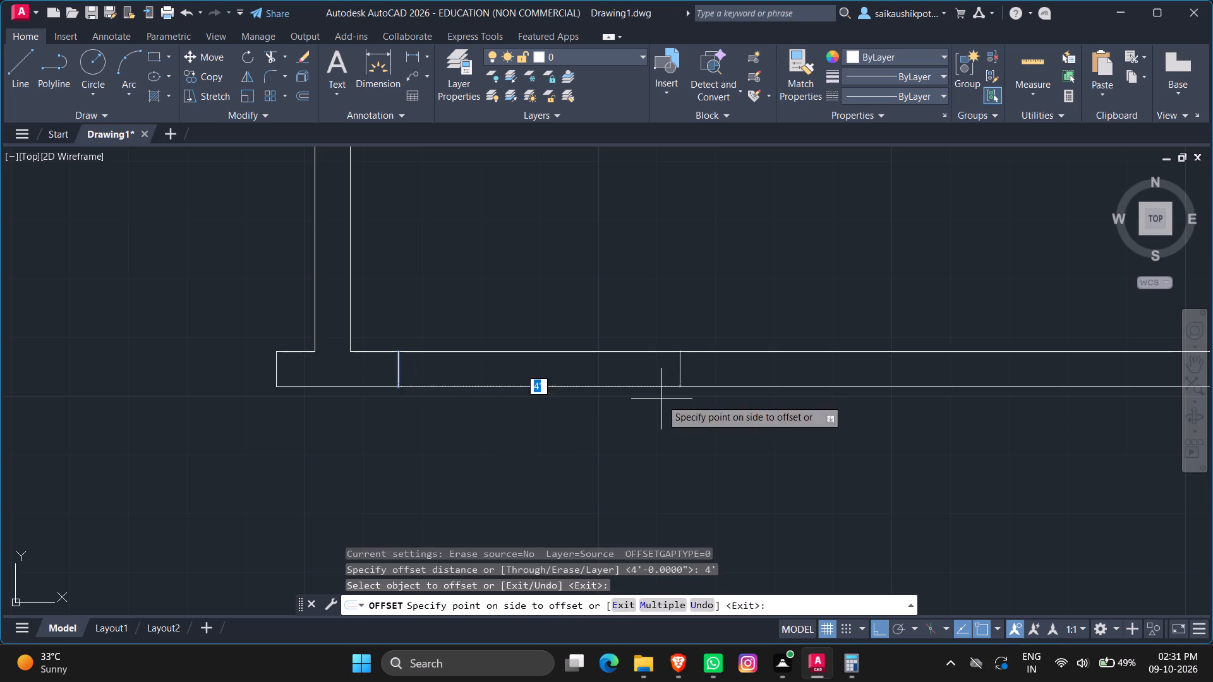
pyautogui.click(661, 399)
pyautogui.press('Escape')
pyautogui.press('Escape')
# Trim both south wall lines between the west-end jambs to open the fifth room's doorway.
pyautogui.write('TR')
pyautogui.press('Return')
pyautogui.press('Return')
pyautogui.click(569, 428)
pyautogui.click(579, 295)
pyautogui.press('Escape')
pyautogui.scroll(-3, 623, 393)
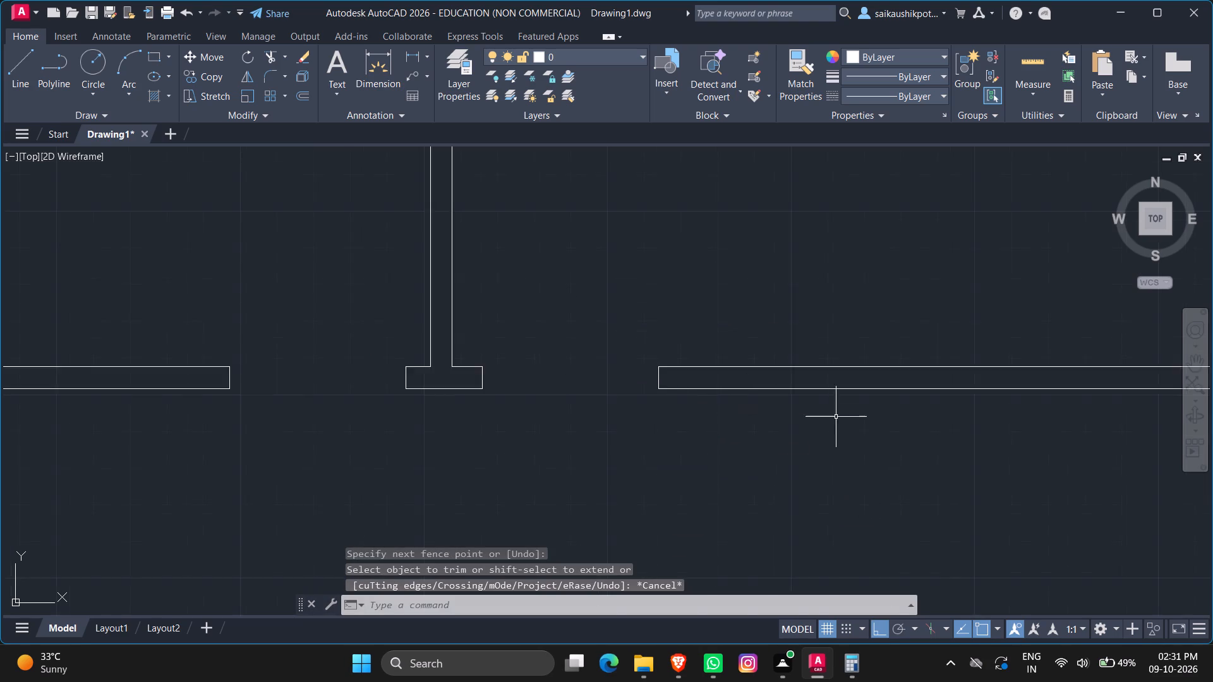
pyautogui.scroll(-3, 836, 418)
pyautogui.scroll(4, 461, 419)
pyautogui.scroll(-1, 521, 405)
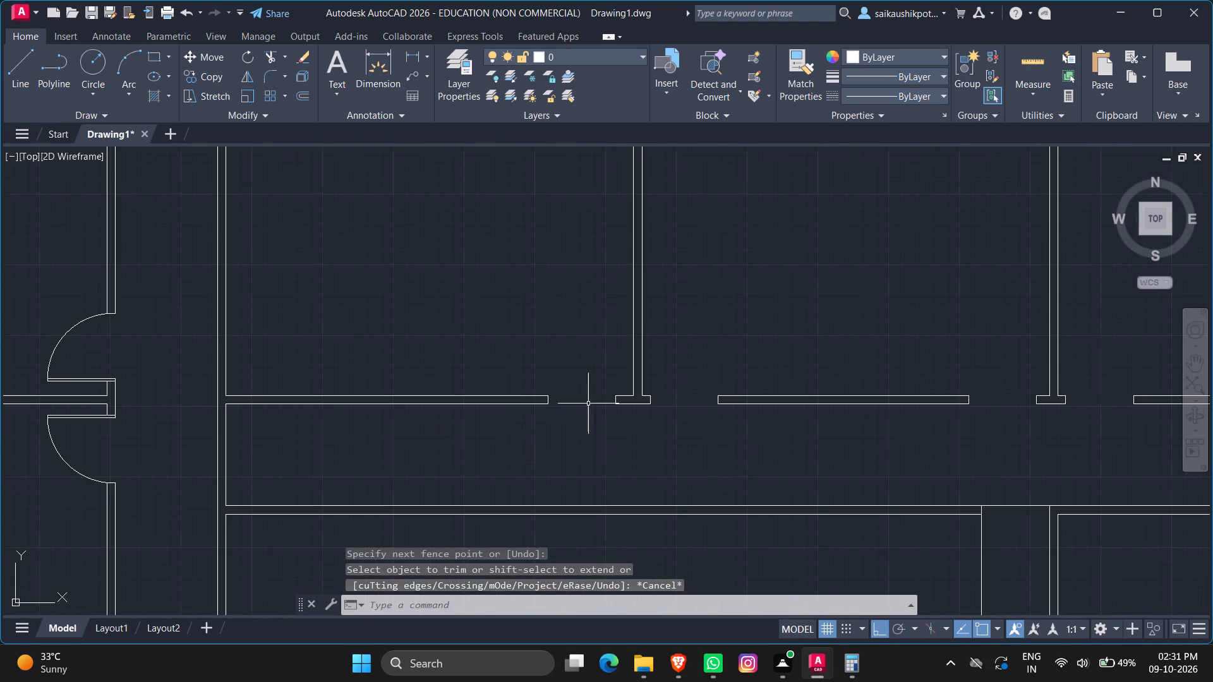
# Draw a line 4' north from the south corner of the jamb just west of the first partition, plus a 2' segment west from its top.
pyautogui.scroll(-3, 589, 362)
pyautogui.scroll(3, 605, 448)
pyautogui.scroll(2, 582, 340)
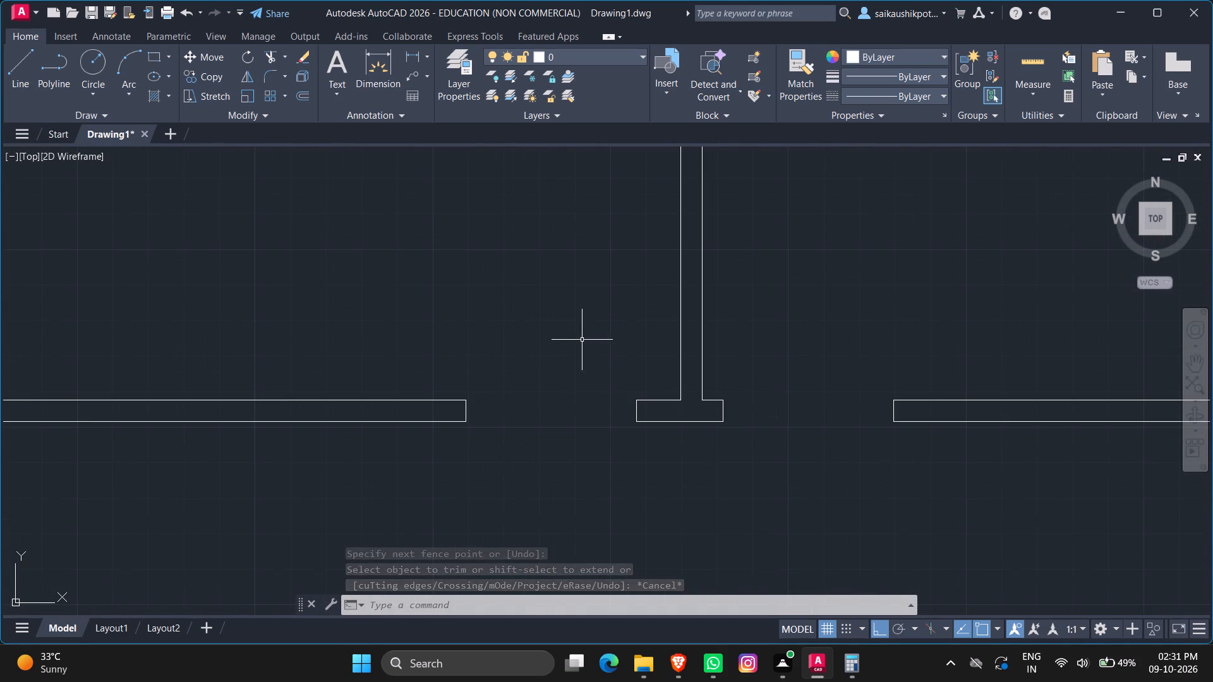
pyautogui.press('Escape')
pyautogui.press('Escape')
pyautogui.press('l')
pyautogui.press('Return')
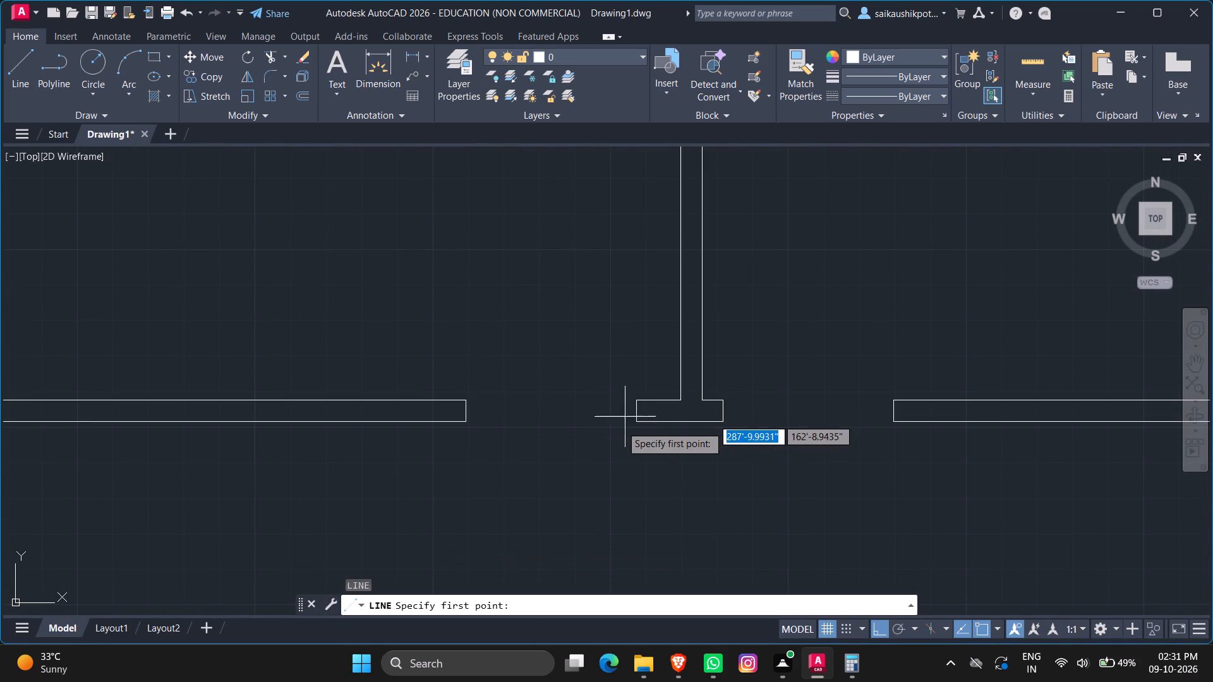
pyautogui.click(641, 422)
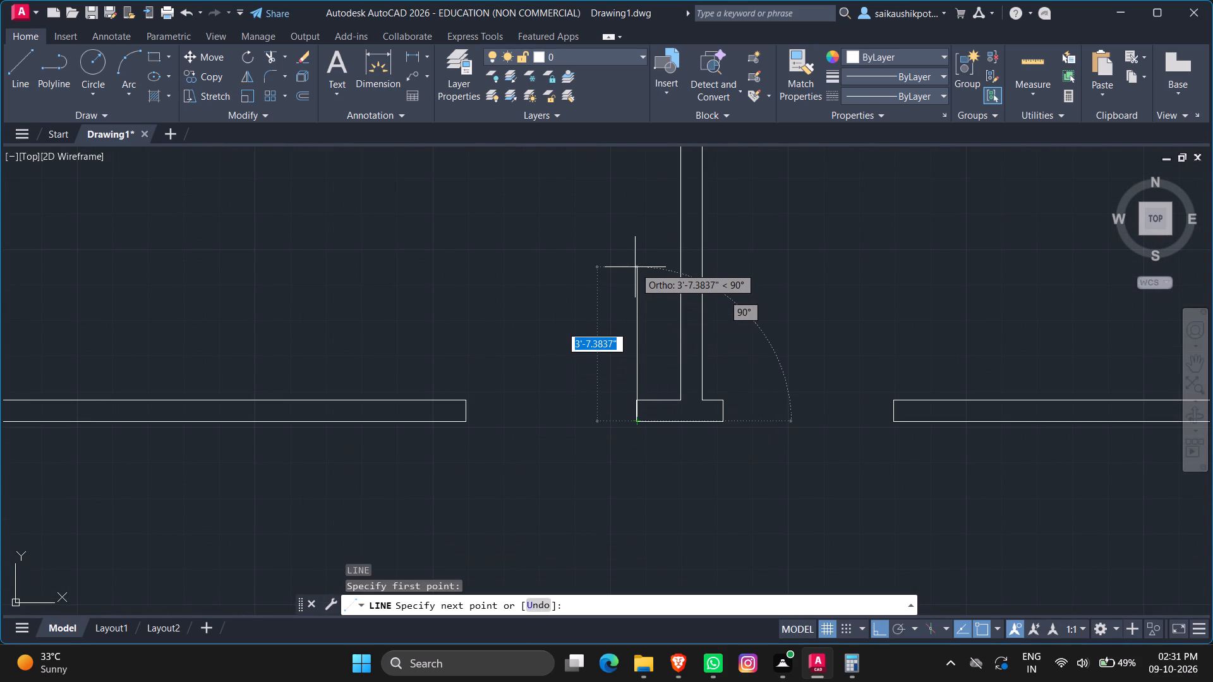
pyautogui.write("4'")
pyautogui.press('Return')
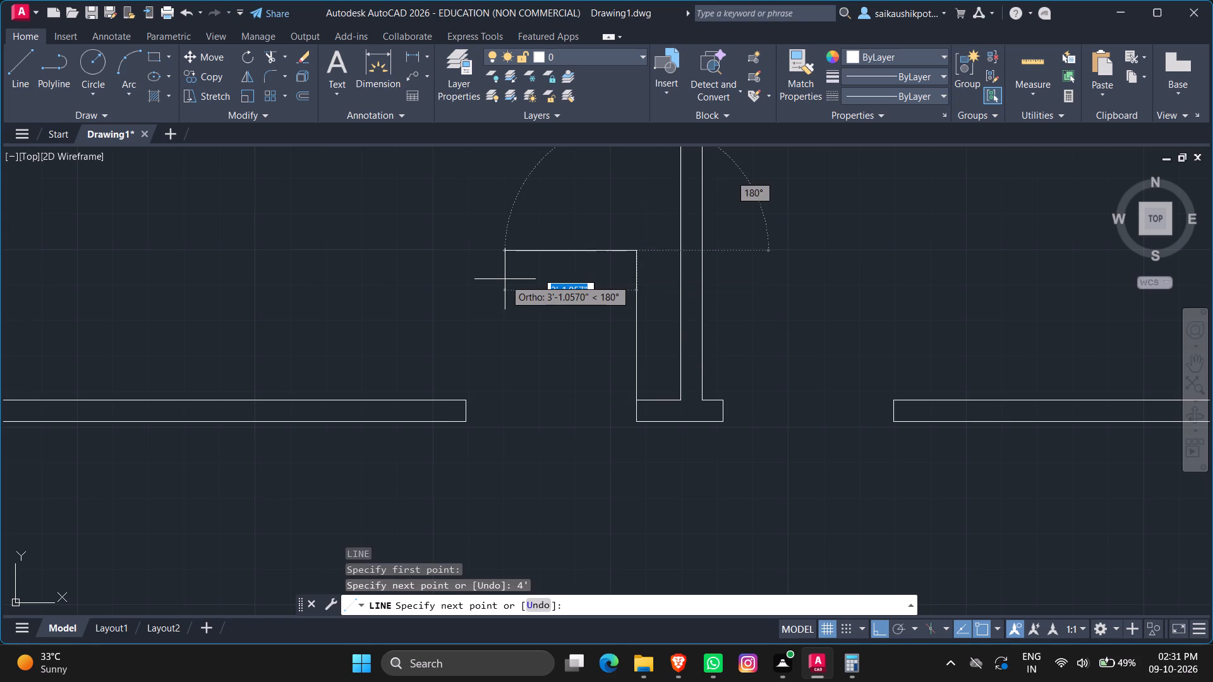
pyautogui.write("2'")
pyautogui.press('Return')
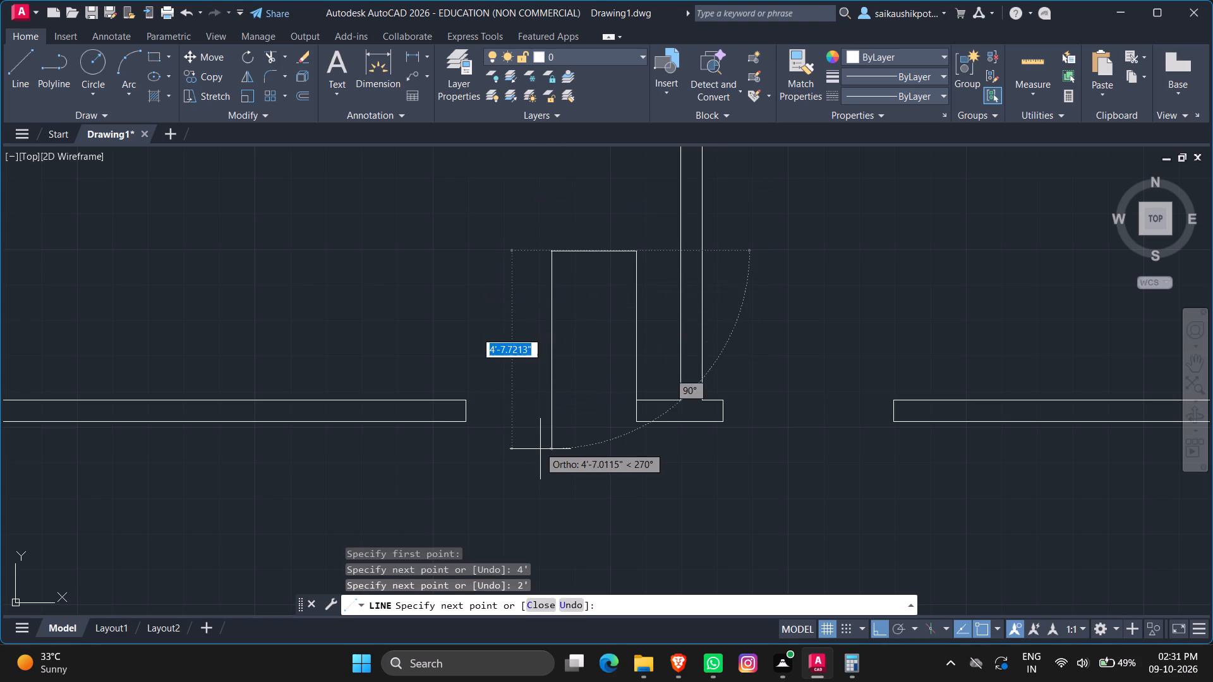
pyautogui.press('Escape')
# Erase the 2' horizontal segment at the top of the 4' line.
pyautogui.moveTo(607, 309); pyautogui.dragTo(606, 302)
pyautogui.click(586, 228)
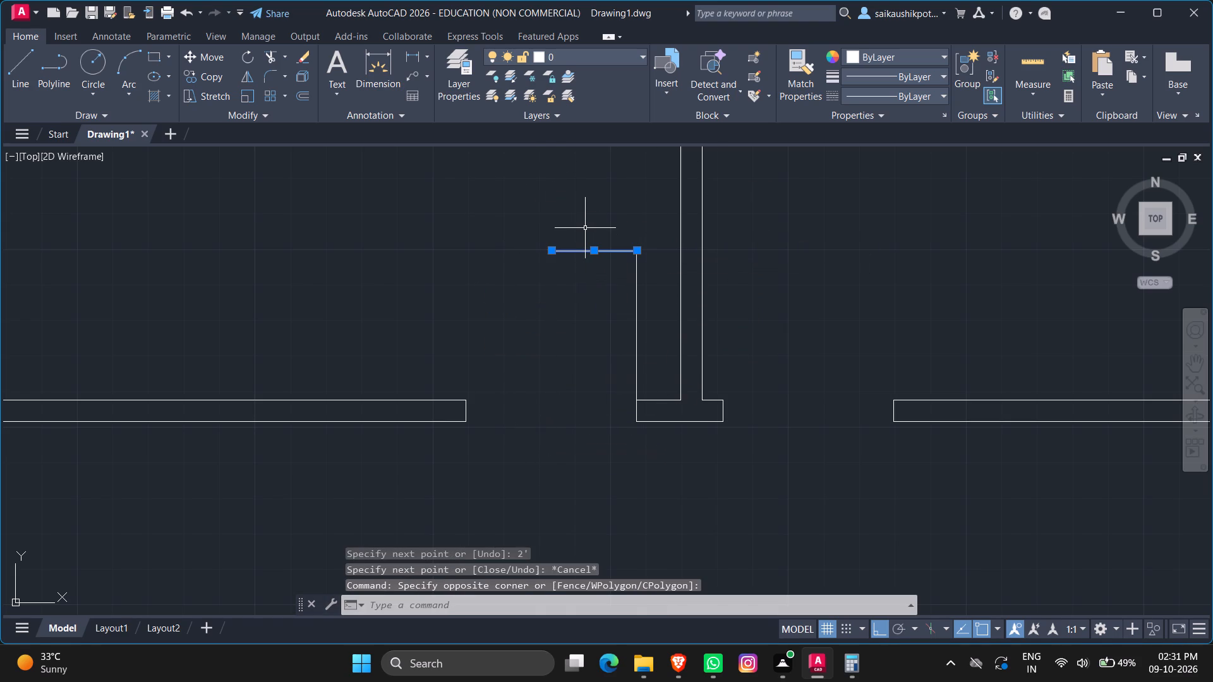
pyautogui.press('Delete')
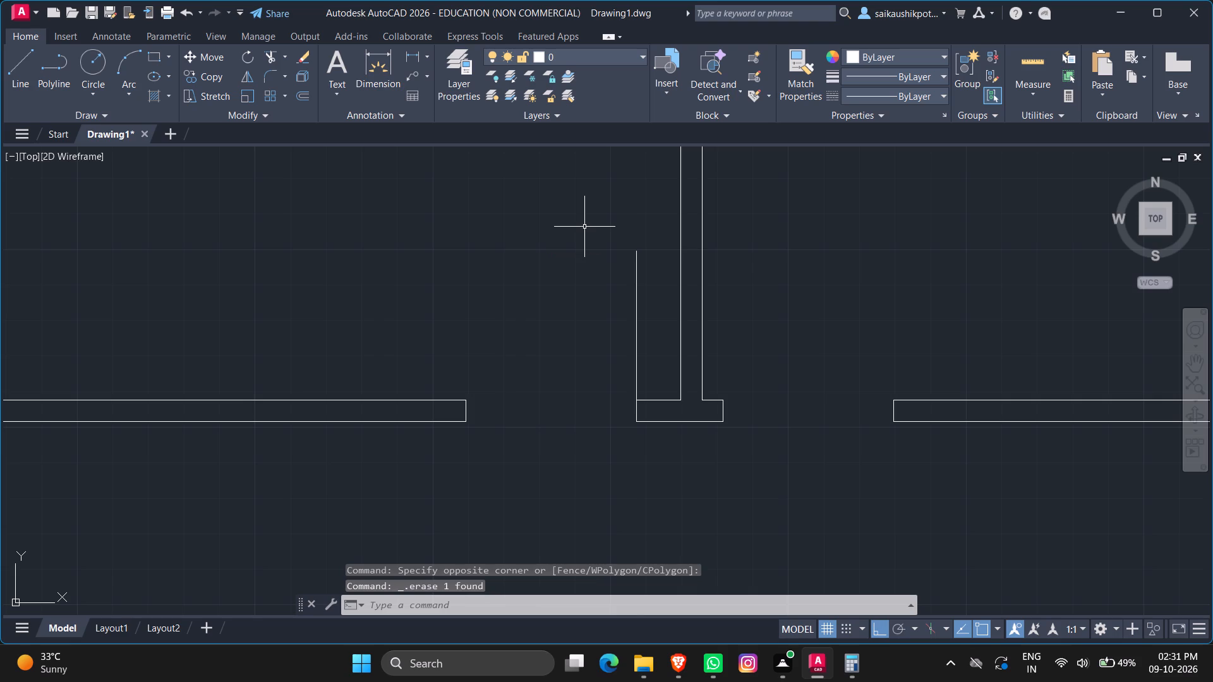
# Complete the door leaf west of the first partition with lines 2" west, 4' south and back to the jamb corner.
pyautogui.press('l')
pyautogui.press('Return')
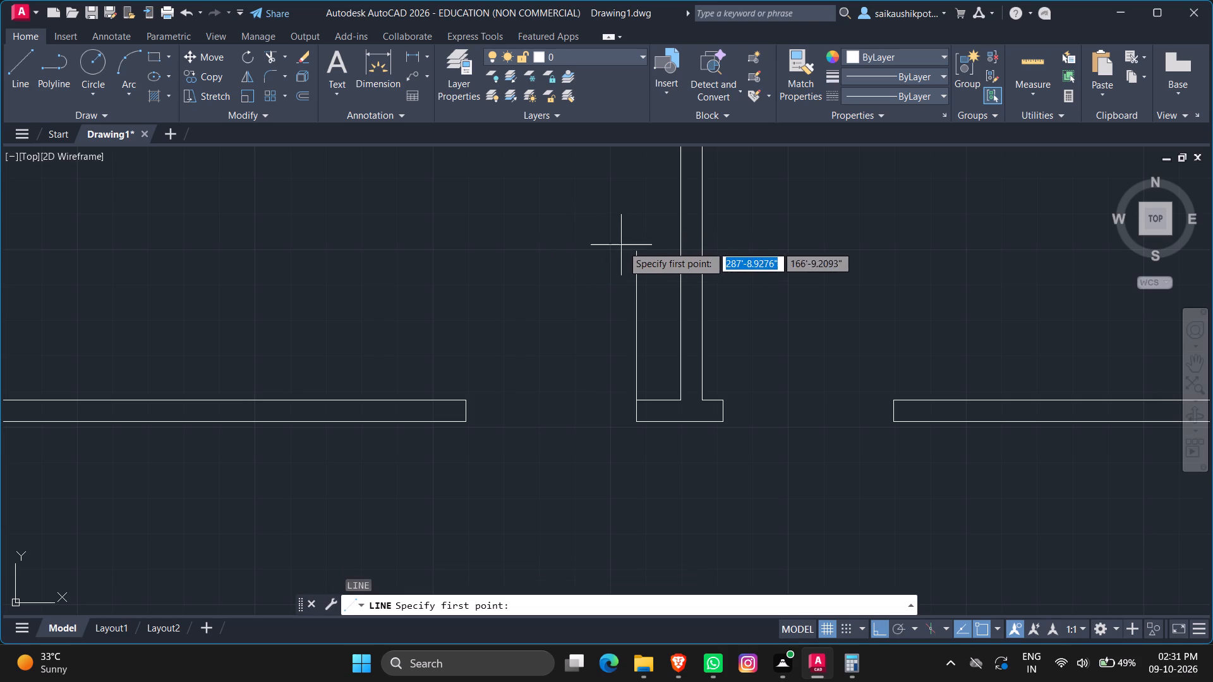
pyautogui.click(635, 253)
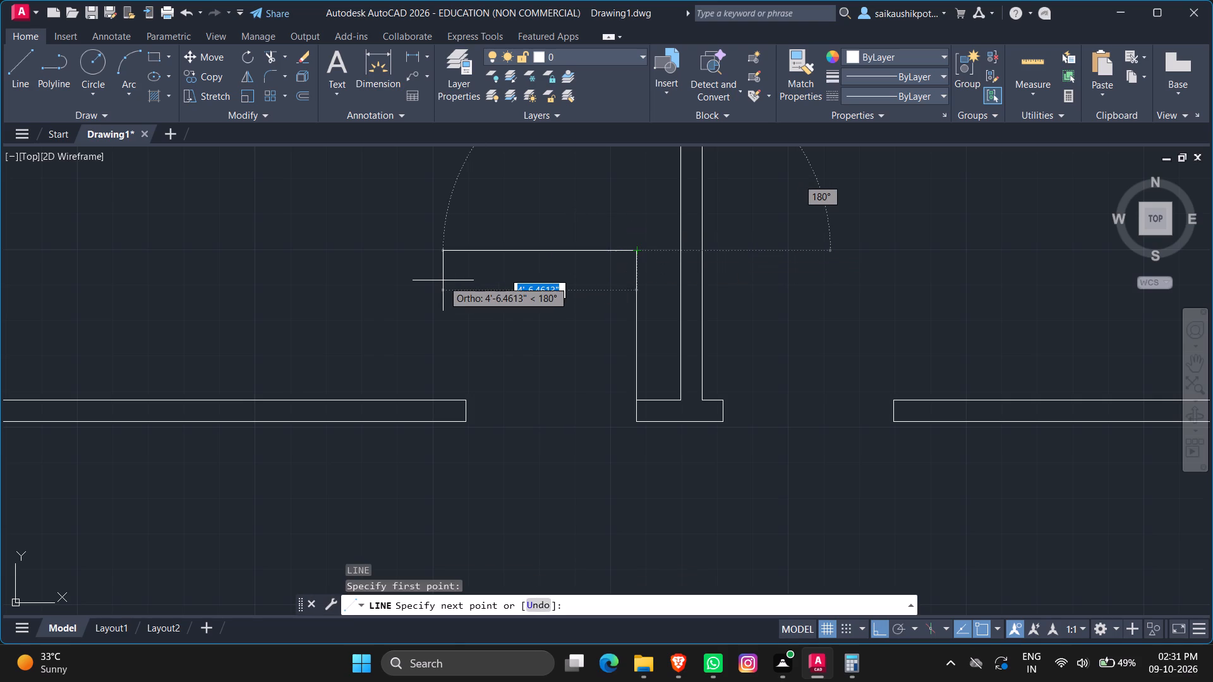
pyautogui.write('2"')
pyautogui.press('Return')
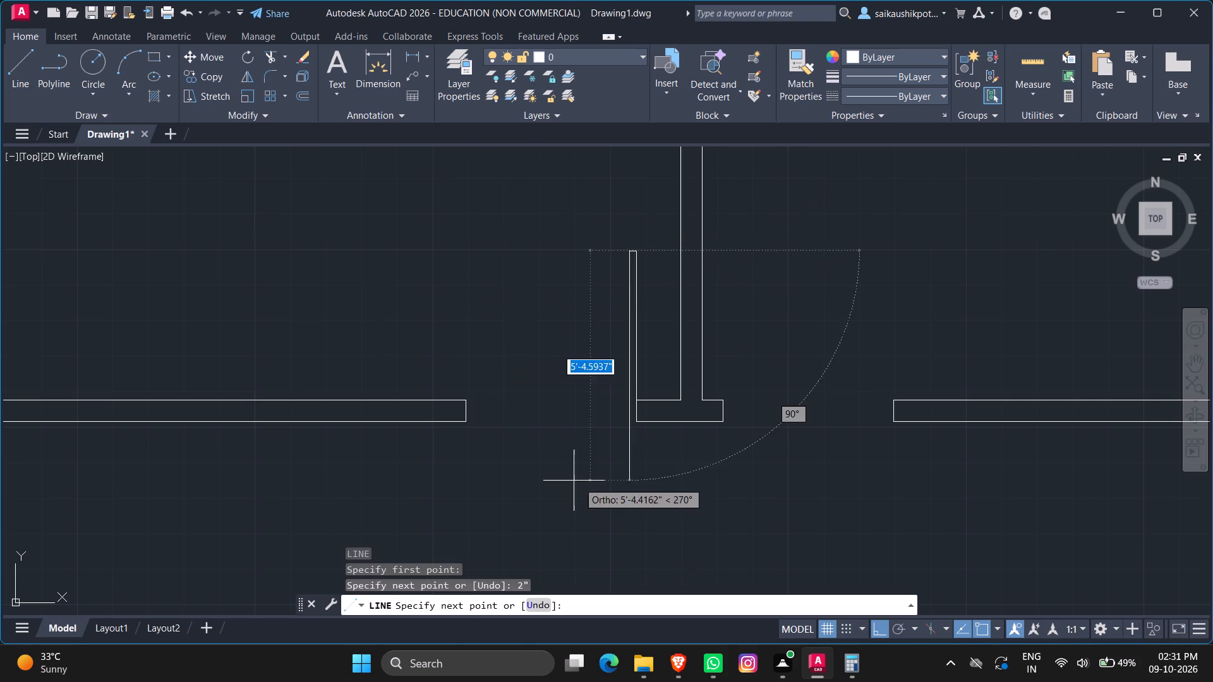
pyautogui.write("4'")
pyautogui.press('Return')
pyautogui.scroll(3, 625, 442)
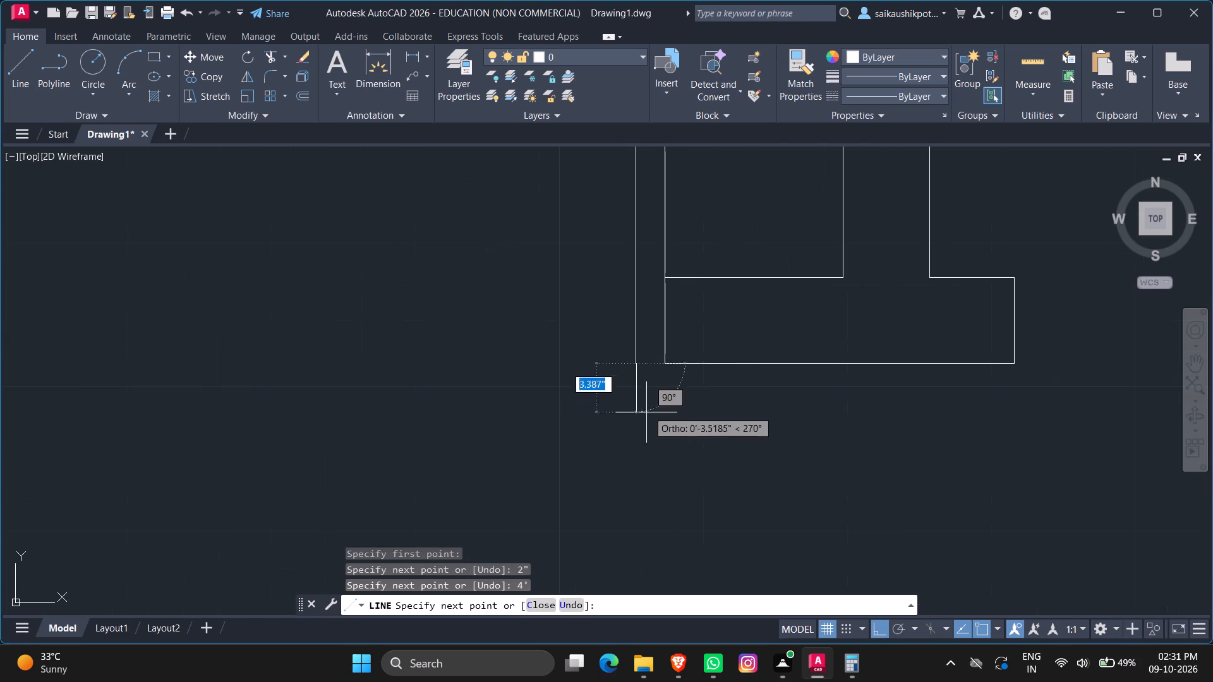
pyautogui.click(667, 365)
pyautogui.press('Escape')
pyautogui.scroll(-4, 723, 454)
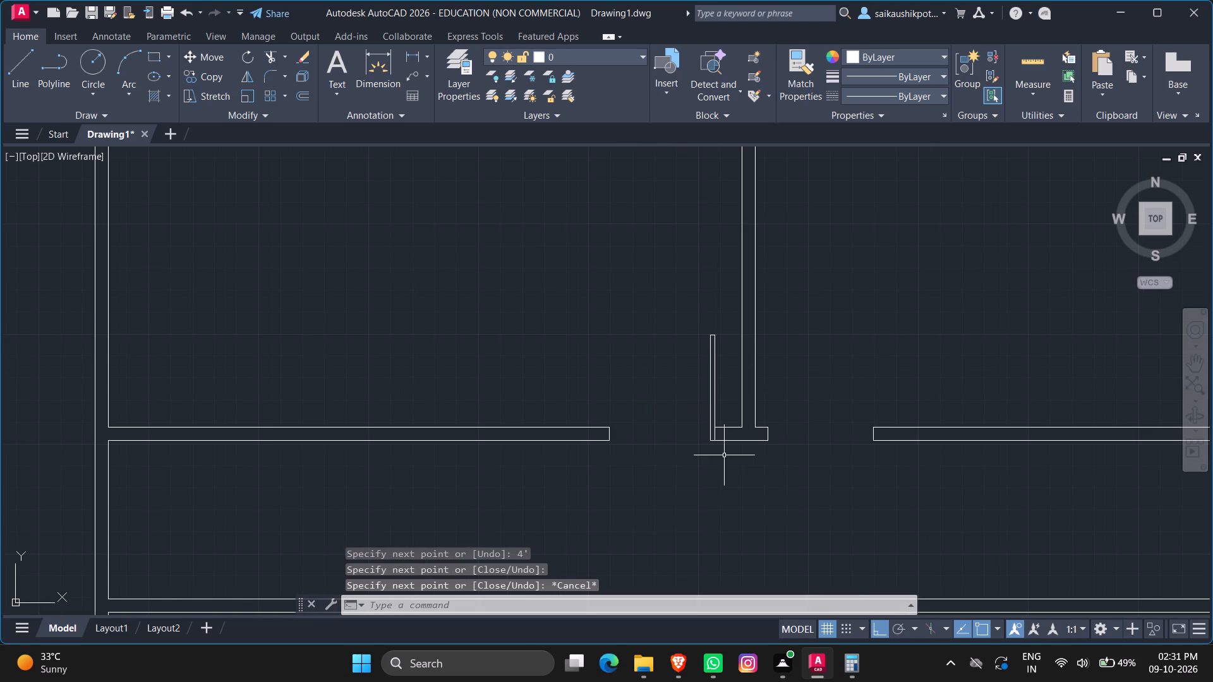
# Draw a three-point swing arc from the opposite jamb's south corner to the leaf's top northwest corner, with ortho off.
pyautogui.click(133, 71)
pyautogui.press('F8')
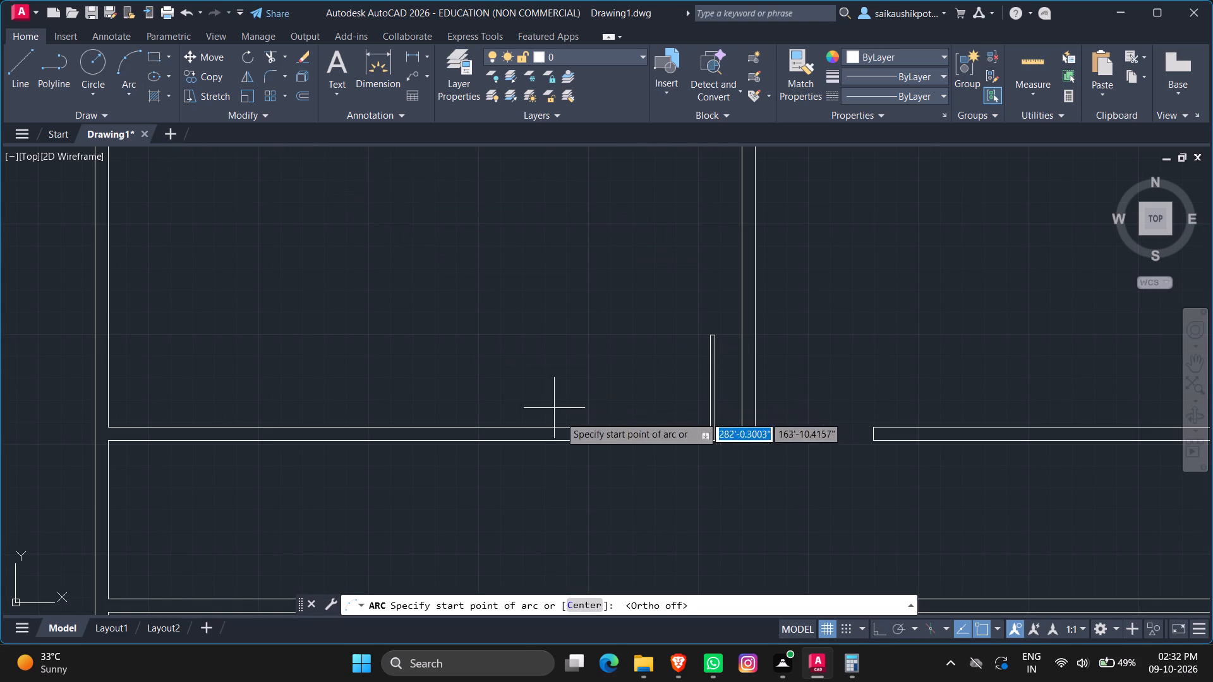
pyautogui.click(609, 440)
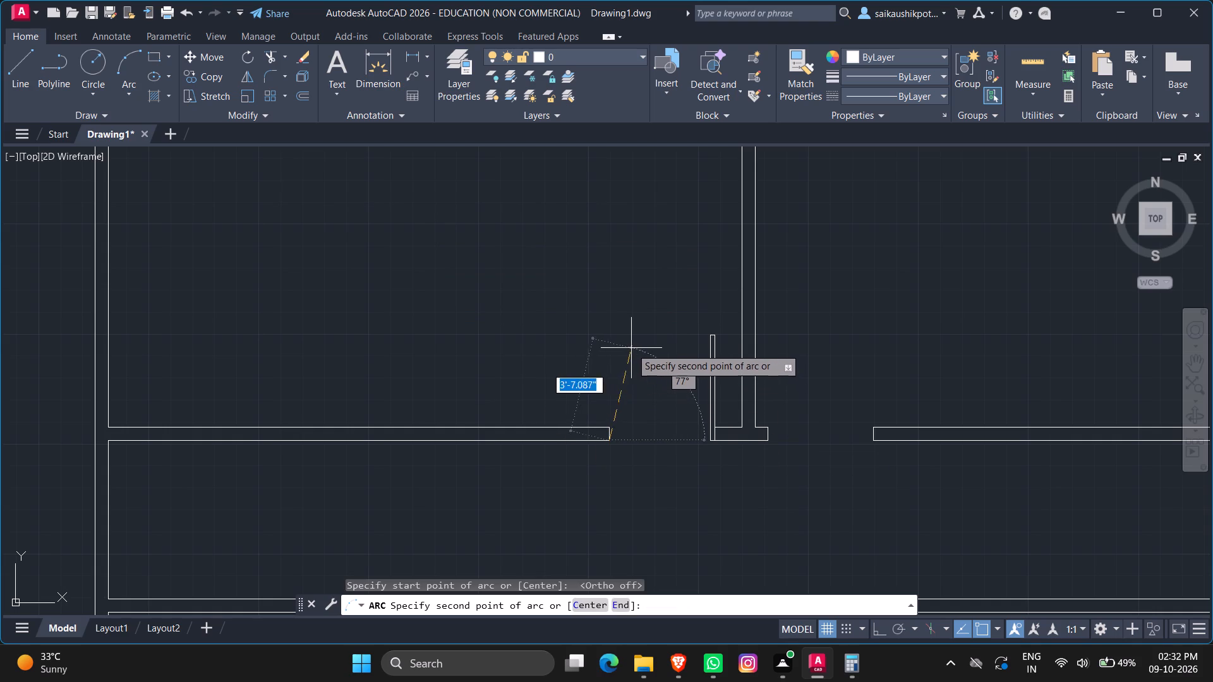
pyautogui.click(630, 362)
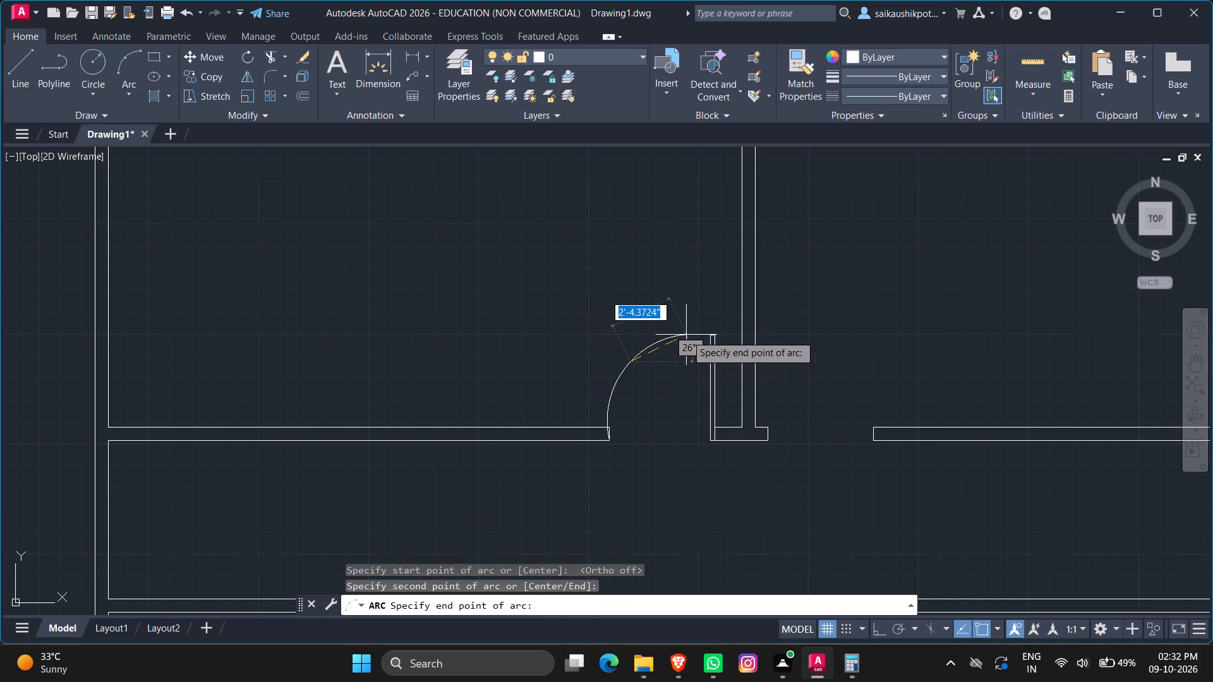
pyautogui.scroll(3, 694, 338)
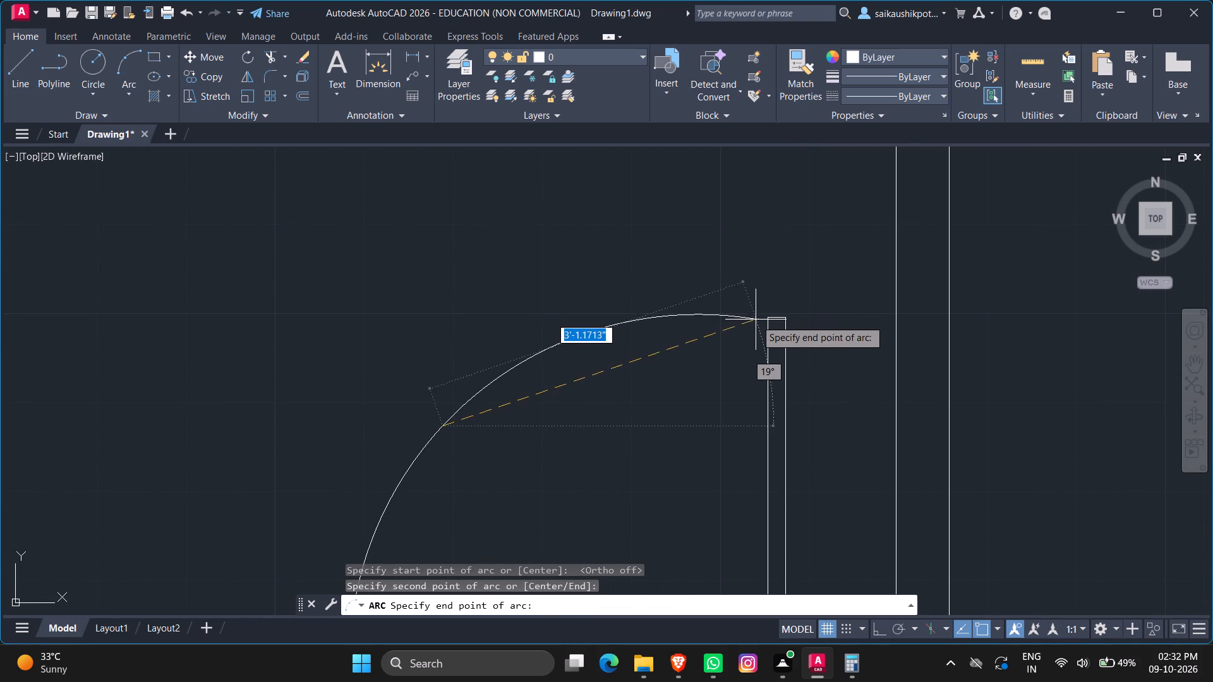
pyautogui.click(767, 320)
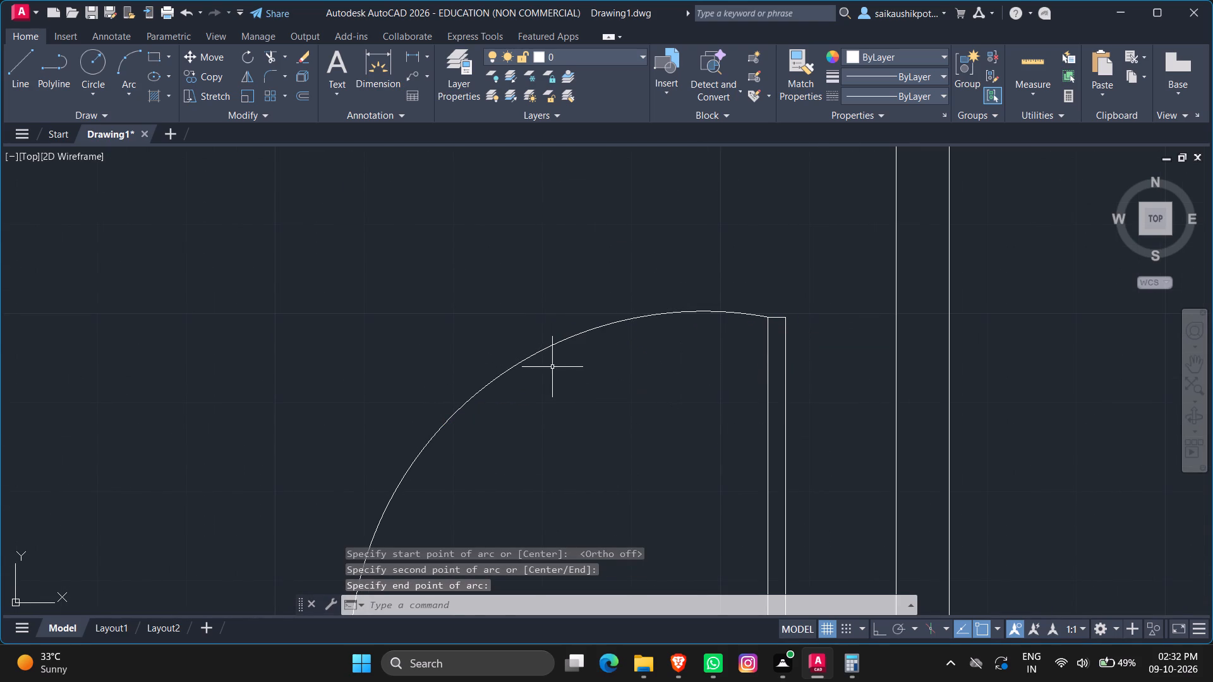
# Stretch the swing arc's midpoint slightly inward toward the door leaf to flatten it into a quarter-circle shape.
pyautogui.click(552, 367)
pyautogui.click(492, 323)
pyautogui.scroll(-2, 601, 373)
pyautogui.scroll(1, 509, 403)
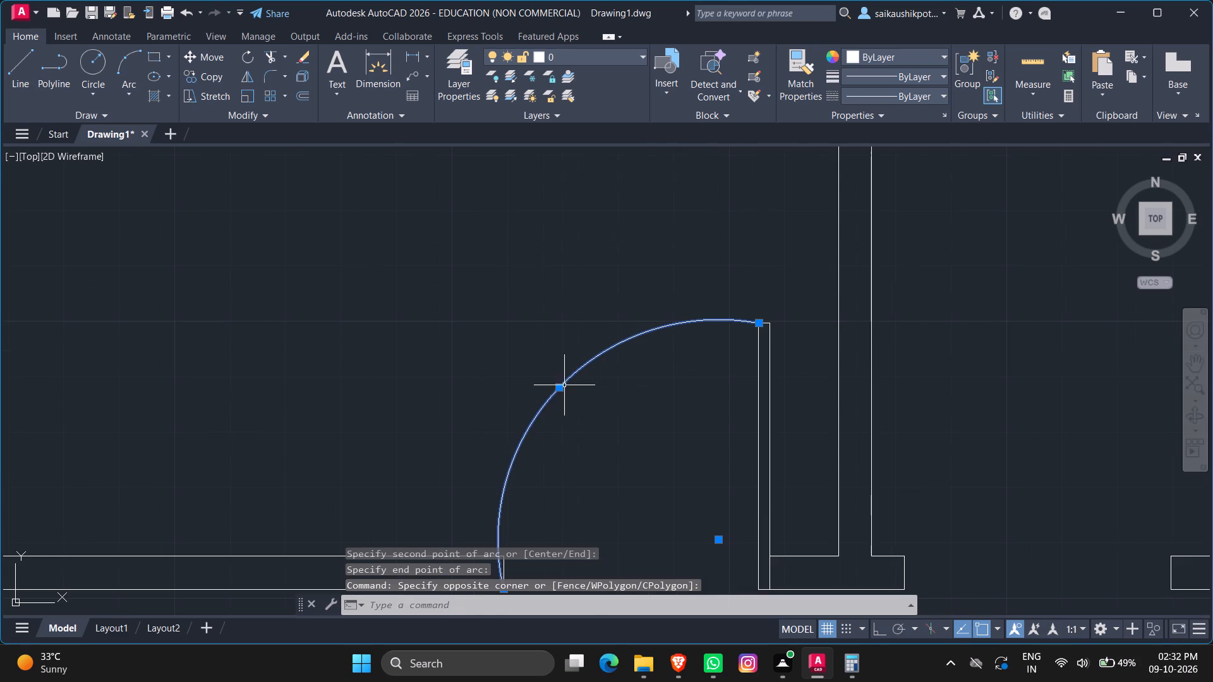
pyautogui.click(558, 385)
pyautogui.scroll(3, 568, 392)
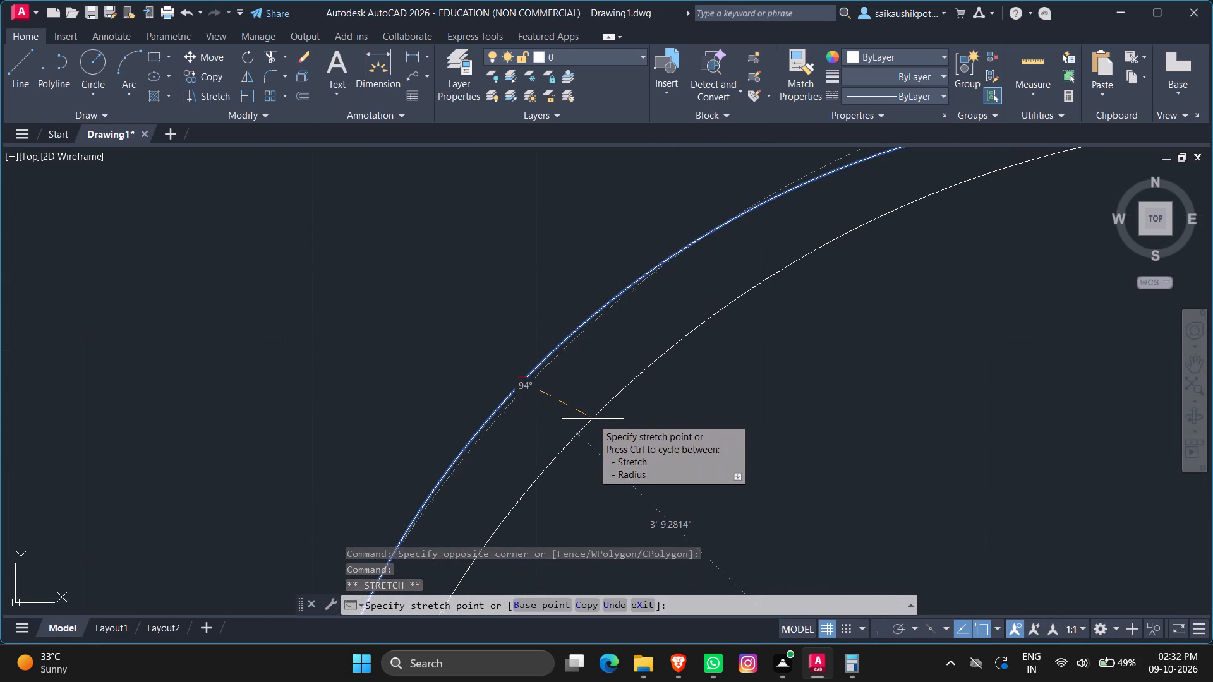
pyautogui.click(602, 428)
pyautogui.press('Escape')
pyautogui.scroll(-2, 600, 417)
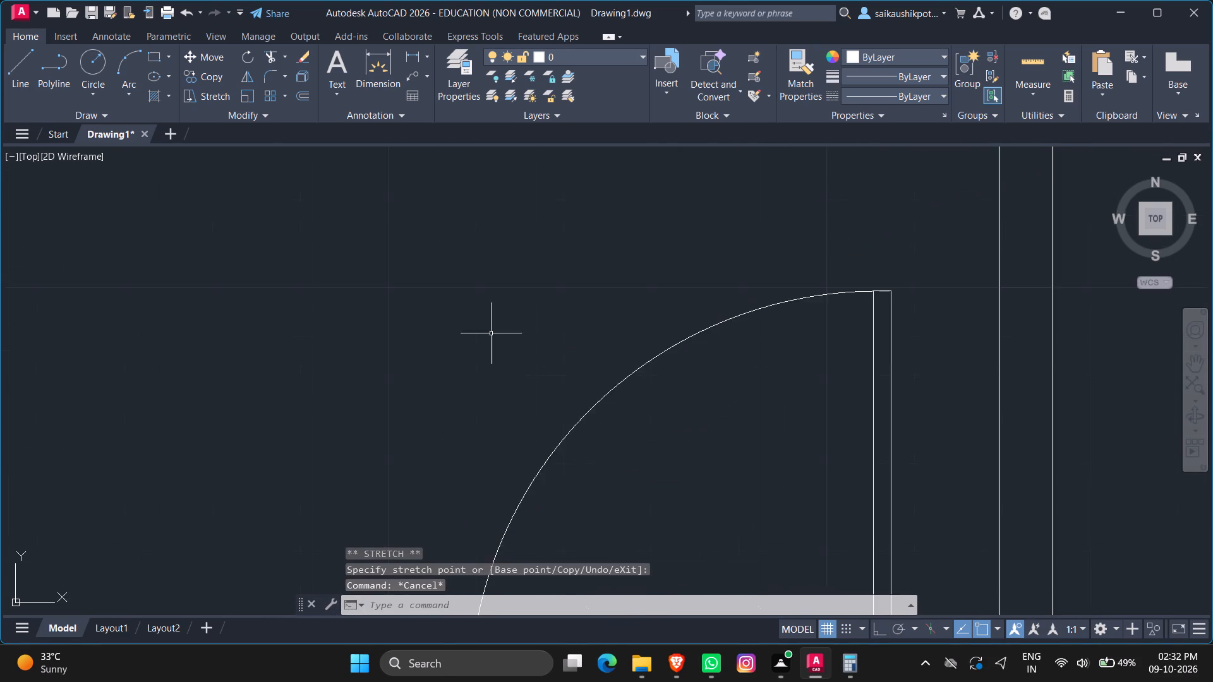
# Draw a 4' by 2" door leaf north from the south corner of the jamb just east of the first partition, with ortho on.
pyautogui.scroll(-3, 483, 329)
pyautogui.scroll(-2, 566, 405)
pyautogui.scroll(2, 674, 388)
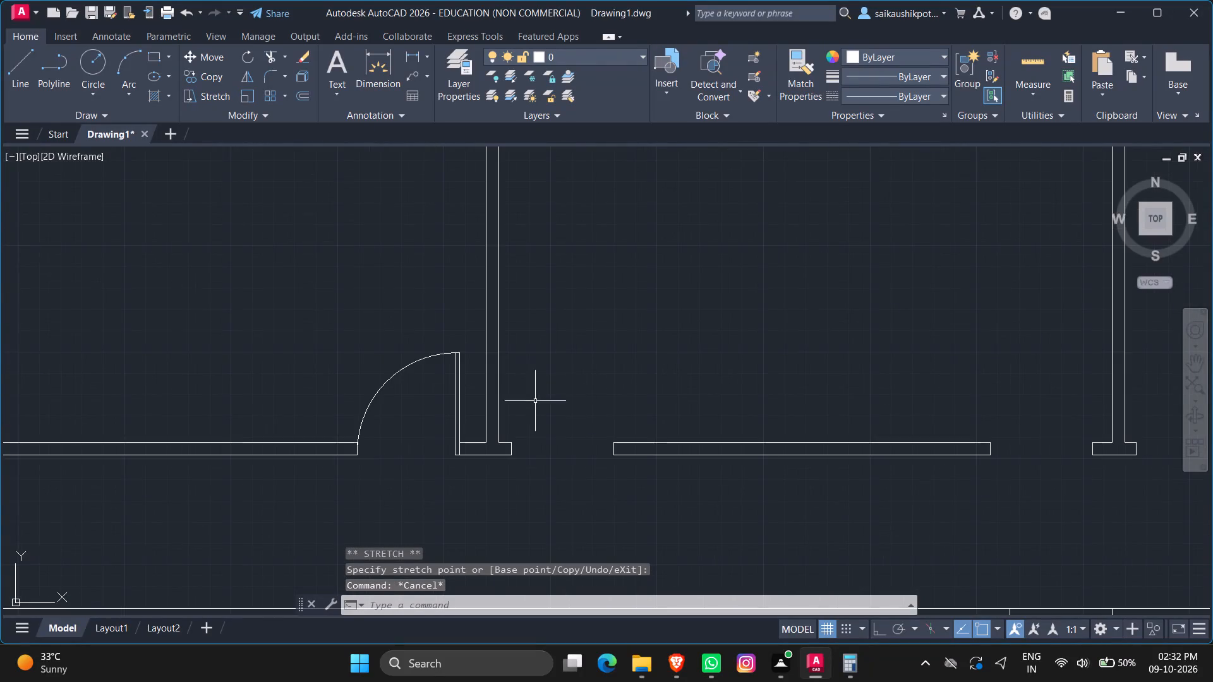
pyautogui.scroll(2, 519, 446)
pyautogui.press('Escape')
pyautogui.press('Escape')
pyautogui.press('Escape')
pyautogui.press('F8')
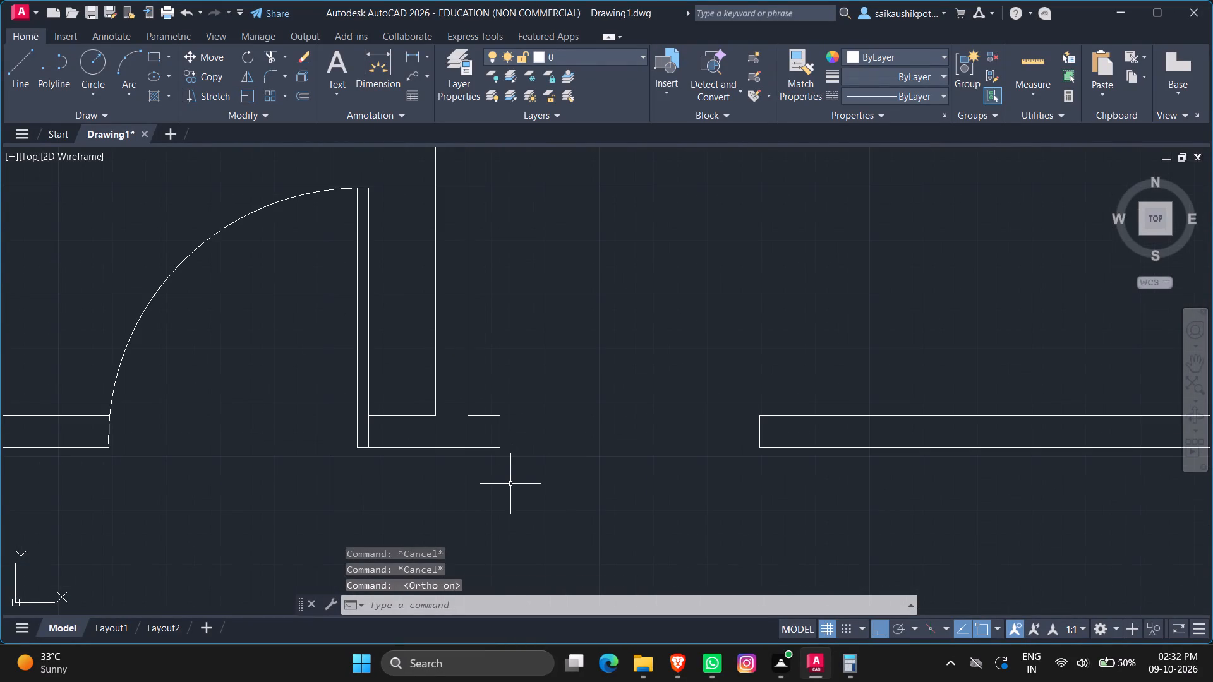
pyautogui.press('l')
pyautogui.press('Return')
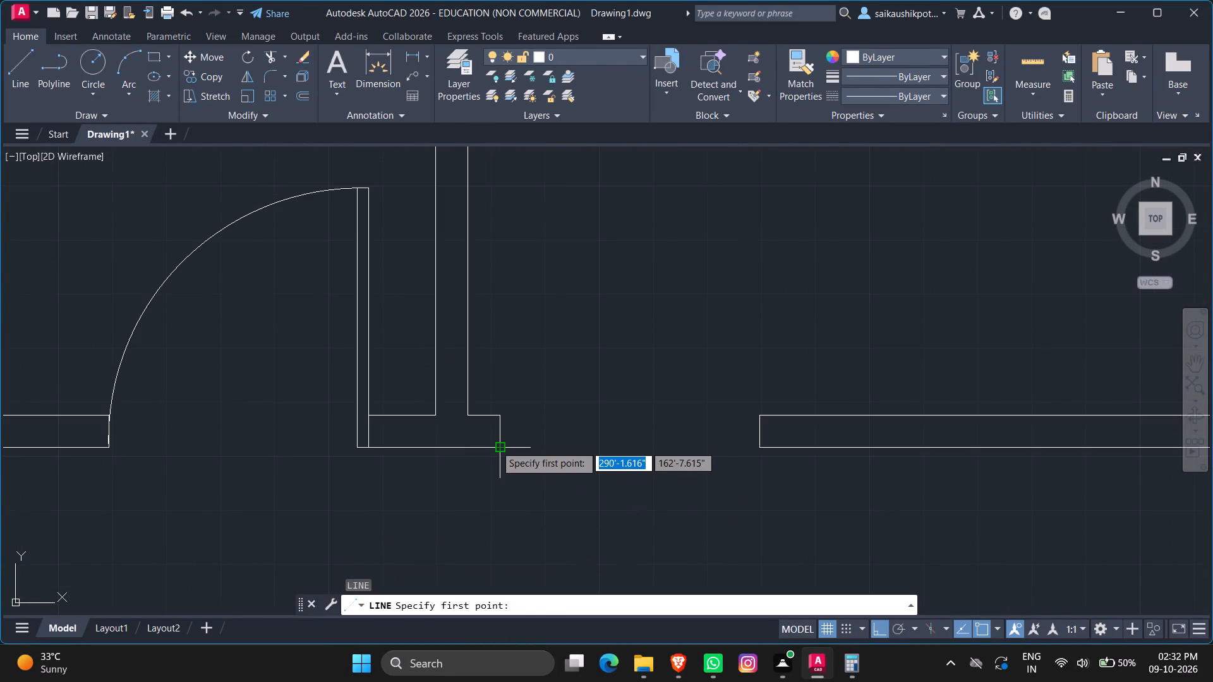
pyautogui.click(495, 445)
pyautogui.write("4'")
pyautogui.press('Return')
pyautogui.write('2"')
pyautogui.press('Return')
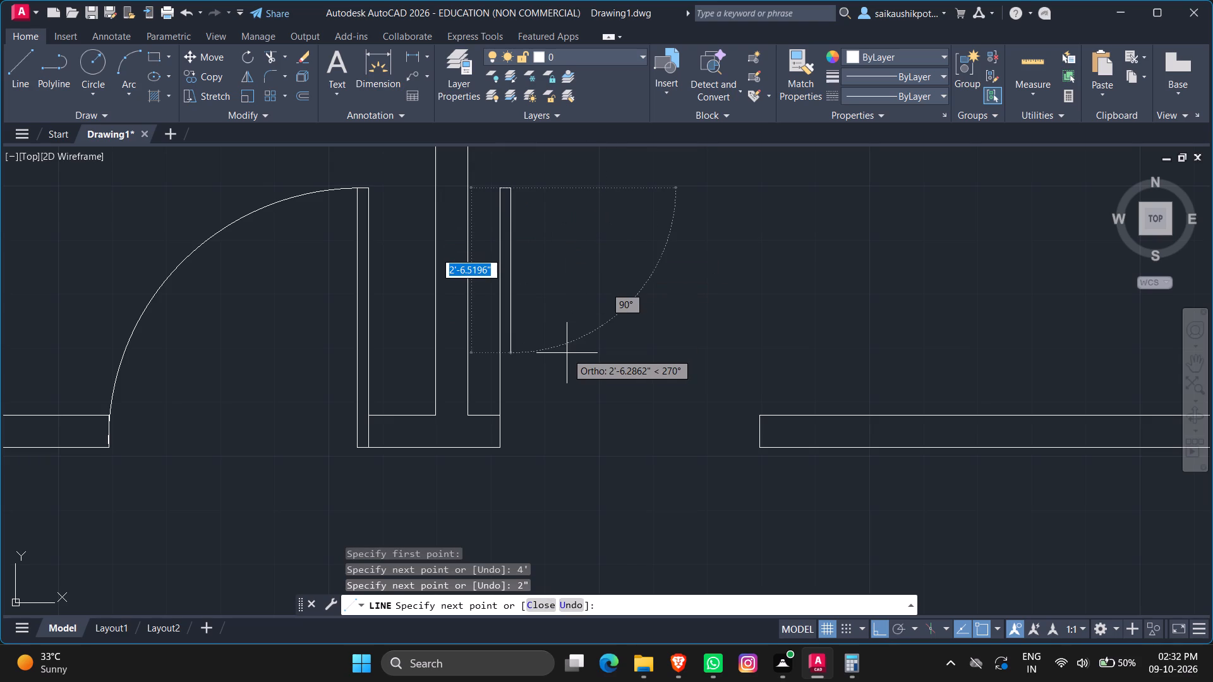
pyautogui.write("4'")
pyautogui.press('Return')
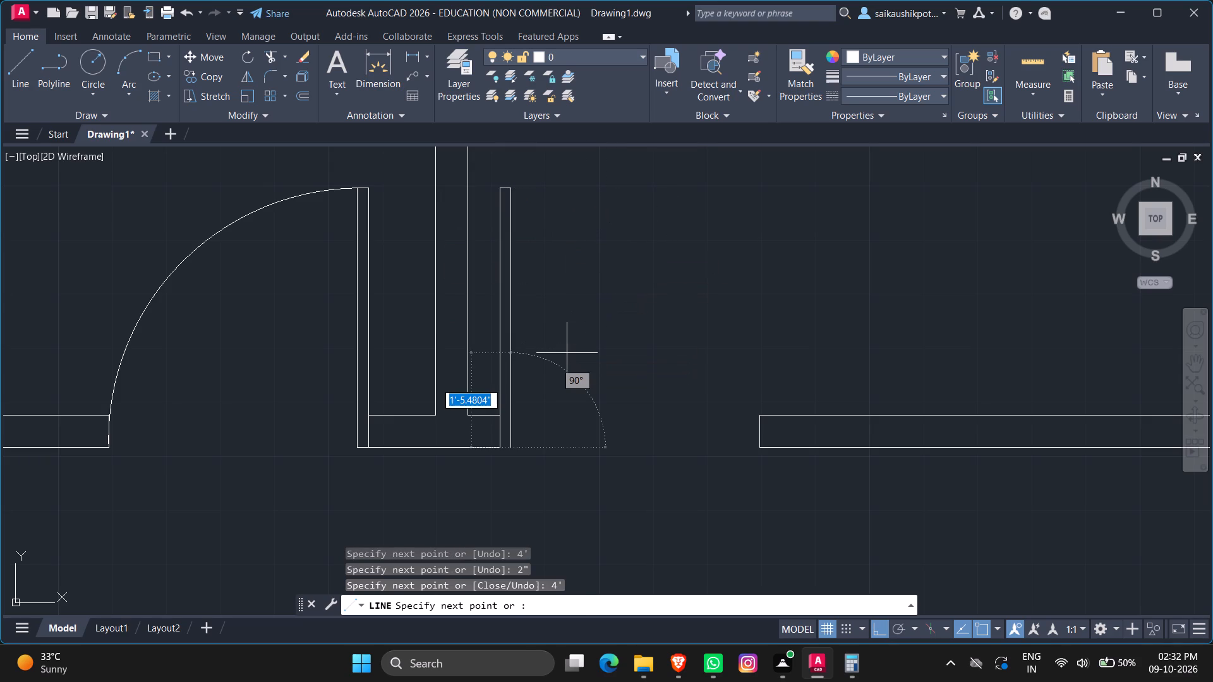
pyautogui.scroll(3, 522, 506)
pyautogui.click(425, 265)
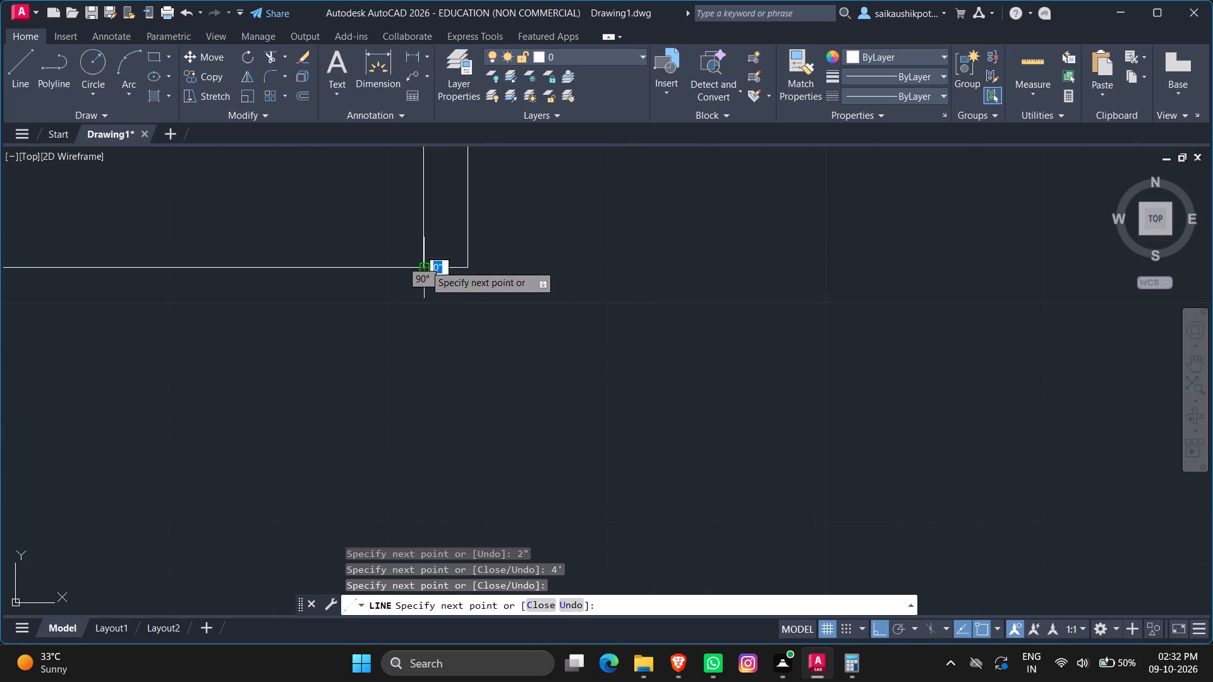
pyautogui.press('Escape')
# Draw a three-point swing arc from the east door's opposite jamb corner to its leaf's top northeast corner, with ortho off.
pyautogui.scroll(-5, 529, 342)
pyautogui.scroll(1, 546, 289)
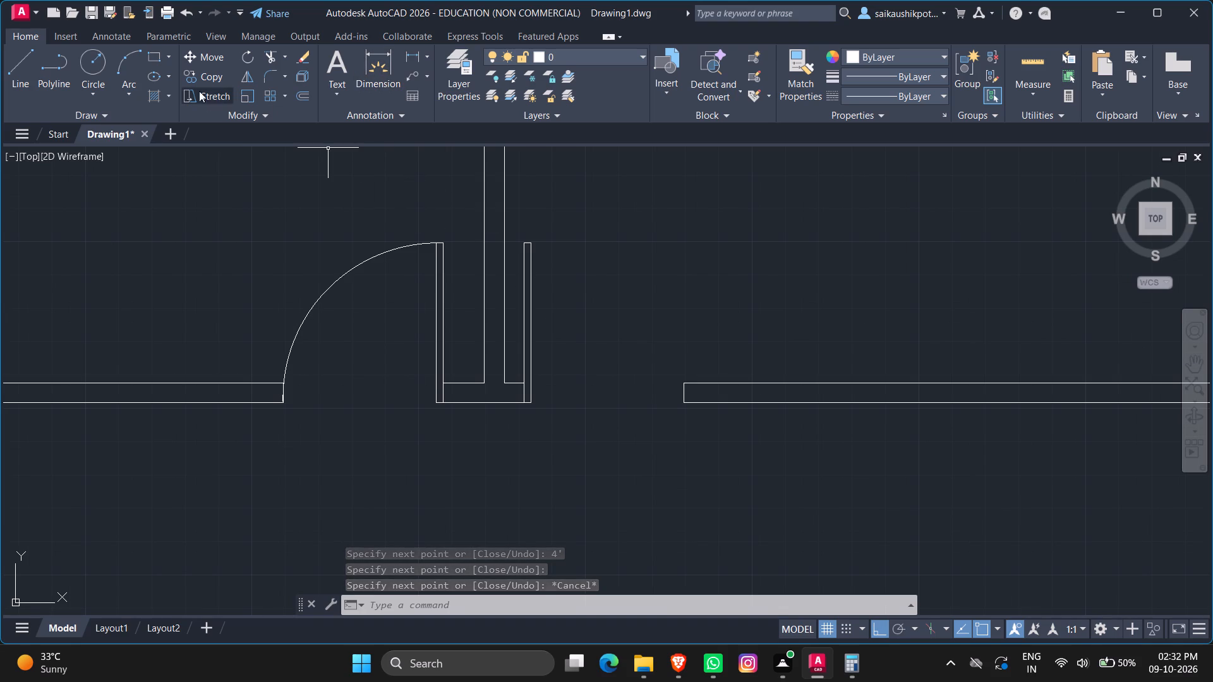
pyautogui.click(135, 65)
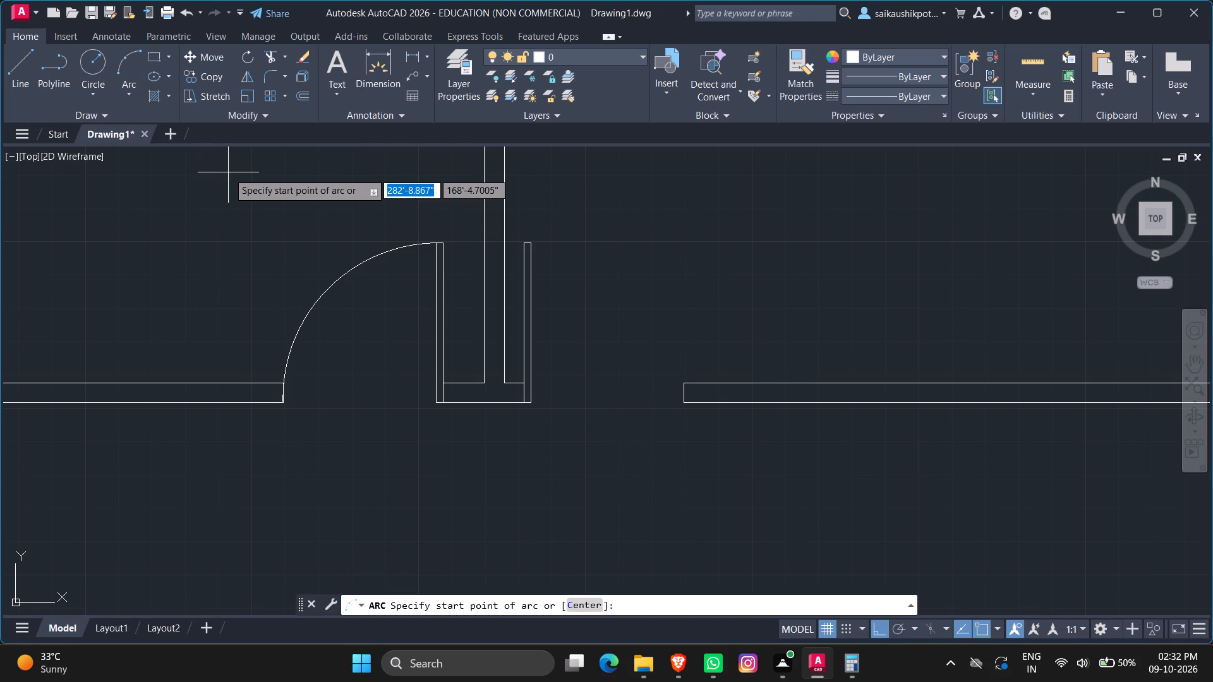
pyautogui.press('F8')
pyautogui.scroll(1, 684, 402)
pyautogui.click(684, 401)
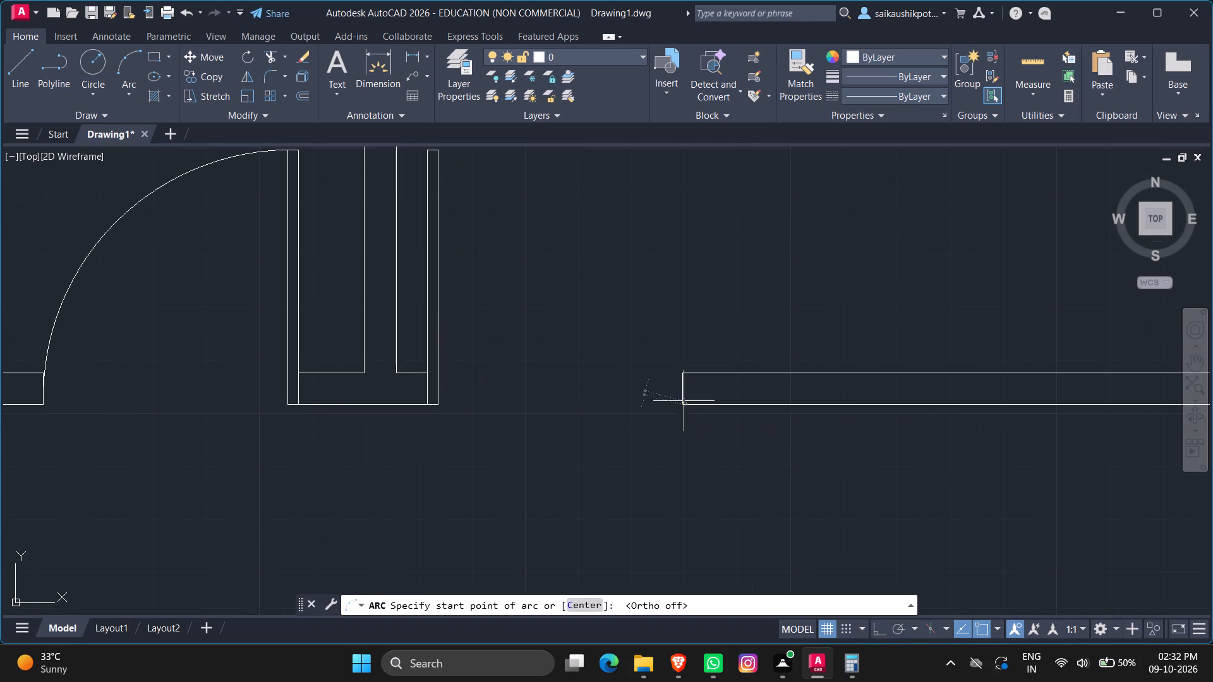
pyautogui.click(626, 210)
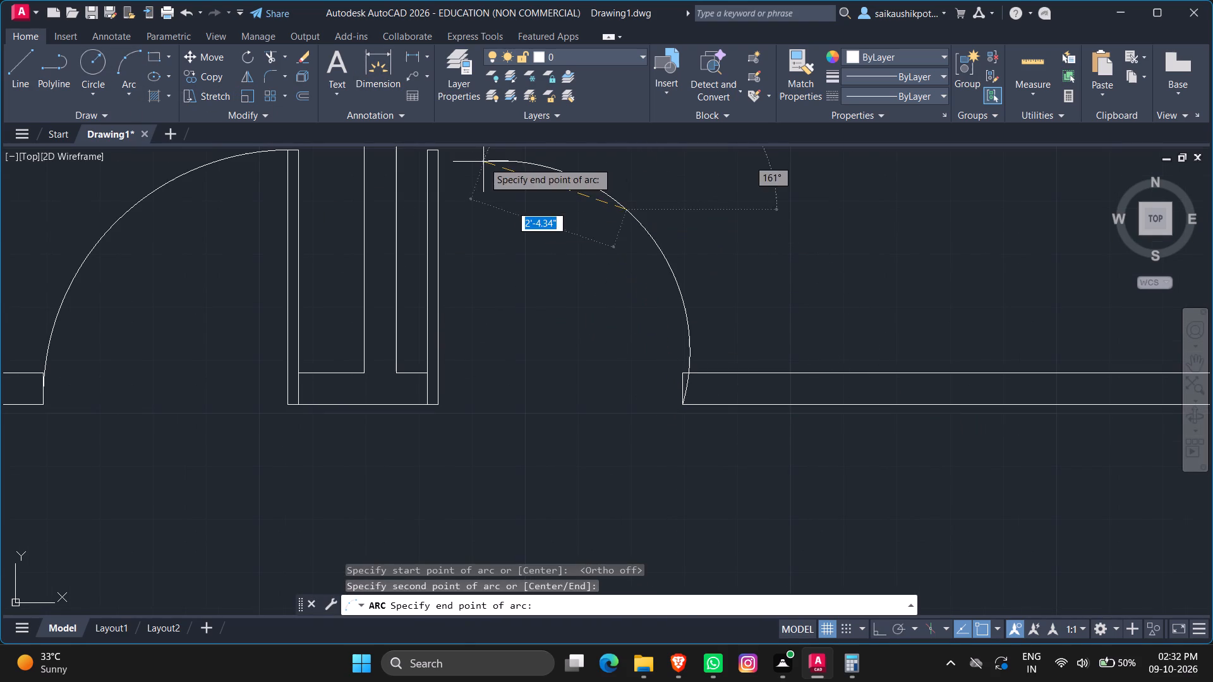
pyautogui.click(435, 153)
# Stretch the east door's swing arc at its midpoint slightly inward toward the leaf to flatten it into a quarter-circle shape.
pyautogui.scroll(-1, 491, 224)
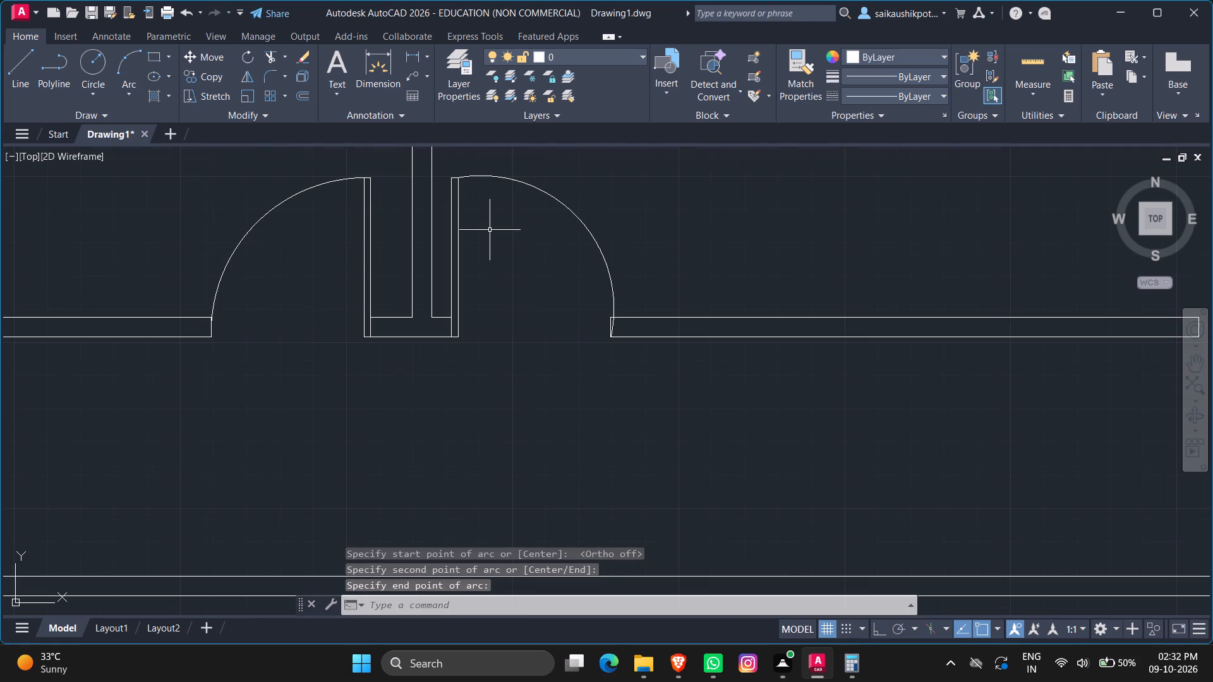
pyautogui.click(545, 176)
pyautogui.click(505, 212)
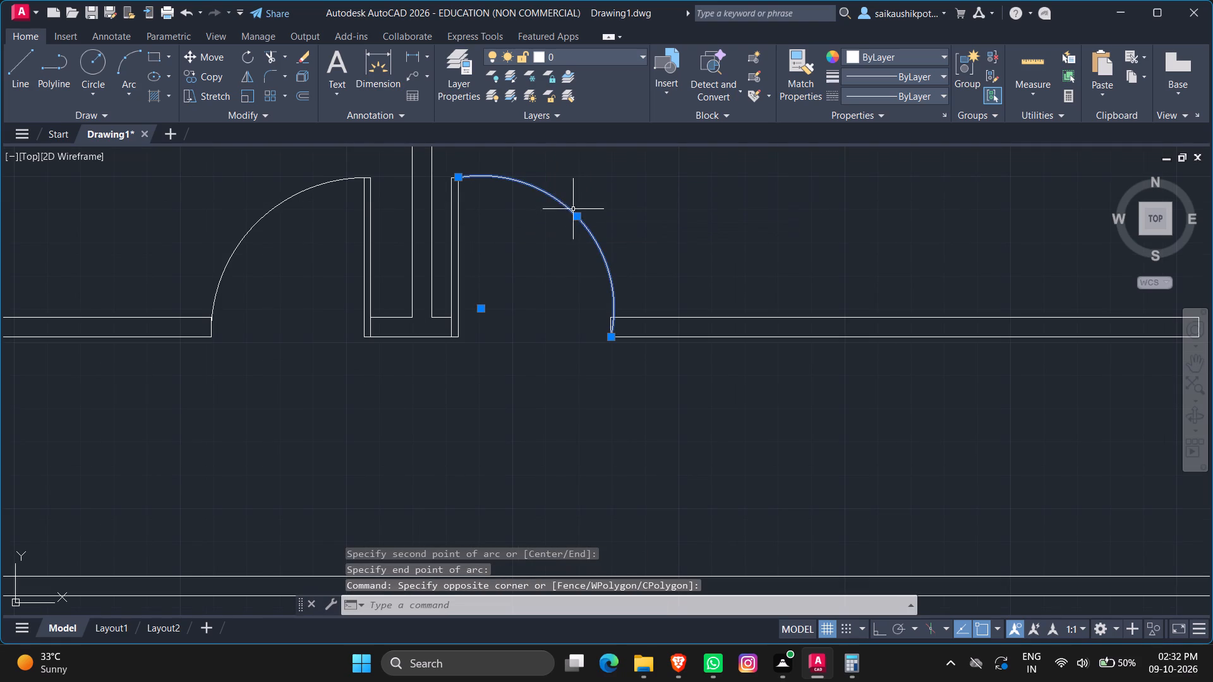
pyautogui.click(579, 218)
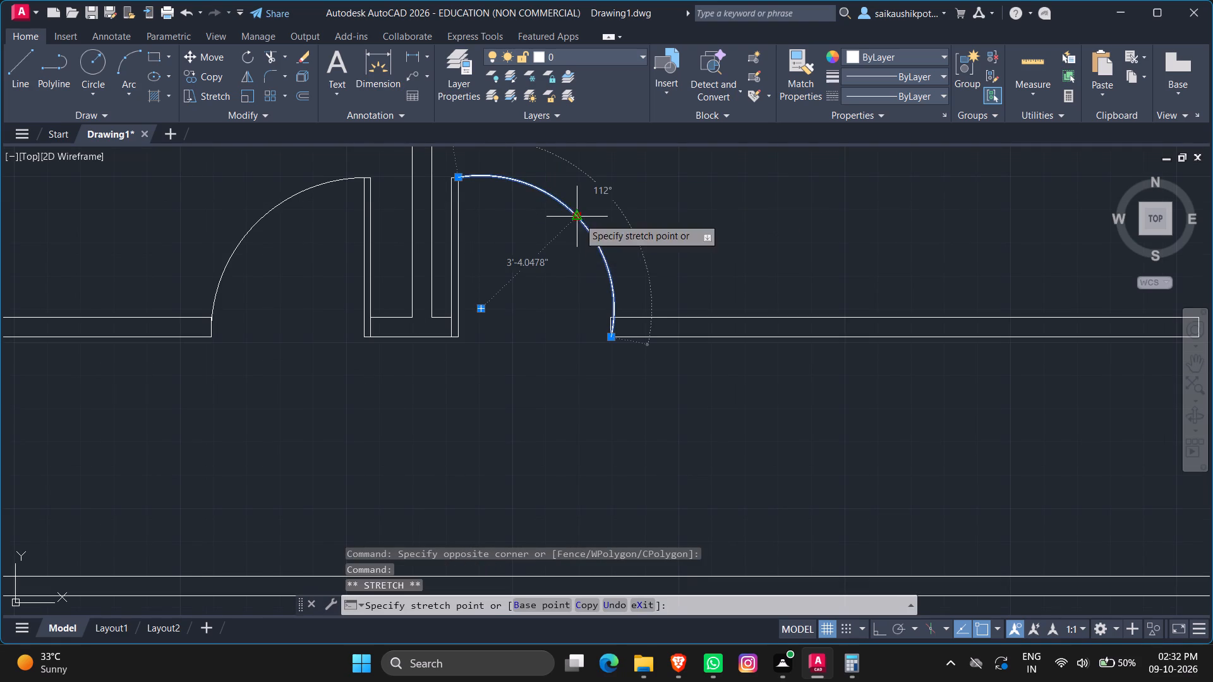
pyautogui.scroll(4, 553, 227)
pyautogui.scroll(-3, 488, 332)
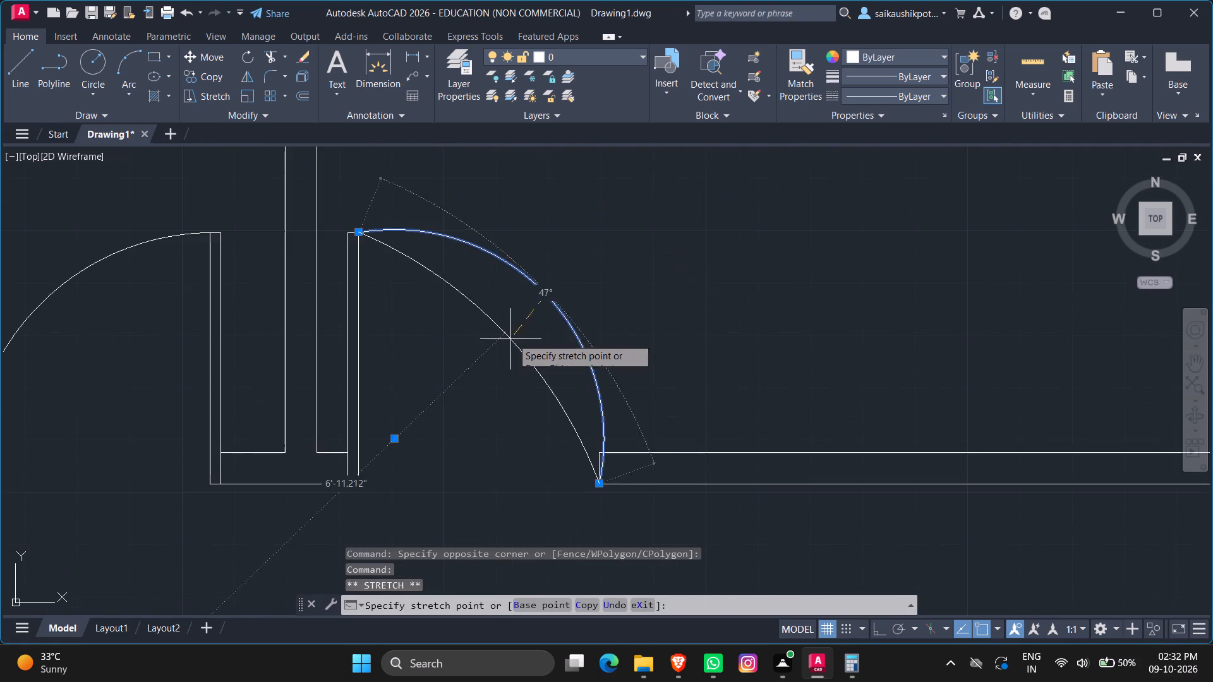
pyautogui.scroll(2, 565, 290)
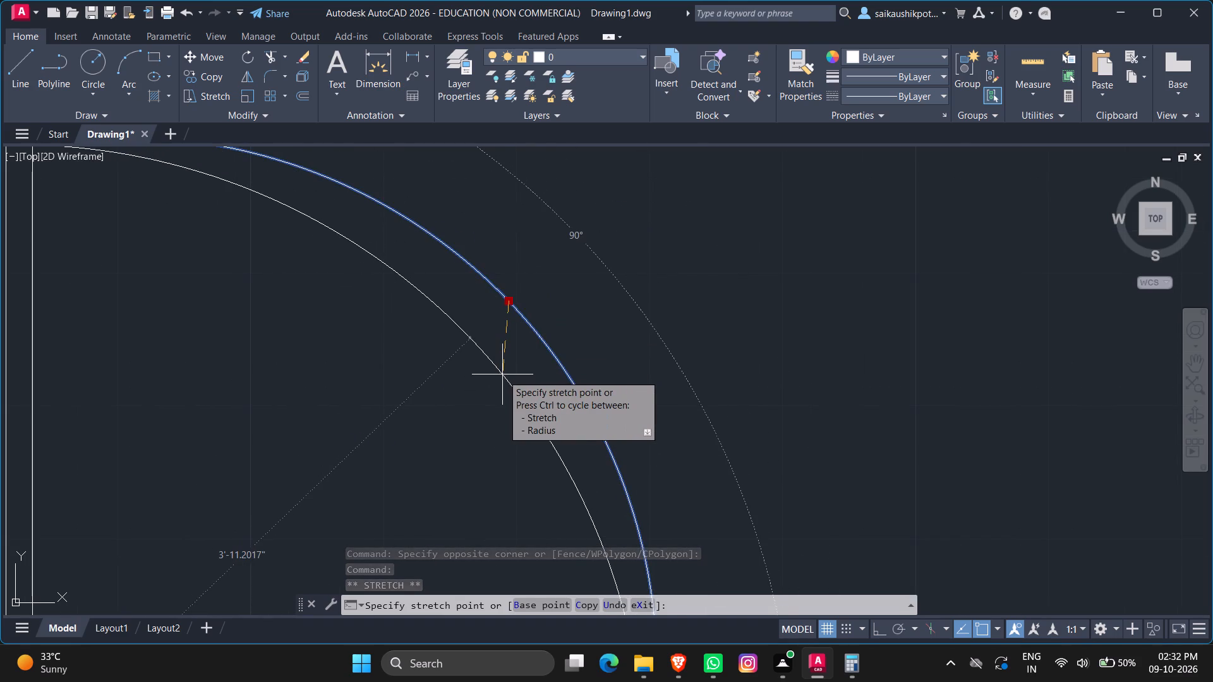
pyautogui.click(505, 366)
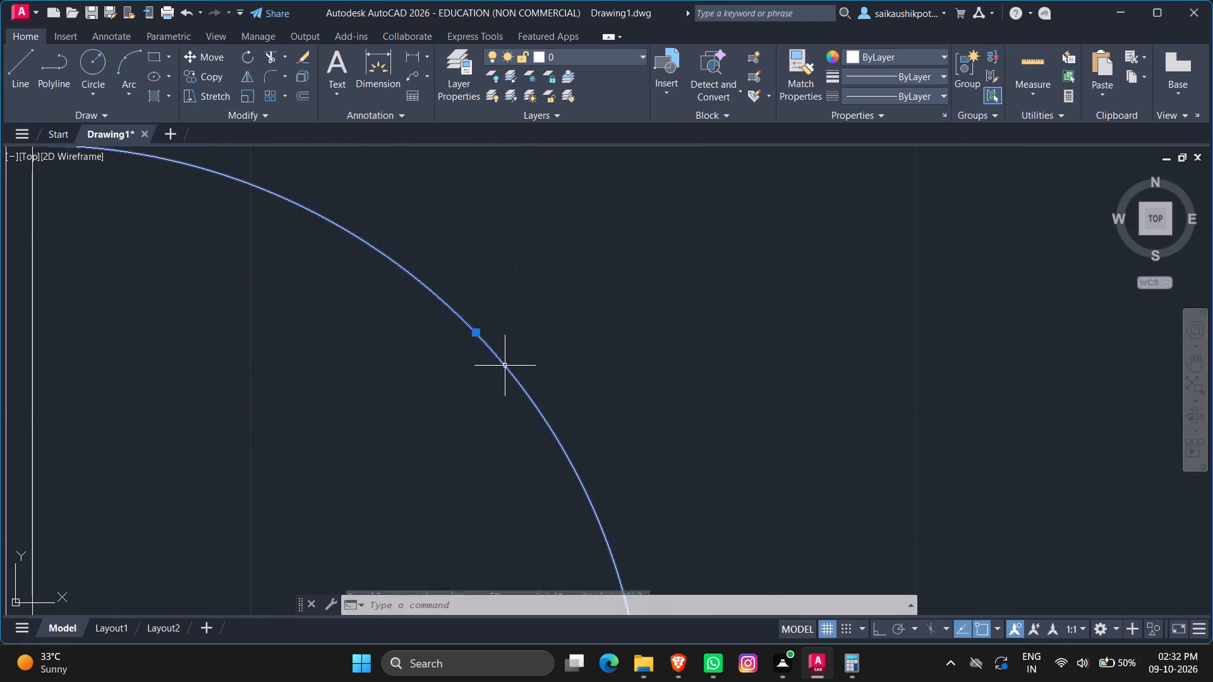
pyautogui.press('Escape')
pyautogui.scroll(-4, 526, 352)
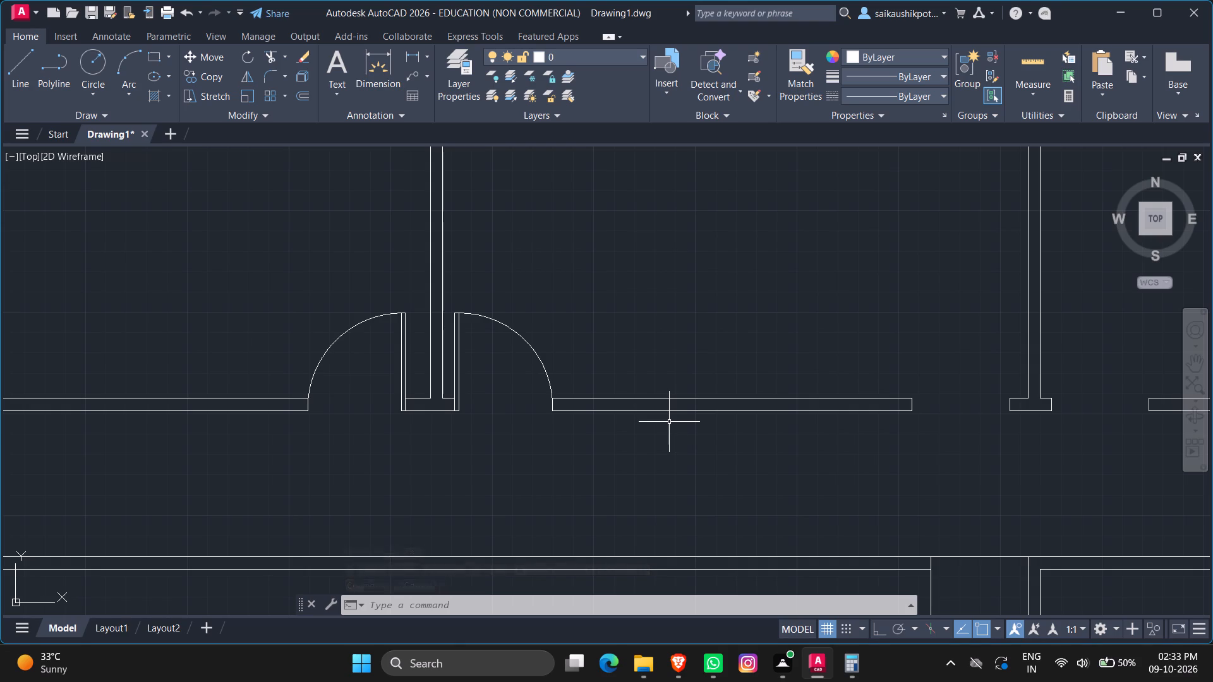
pyautogui.press('Escape')
pyautogui.press('Escape')
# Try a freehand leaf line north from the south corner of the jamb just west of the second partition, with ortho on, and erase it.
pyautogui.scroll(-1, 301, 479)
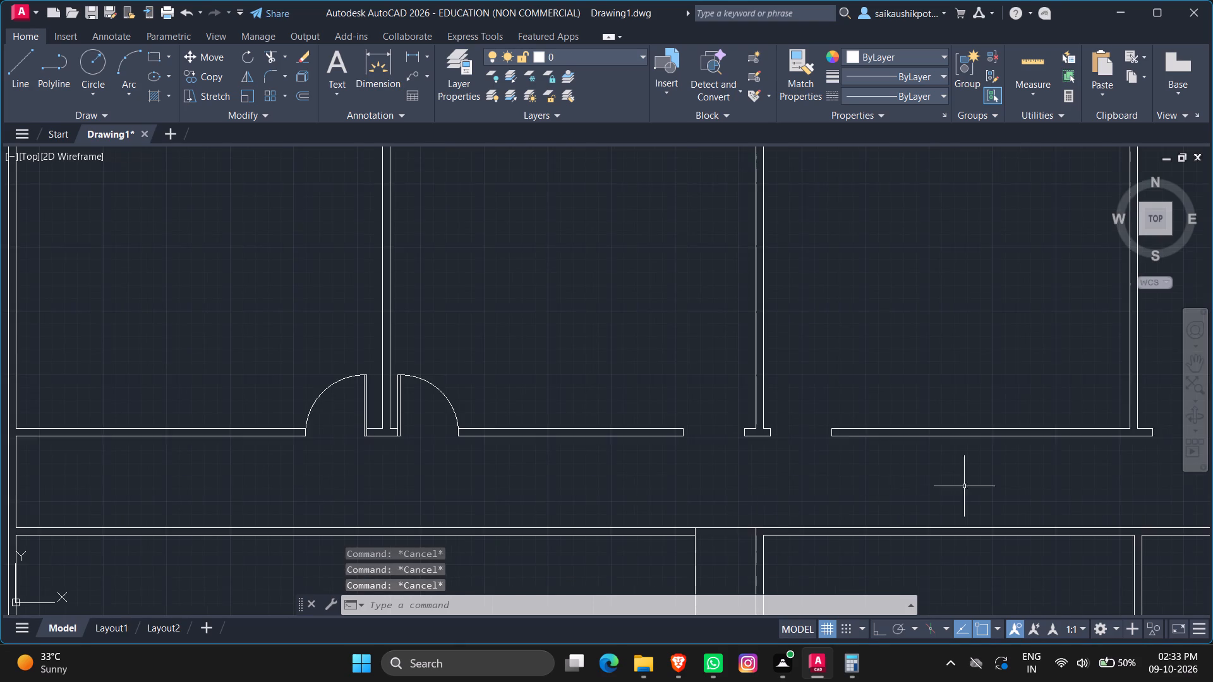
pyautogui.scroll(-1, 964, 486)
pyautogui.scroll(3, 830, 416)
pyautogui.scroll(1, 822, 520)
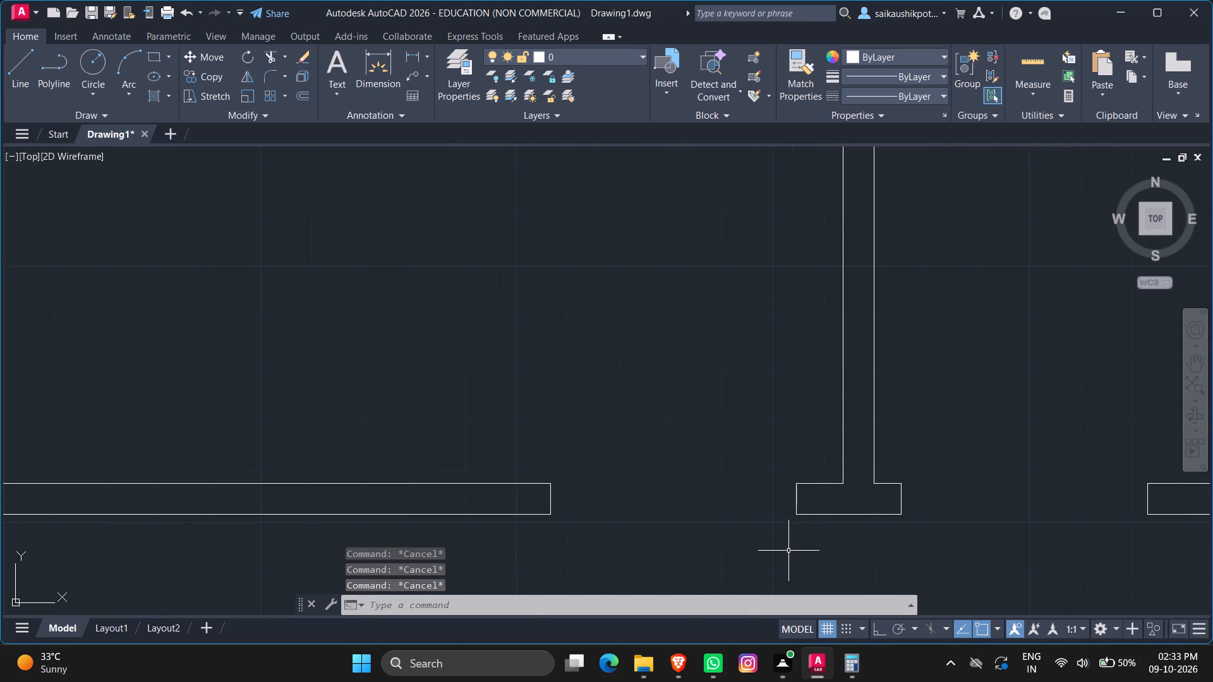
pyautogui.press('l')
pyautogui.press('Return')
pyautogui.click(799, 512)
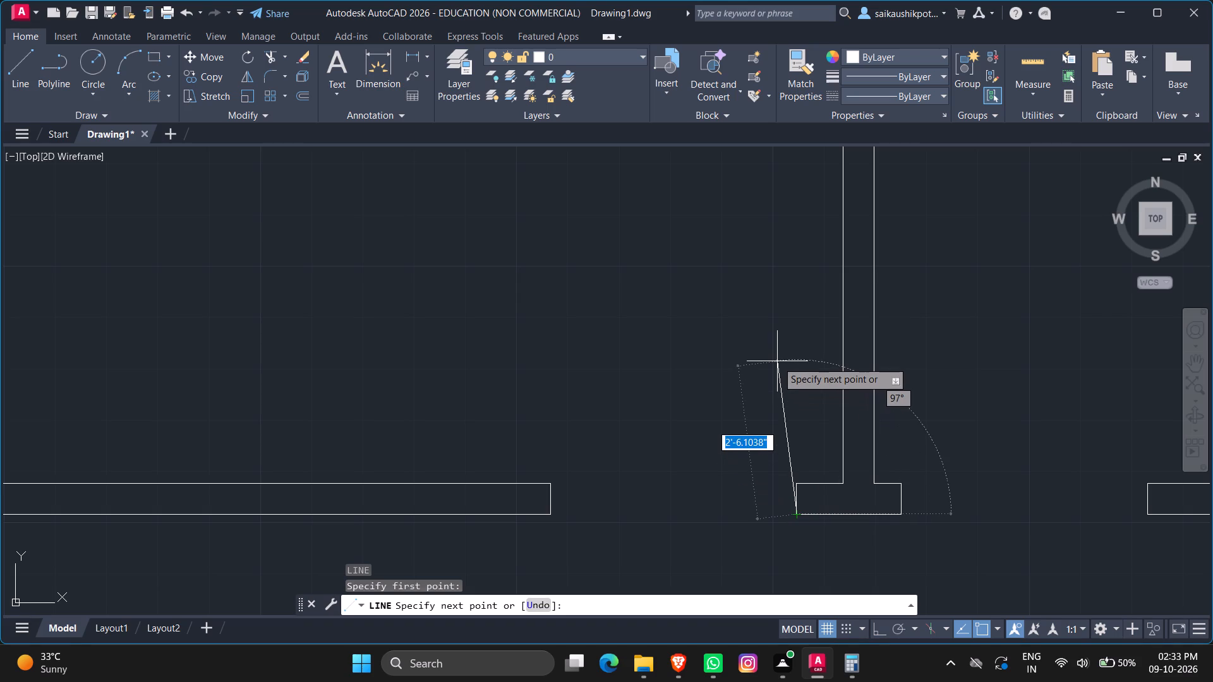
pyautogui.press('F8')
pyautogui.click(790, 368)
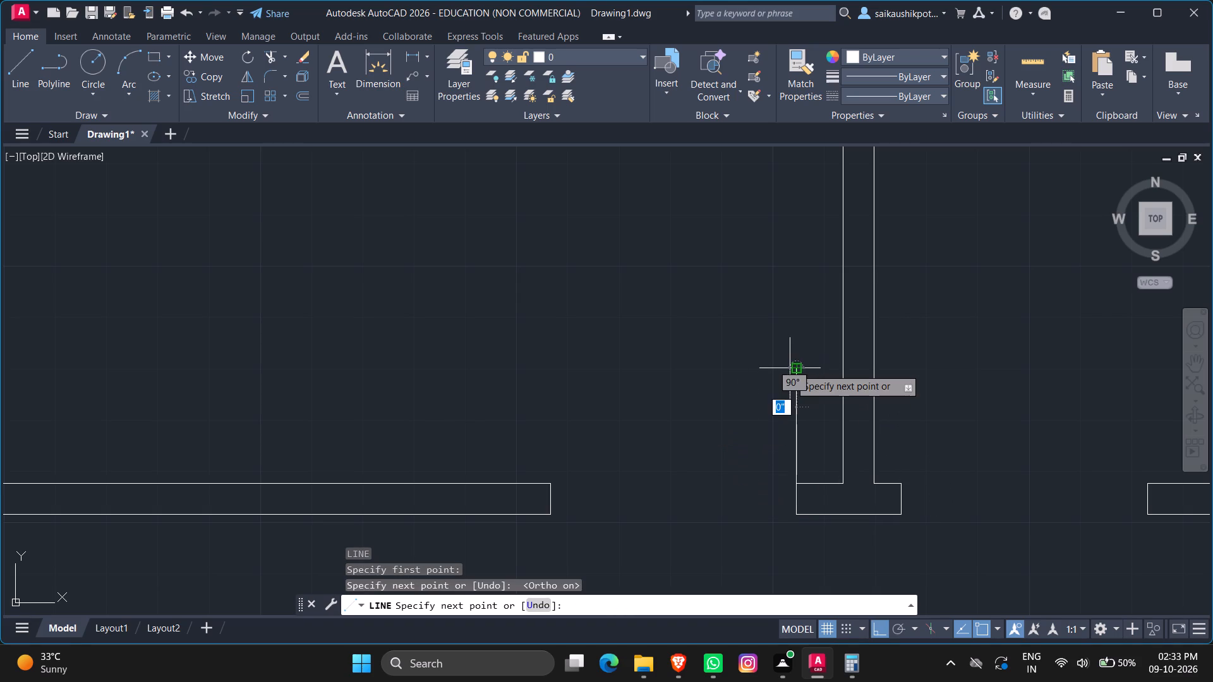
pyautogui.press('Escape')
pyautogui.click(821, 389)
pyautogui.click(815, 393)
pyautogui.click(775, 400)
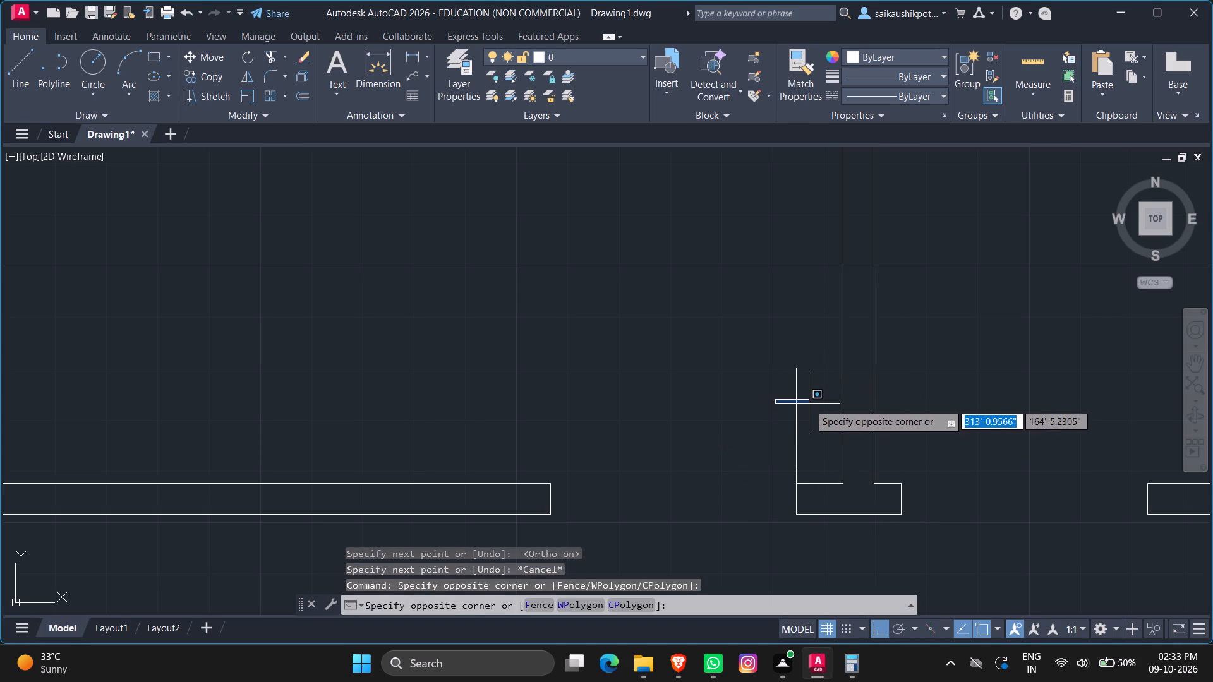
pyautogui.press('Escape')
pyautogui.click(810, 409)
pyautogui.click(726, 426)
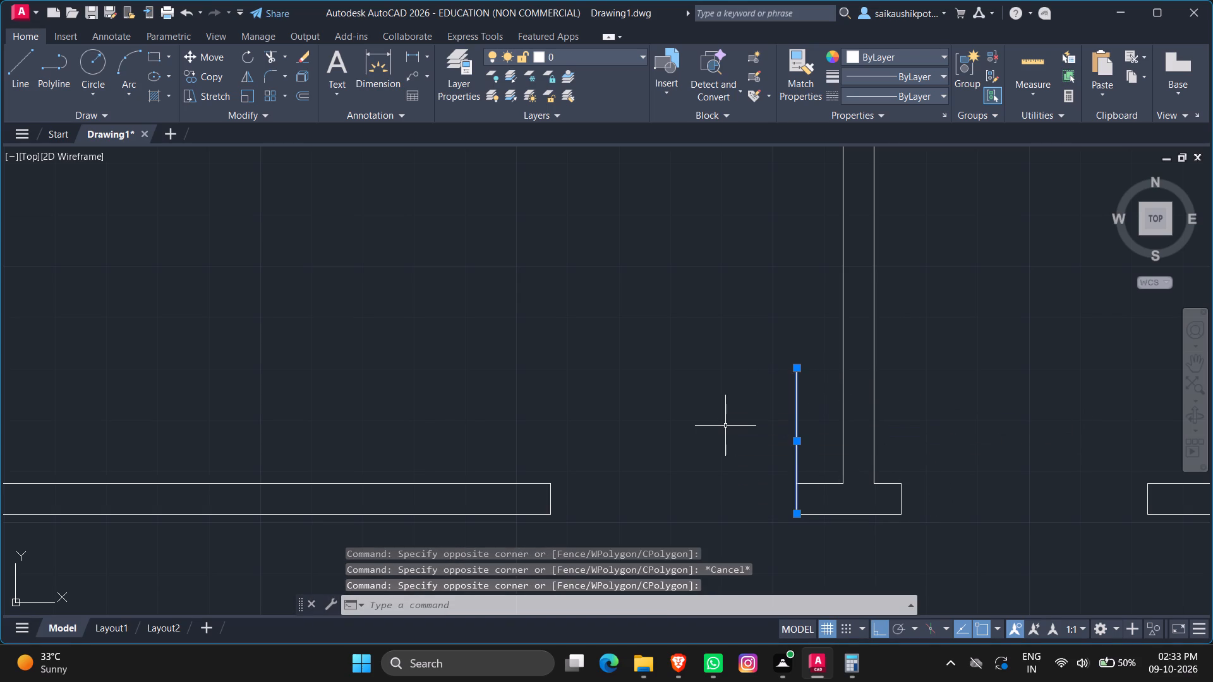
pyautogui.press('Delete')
# Draw a 4' by 2" door leaf north from the south corner of the jamb just west of the second partition, with ortho on.
pyautogui.press('l')
pyautogui.press('Return')
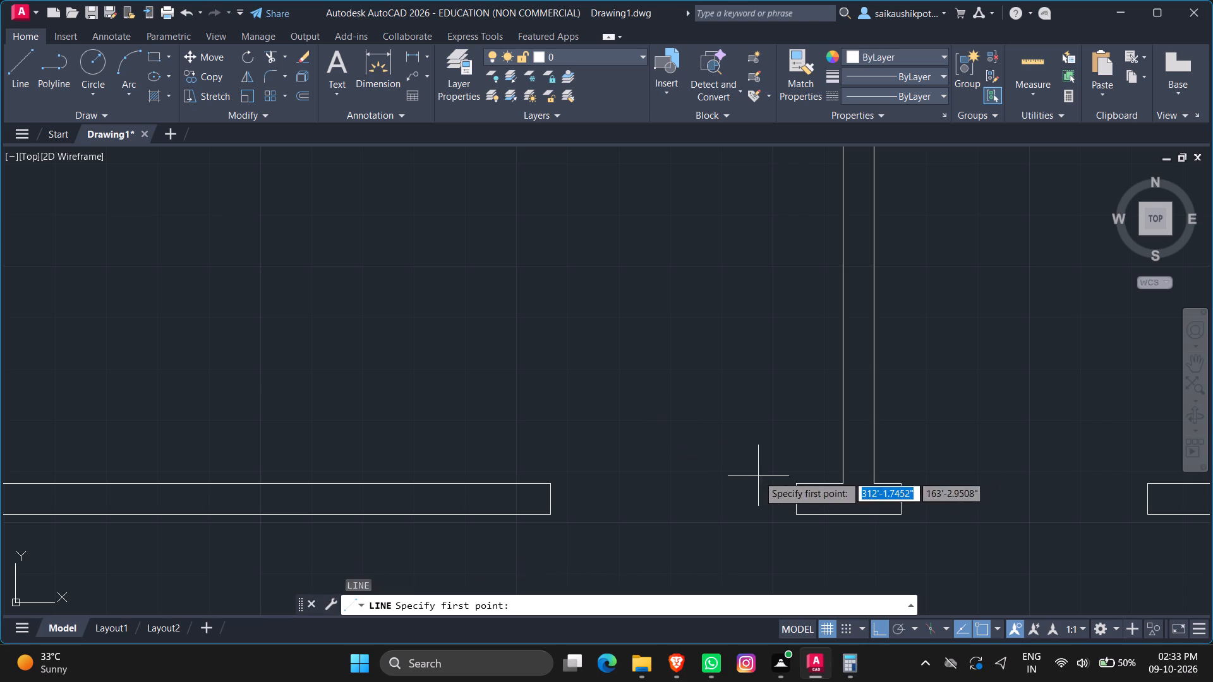
pyautogui.click(799, 512)
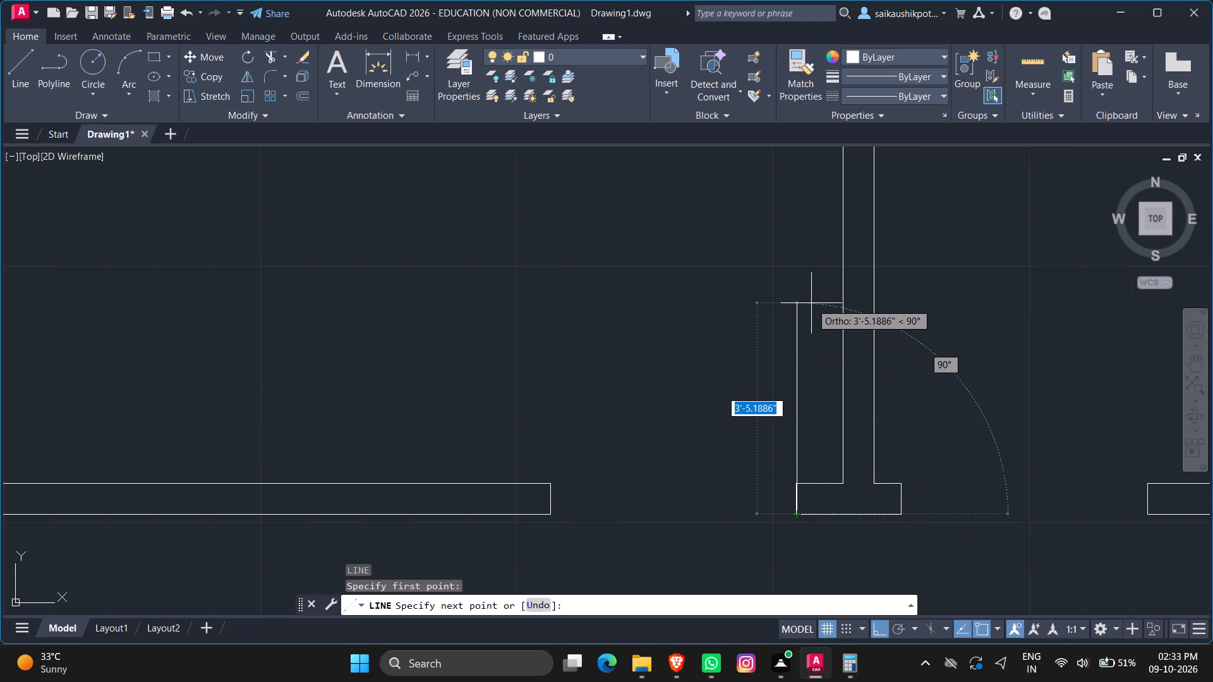
pyautogui.write("4'")
pyautogui.press('Return')
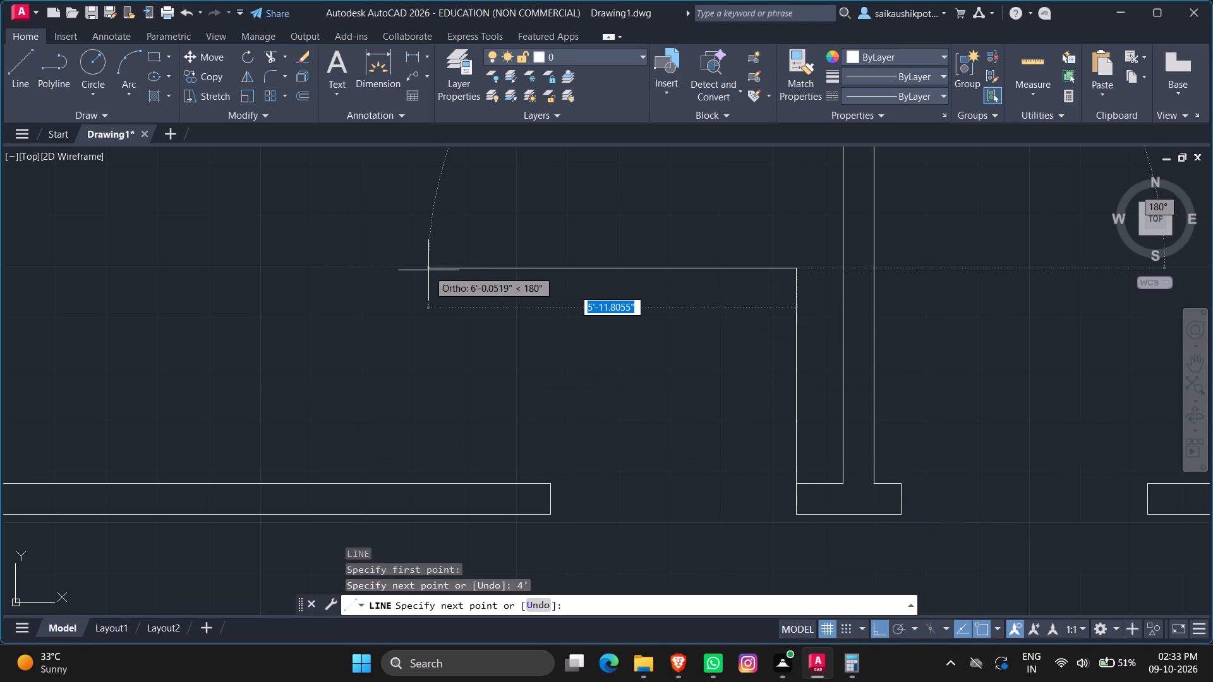
pyautogui.write('2"')
pyautogui.press('Return')
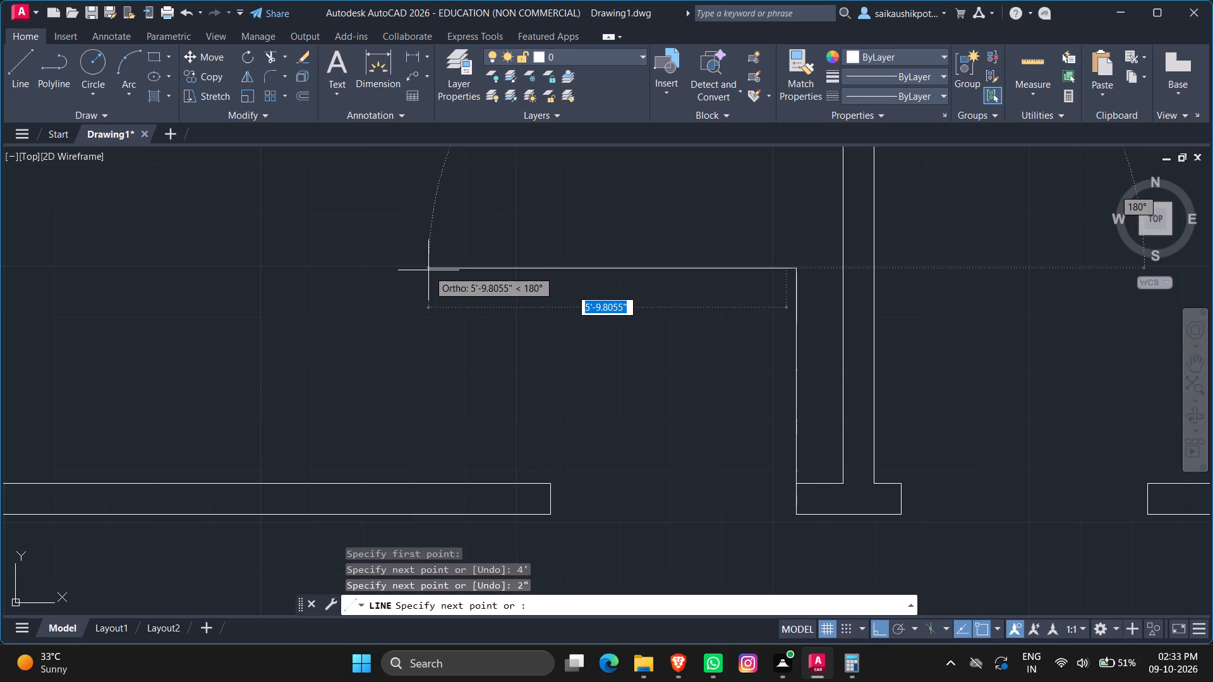
pyautogui.press('4')
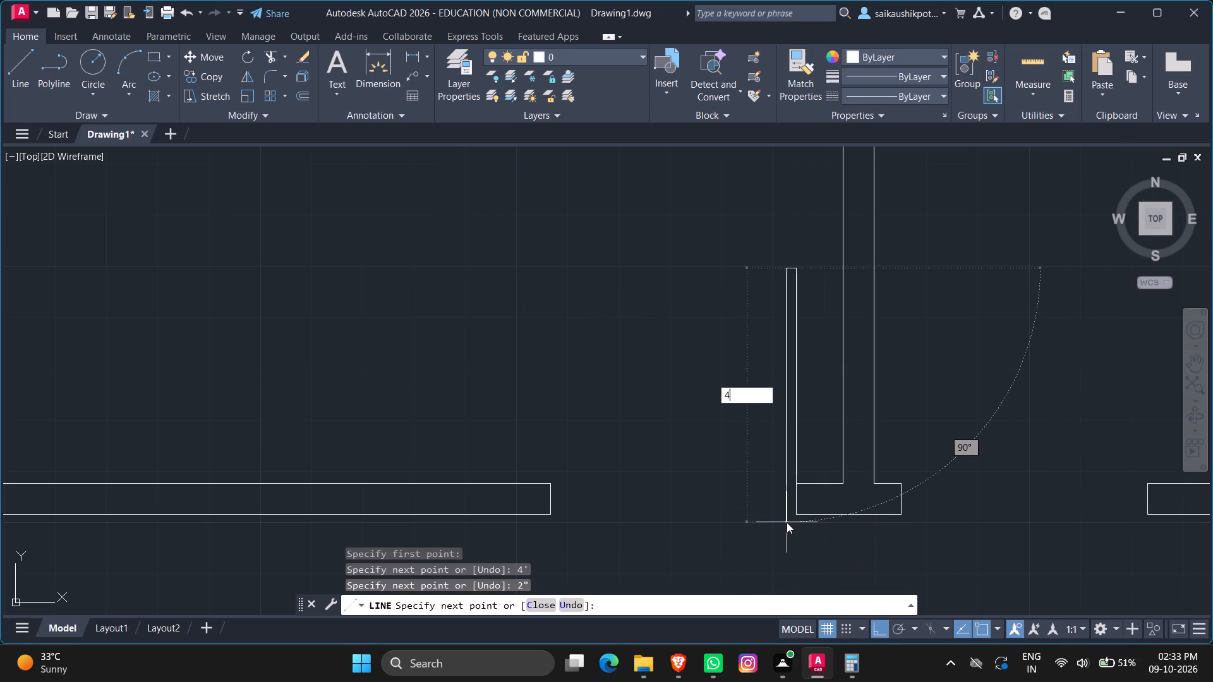
pyautogui.press("'")
pyautogui.press('Return')
pyautogui.scroll(3, 786, 522)
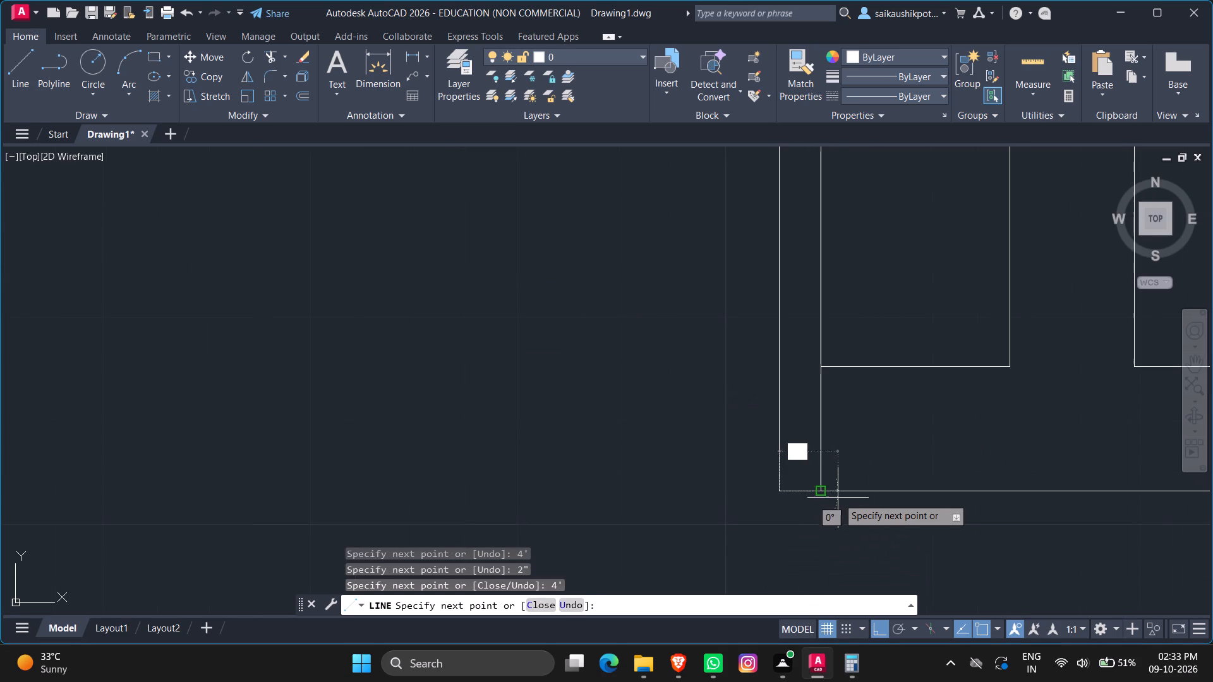
pyautogui.click(823, 487)
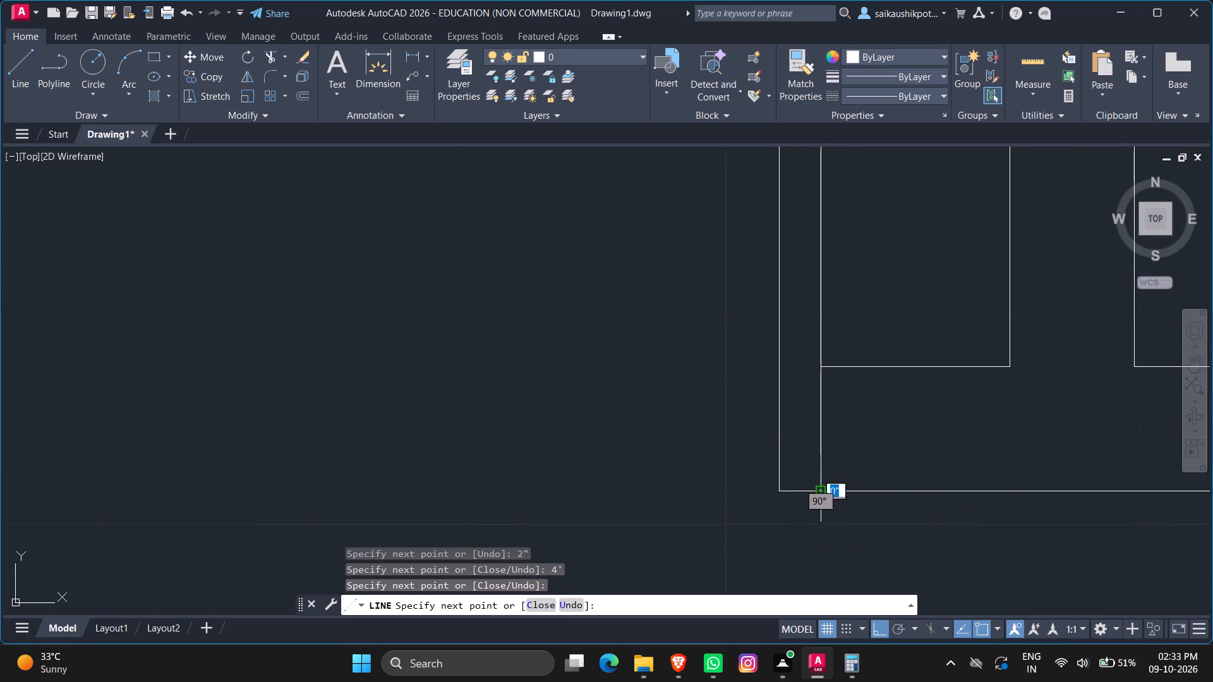
pyautogui.press('Escape')
pyautogui.scroll(-1, 739, 500)
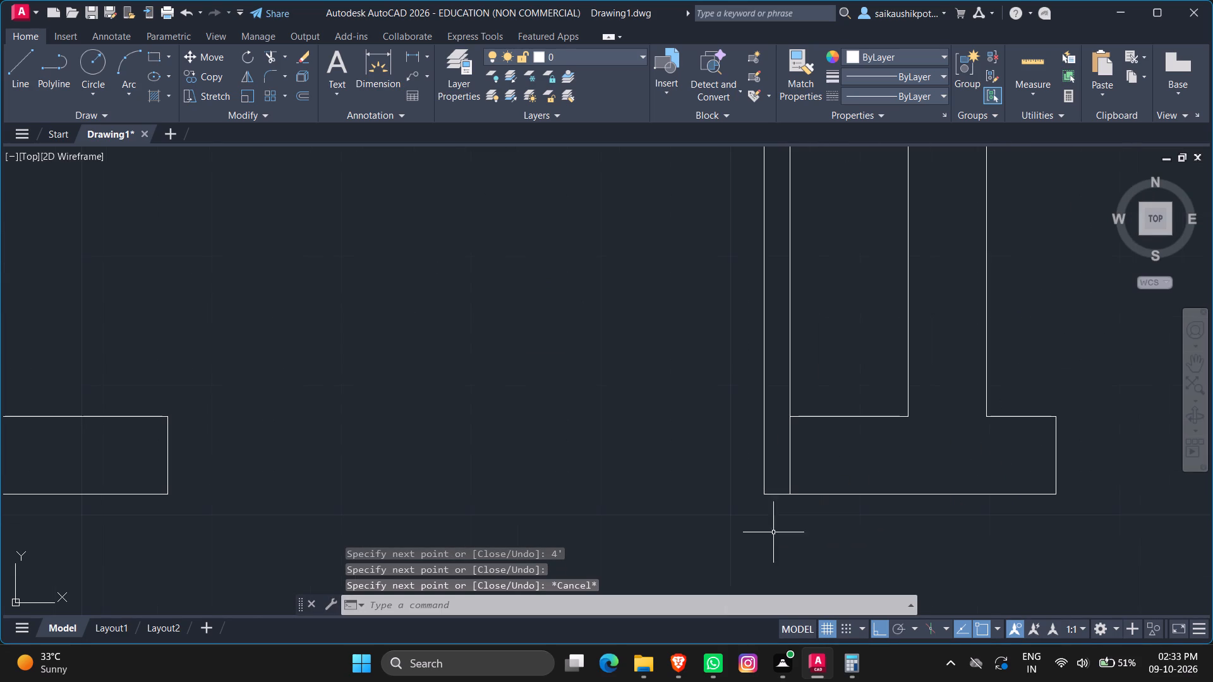
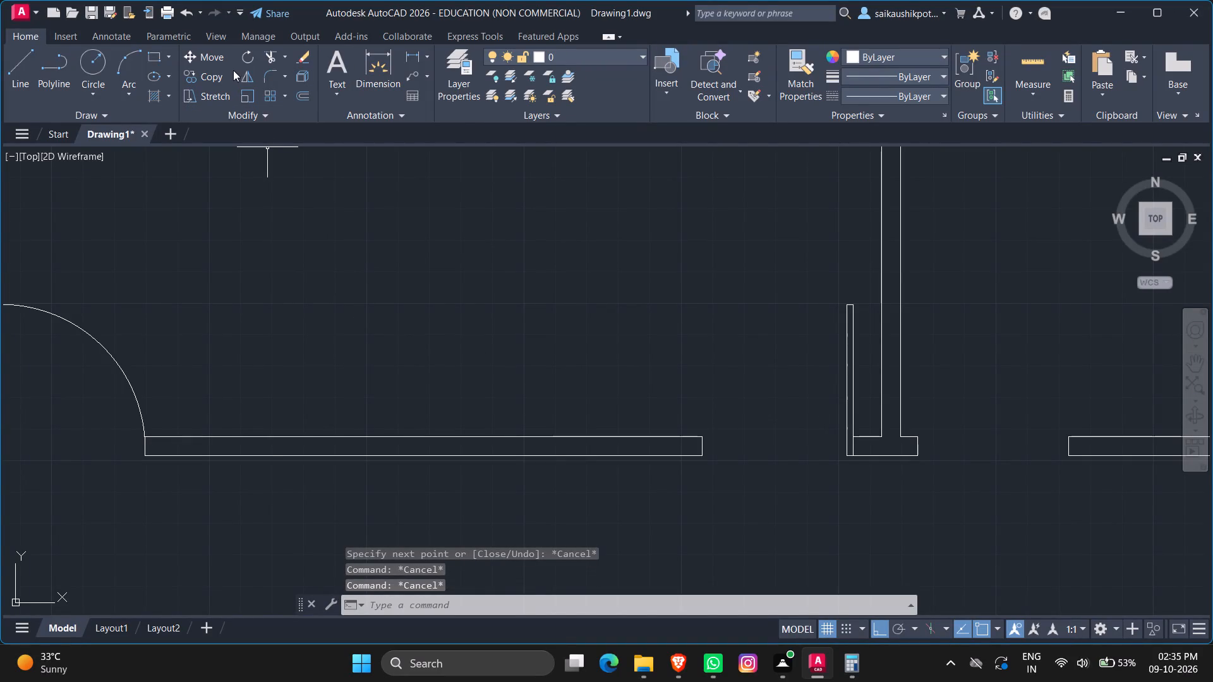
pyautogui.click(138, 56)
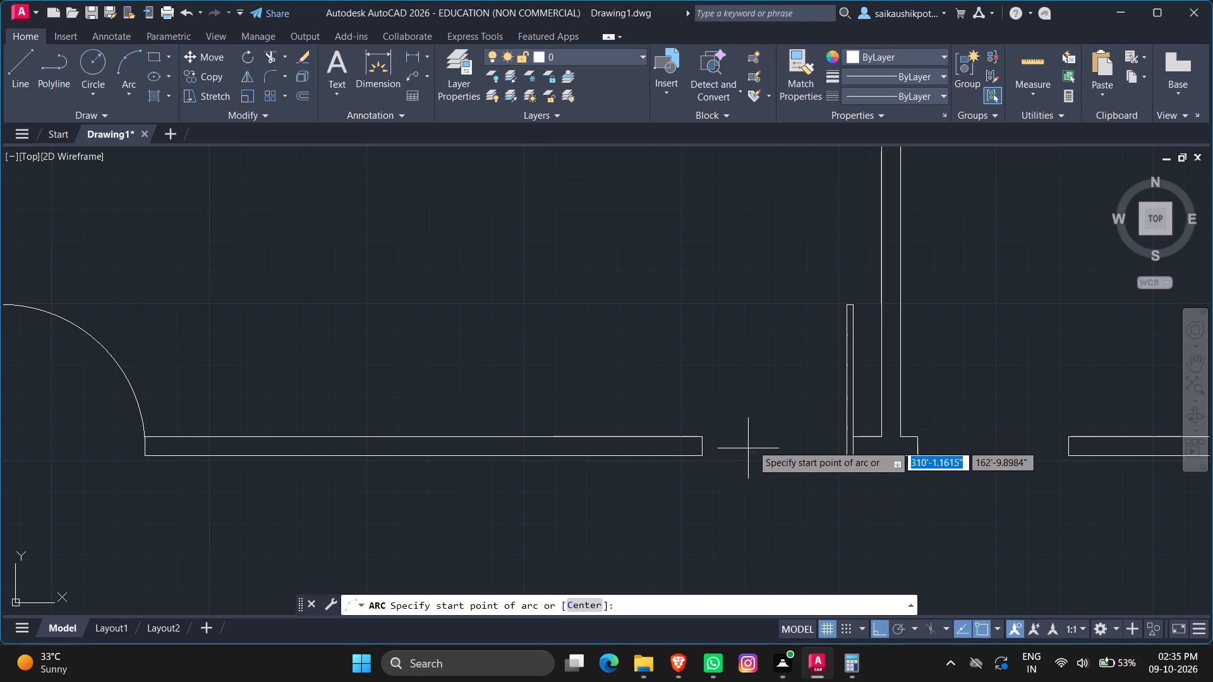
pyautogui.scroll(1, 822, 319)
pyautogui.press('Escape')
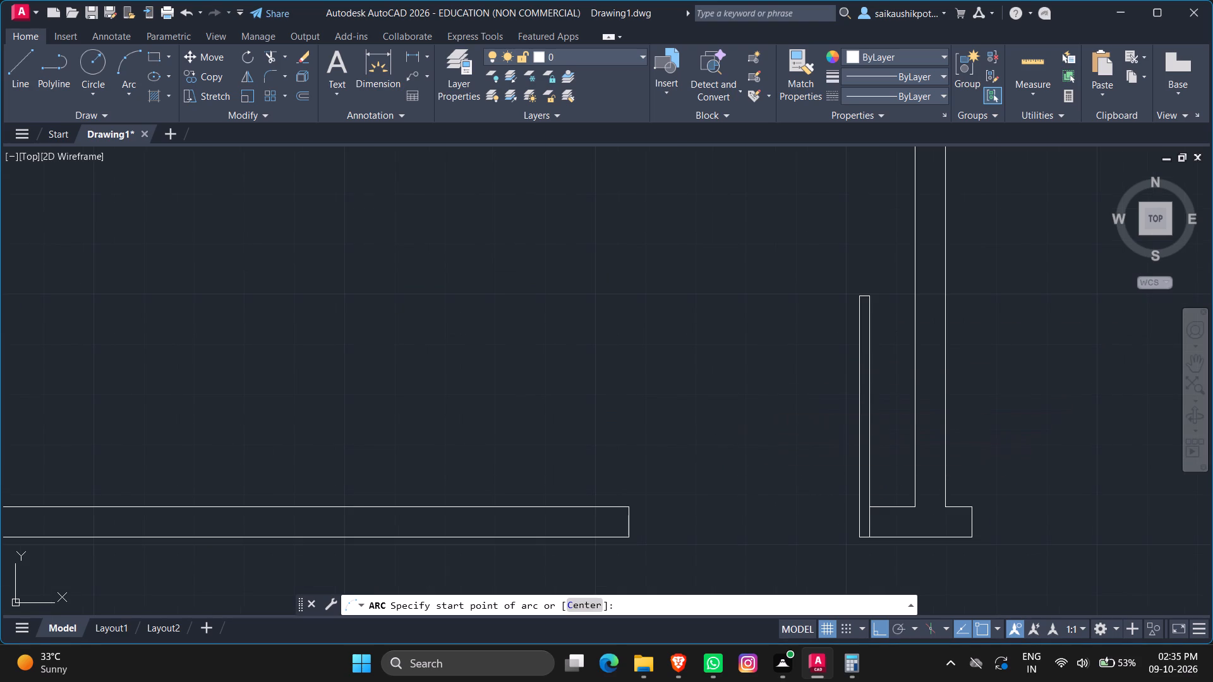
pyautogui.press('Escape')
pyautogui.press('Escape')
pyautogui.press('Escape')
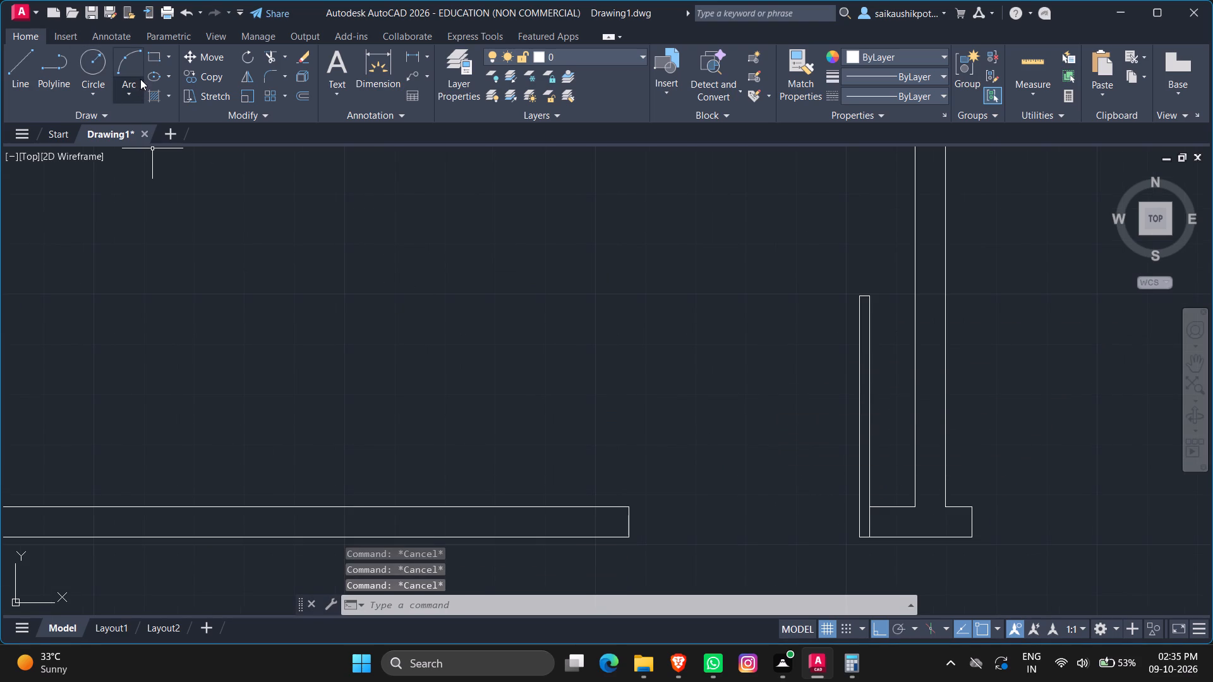
# Draw a three-point swing arc from the opposite jamb's south corner to the new leaf's top northwest corner, with ortho off.
pyautogui.click(133, 63)
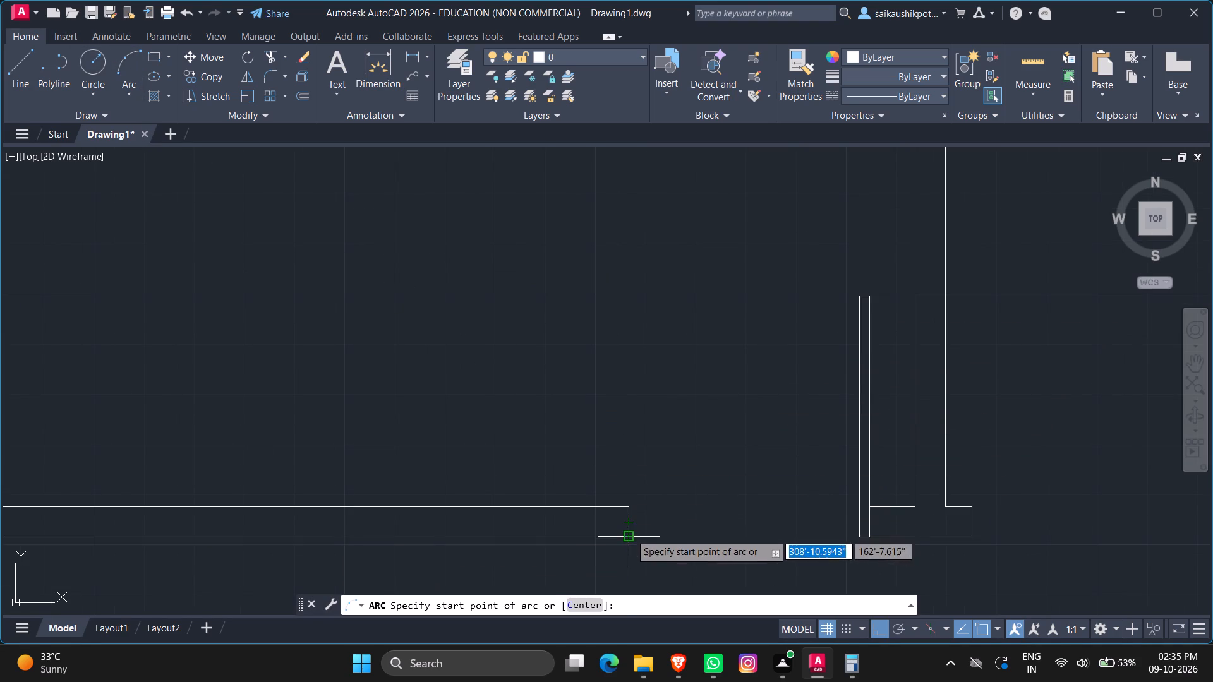
pyautogui.click(630, 534)
pyautogui.press('F8')
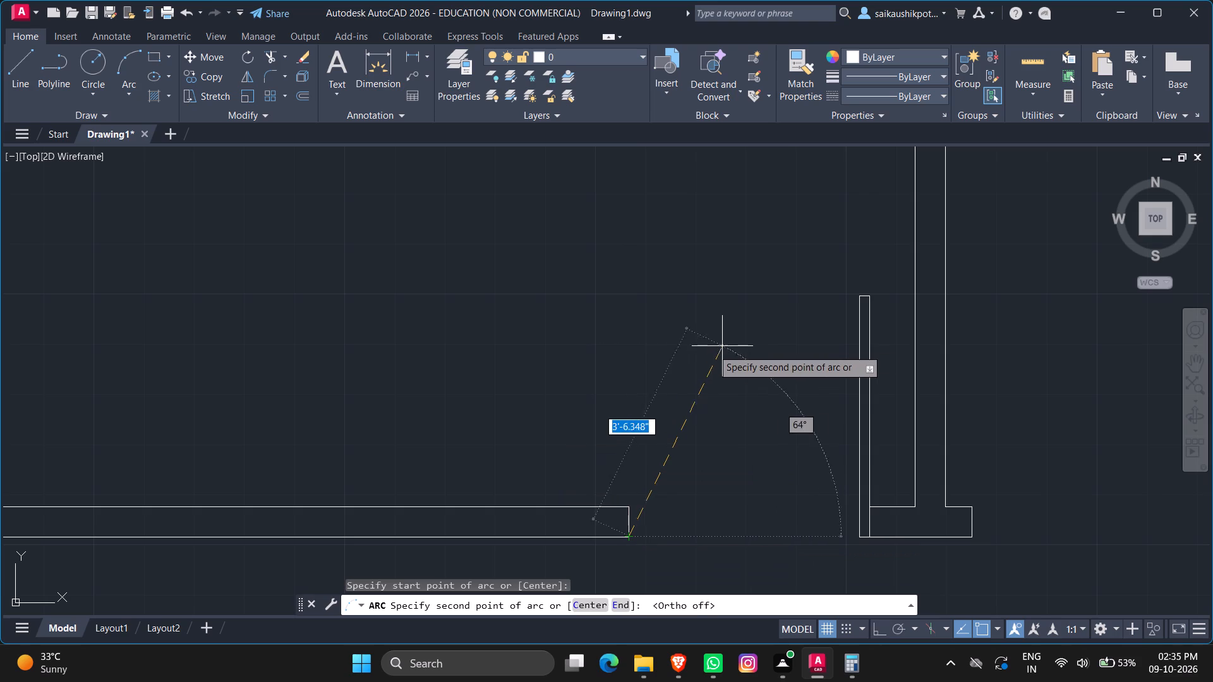
pyautogui.click(706, 371)
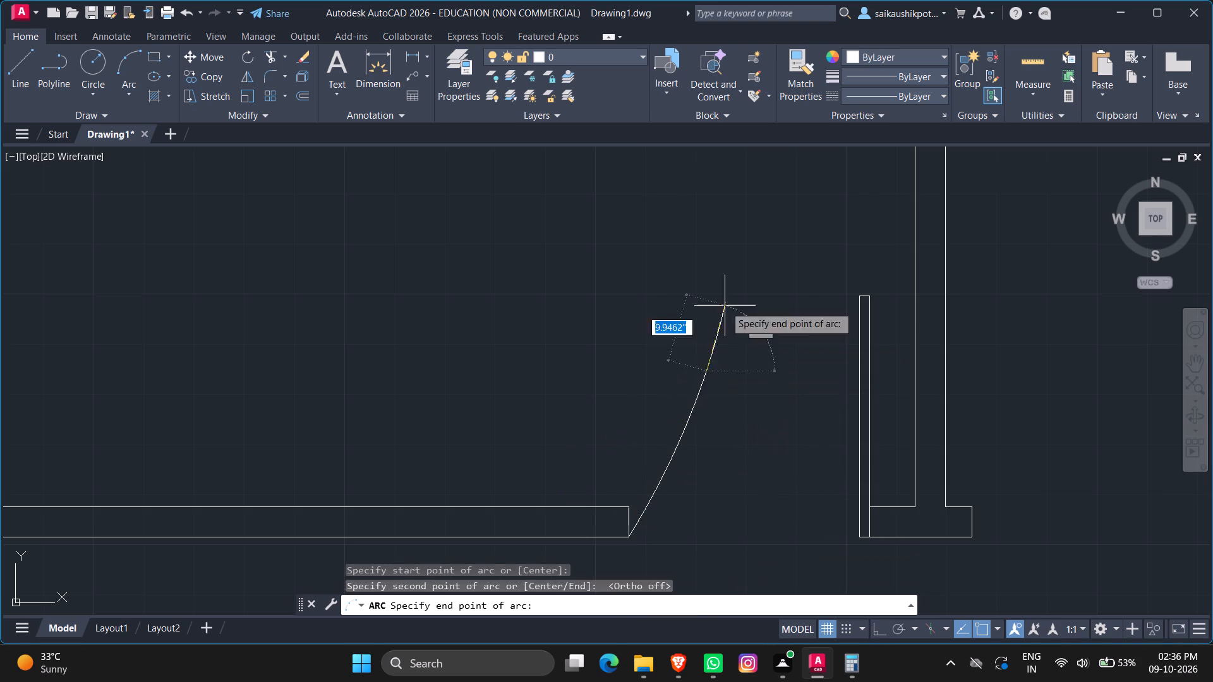
pyautogui.click(857, 297)
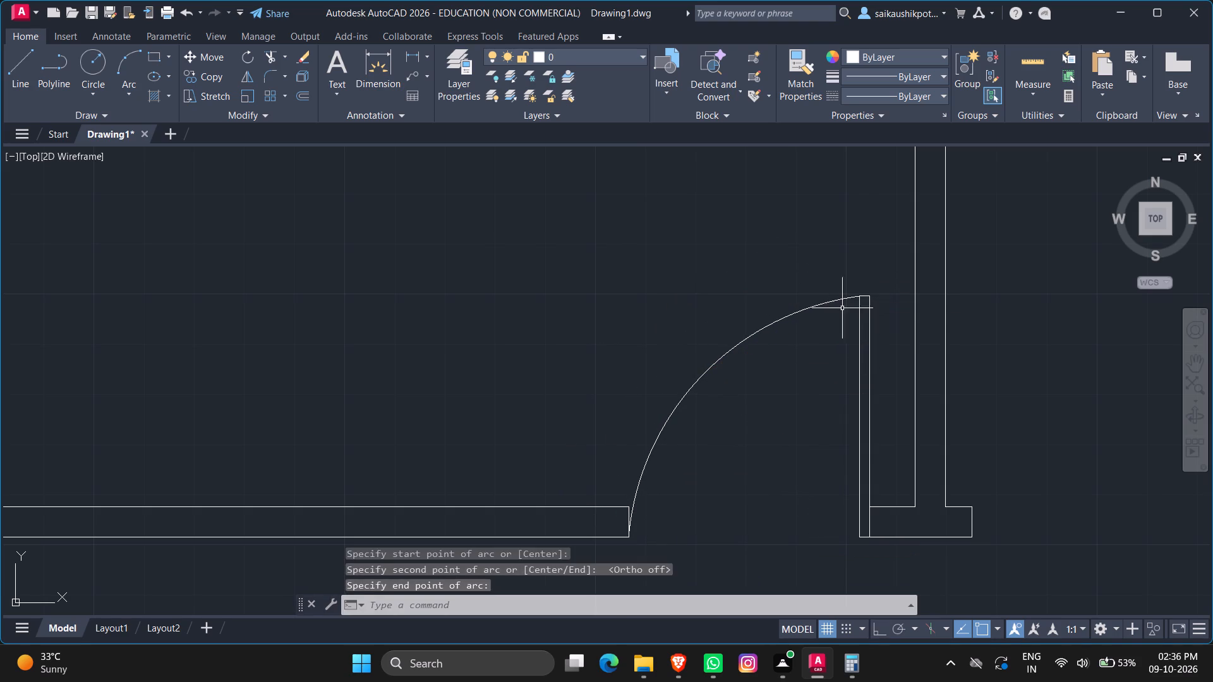
pyautogui.press('Escape')
pyautogui.press('Escape')
# Stretch the swing arc west of the second partition outward at its midpoint, away from the leaf, into a quarter-circle shape.
pyautogui.click(752, 369)
pyautogui.click(665, 309)
pyautogui.click(704, 376)
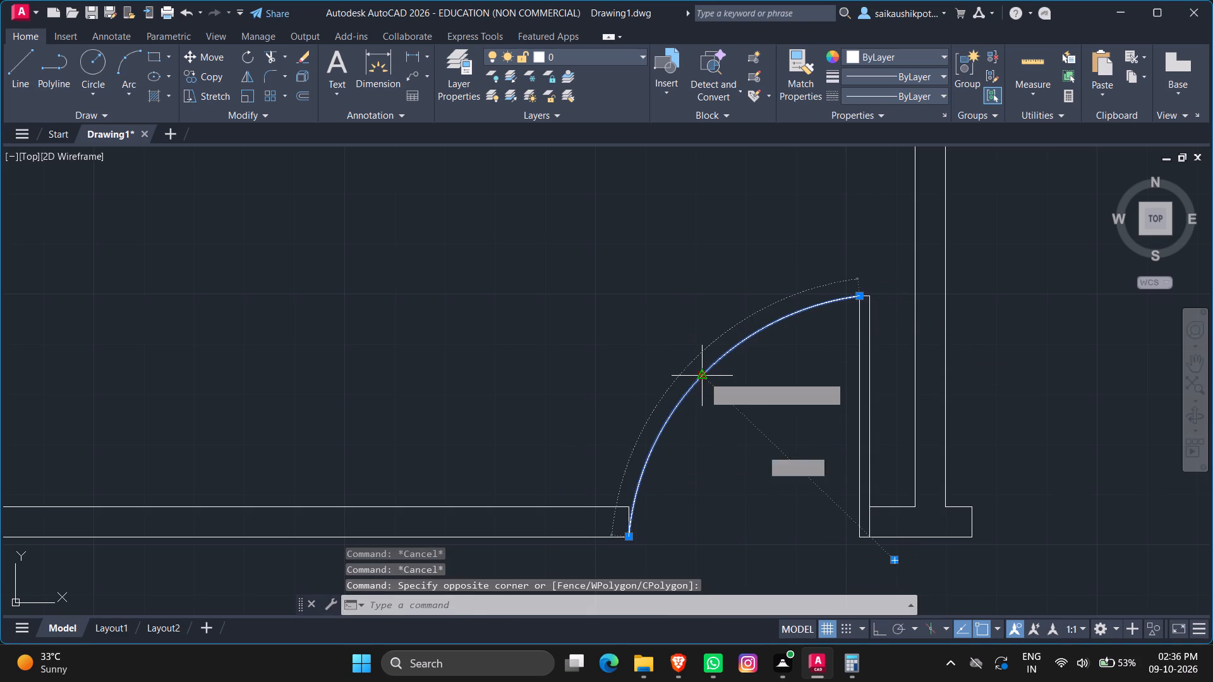
pyautogui.scroll(4, 697, 373)
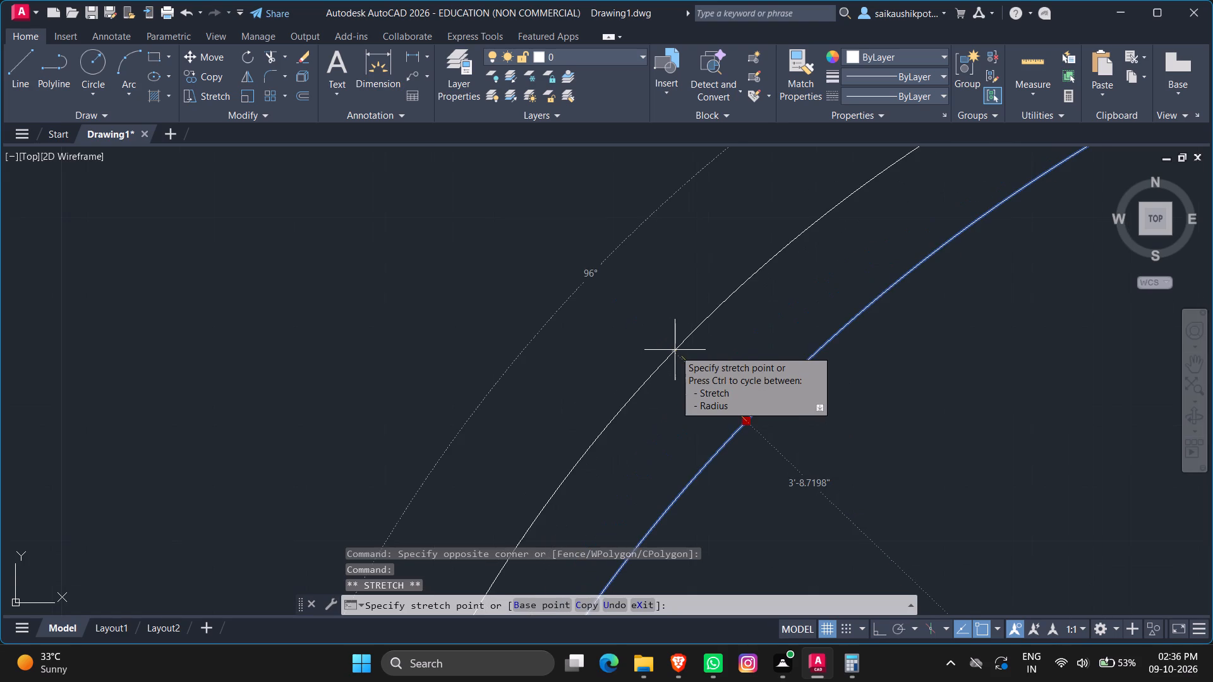
pyautogui.click(682, 354)
pyautogui.scroll(-3, 701, 325)
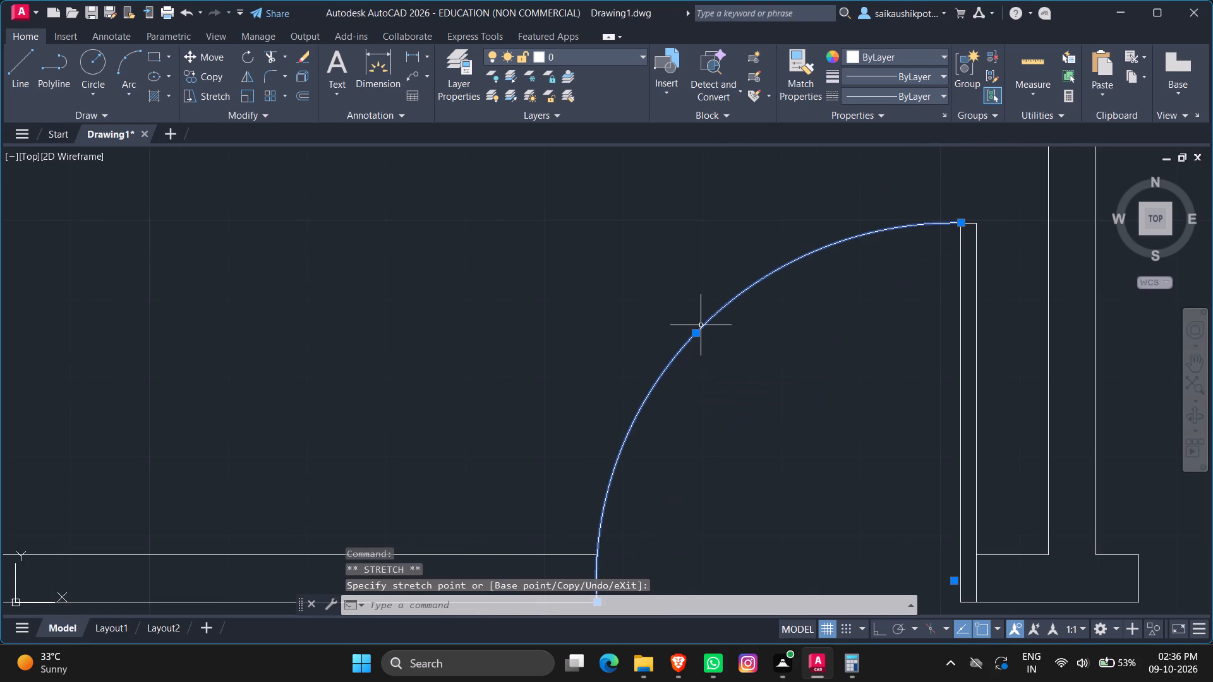
pyautogui.scroll(-1, 703, 355)
pyautogui.press('Escape')
pyautogui.scroll(-2, 715, 448)
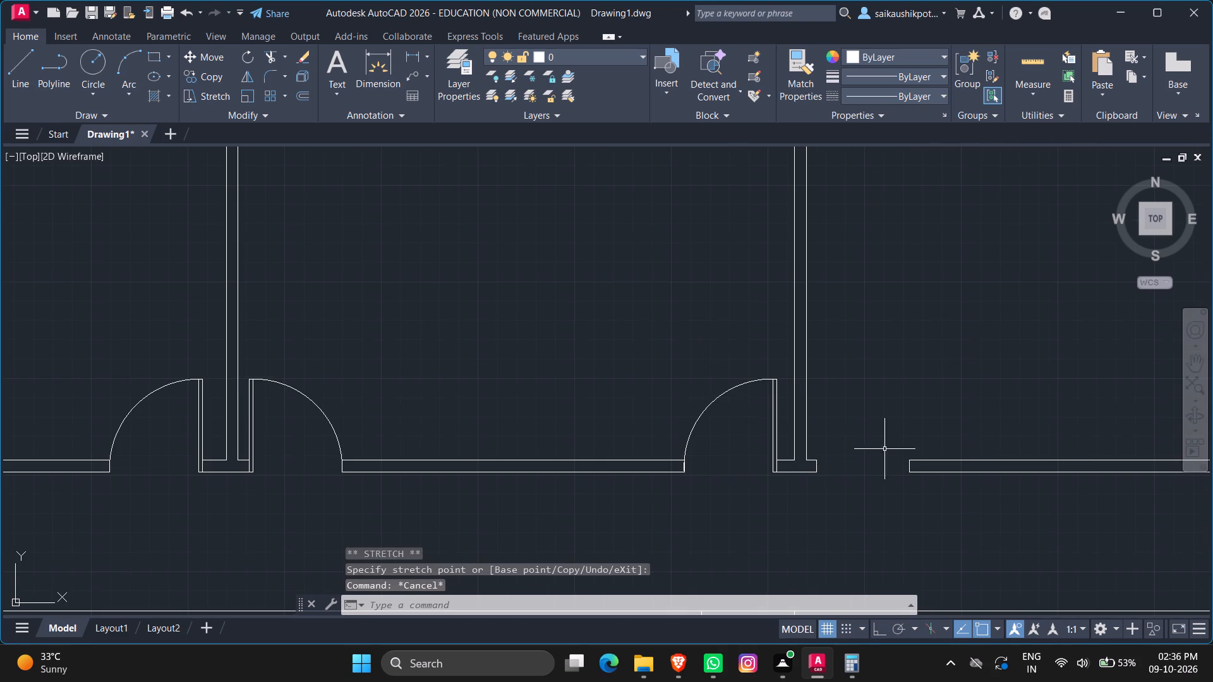
# Draw a 4' by 2" door leaf north from the south corner of the jamb just east of the second partition, with ortho on.
pyautogui.scroll(-1, 930, 438)
pyautogui.scroll(3, 927, 439)
pyautogui.press('Escape')
pyautogui.press('Escape')
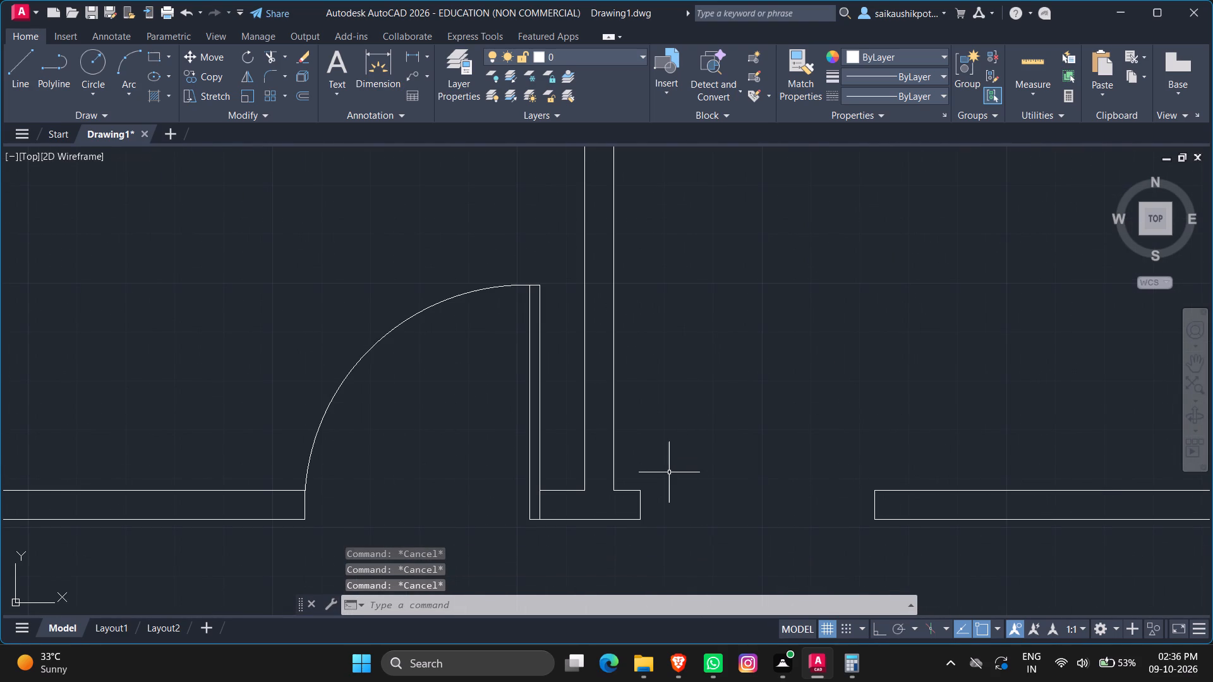
pyautogui.press('l')
pyautogui.press('Return')
pyautogui.click(640, 519)
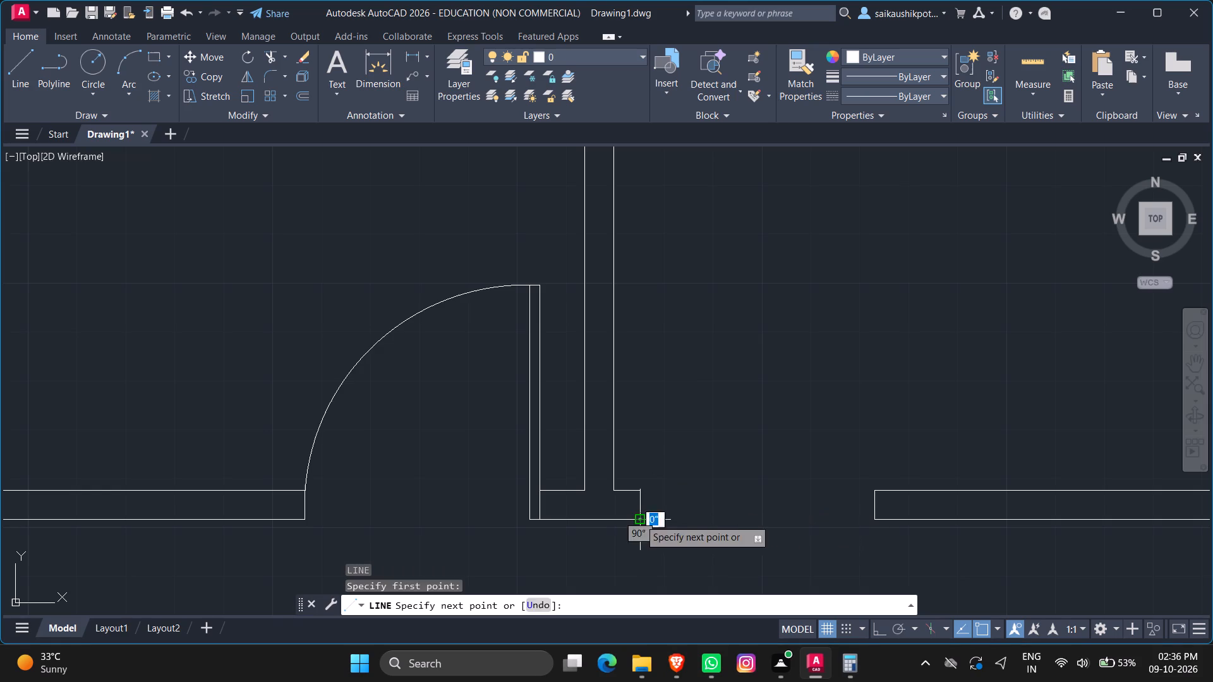
pyautogui.press('F8')
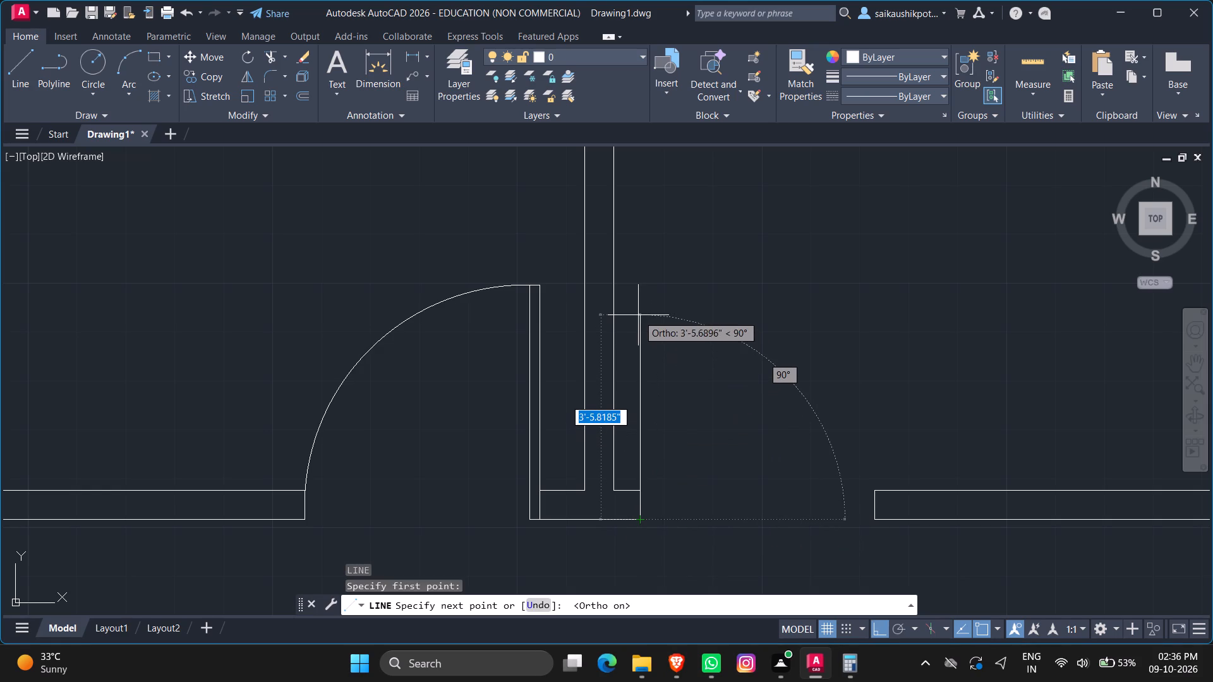
pyautogui.write("4;'")
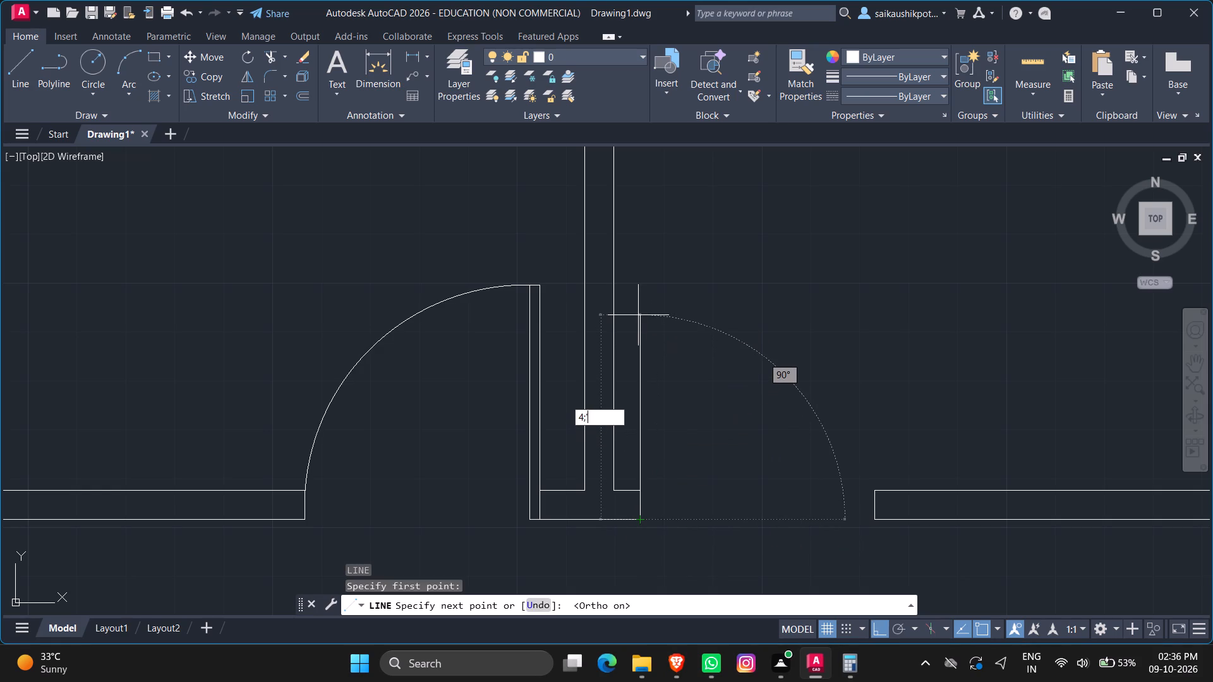
pyautogui.press('BackSpace')
pyautogui.press('BackSpace')
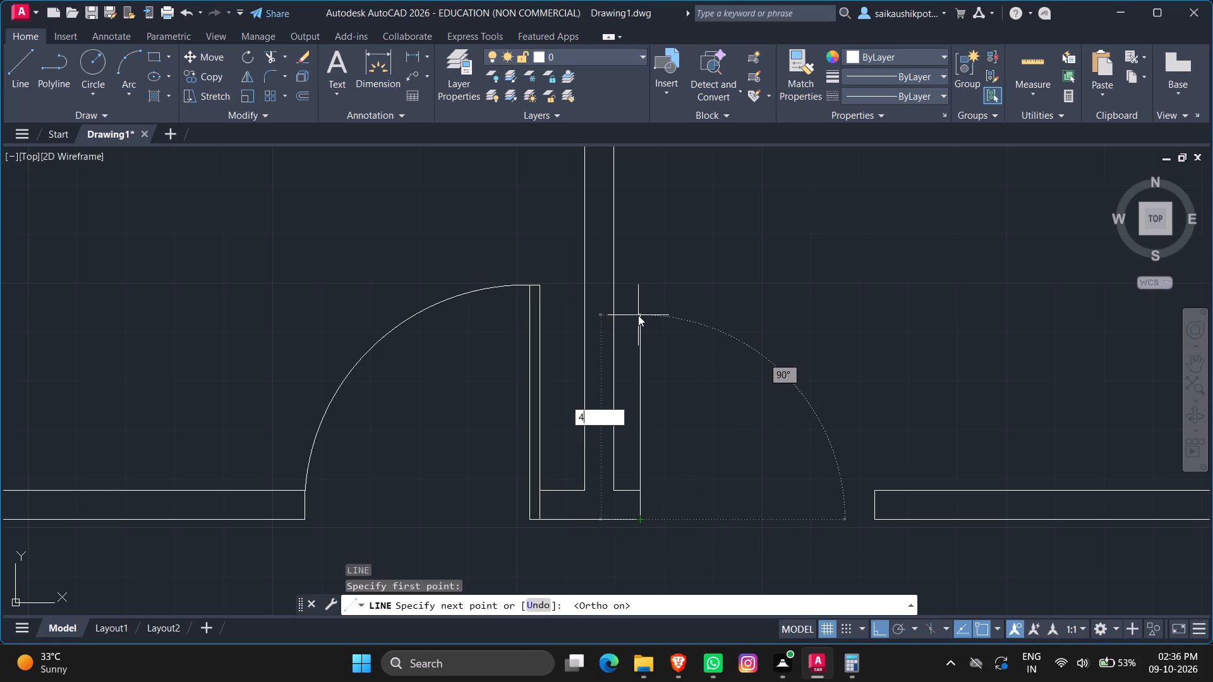
pyautogui.press("'")
pyautogui.press('Return')
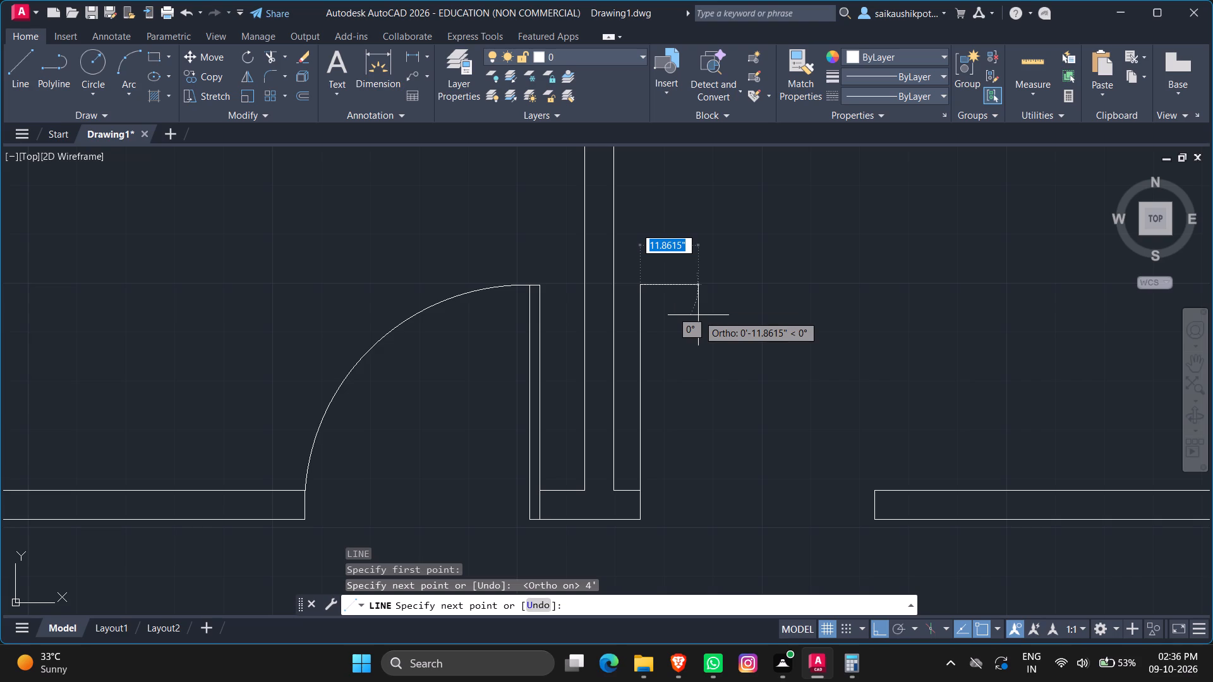
pyautogui.write('2"')
pyautogui.press('Return')
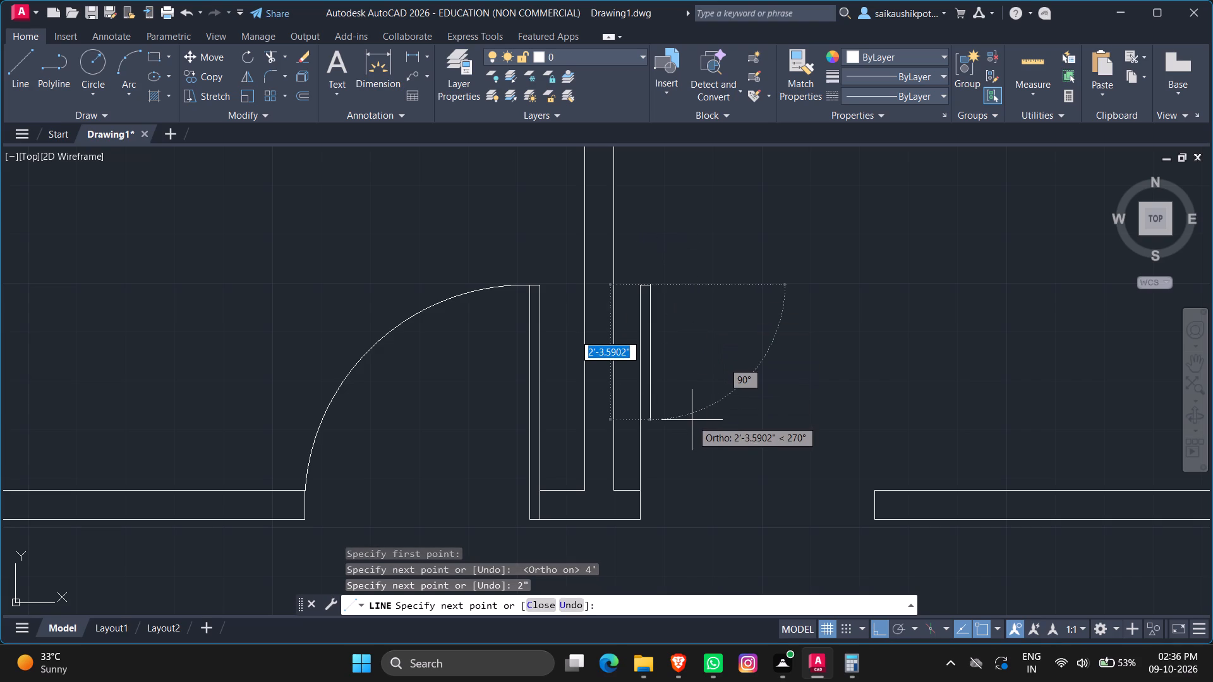
pyautogui.write("4'")
pyautogui.press('Return')
pyautogui.scroll(3, 697, 577)
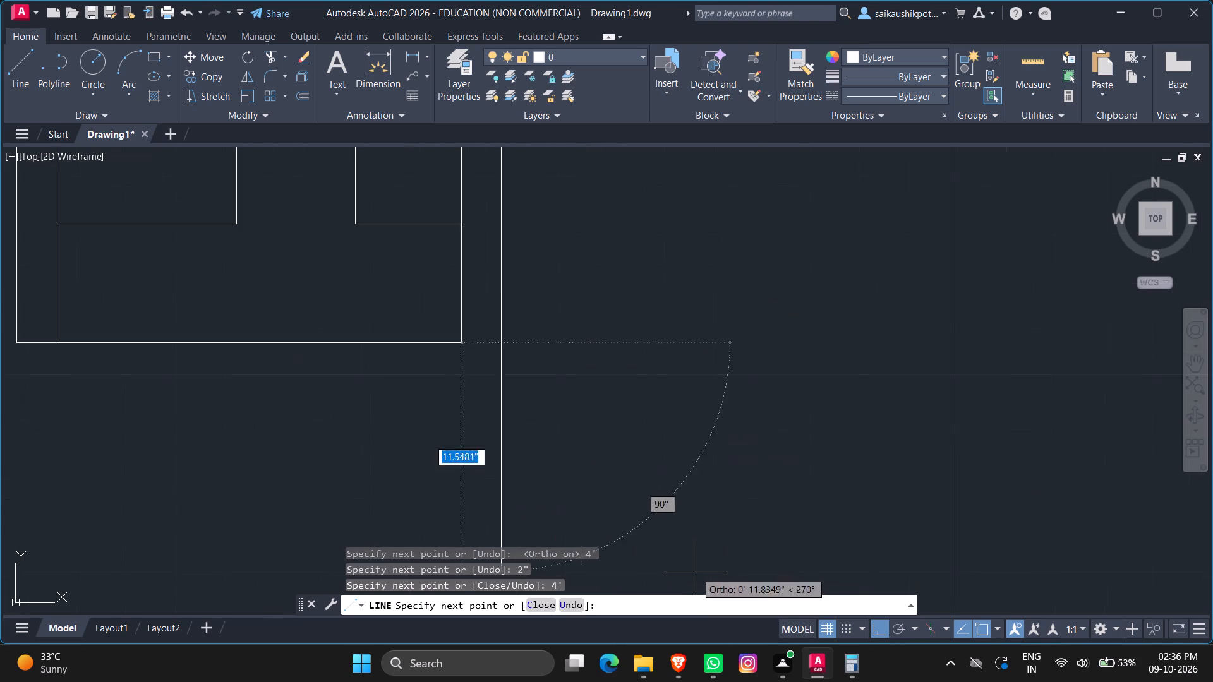
pyautogui.scroll(-2, 750, 424)
pyautogui.scroll(1, 693, 413)
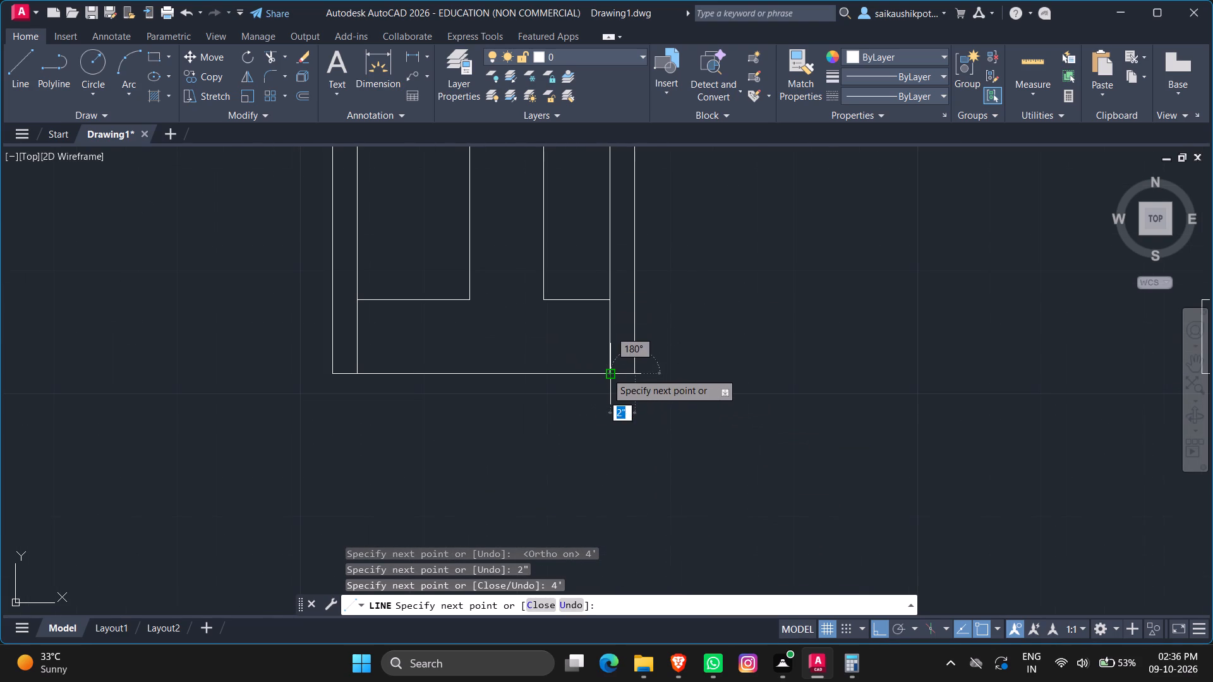
pyautogui.click(606, 373)
pyautogui.press('Escape')
pyautogui.scroll(-3, 547, 470)
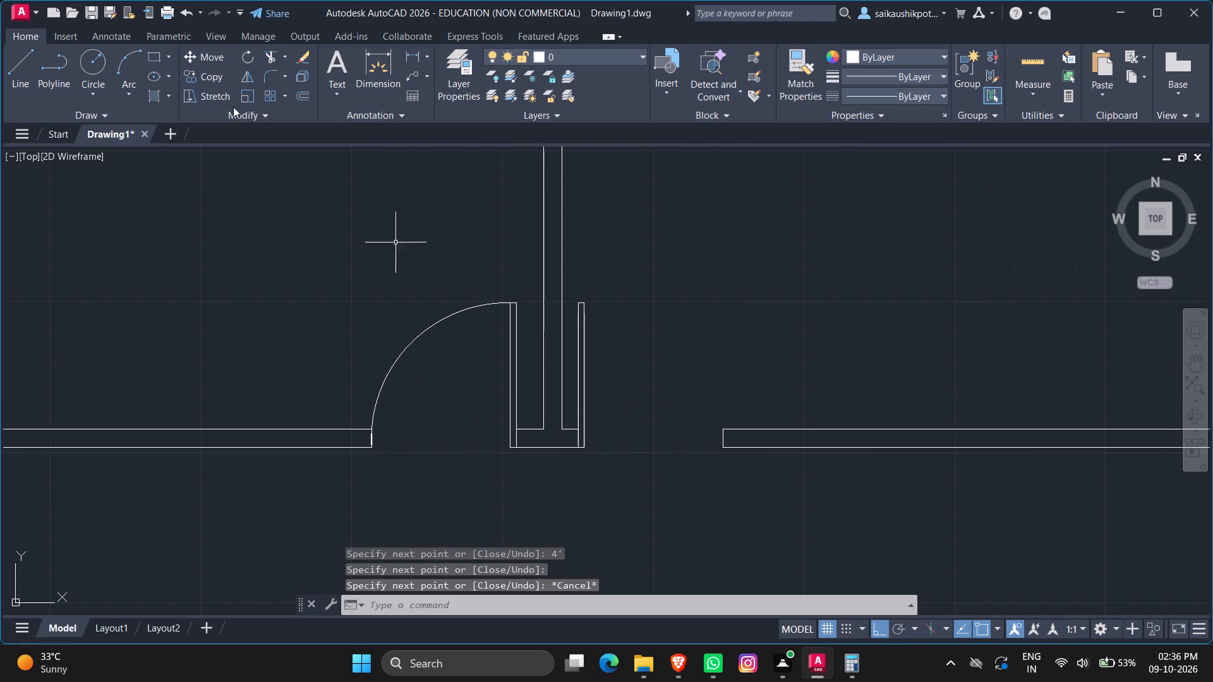
# Draw a three-point swing arc from this leaf's top northeast corner to the opposite jamb's south corner, with ortho off.
pyautogui.doubleClick(134, 69)
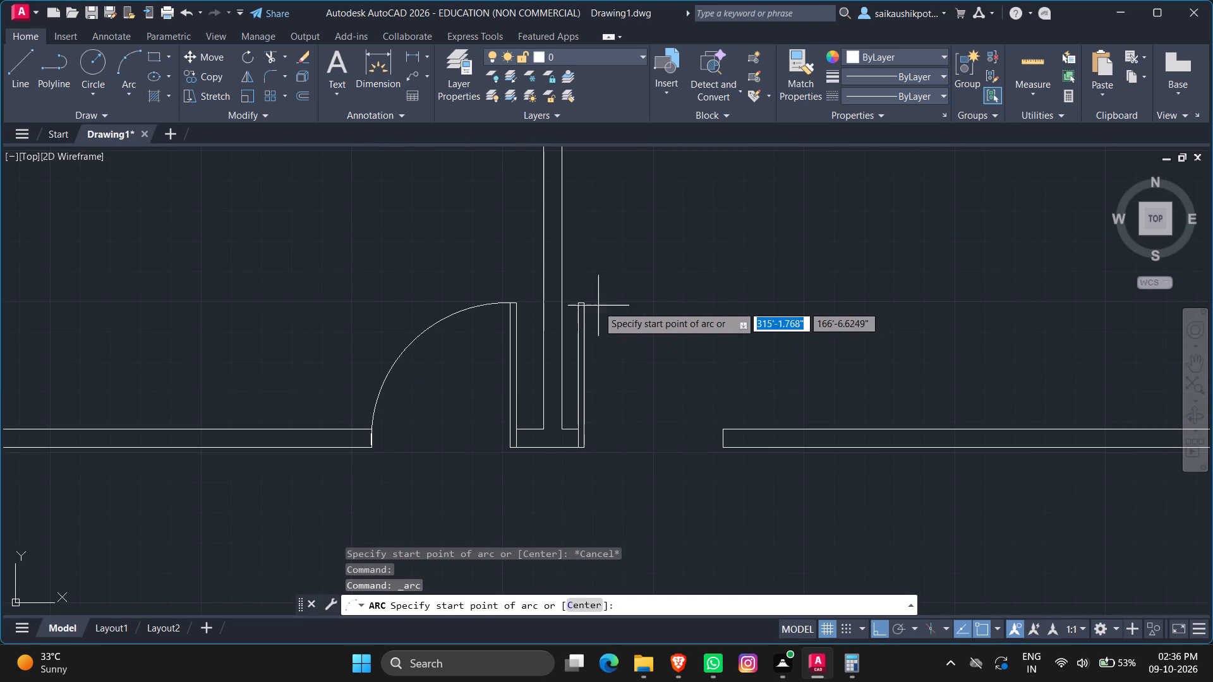
pyautogui.click(585, 302)
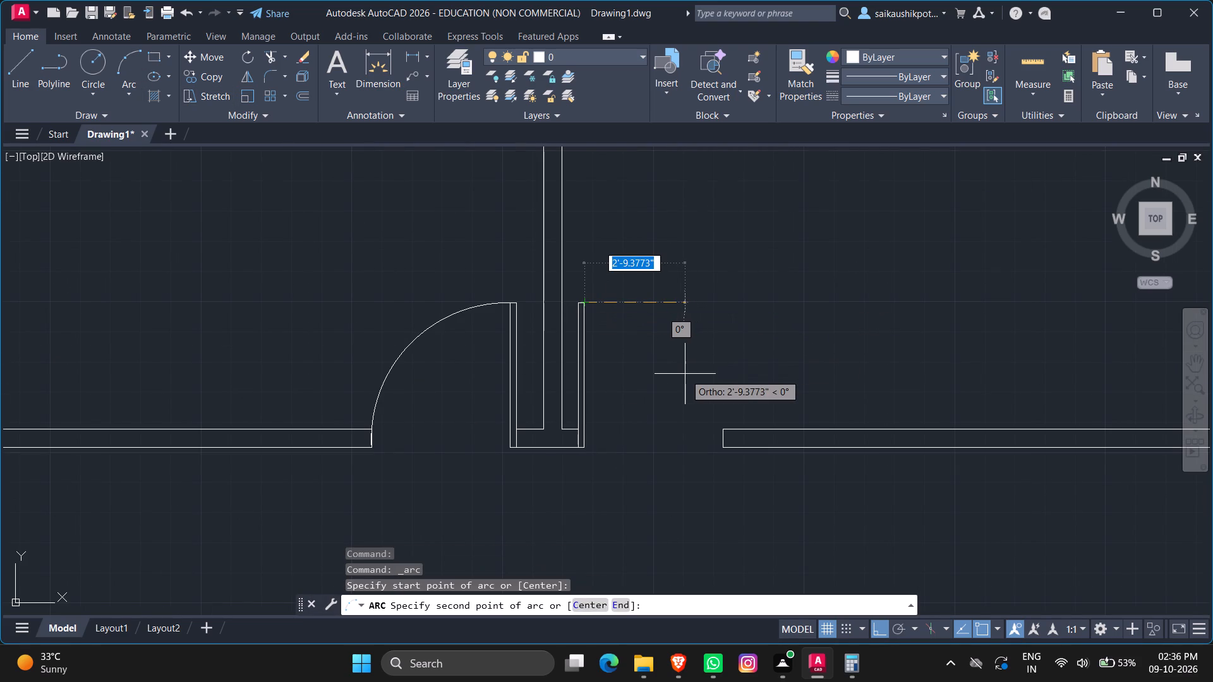
pyautogui.press('F8')
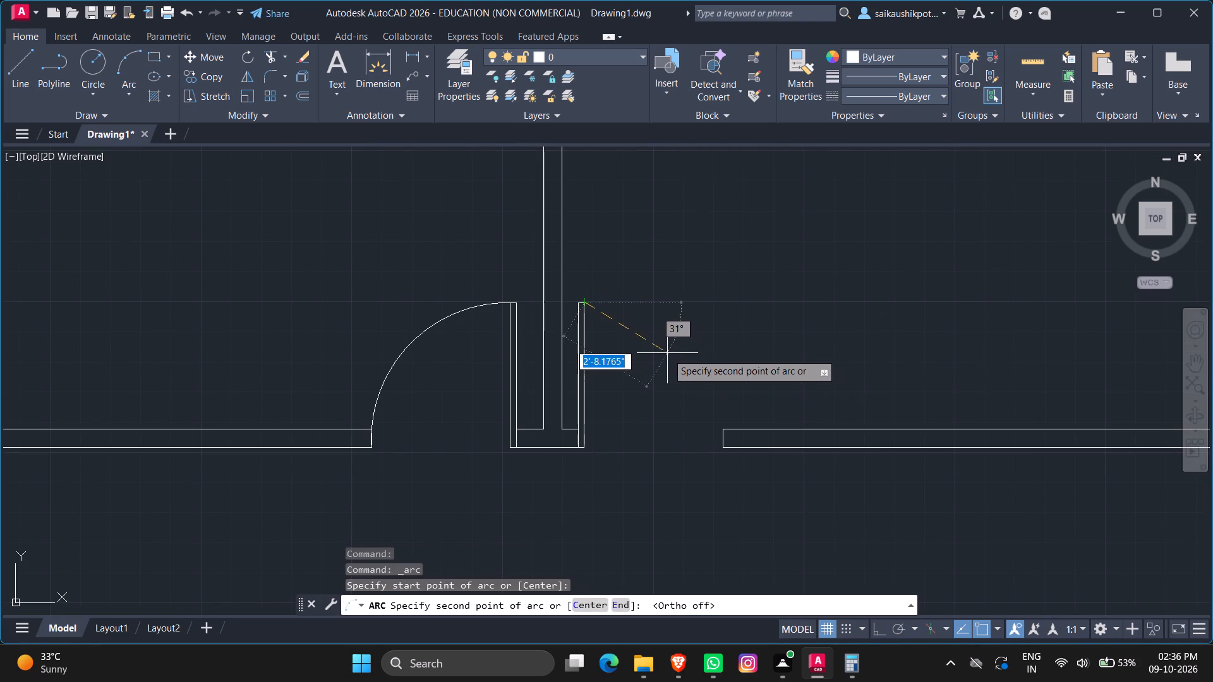
pyautogui.doubleClick(664, 347)
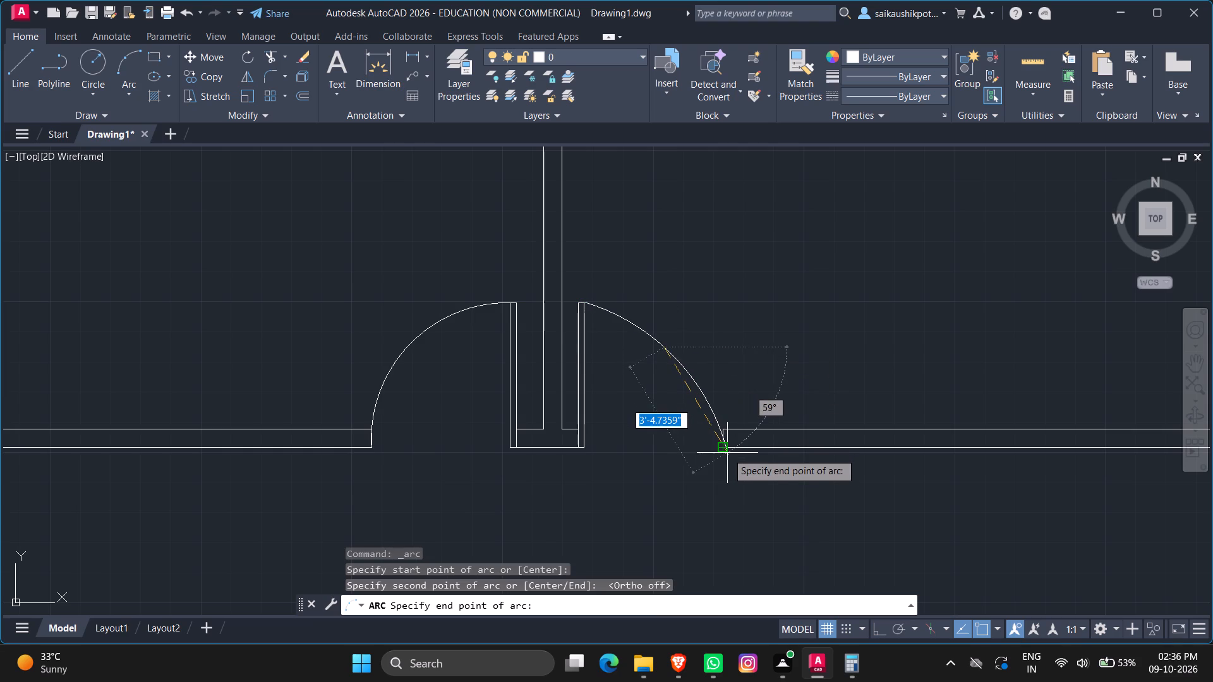
pyautogui.scroll(2, 716, 445)
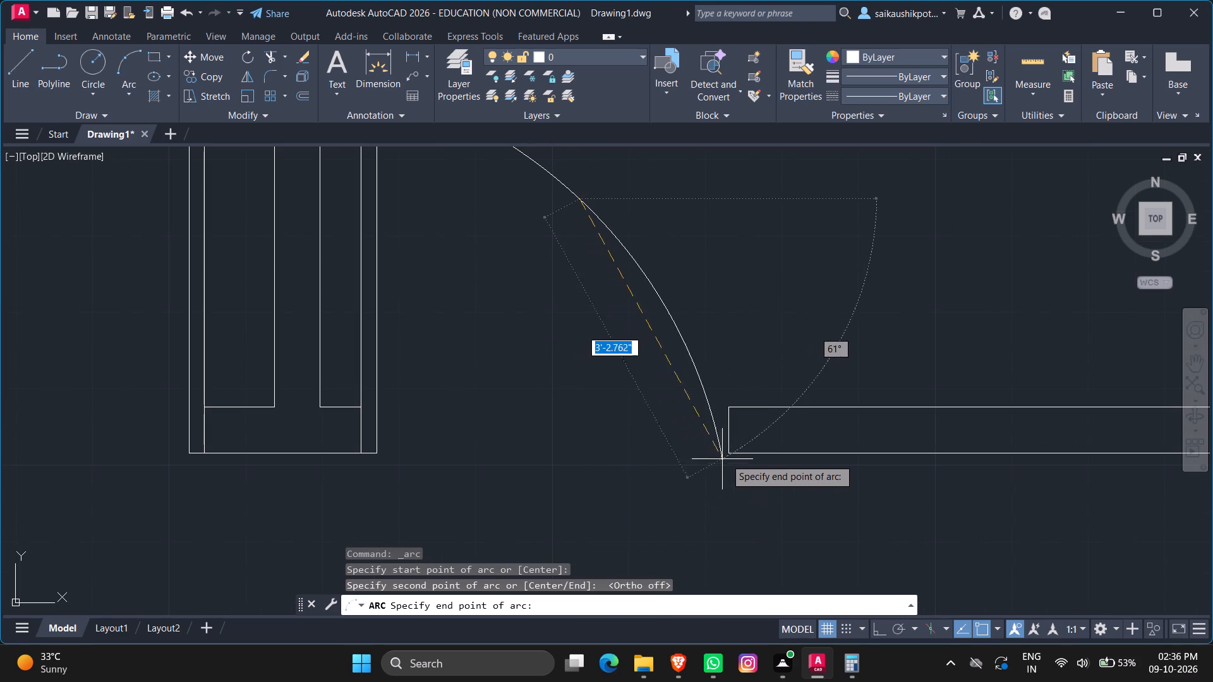
pyautogui.click(730, 450)
pyautogui.scroll(-2, 620, 422)
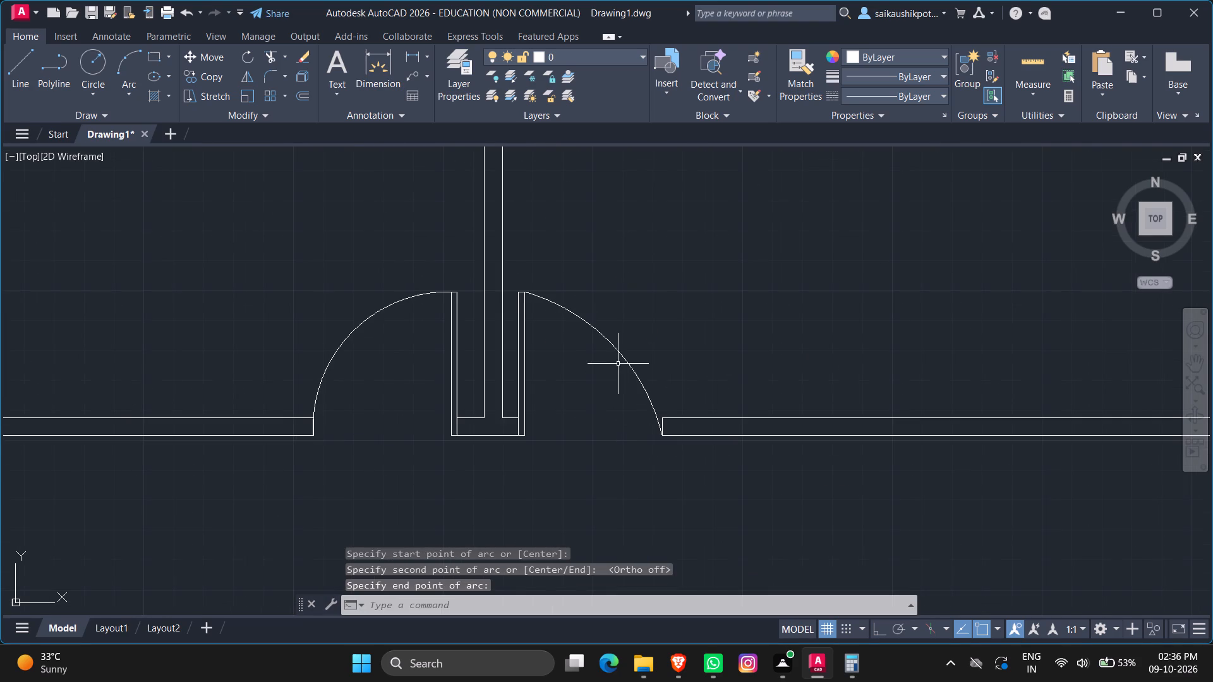
# Stretch the swing arc east of the second partition outward at its midpoint, away from the leaf, to round it.
pyautogui.moveTo(628, 311); pyautogui.dragTo(623, 320)
pyautogui.click(593, 364)
pyautogui.scroll(3, 607, 351)
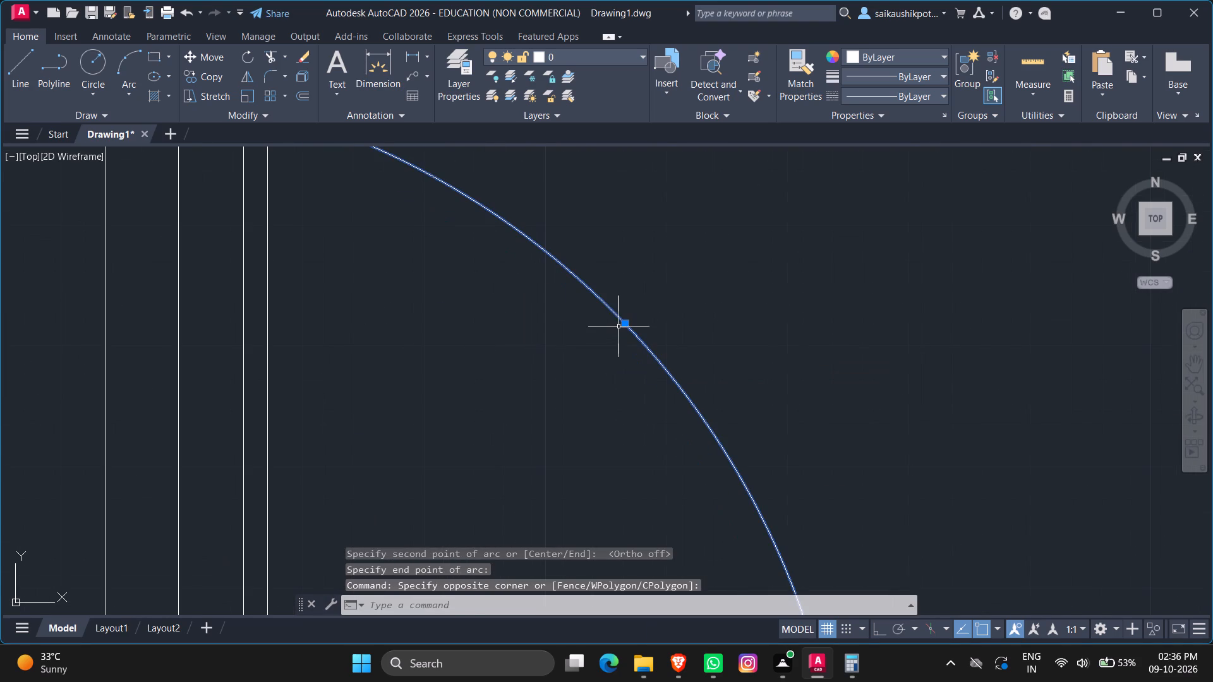
pyautogui.click(627, 321)
pyautogui.scroll(-2, 673, 318)
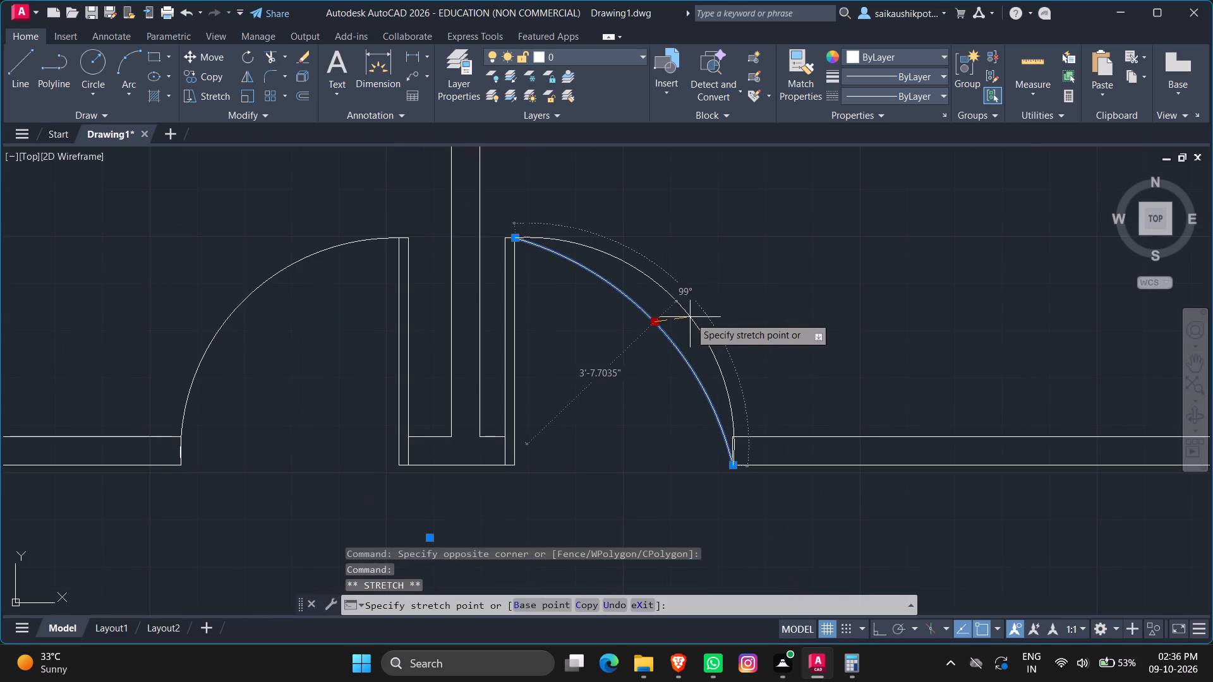
pyautogui.scroll(1, 687, 318)
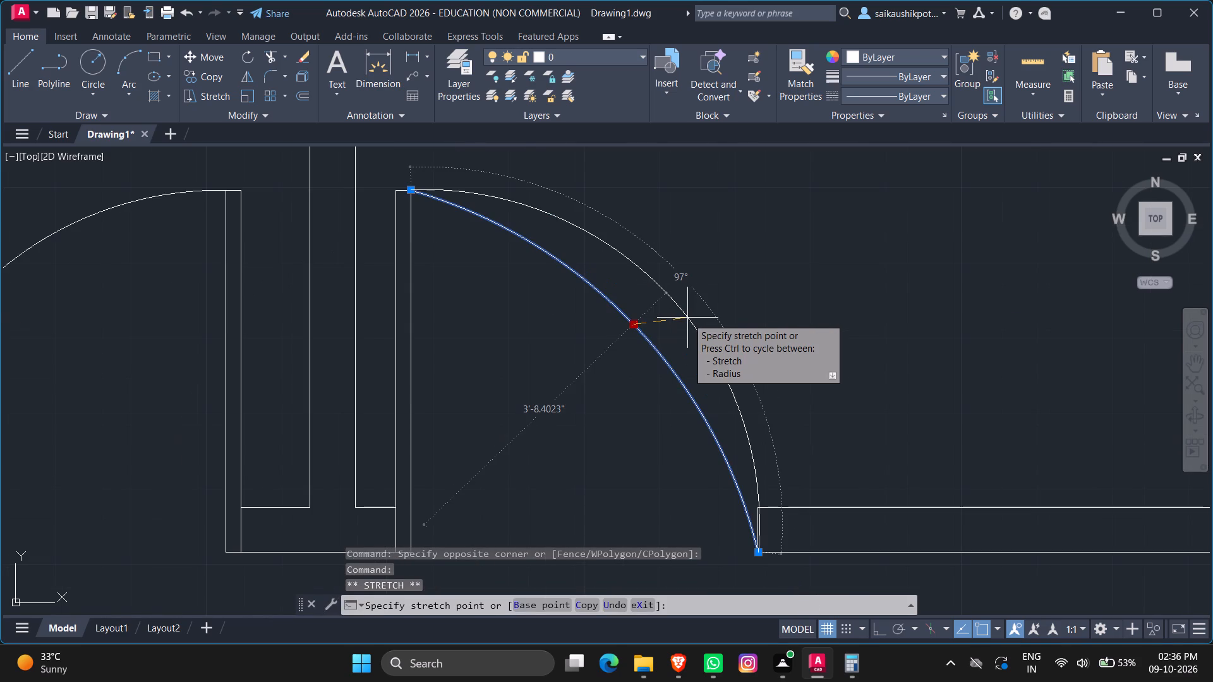
pyautogui.scroll(1, 687, 318)
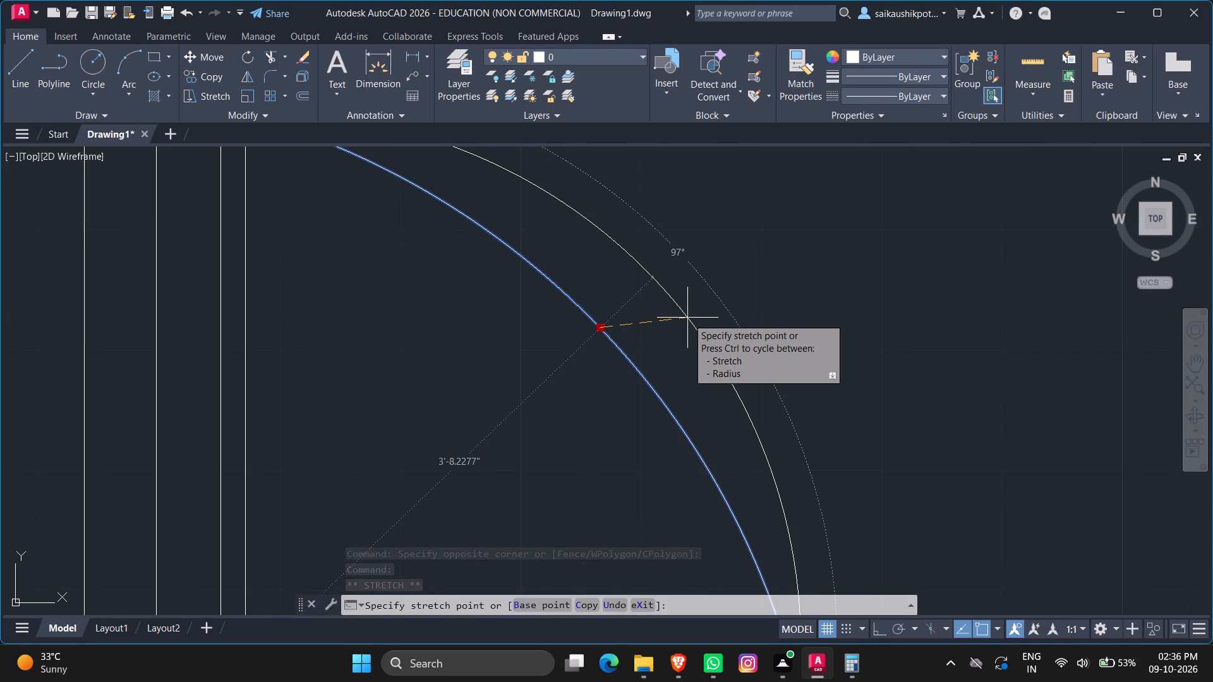
pyautogui.click(687, 318)
pyautogui.scroll(-4, 687, 318)
pyautogui.press('Escape')
# Stretch the same swing arc's midpoint slightly back inward toward the leaf to refine its quarter-circle shape.
pyautogui.scroll(2, 701, 345)
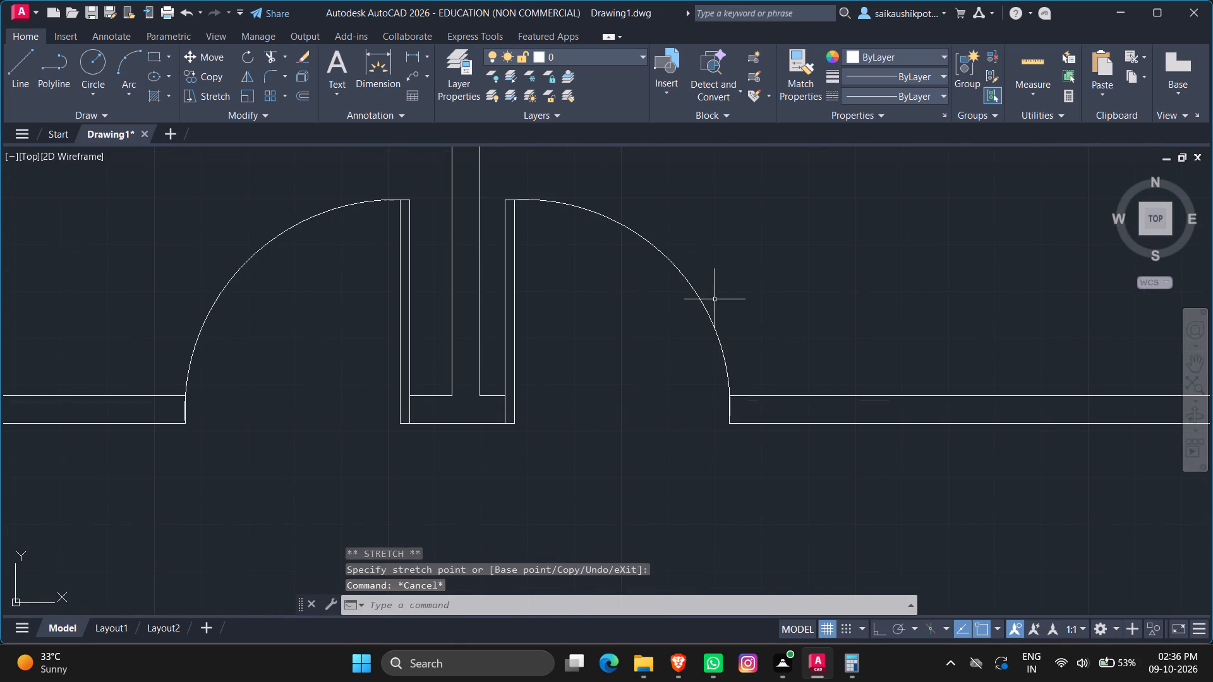
pyautogui.moveTo(714, 298); pyautogui.dragTo(685, 310)
pyautogui.click(660, 328)
pyautogui.scroll(1, 673, 309)
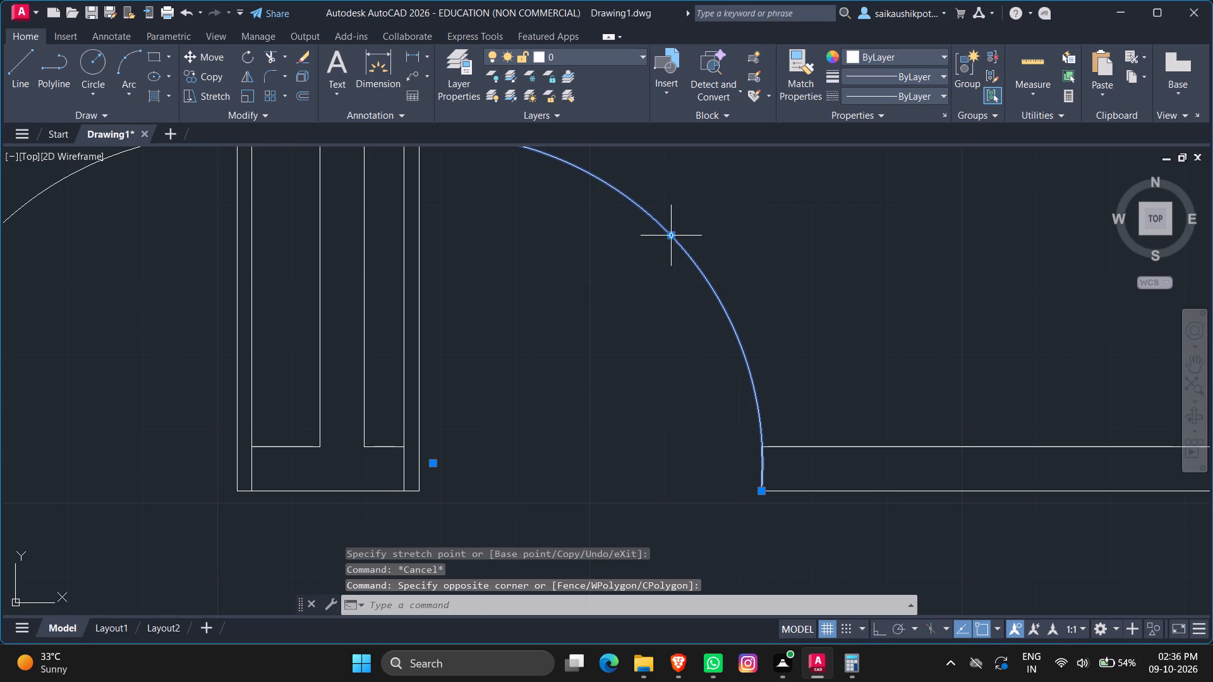
pyautogui.click(672, 233)
pyautogui.scroll(2, 660, 246)
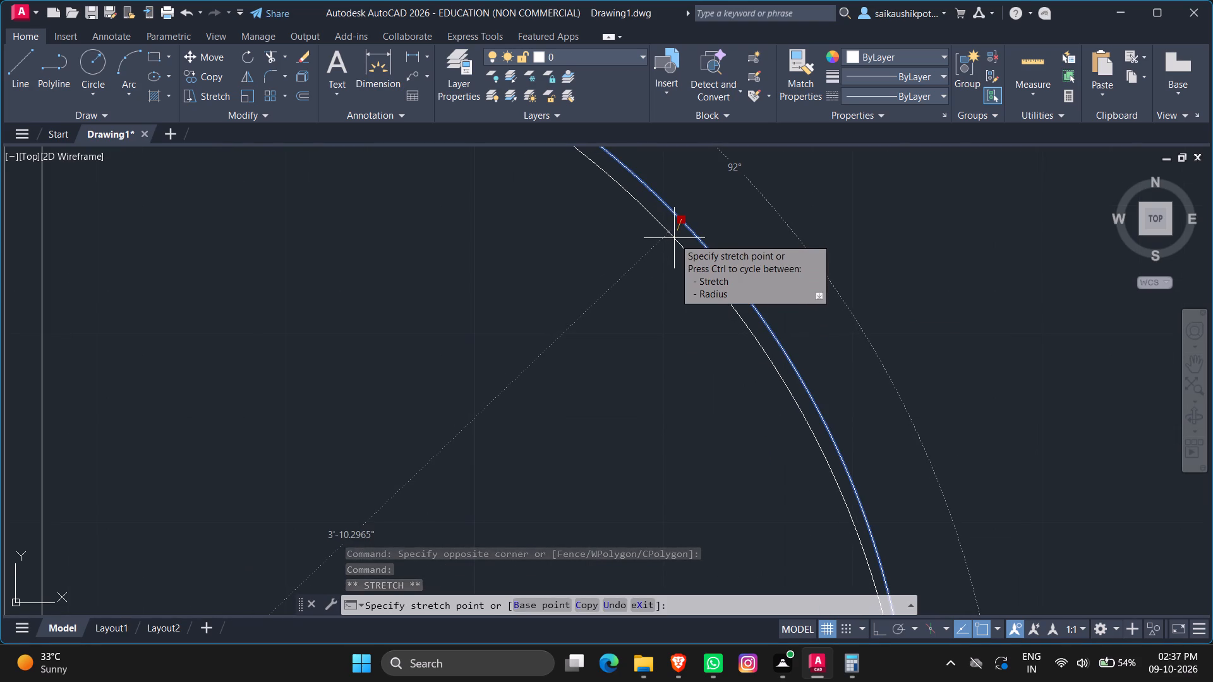
pyautogui.click(674, 238)
pyautogui.press('Escape')
pyautogui.scroll(-5, 661, 270)
pyautogui.scroll(-1, 588, 382)
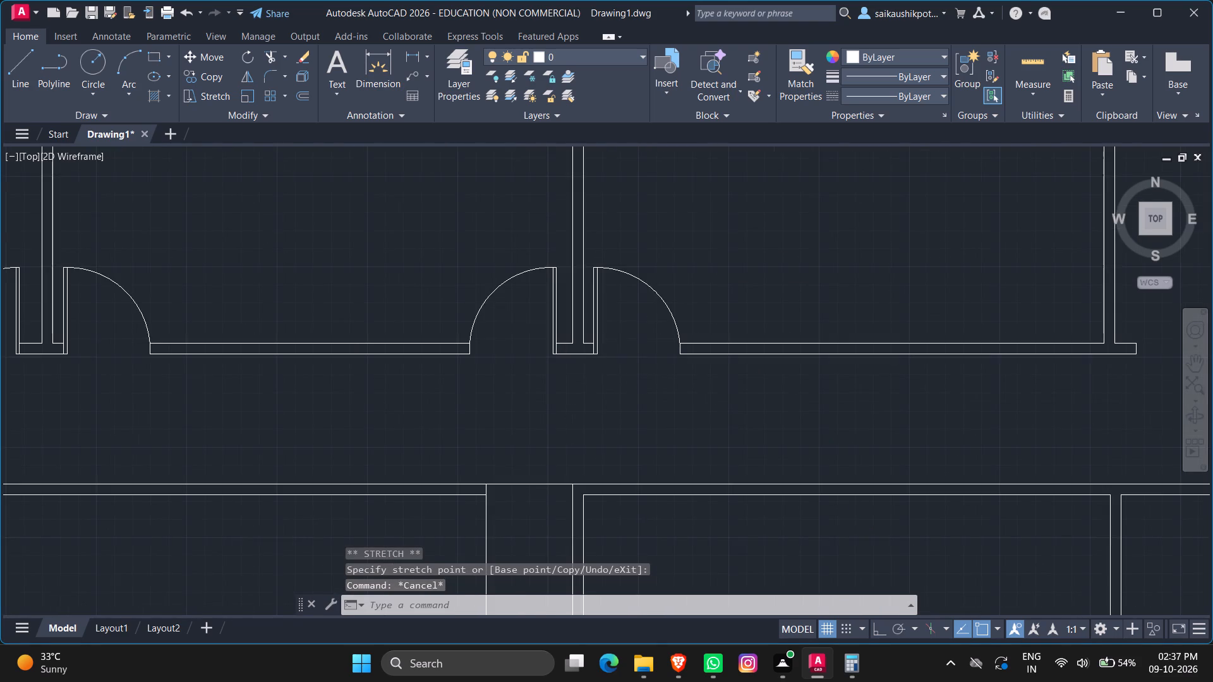
# Draw a closed 4' by 2" door leaf north from the south corner of the jamb just east of the third partition, with ortho on.
pyautogui.scroll(-1, 588, 383)
pyautogui.scroll(-1, 824, 356)
pyautogui.scroll(4, 827, 359)
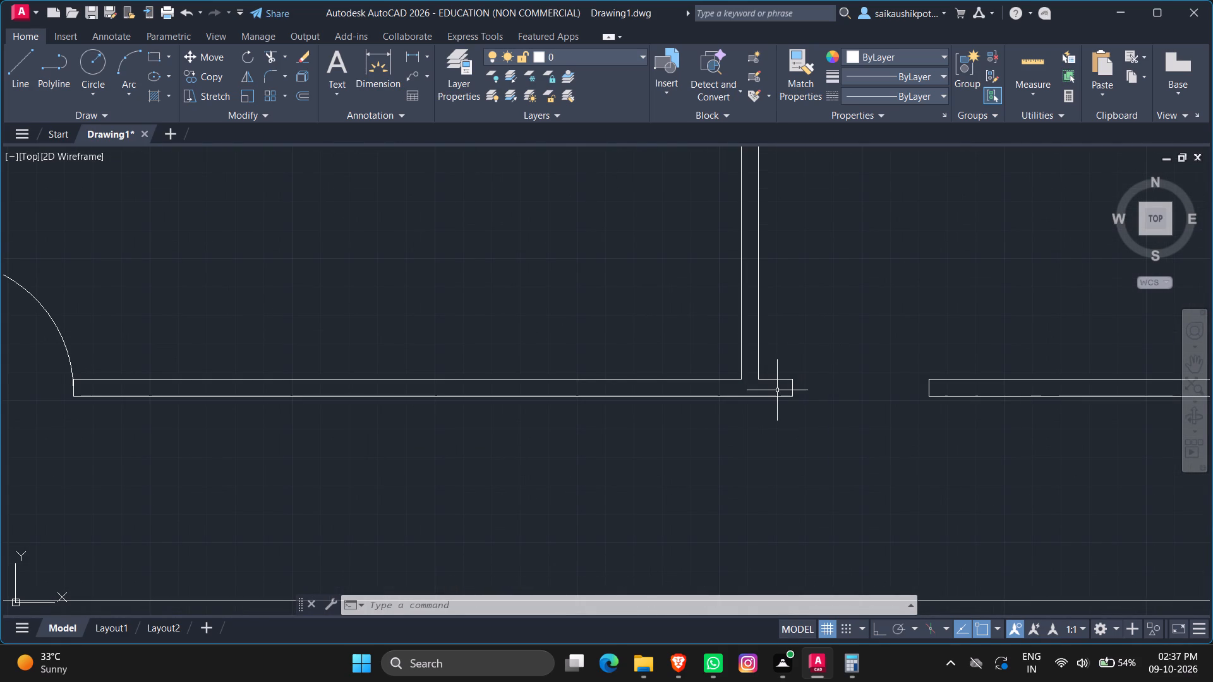
pyautogui.press('l')
pyautogui.press('Return')
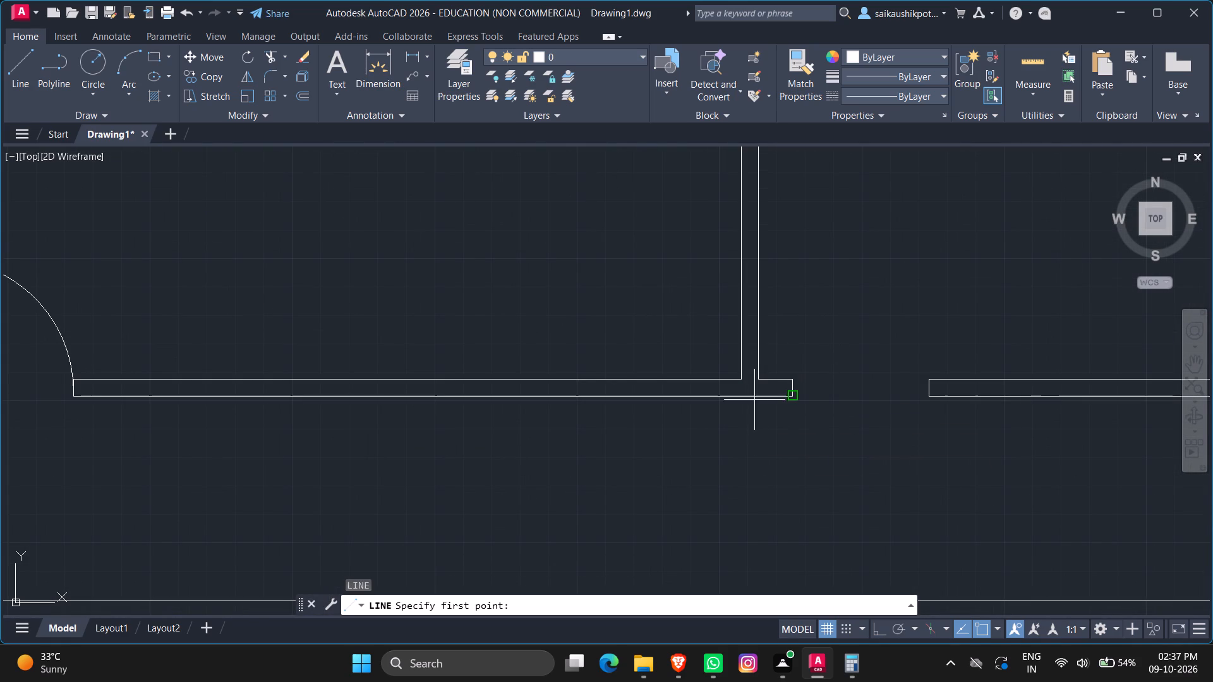
pyautogui.click(795, 395)
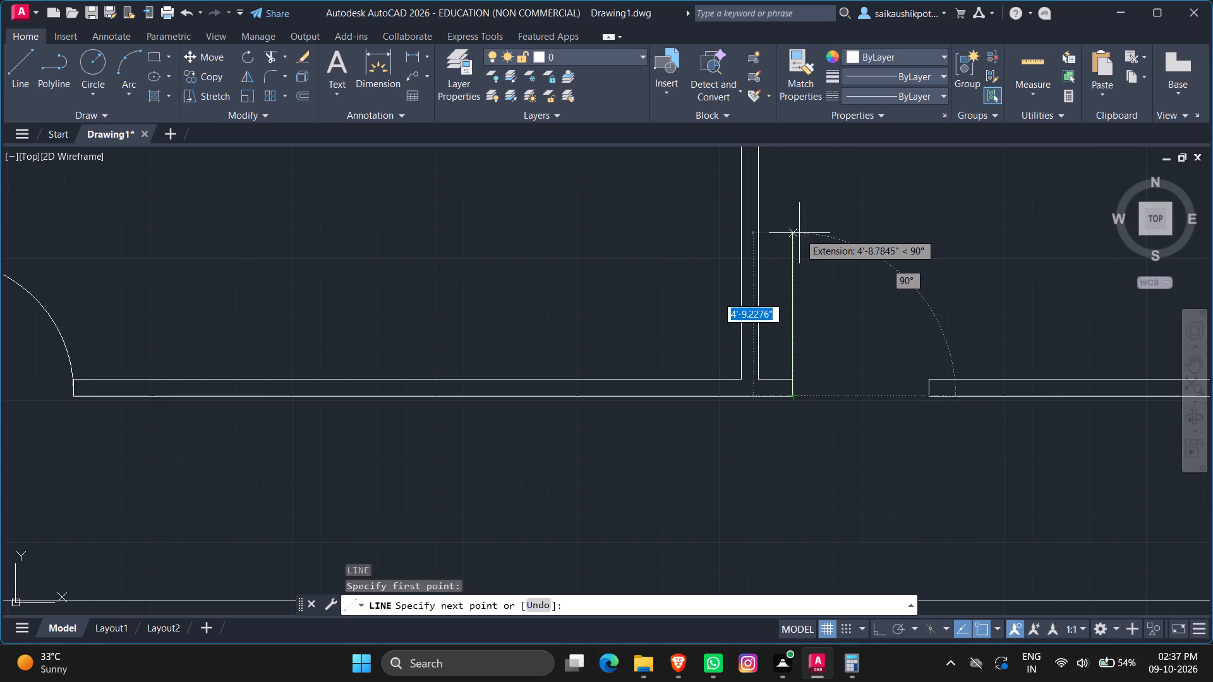
pyautogui.press('F8')
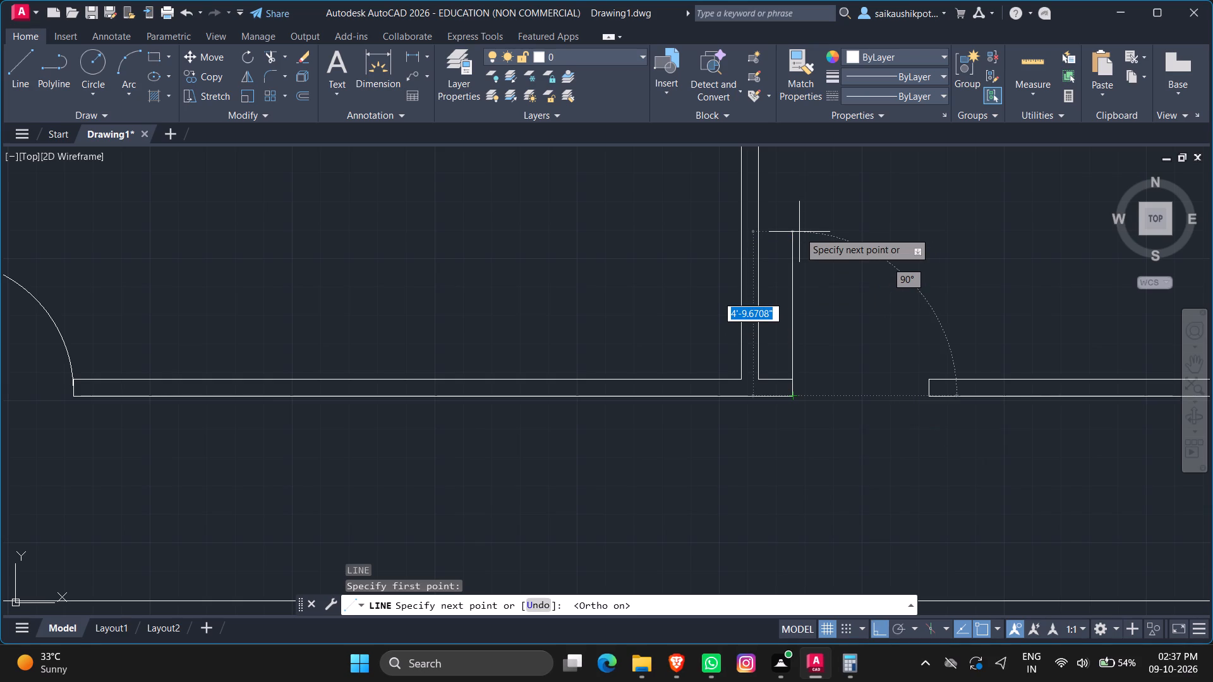
pyautogui.press('4')
pyautogui.press("'")
pyautogui.press('Return')
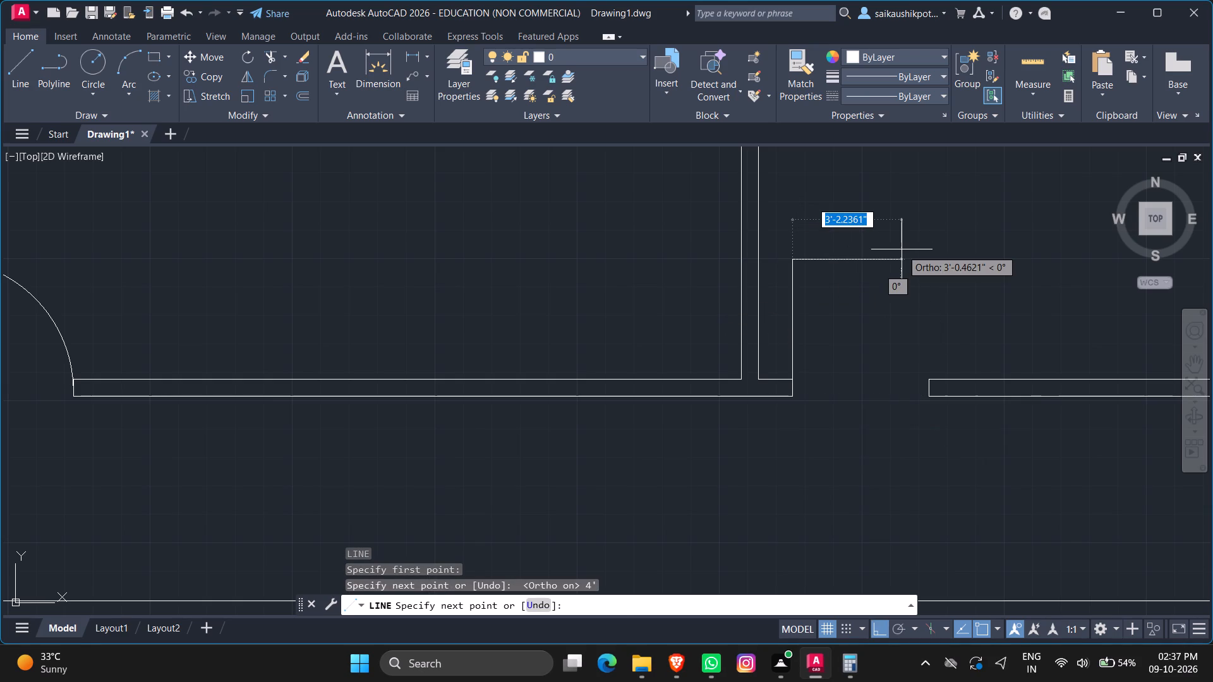
pyautogui.press('2')
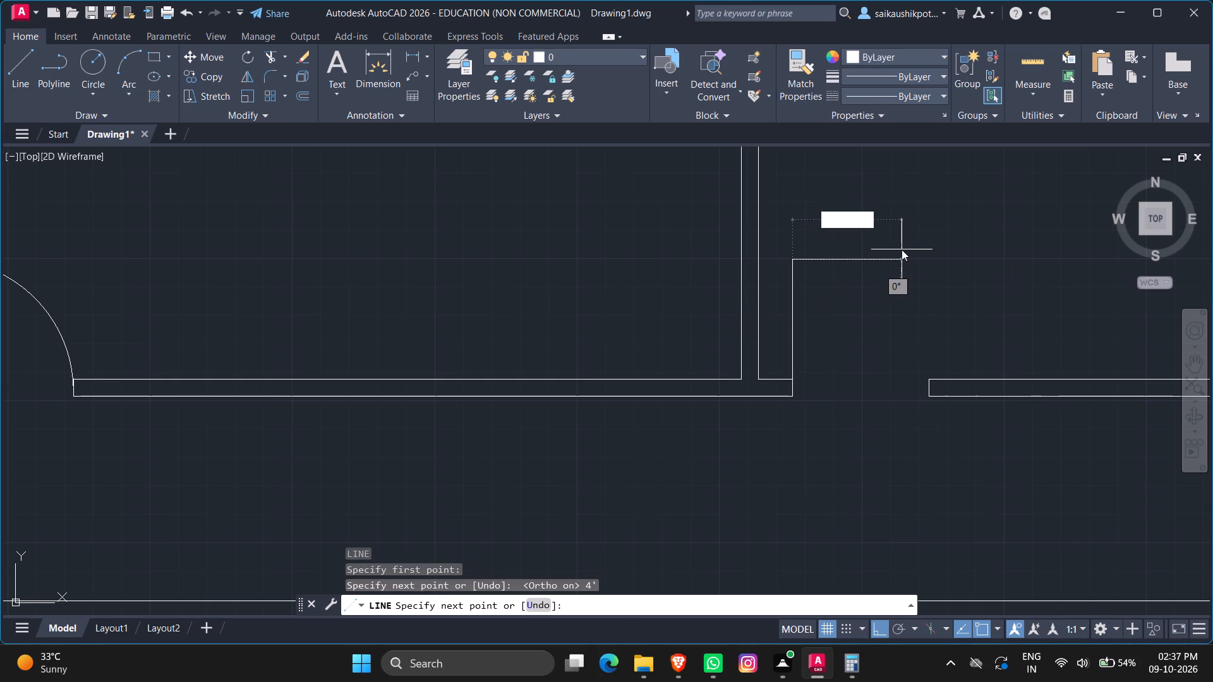
pyautogui.hotkey('shift', '"')
pyautogui.press('Return')
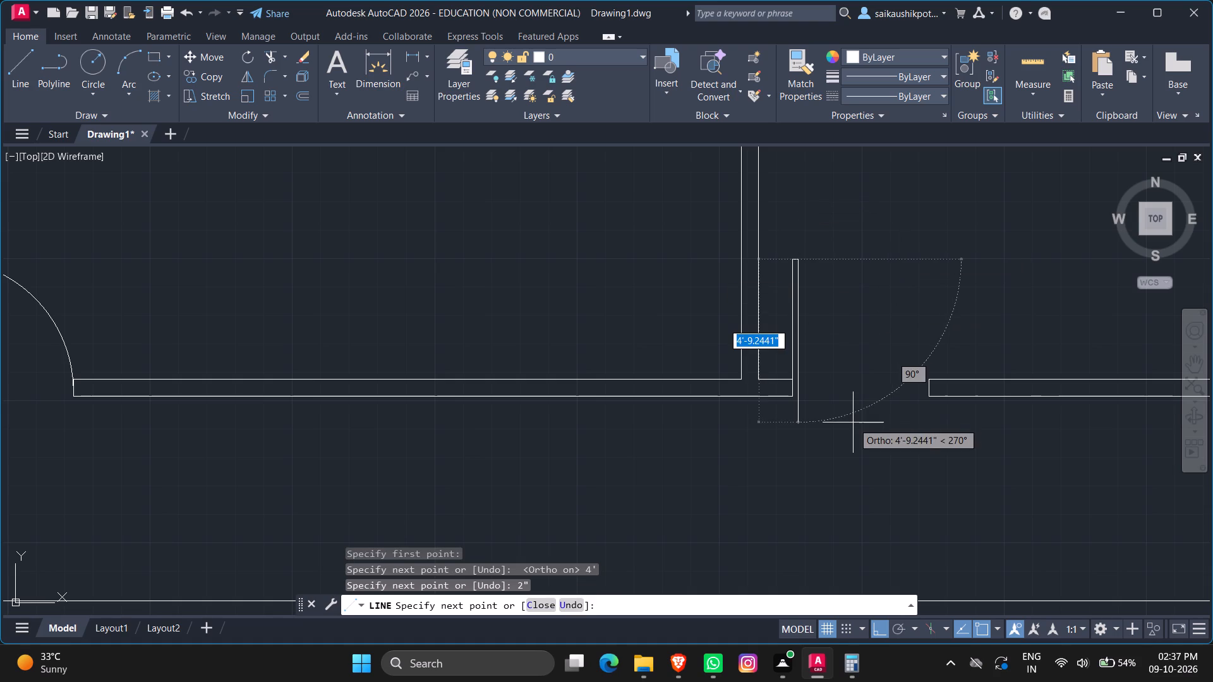
pyautogui.write("4'")
pyautogui.press('Return')
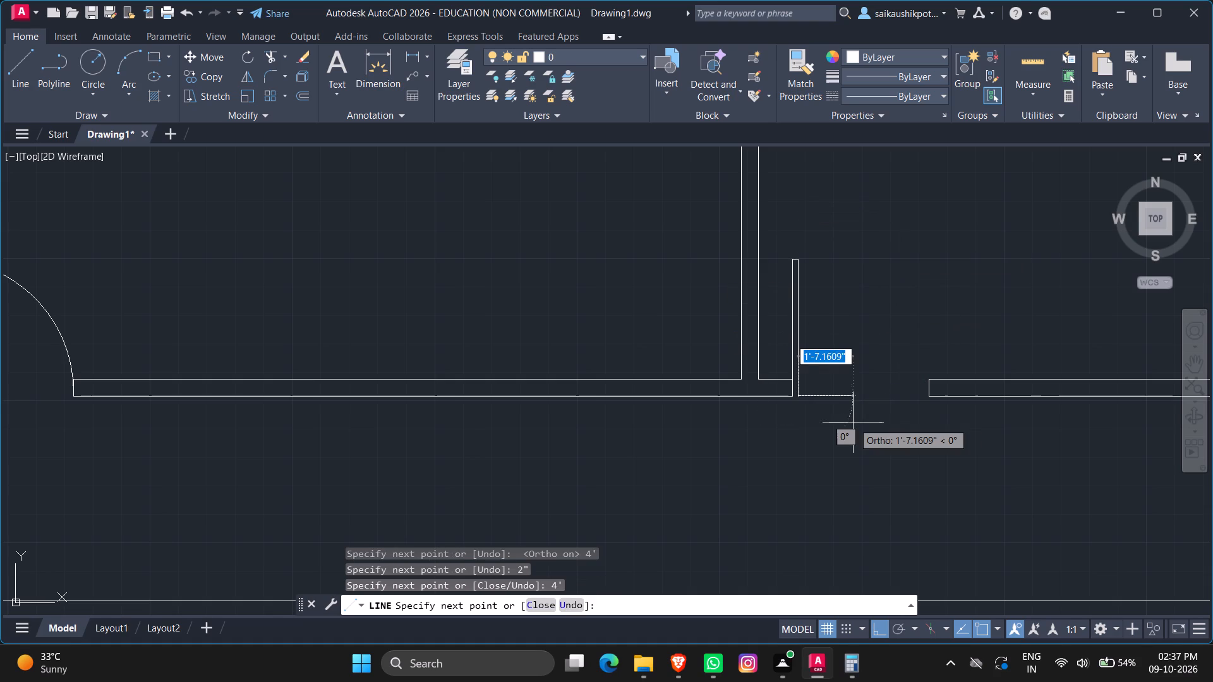
pyautogui.scroll(2, 649, 393)
pyautogui.scroll(-2, 924, 422)
pyautogui.scroll(4, 986, 452)
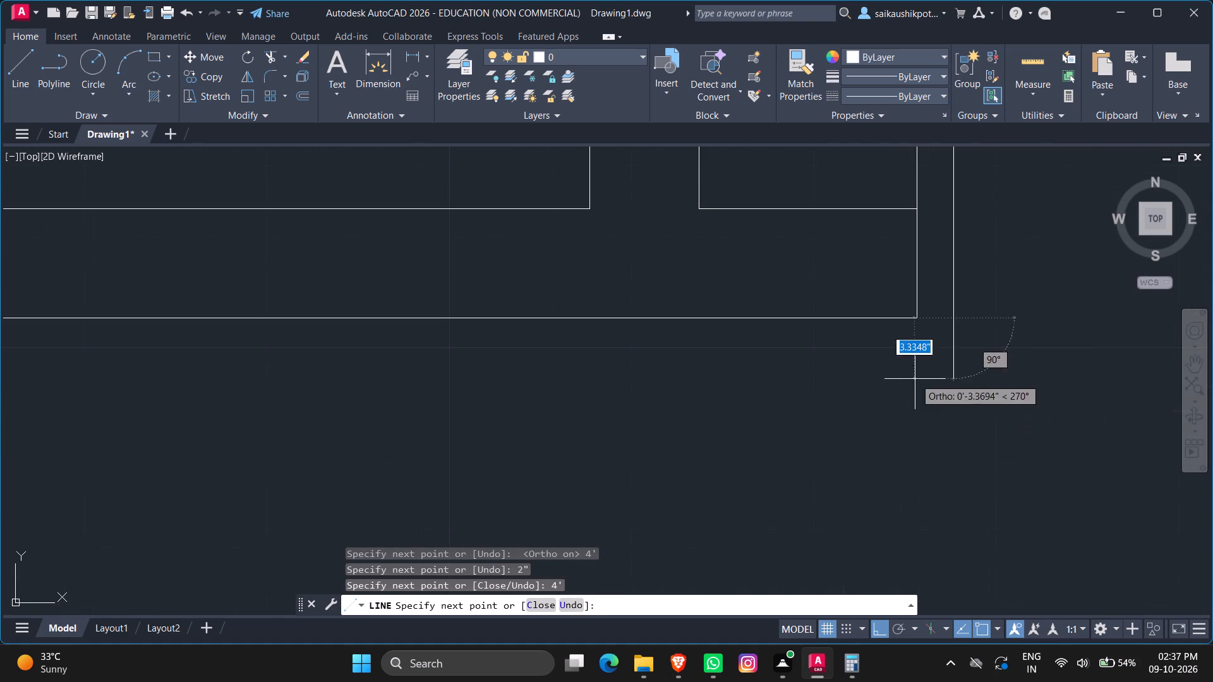
pyautogui.click(916, 318)
pyautogui.press('Escape')
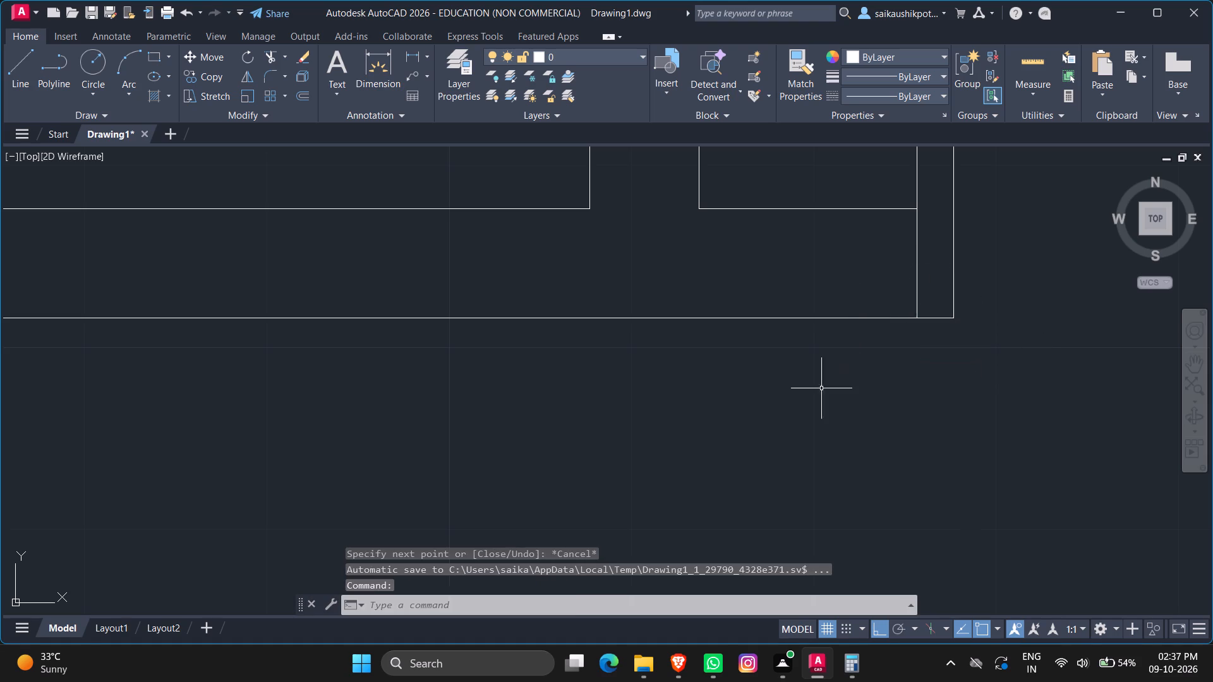
# Draw a three-point swing arc from this leaf's top northeast corner to the opposite jamb's south corner, with ortho off.
pyautogui.scroll(-4, 787, 404)
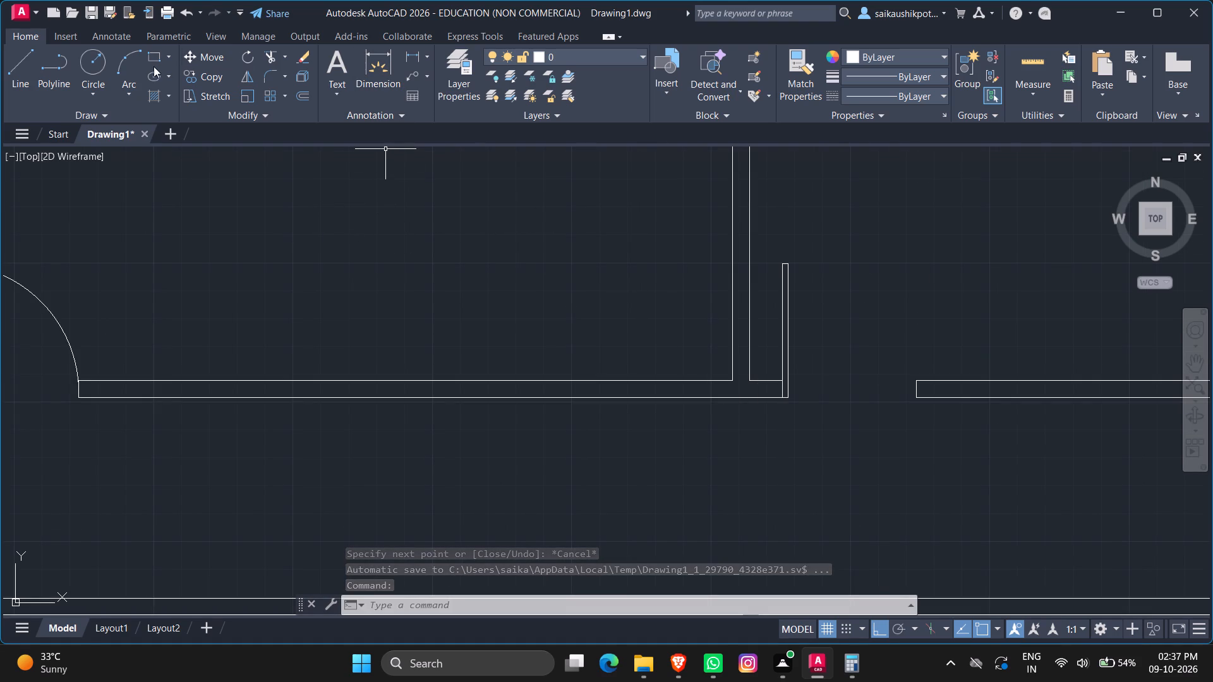
pyautogui.click(138, 61)
pyautogui.scroll(-2, 686, 409)
pyautogui.scroll(3, 725, 362)
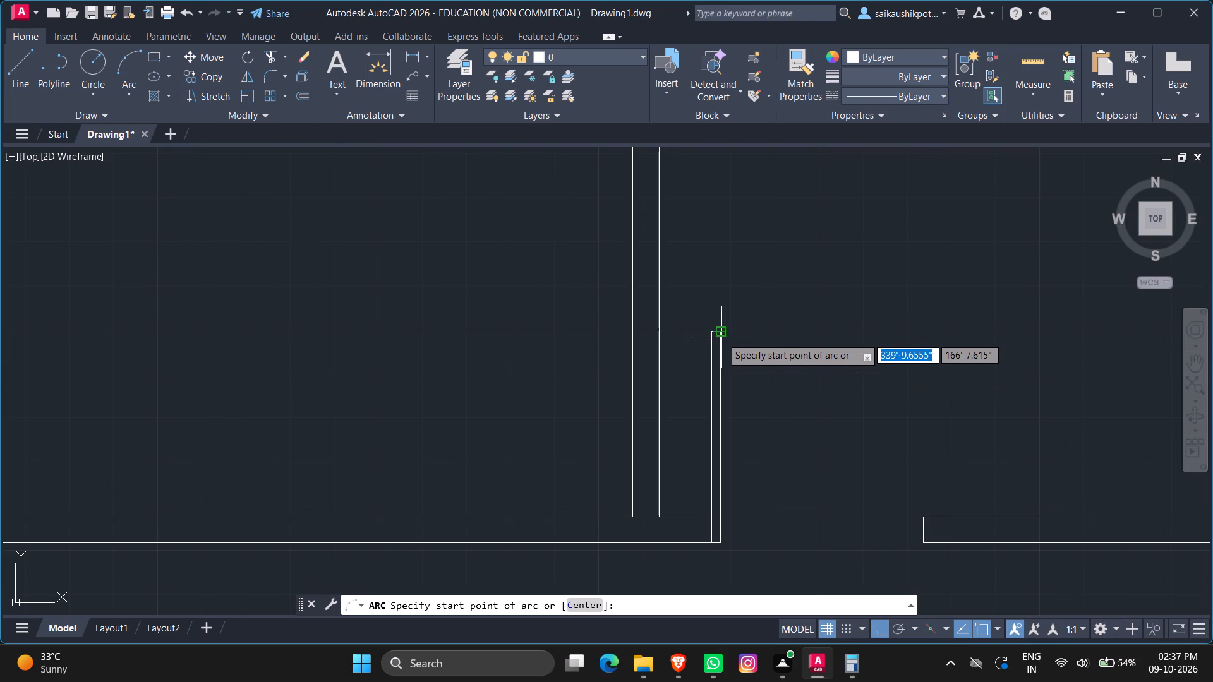
pyautogui.click(720, 332)
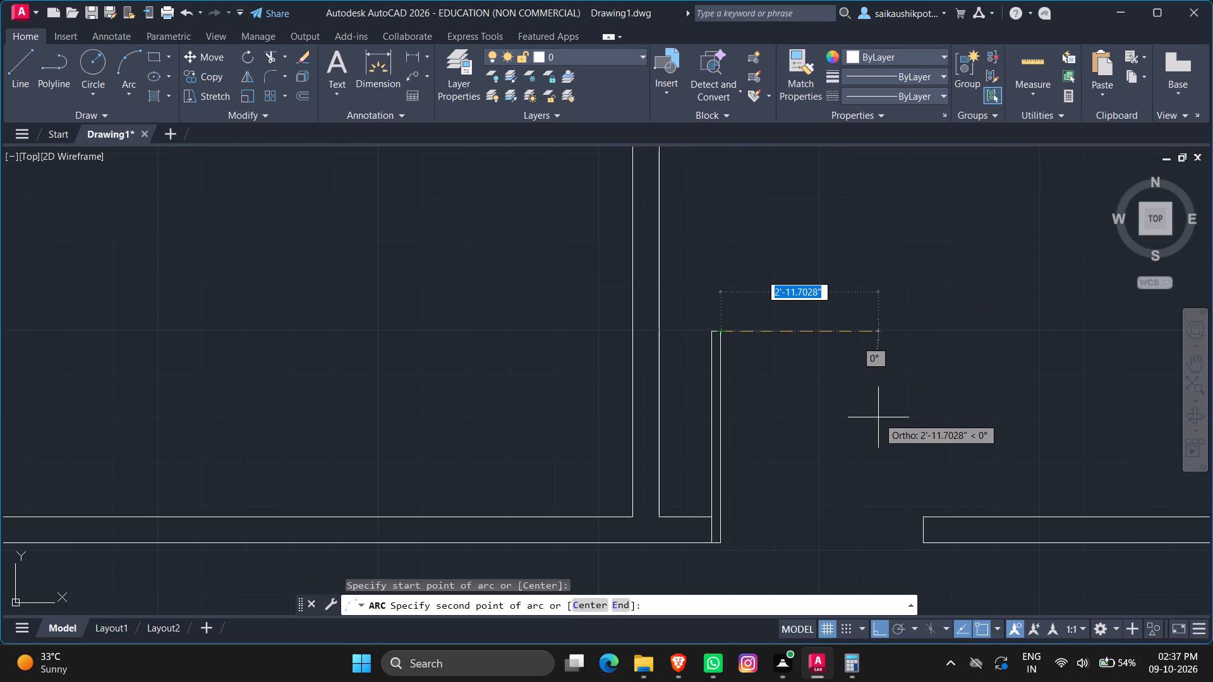
pyautogui.press('F8')
pyautogui.click(832, 401)
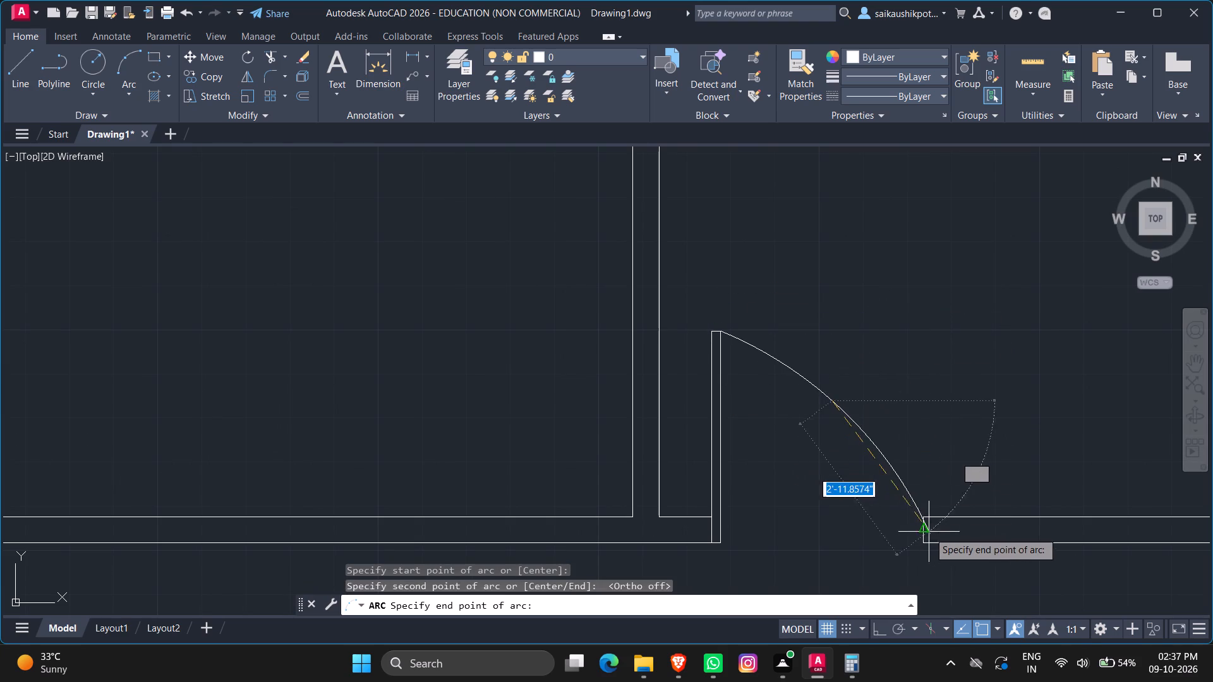
pyautogui.click(925, 545)
# Stretch the swing arc east of the third partition outward at its midpoint to a radius of about 3'-10".
pyautogui.moveTo(889, 449); pyautogui.dragTo(878, 454)
pyautogui.click(812, 504)
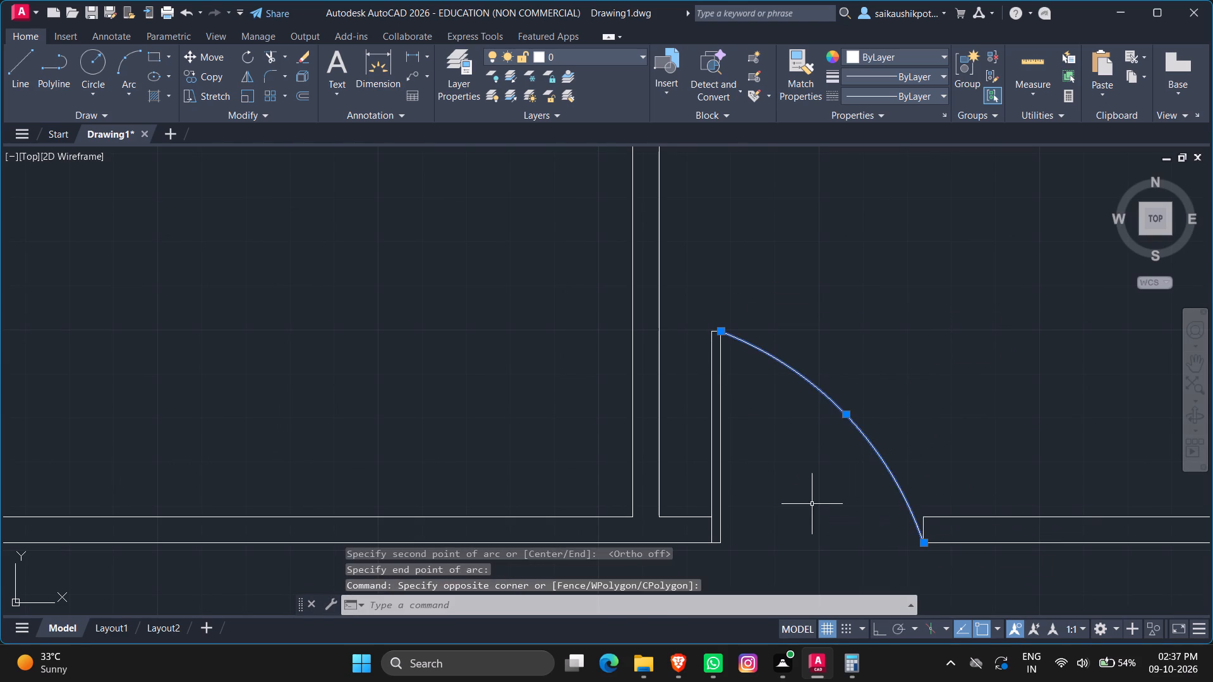
pyautogui.scroll(2, 849, 421)
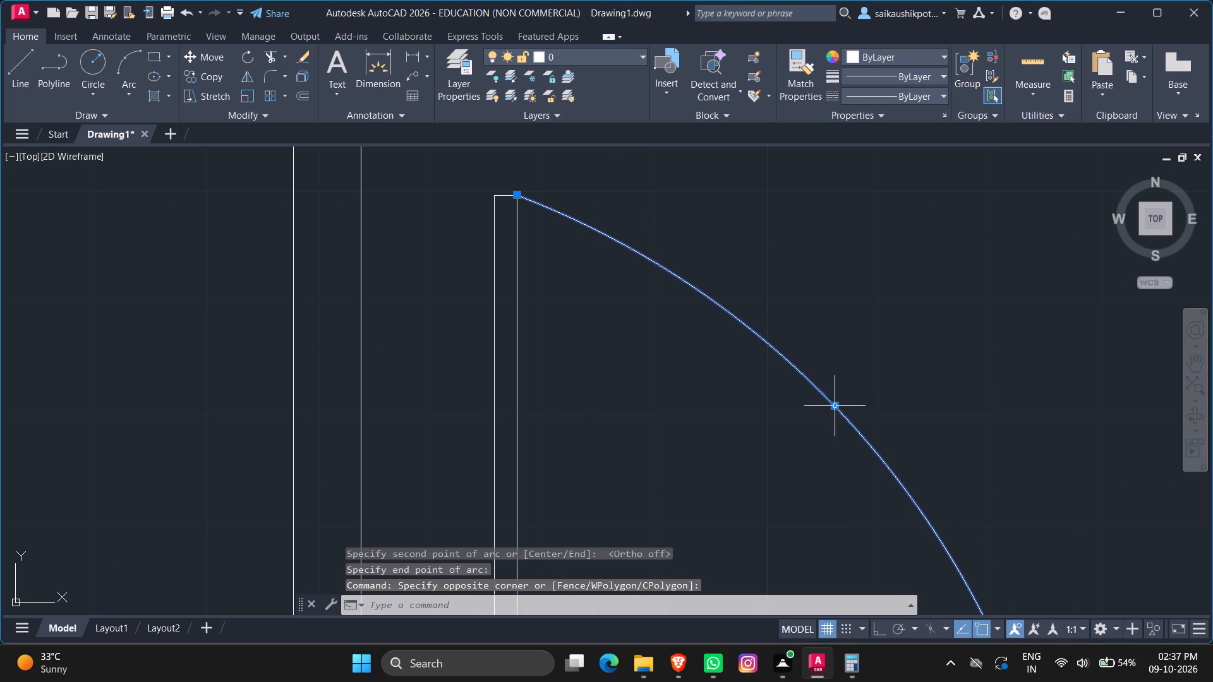
pyautogui.click(834, 403)
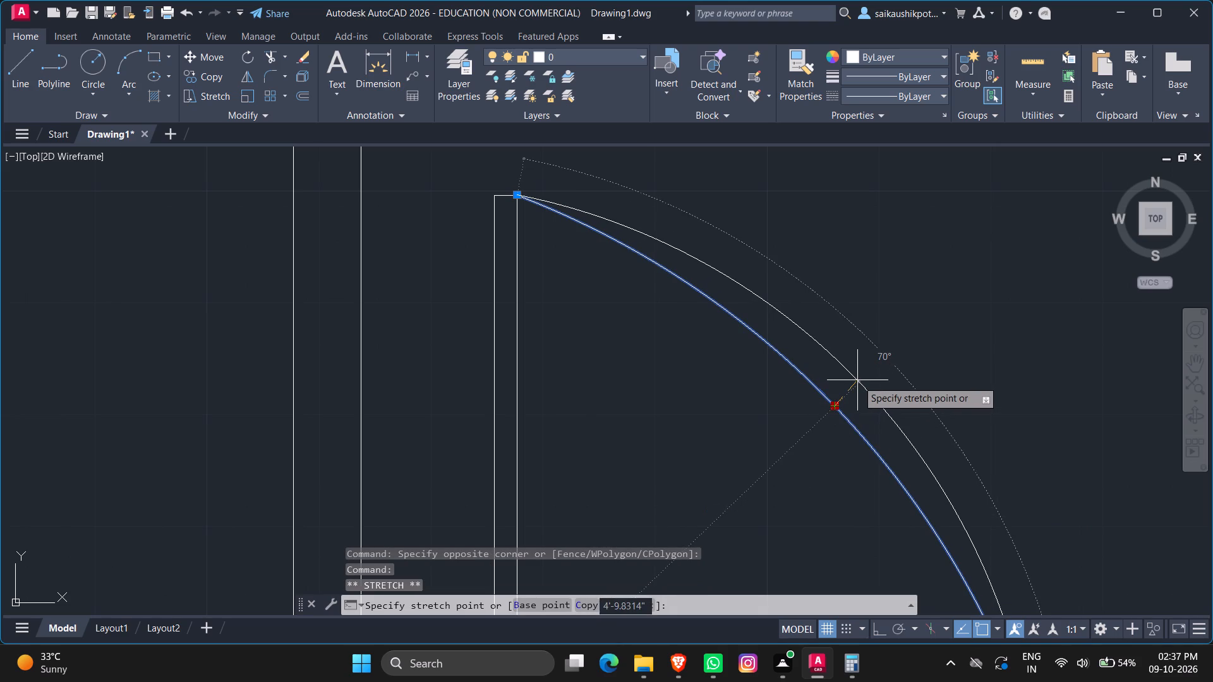
pyautogui.scroll(1, 857, 380)
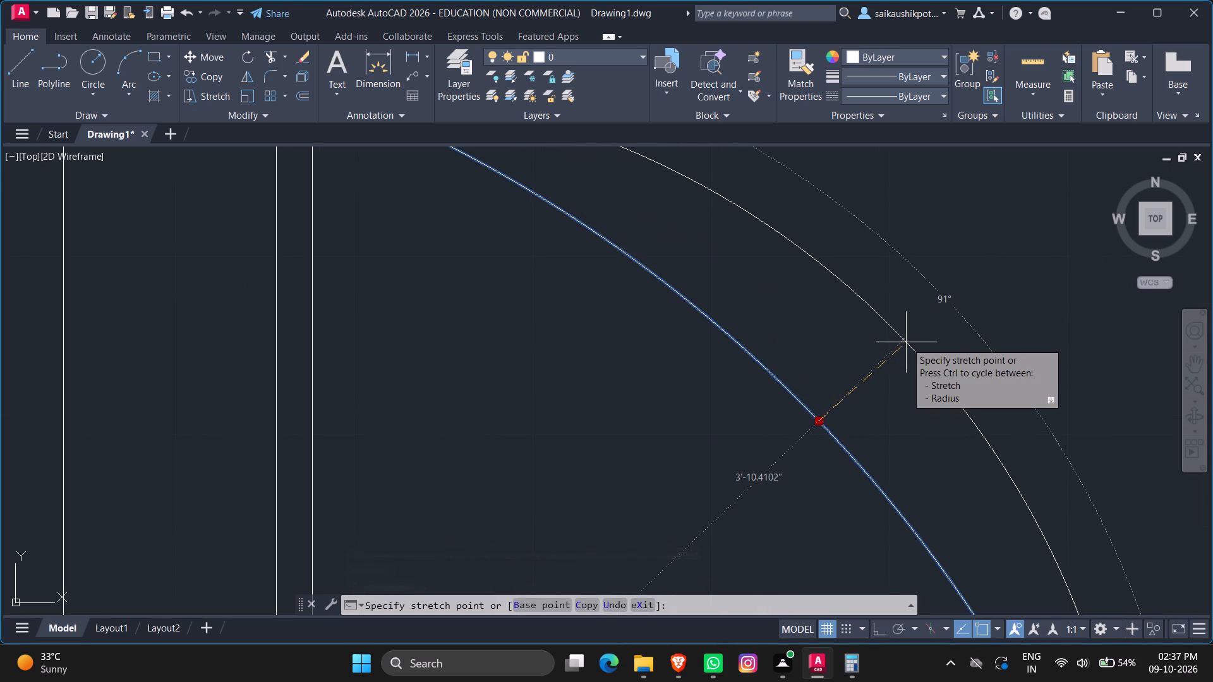
pyautogui.click(905, 342)
pyautogui.press('Escape')
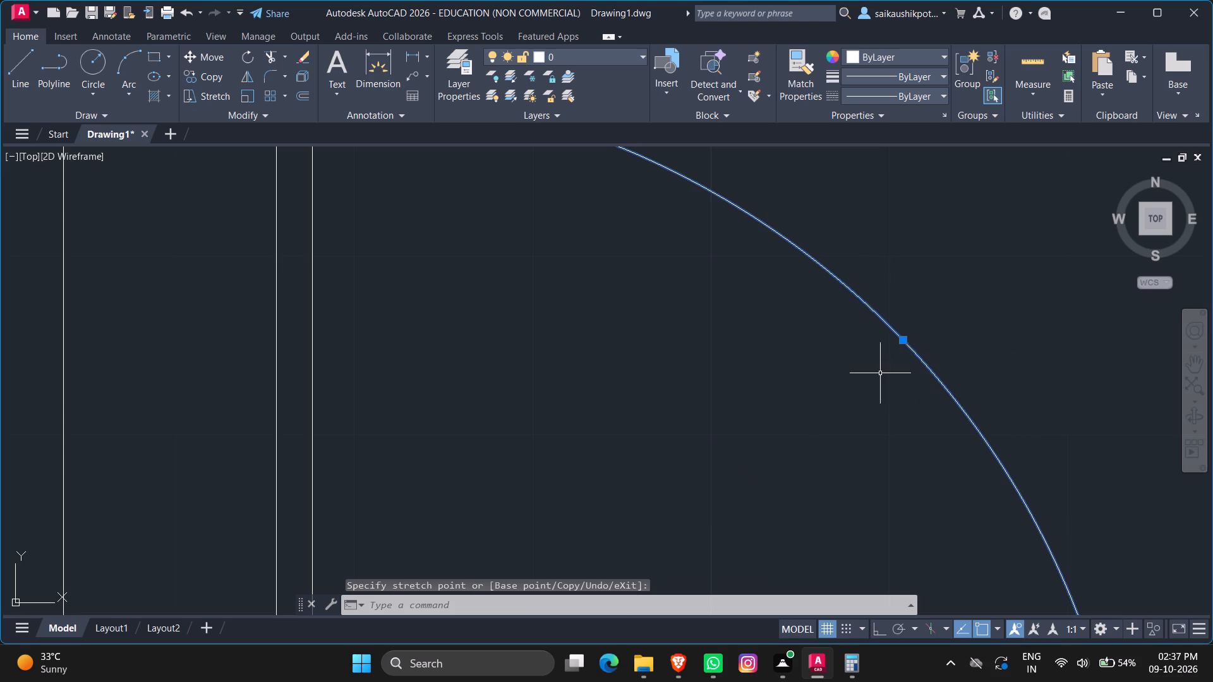
pyautogui.scroll(-4, 878, 374)
pyautogui.press('Escape')
# Draw a closed 4' by 2" door leaf north from the south corner of the jamb just west of the fourth partition, with ortho on.
pyautogui.scroll(-2, 715, 453)
pyautogui.scroll(-1, 830, 446)
pyautogui.scroll(4, 990, 440)
pyautogui.scroll(-2, 913, 441)
pyautogui.scroll(1, 837, 487)
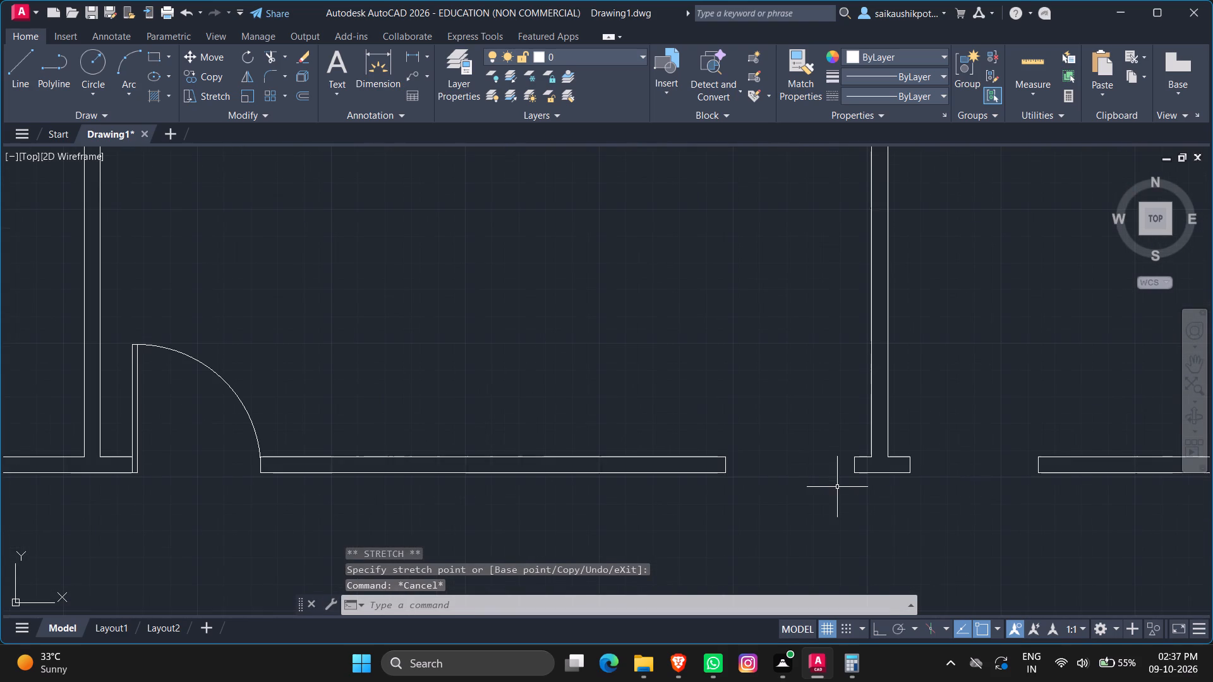
pyautogui.press('Escape')
pyautogui.press('Escape')
pyautogui.press('Escape')
pyautogui.press('l')
pyautogui.press('Return')
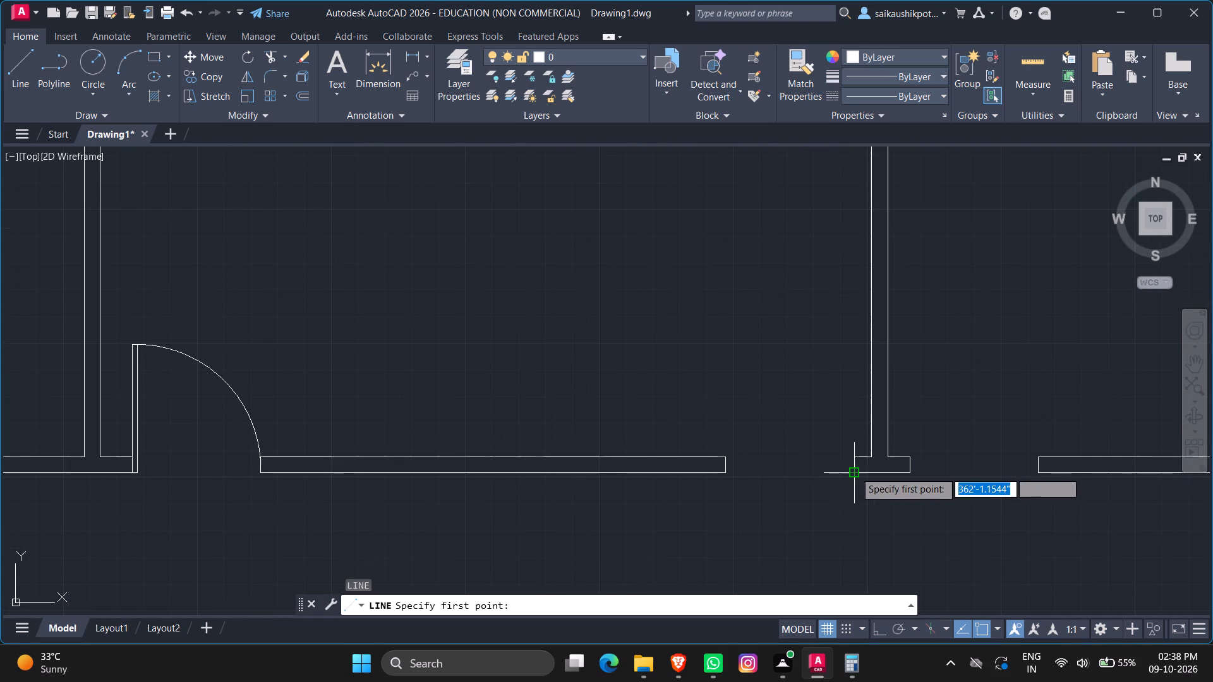
pyautogui.click(855, 472)
pyautogui.press('F8')
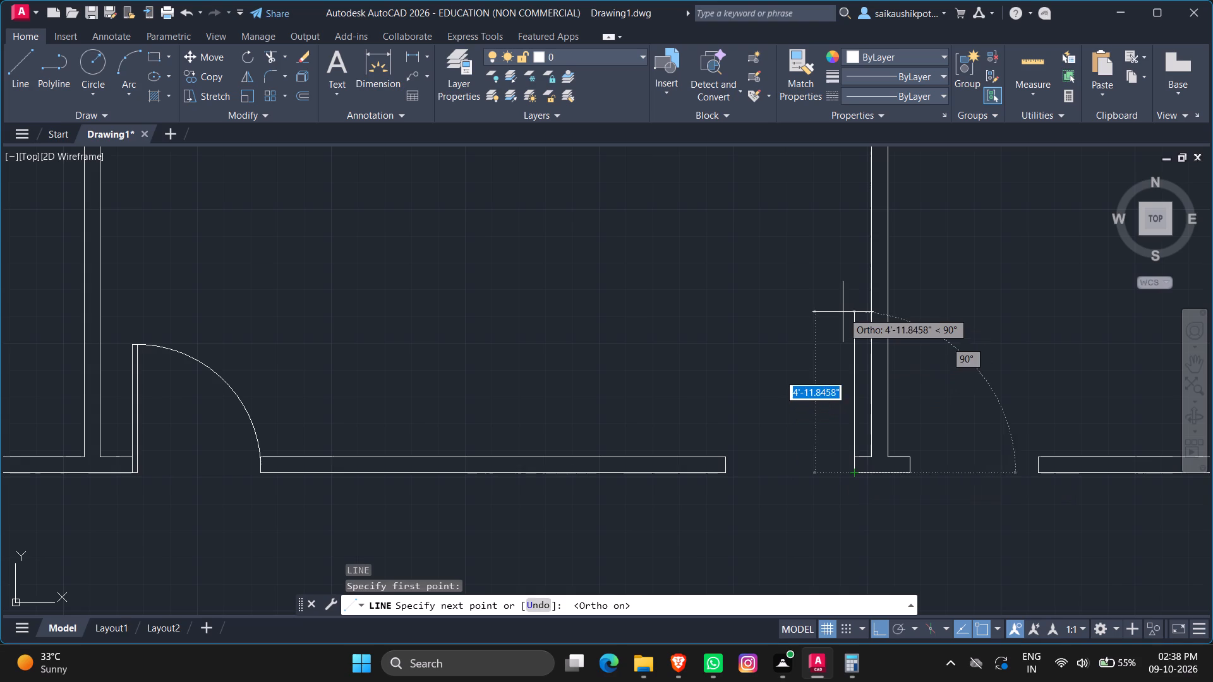
pyautogui.write("4'")
pyautogui.press('Return')
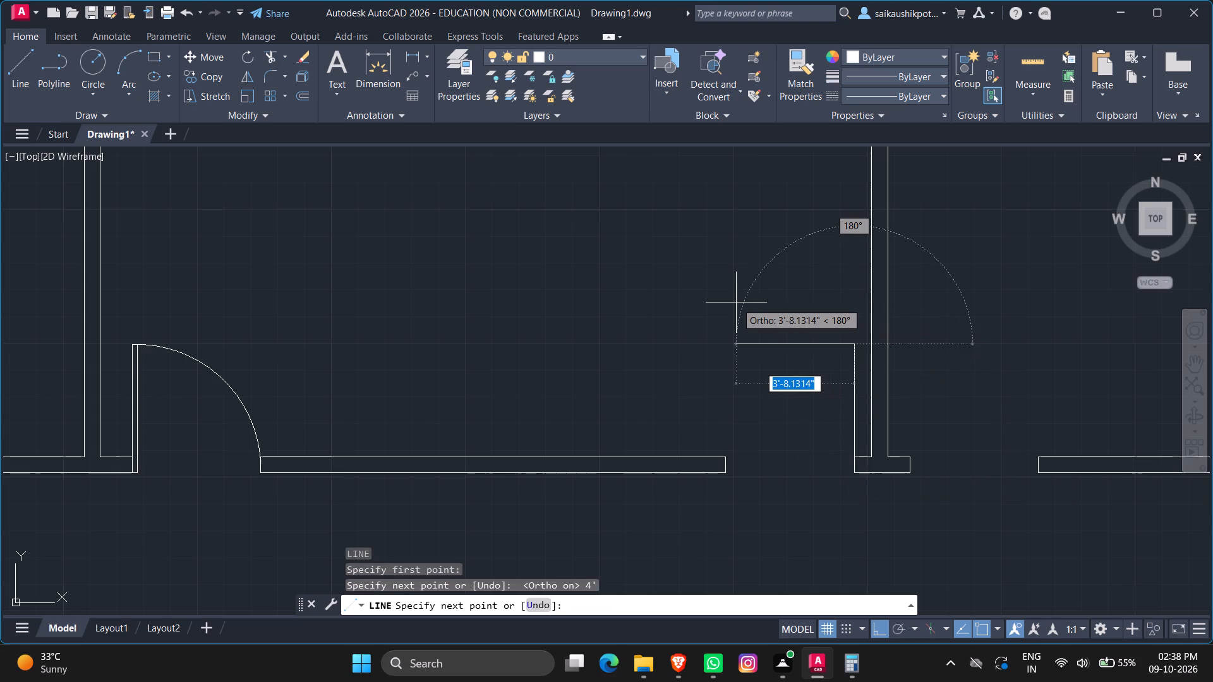
pyautogui.press('2')
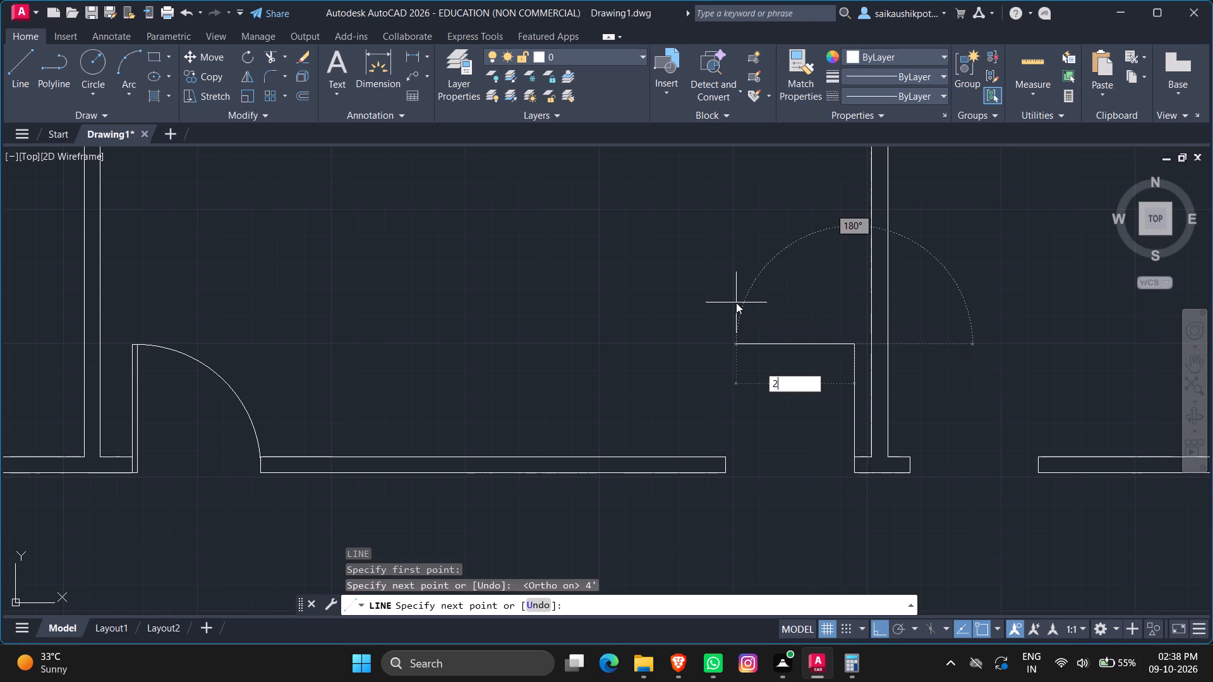
pyautogui.hotkey('shift', '"')
pyautogui.press('Return')
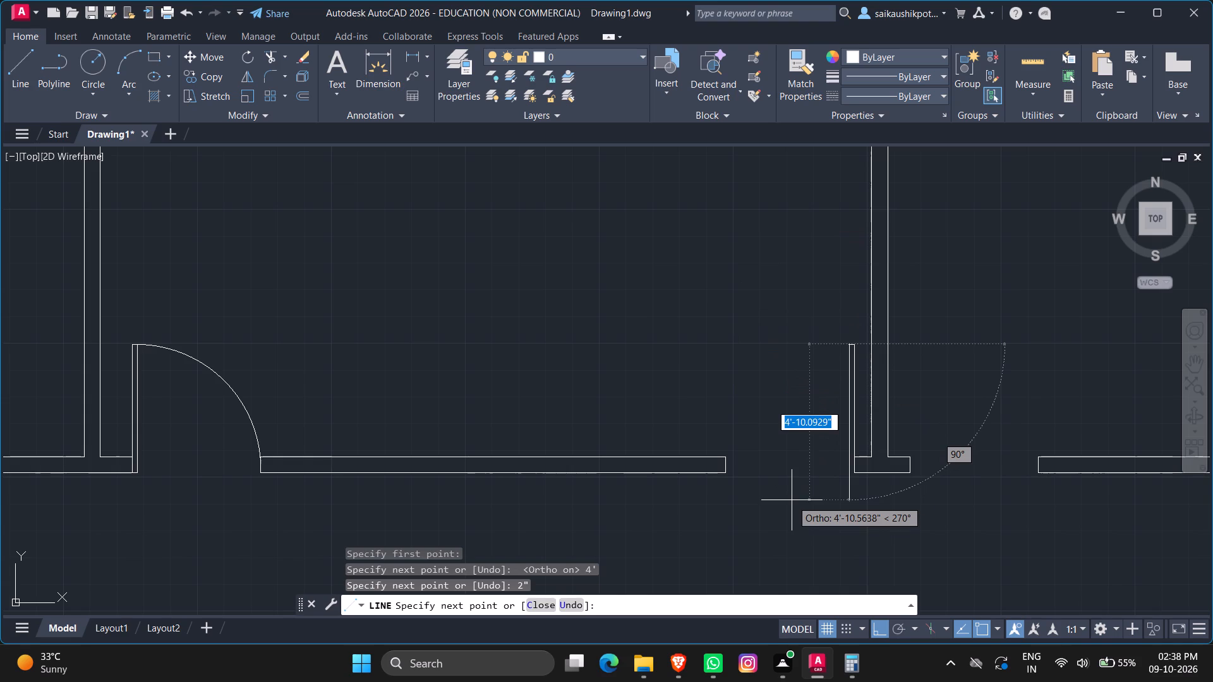
pyautogui.write("4'")
pyautogui.press('Return')
pyautogui.scroll(3, 826, 489)
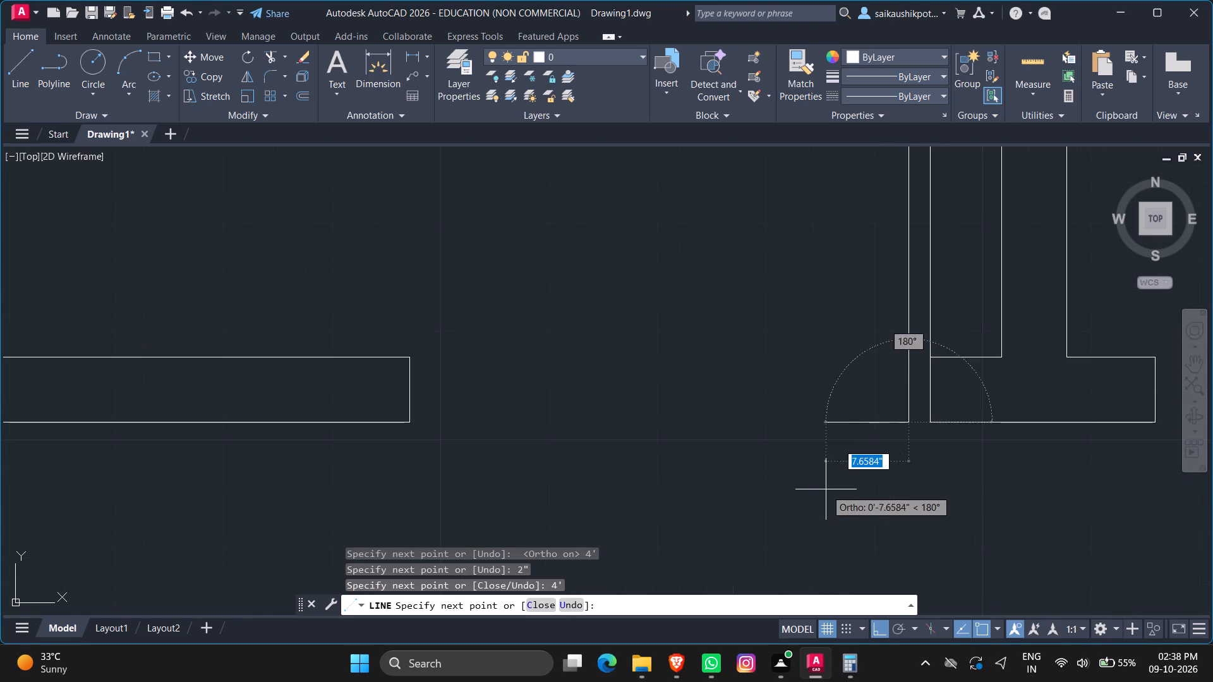
pyautogui.scroll(3, 924, 431)
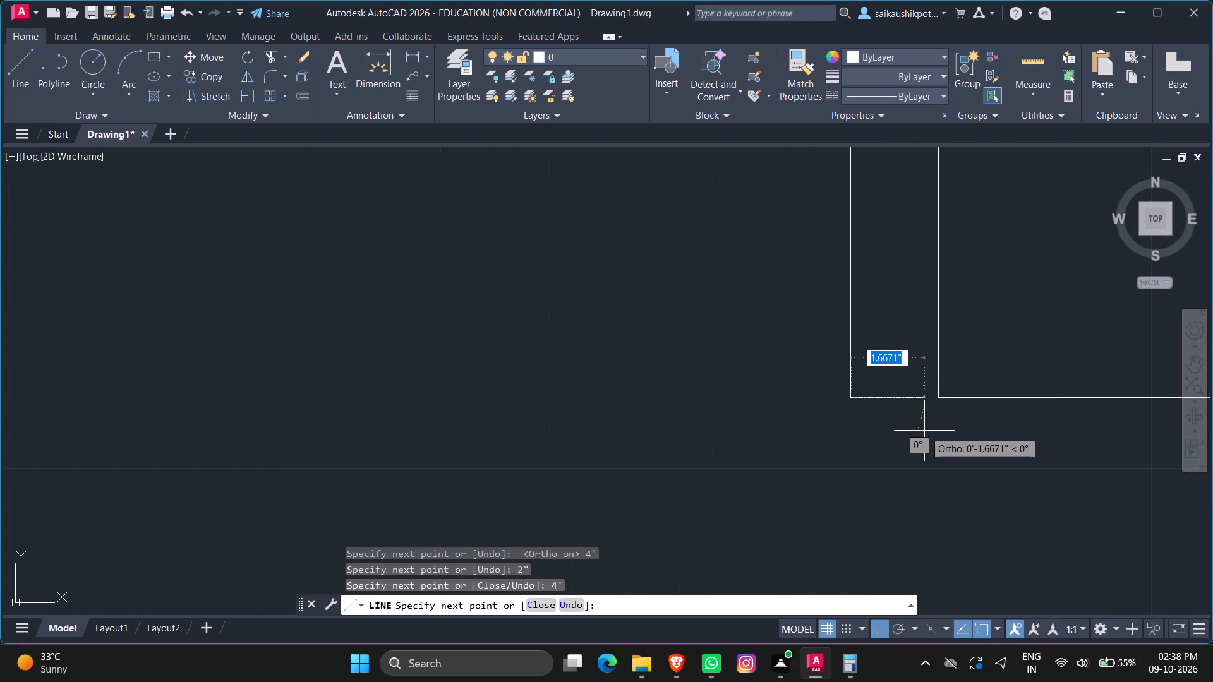
pyautogui.scroll(3, 938, 397)
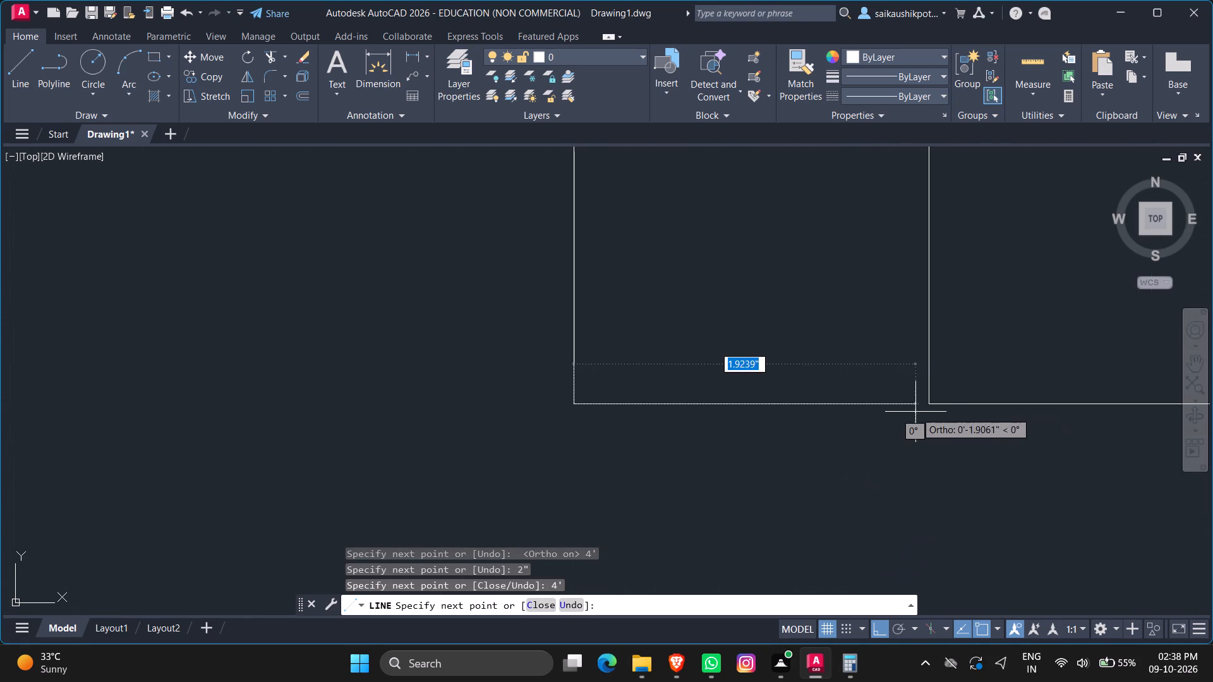
pyautogui.click(930, 402)
pyautogui.press('Escape')
# Draw a three-point swing arc from the opposite jamb's south corner to this leaf's top northwest corner, with ortho off.
pyautogui.scroll(-4, 906, 455)
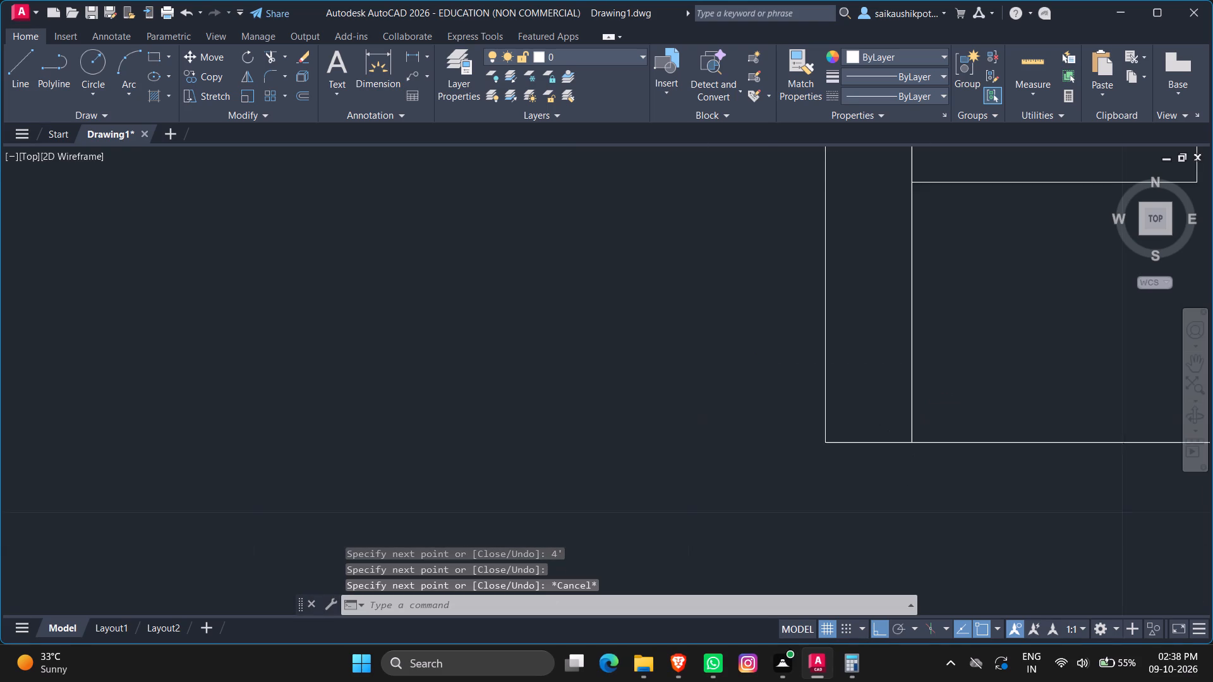
pyautogui.scroll(-5, 906, 455)
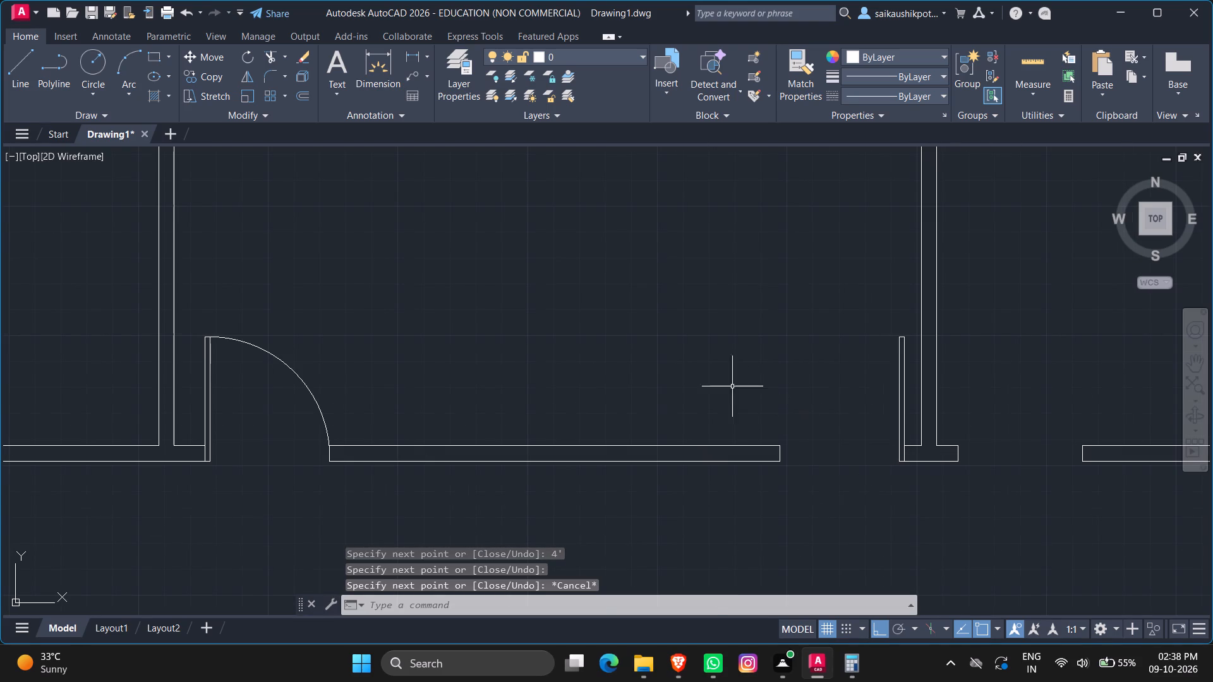
pyautogui.click(128, 70)
pyautogui.click(778, 461)
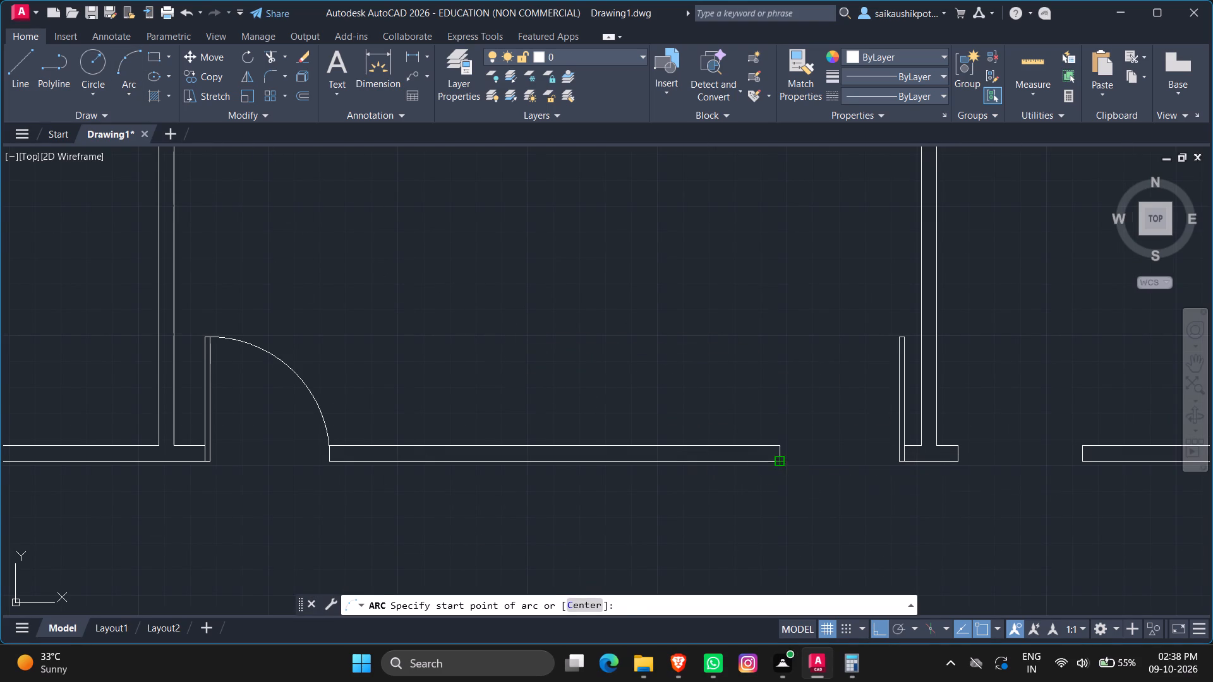
pyautogui.press('F8')
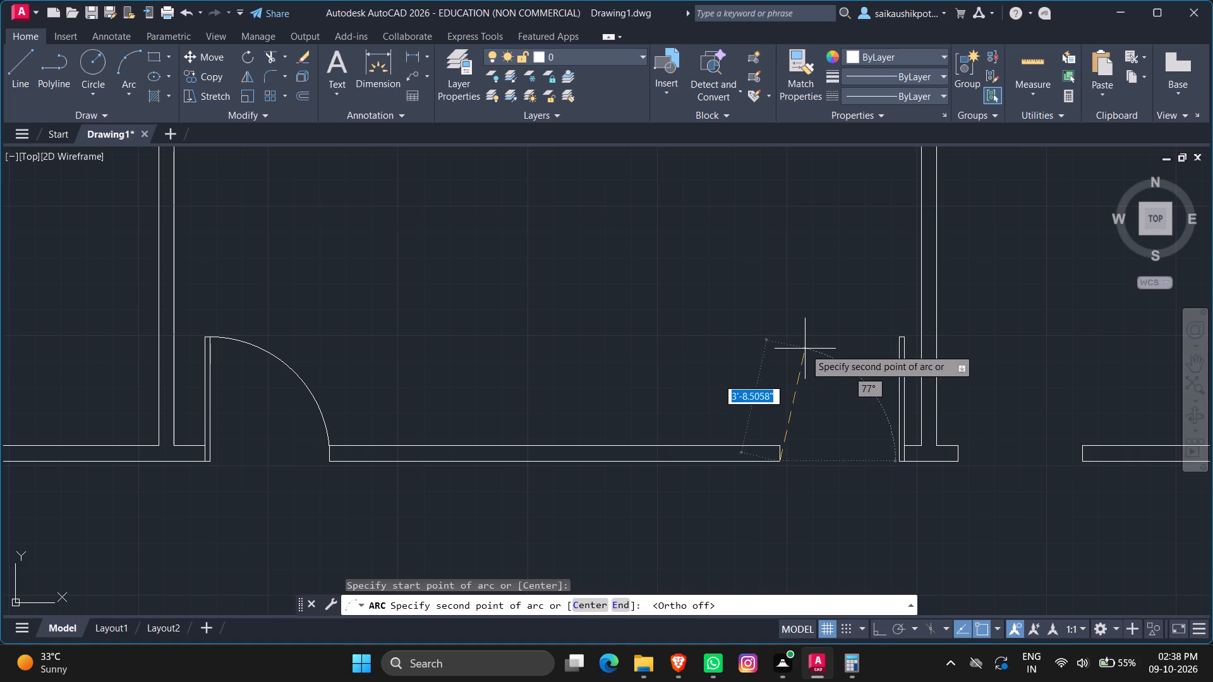
pyautogui.click(821, 346)
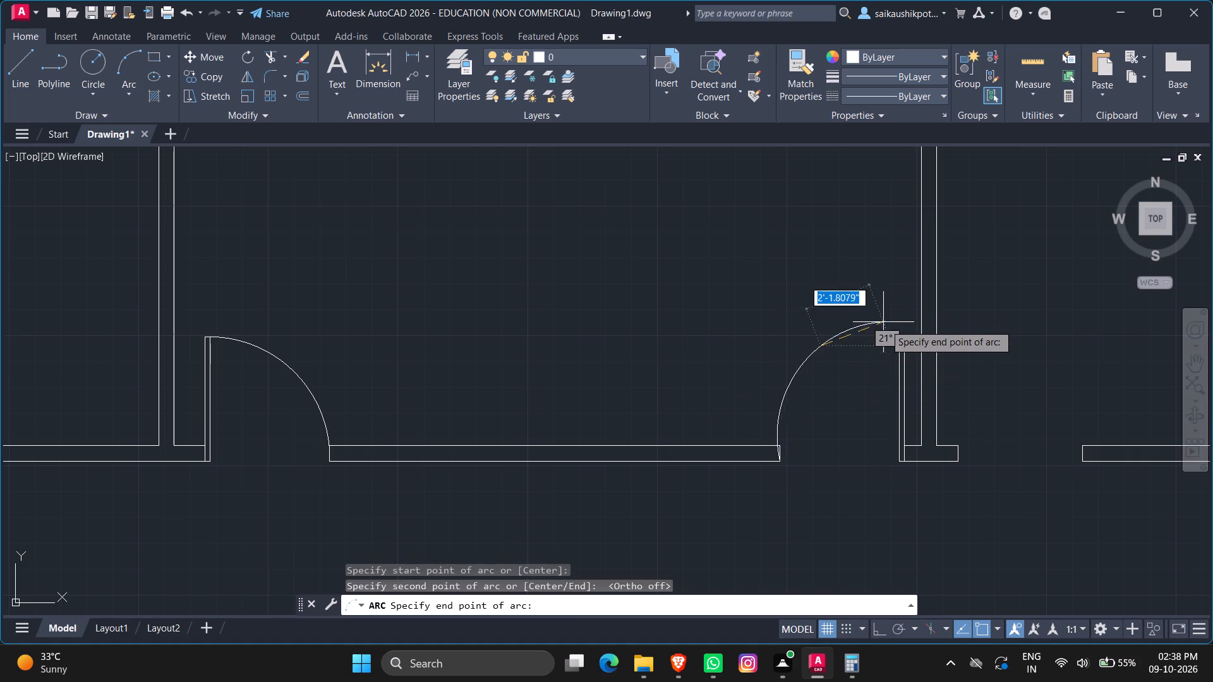
pyautogui.scroll(3, 895, 336)
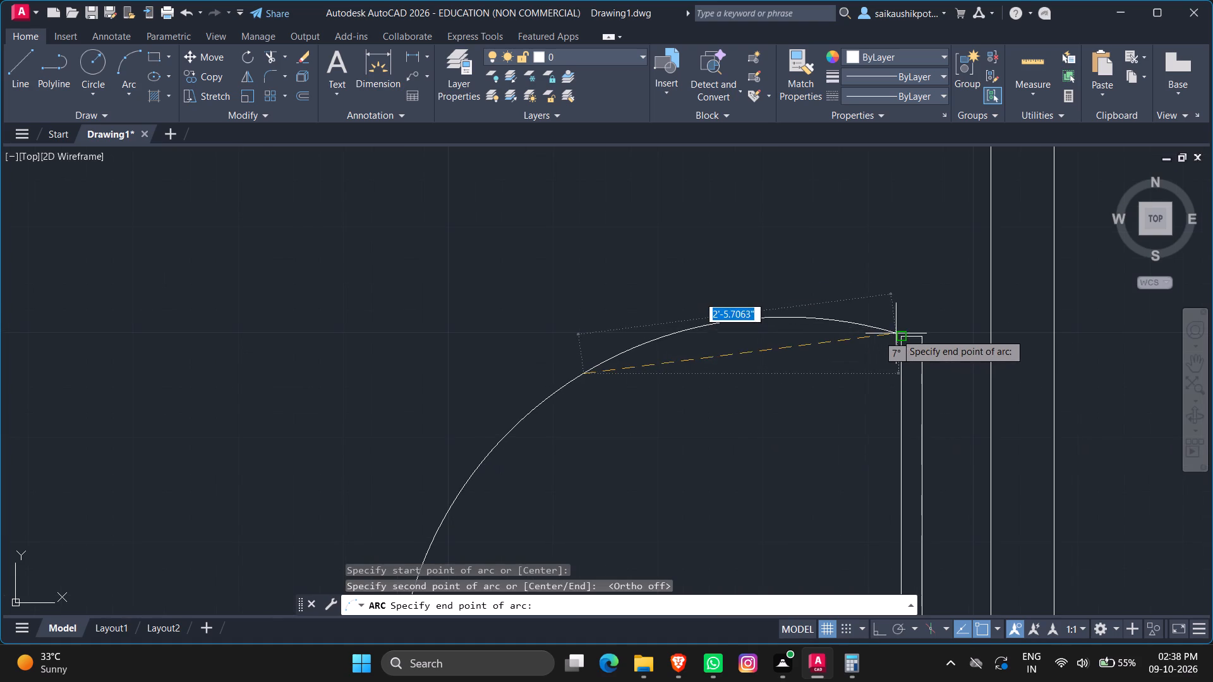
pyautogui.click(901, 335)
pyautogui.scroll(-4, 767, 392)
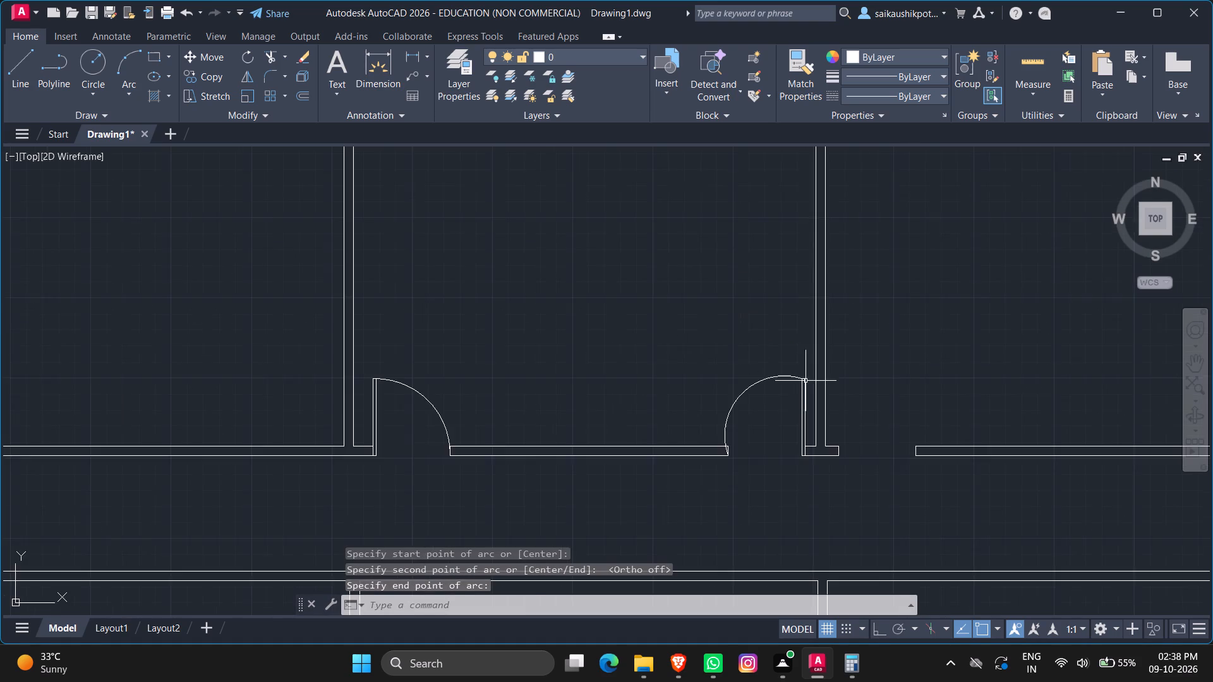
# Stretch the swing arc just west of the fourth partition inward at its midpoint to a radius of about 3'-11".
pyautogui.scroll(4, 776, 397)
pyautogui.click(734, 398)
pyautogui.click(641, 300)
pyautogui.scroll(-2, 650, 290)
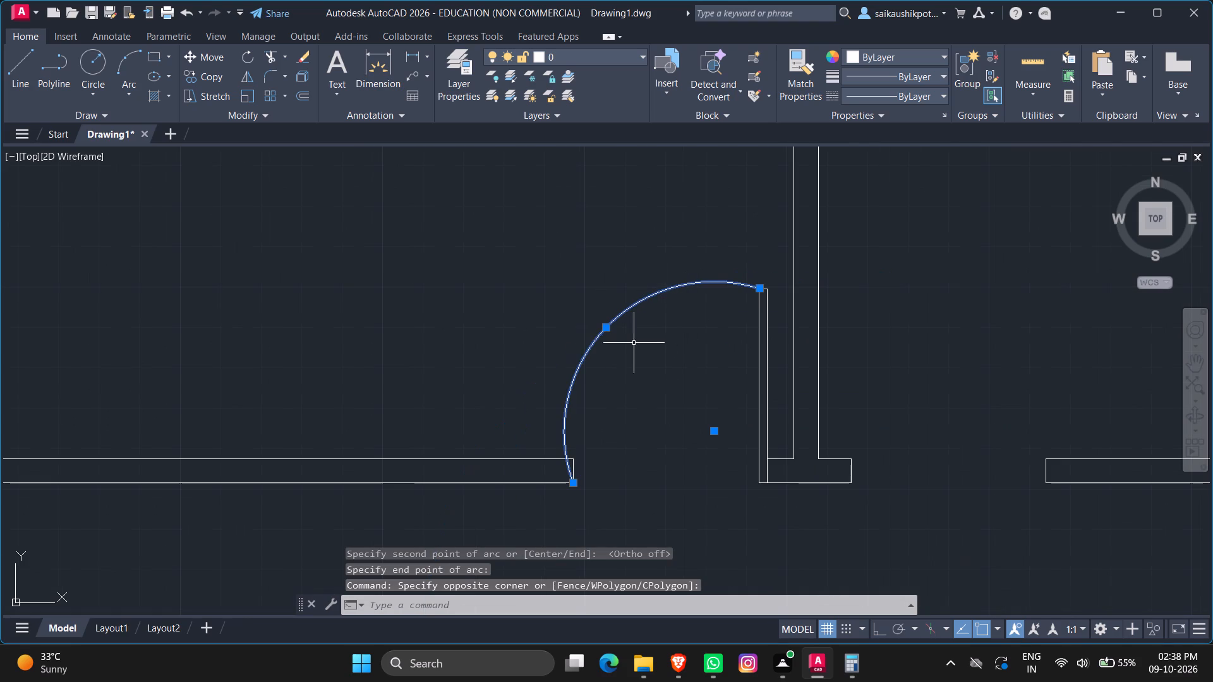
pyautogui.click(606, 332)
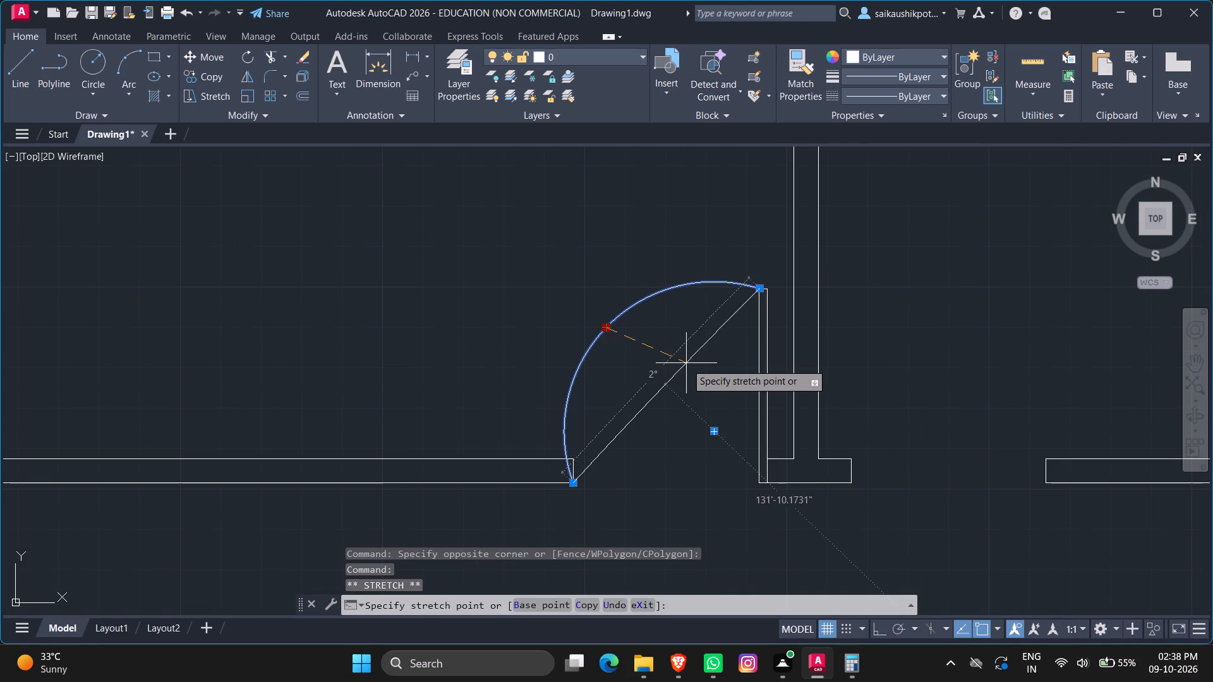
pyautogui.scroll(3, 659, 345)
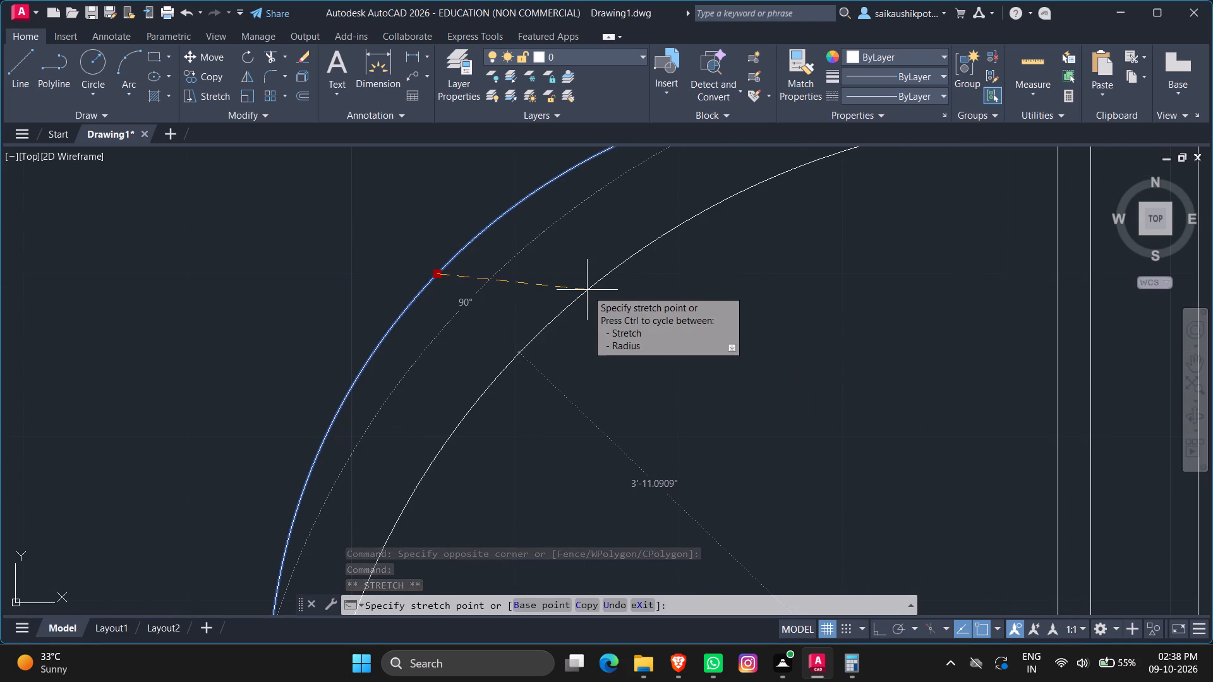
pyautogui.click(569, 281)
pyautogui.press('Escape')
pyautogui.scroll(-4, 612, 303)
pyautogui.scroll(1, 624, 310)
pyautogui.scroll(-1, 627, 318)
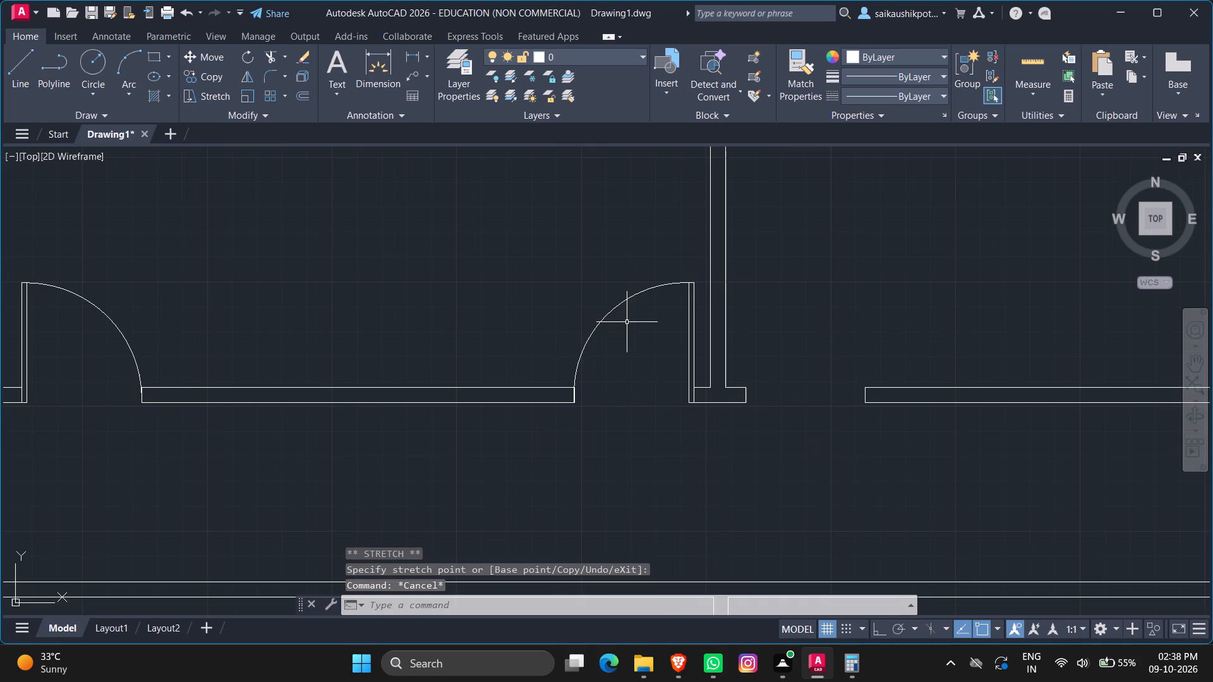
pyautogui.scroll(5, 594, 374)
pyautogui.scroll(-4, 594, 374)
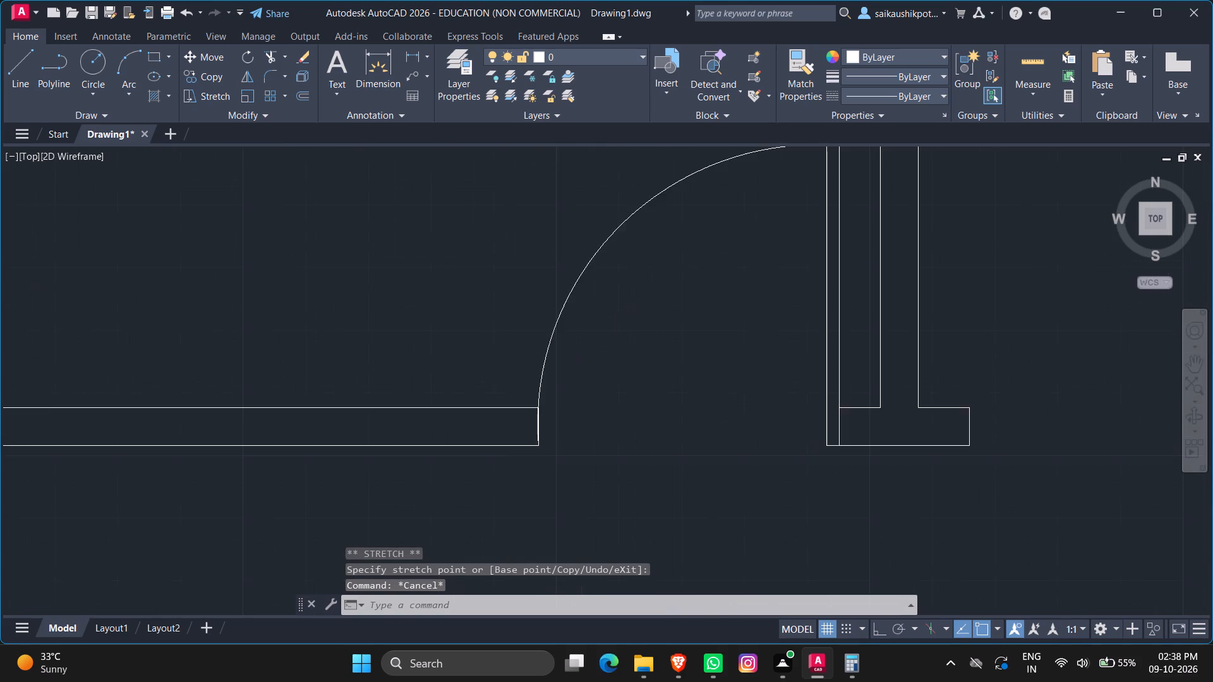
pyautogui.scroll(1, 555, 404)
pyautogui.scroll(-2, 555, 404)
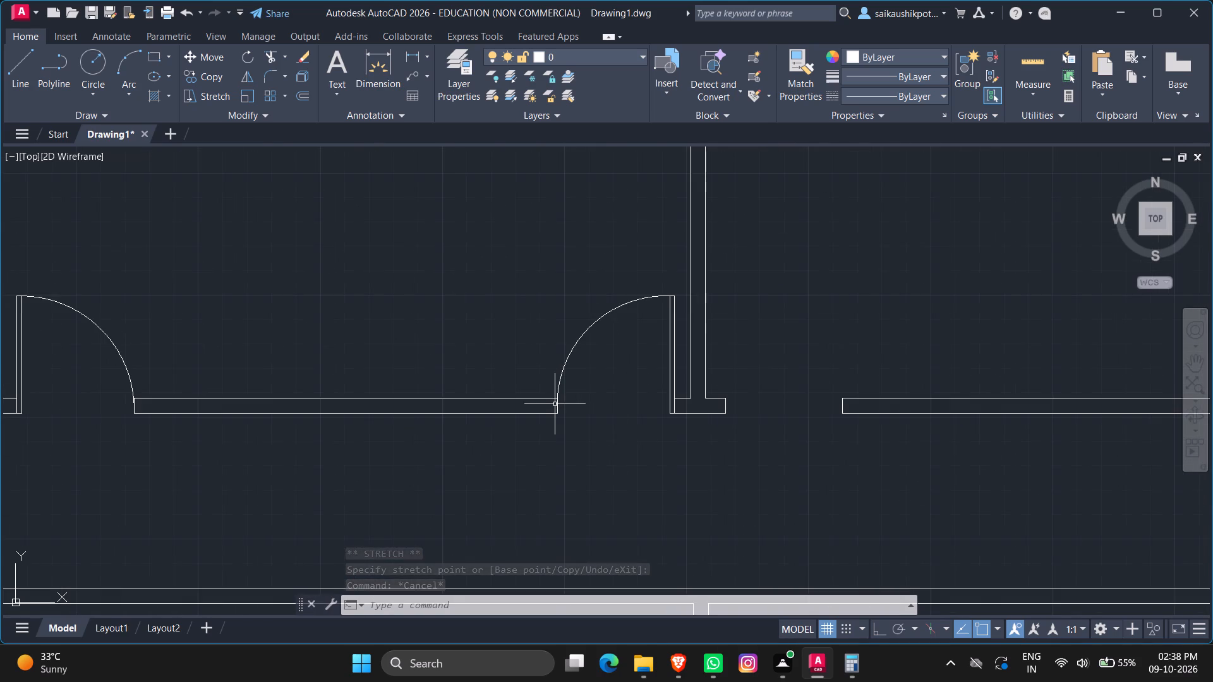
pyautogui.scroll(-2, 763, 419)
pyautogui.press('Escape')
pyautogui.press('Escape')
pyautogui.press('Escape')
# Draw a closed 4' by 2" door leaf north from the south corner of the jamb just east of the fourth partition, with ortho on.
pyautogui.scroll(2, 761, 443)
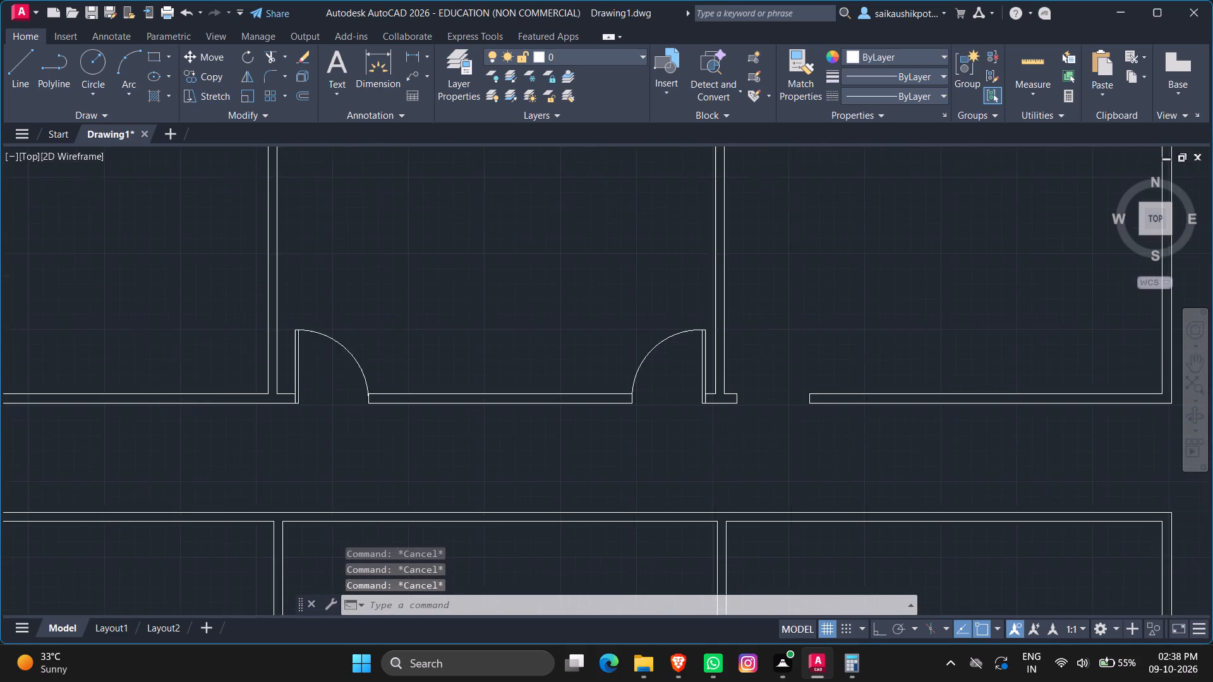
pyautogui.scroll(1, 761, 443)
pyautogui.press('l')
pyautogui.press('Return')
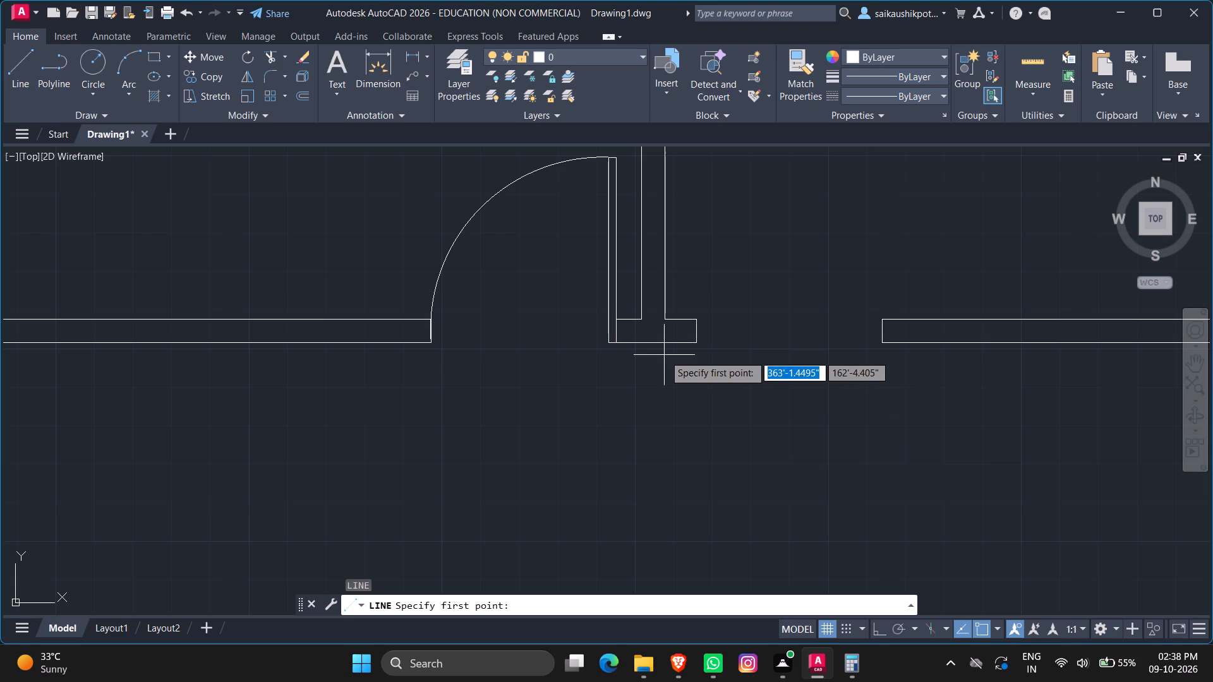
pyautogui.press('F8')
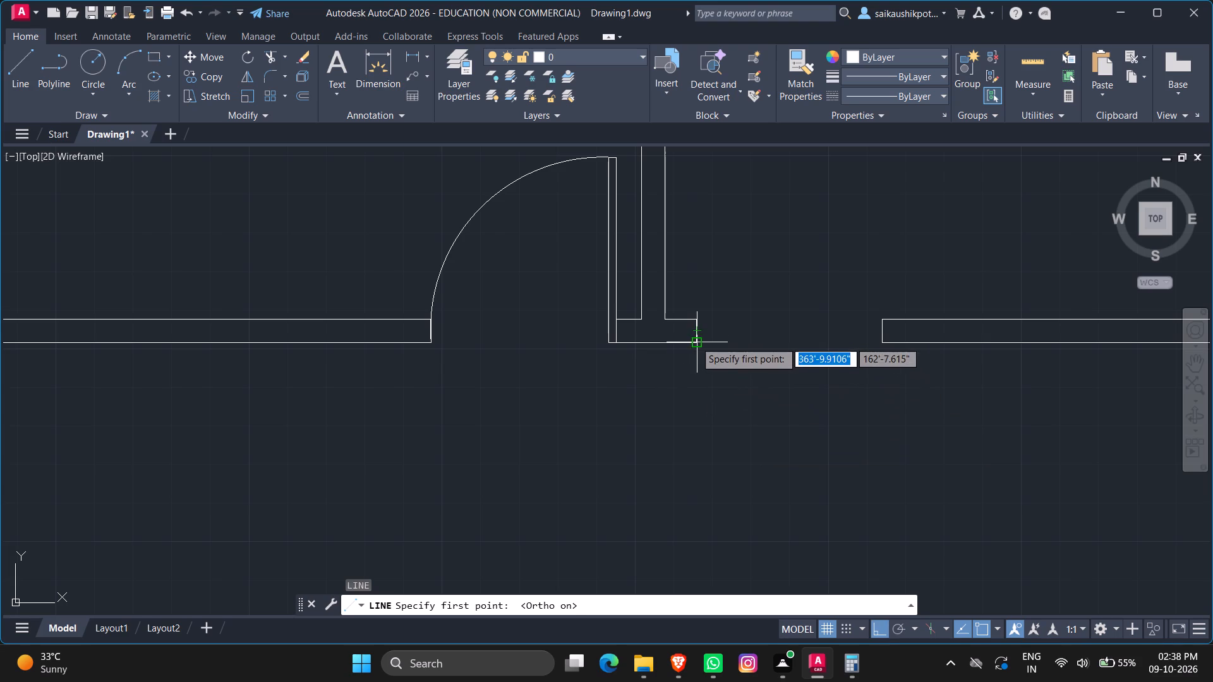
pyautogui.click(694, 341)
pyautogui.scroll(-2, 694, 244)
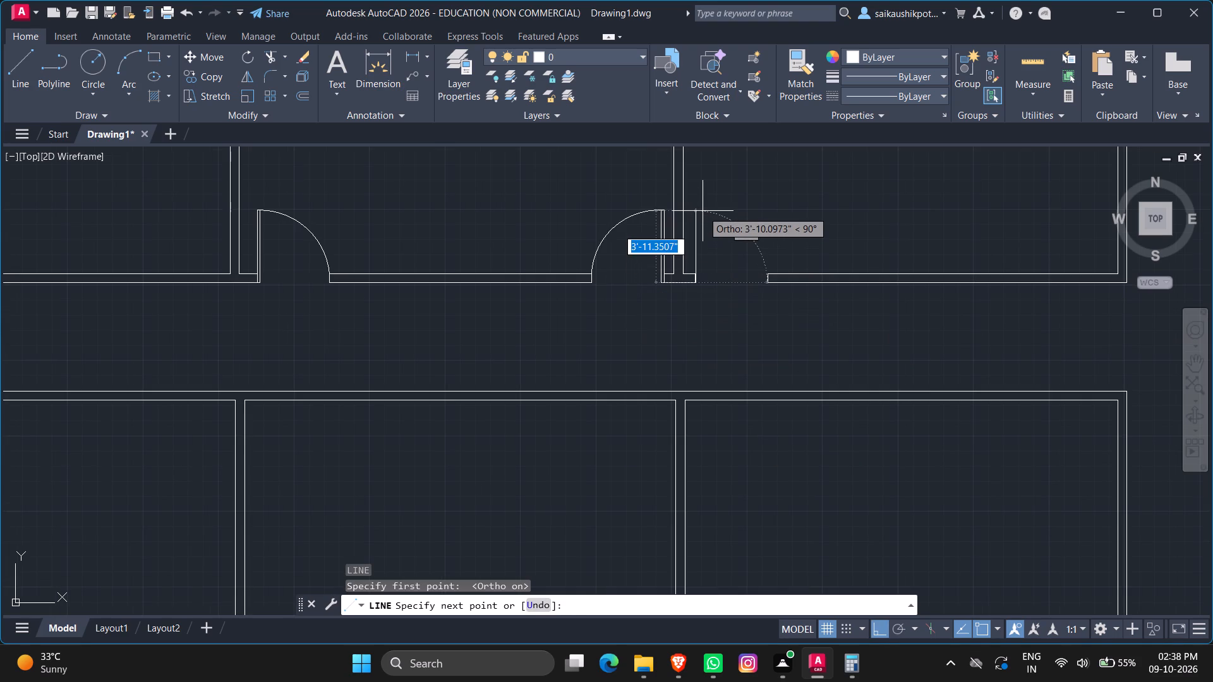
pyautogui.write("4'")
pyautogui.press('Return')
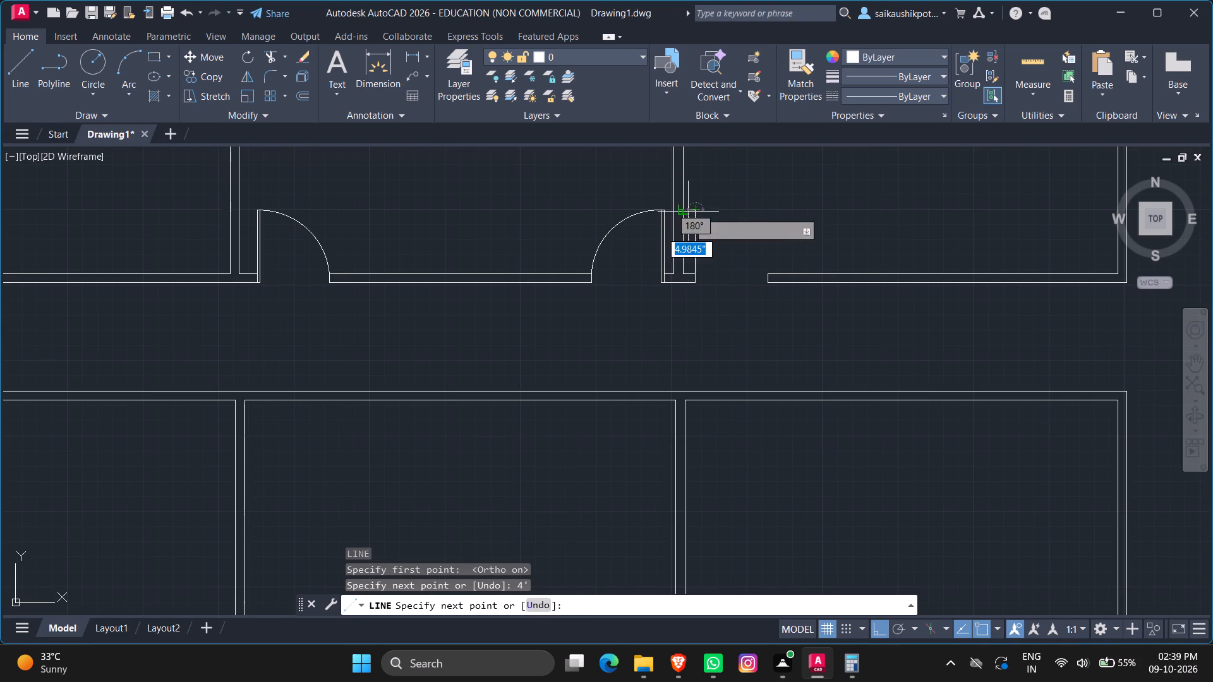
pyautogui.press('2')
pyautogui.hotkey('shift', '"')
pyautogui.press('Return')
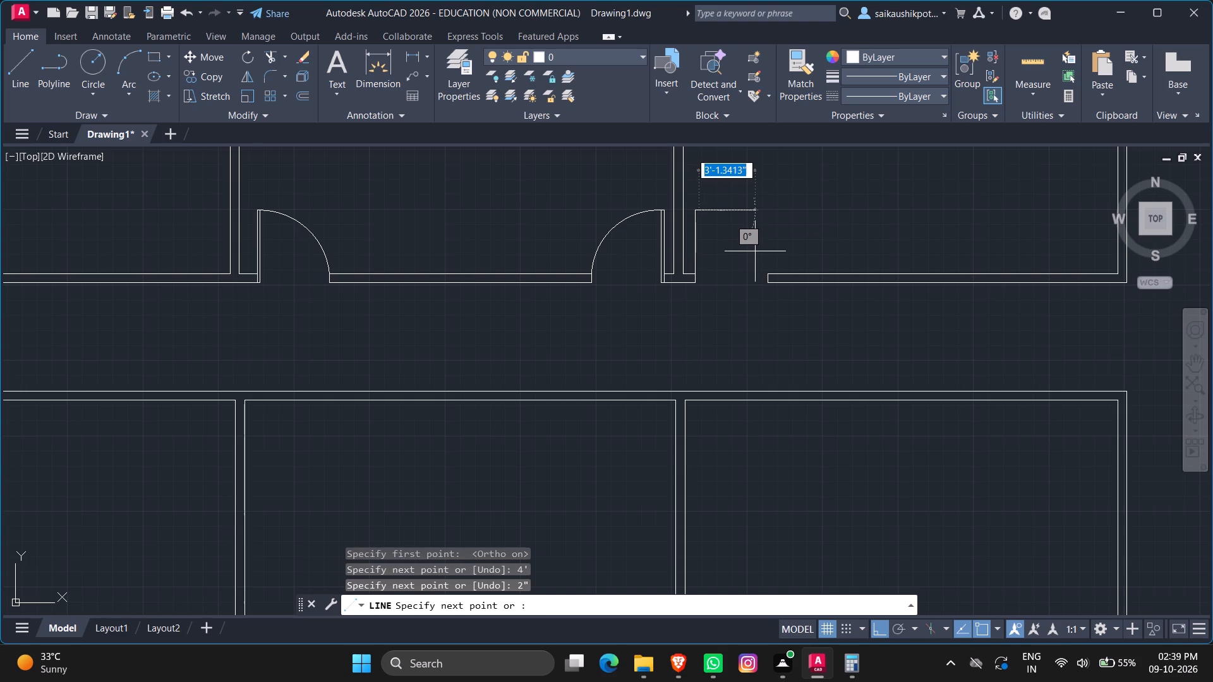
pyautogui.write("4'")
pyautogui.press('Return')
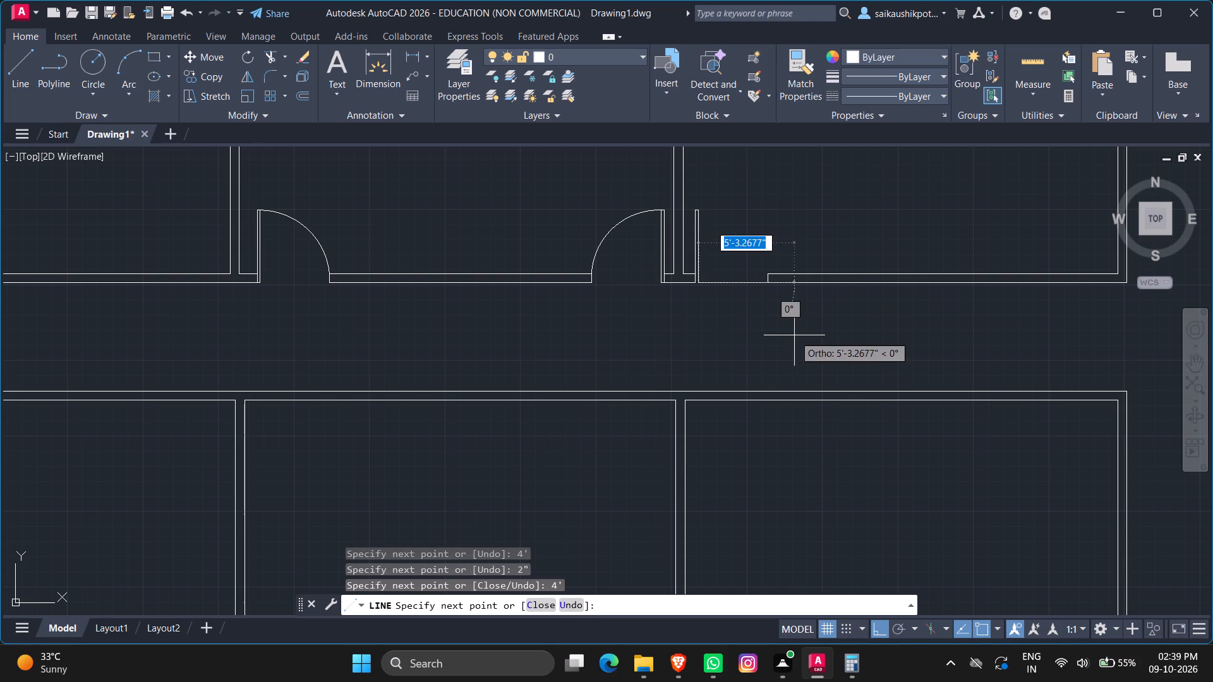
pyautogui.scroll(2, 698, 329)
pyautogui.scroll(-2, 693, 272)
pyautogui.scroll(3, 683, 277)
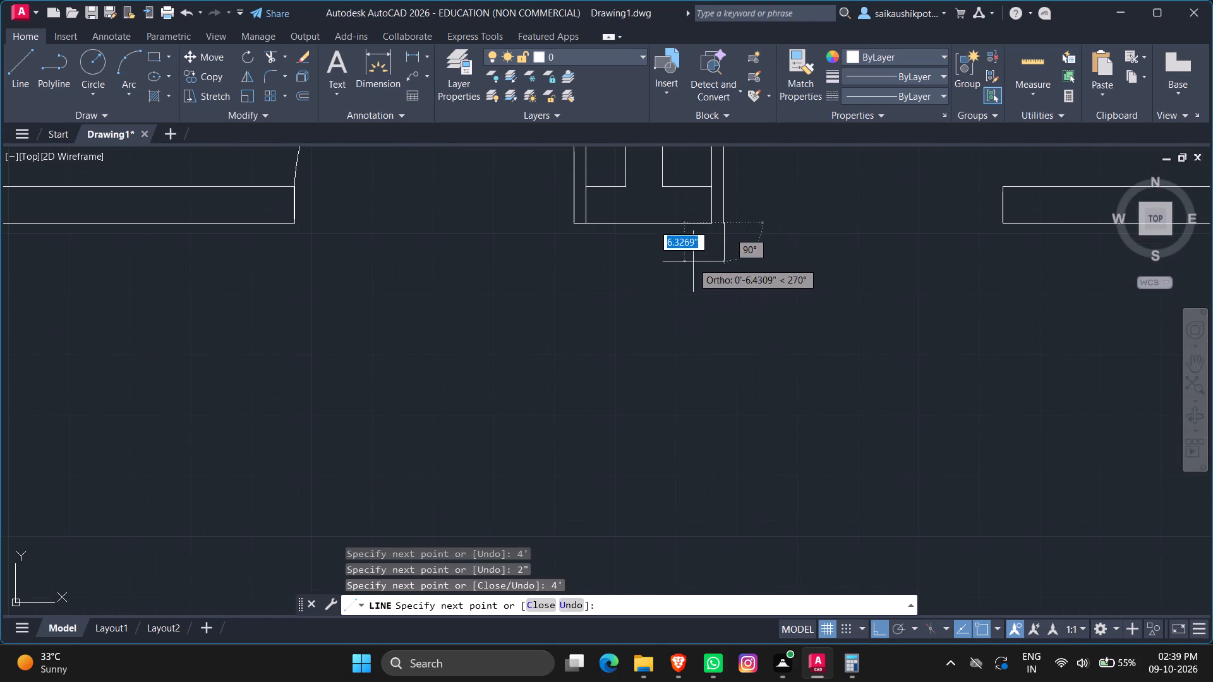
pyautogui.click(711, 224)
pyautogui.press('Escape')
pyautogui.scroll(-2, 732, 282)
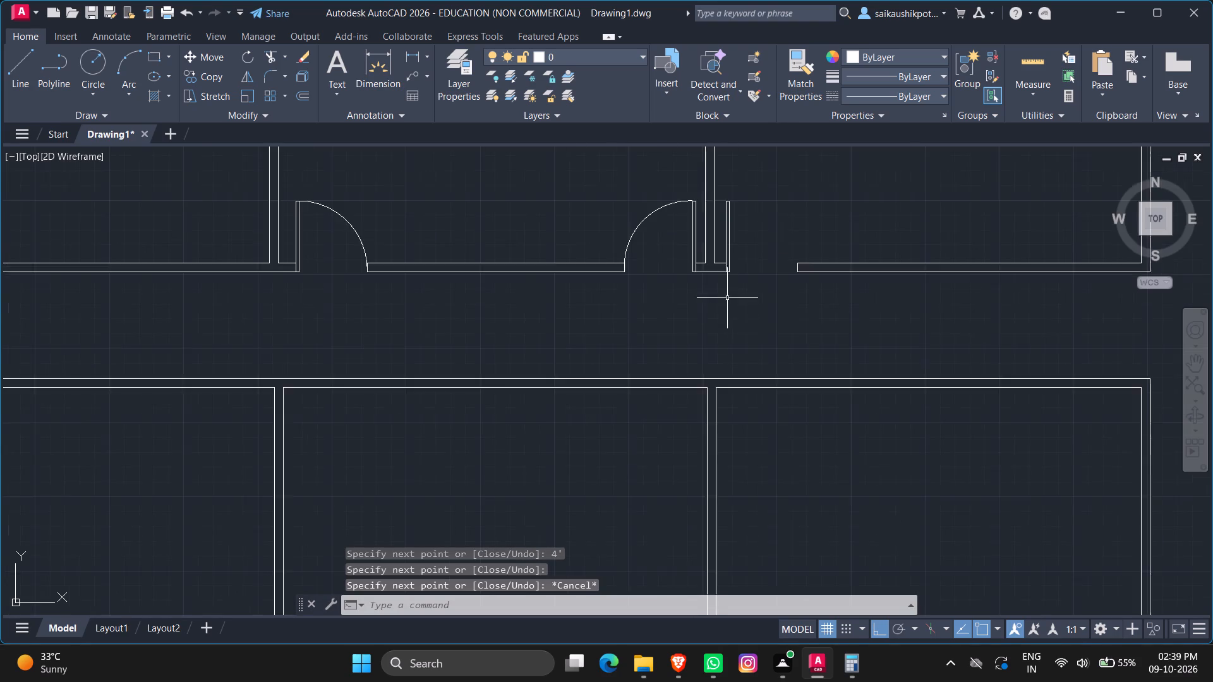
# Draw a three-point swing arc from the opposite jamb's south corner to this leaf's top northeast corner, with ortho off.
pyautogui.scroll(-3, 727, 299)
pyautogui.scroll(3, 736, 248)
pyautogui.scroll(-1, 721, 319)
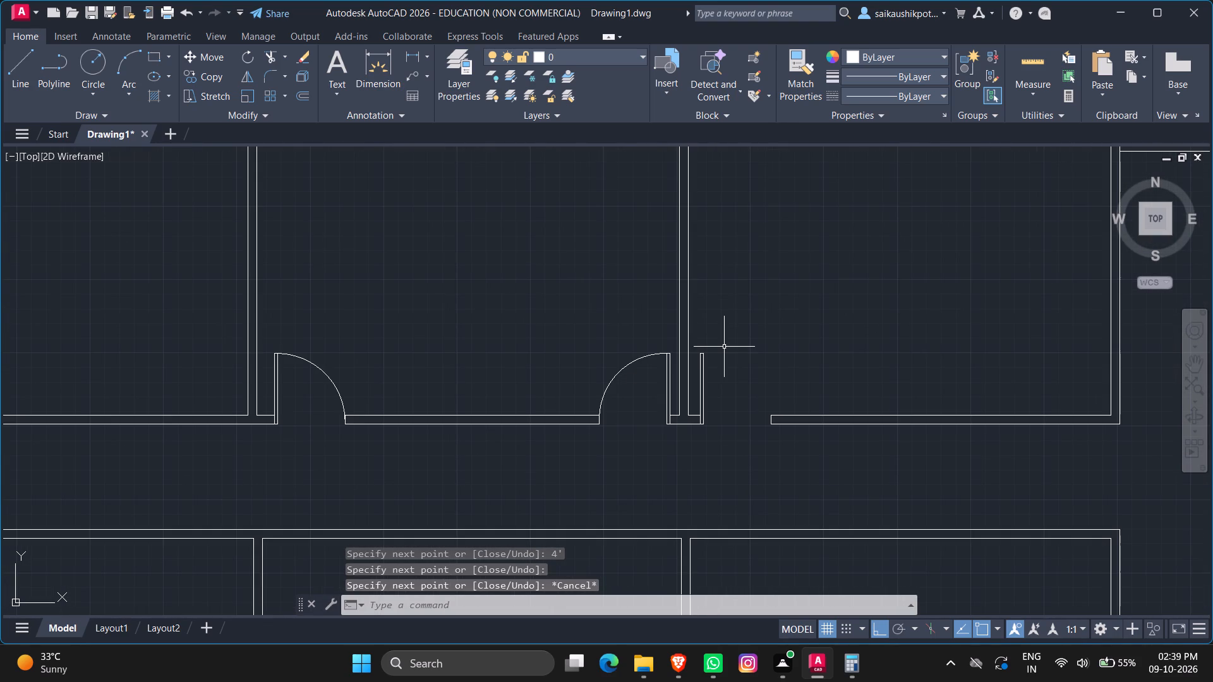
pyautogui.click(136, 69)
pyautogui.scroll(1, 747, 368)
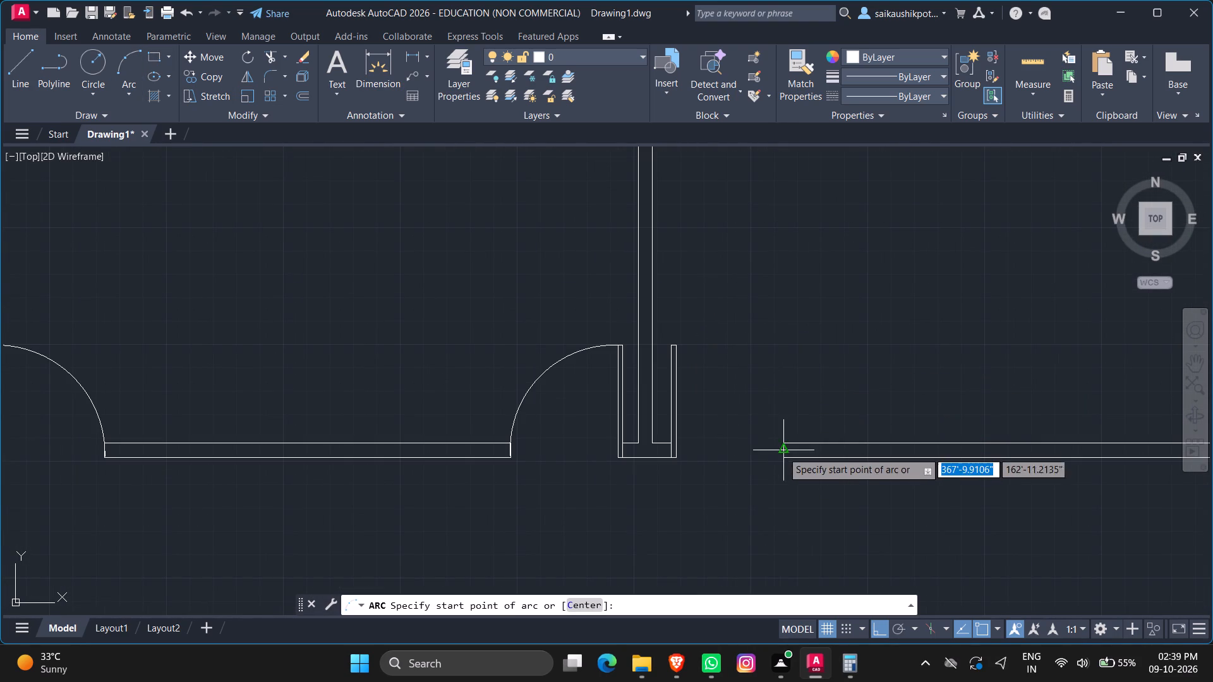
pyautogui.click(779, 457)
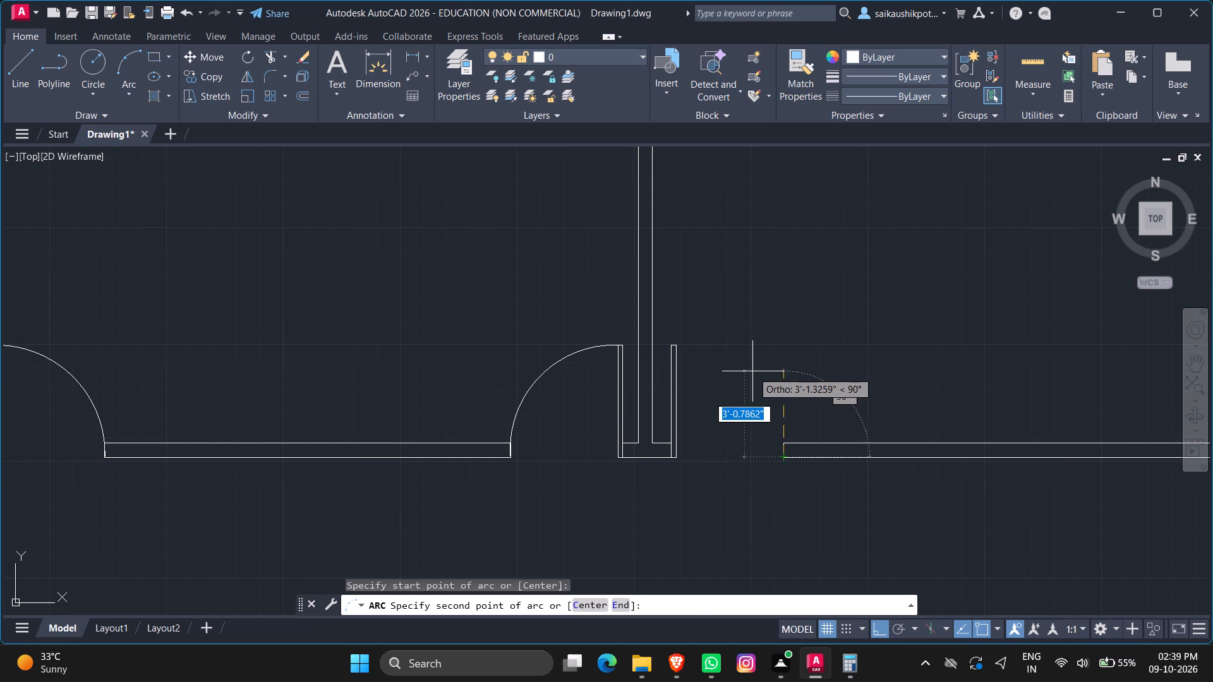
pyautogui.press('F8')
pyautogui.click(740, 376)
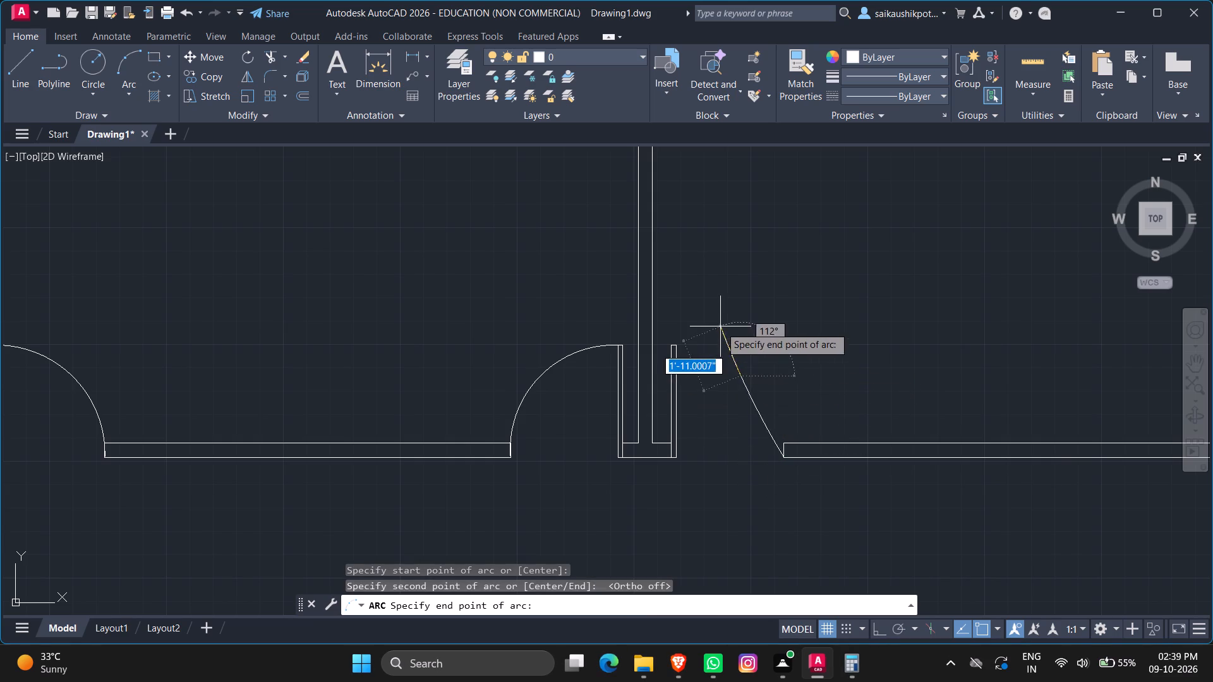
pyautogui.scroll(3, 673, 341)
pyautogui.click(675, 360)
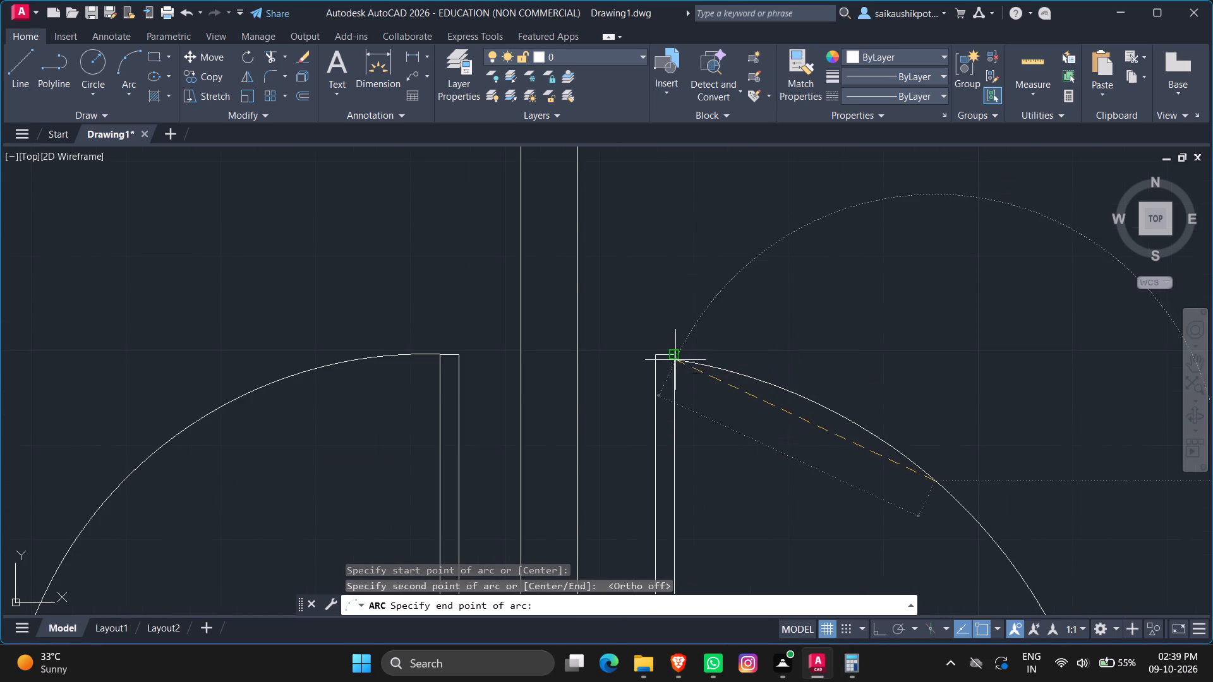
pyautogui.press('Escape')
# Stretch the swing arc east of the fourth partition outward at its midpoint to a radius of about 3'-10".
pyautogui.scroll(-4, 715, 347)
pyautogui.click(756, 355)
pyautogui.click(722, 392)
pyautogui.scroll(3, 745, 376)
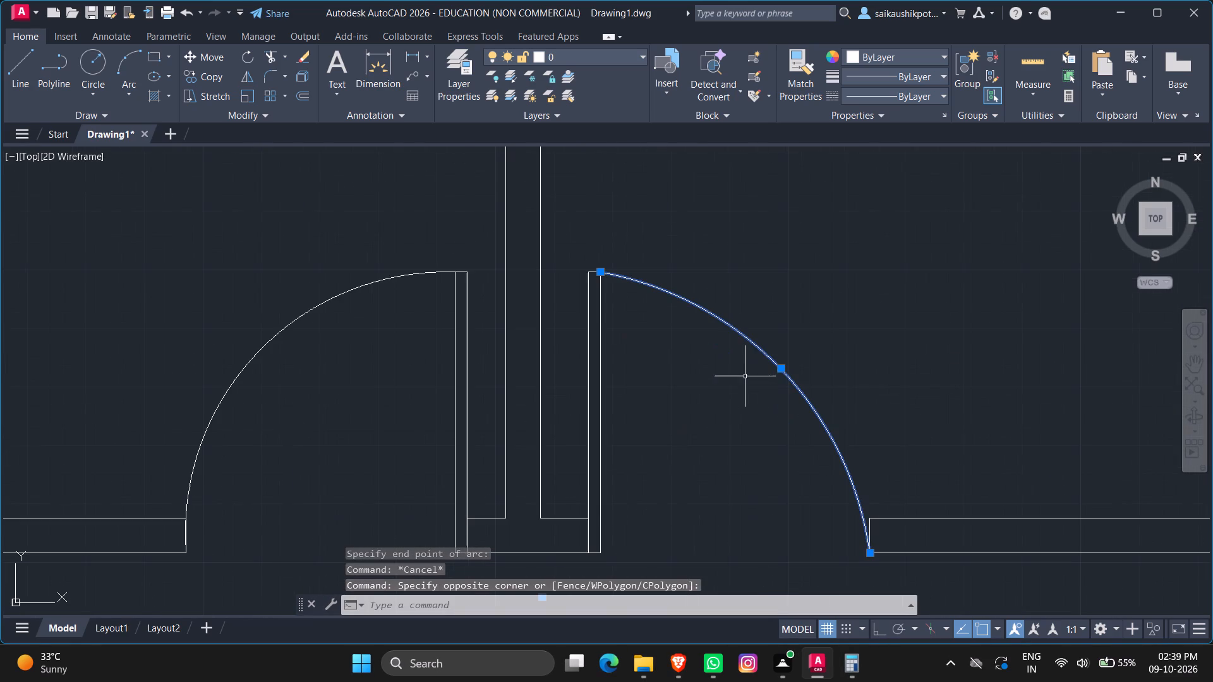
pyautogui.click(779, 371)
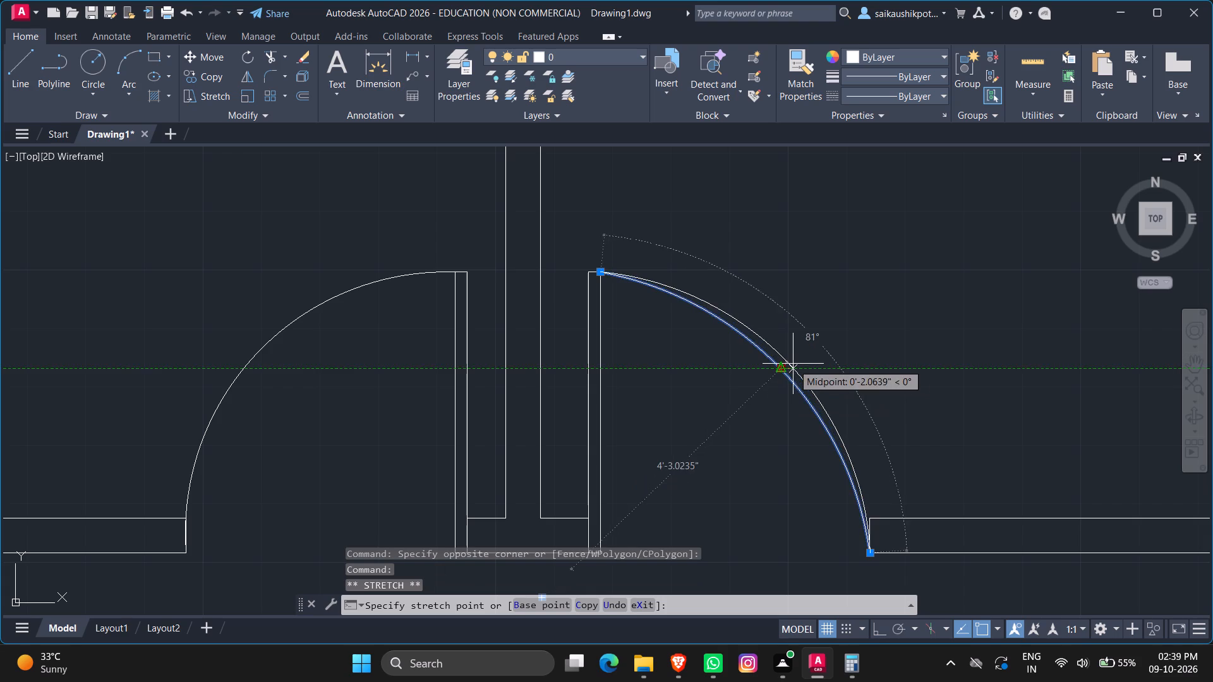
pyautogui.scroll(2, 799, 358)
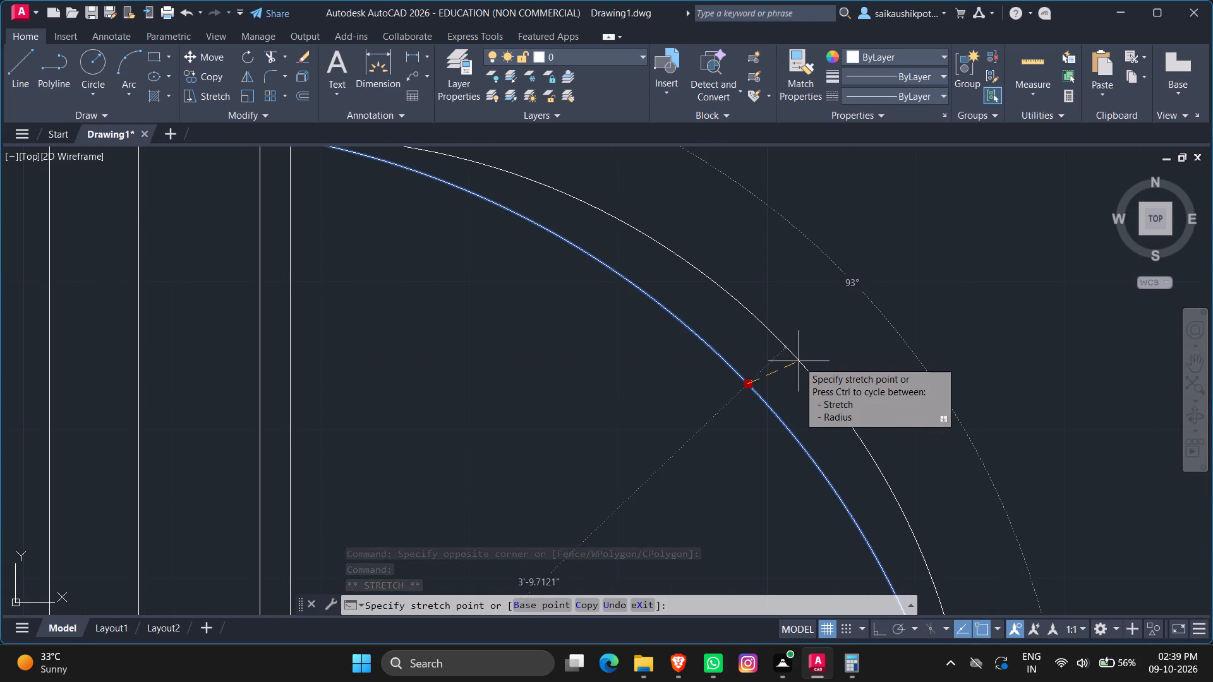
pyautogui.scroll(1, 799, 361)
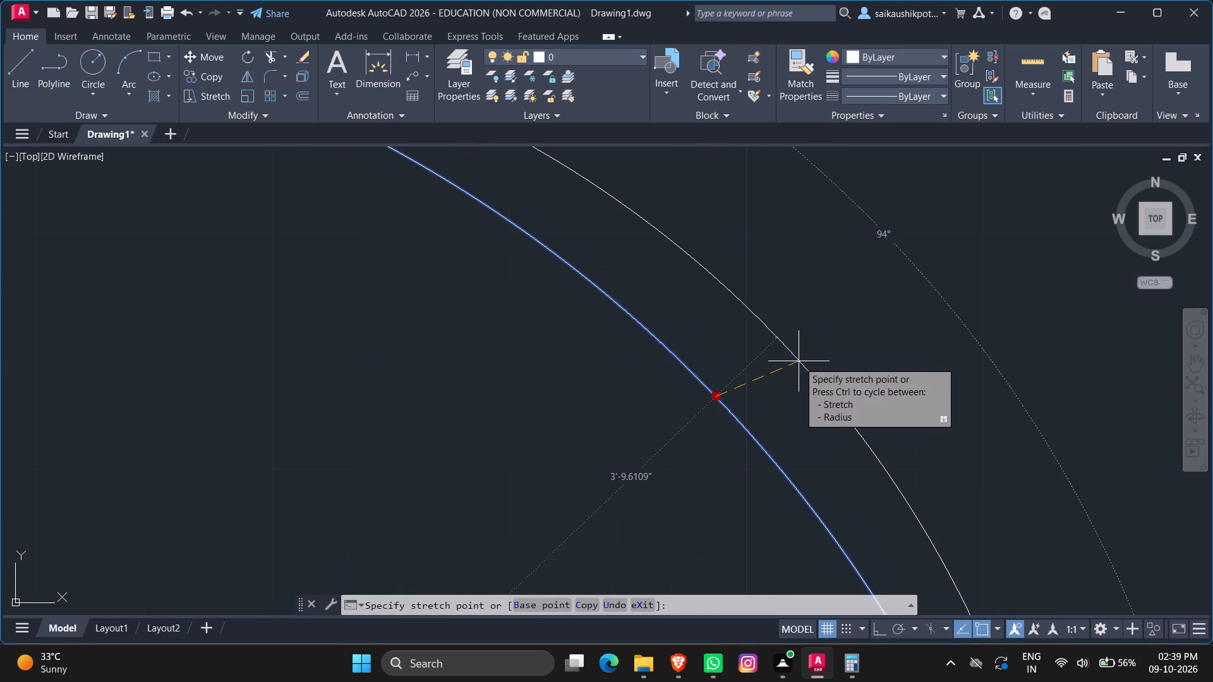
pyautogui.click(799, 361)
pyautogui.scroll(-6, 799, 361)
pyautogui.press('Escape')
pyautogui.press('Escape')
pyautogui.press('Escape')
pyautogui.press('Escape')
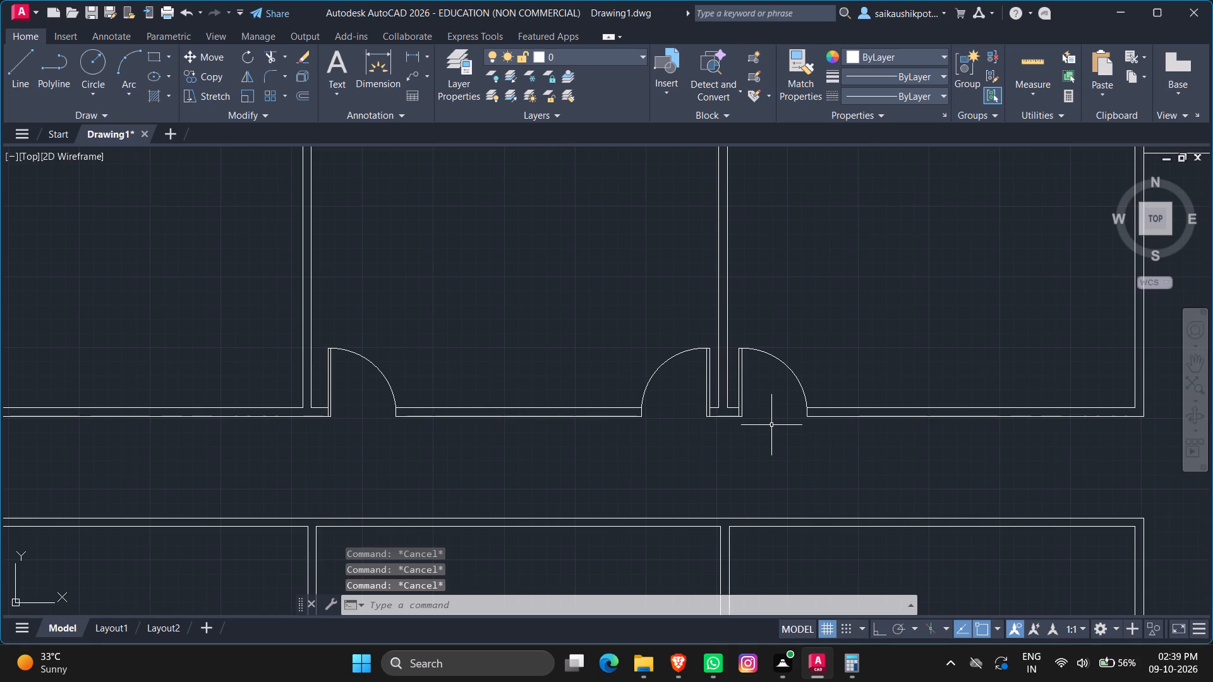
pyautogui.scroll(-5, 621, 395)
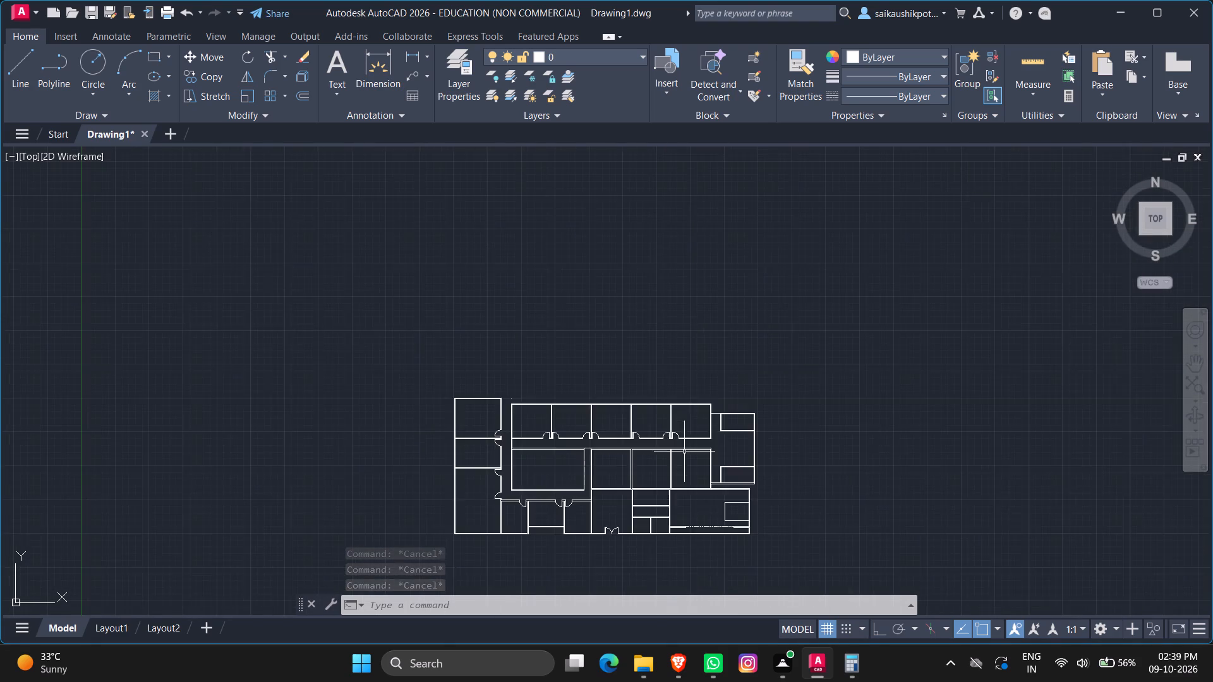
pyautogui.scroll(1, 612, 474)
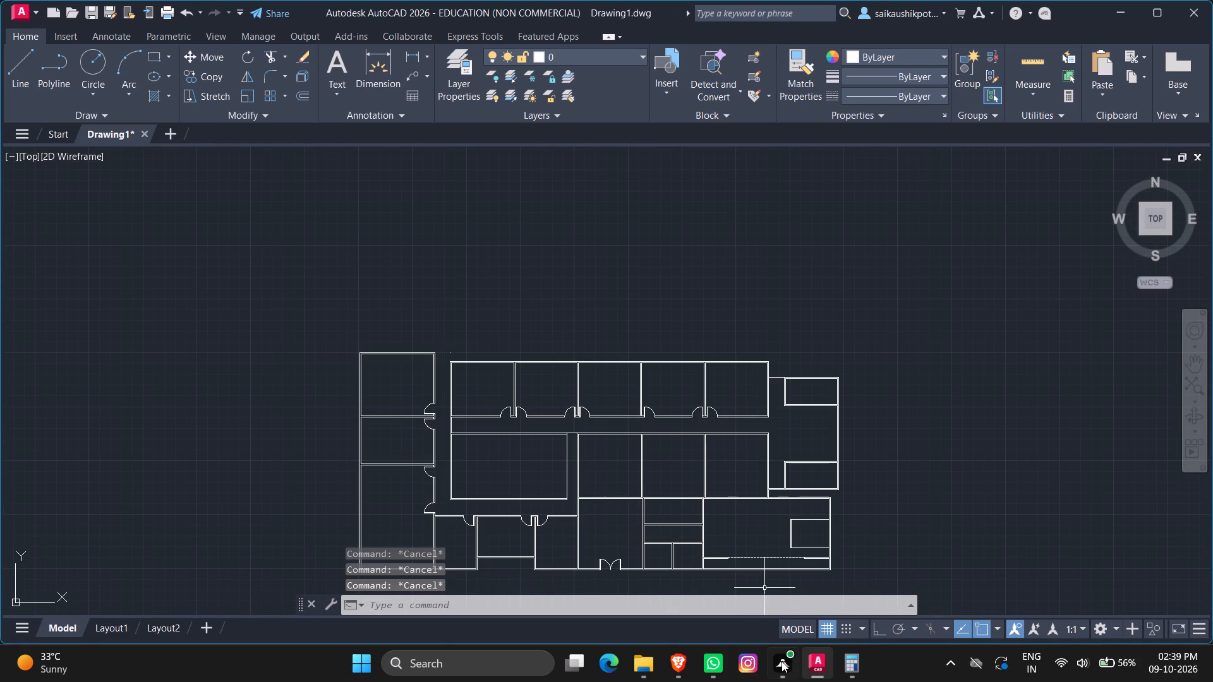
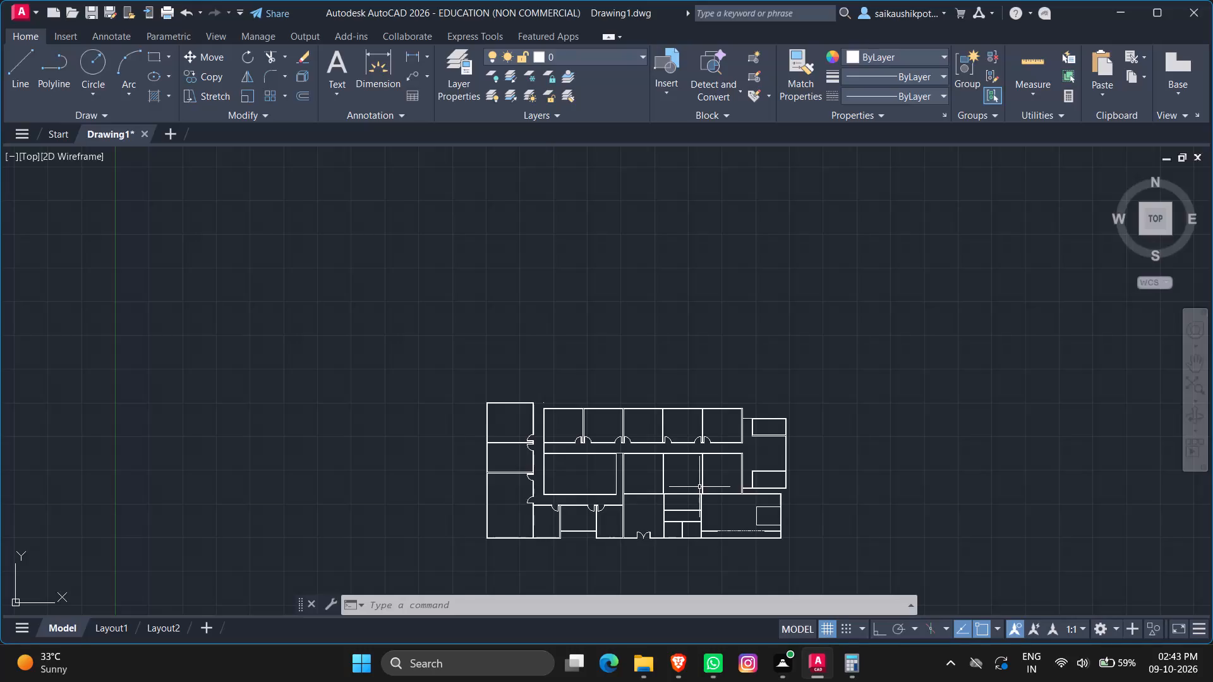
# Examine the corridor and the north walls of the east block's south rooms for door positions.
pyautogui.scroll(-1, 699, 487)
pyautogui.press('Escape')
pyautogui.press('Escape')
pyautogui.scroll(1, 707, 504)
pyautogui.scroll(1, 764, 399)
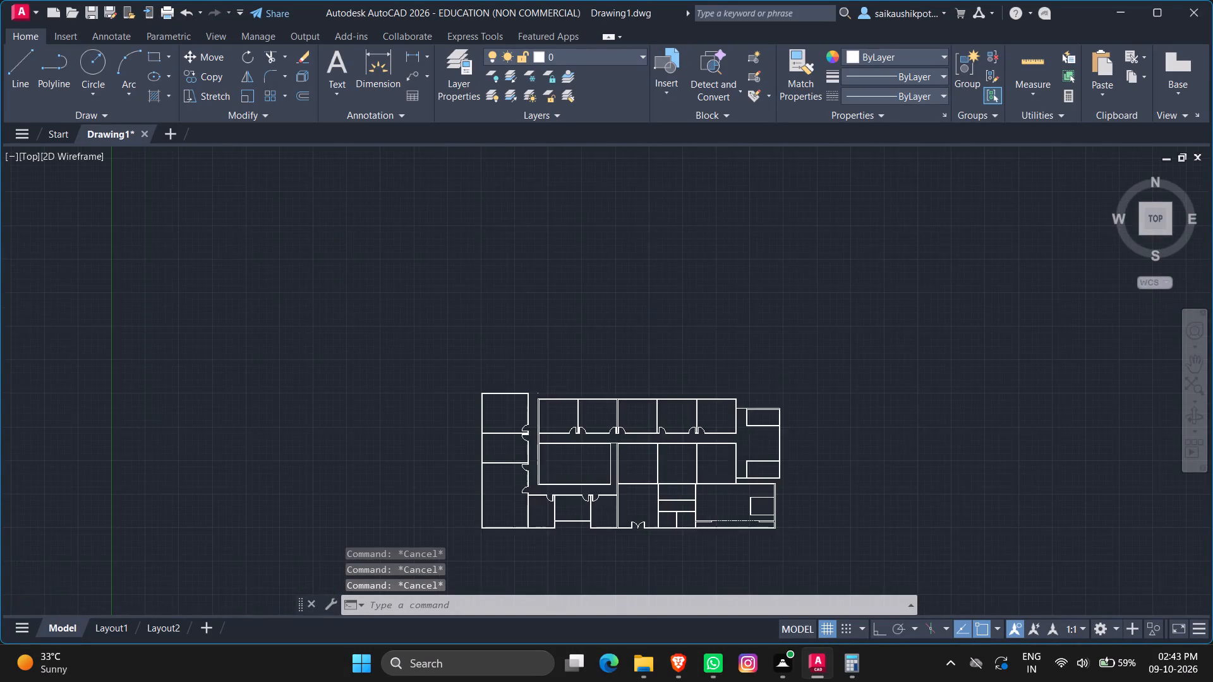
pyautogui.scroll(4, 764, 399)
pyautogui.scroll(-3, 770, 429)
pyautogui.scroll(3, 725, 485)
pyautogui.scroll(-1, 733, 421)
pyautogui.scroll(-2, 577, 389)
pyautogui.scroll(-1, 399, 429)
pyautogui.scroll(3, 342, 453)
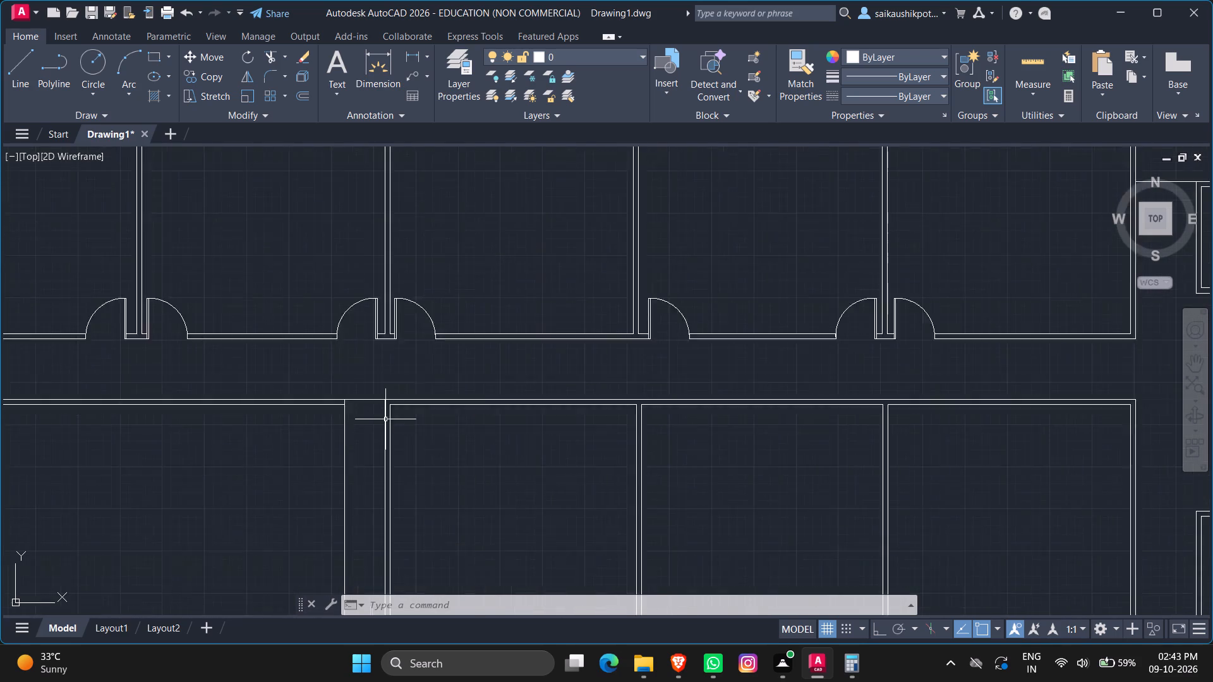
pyautogui.scroll(1, 385, 419)
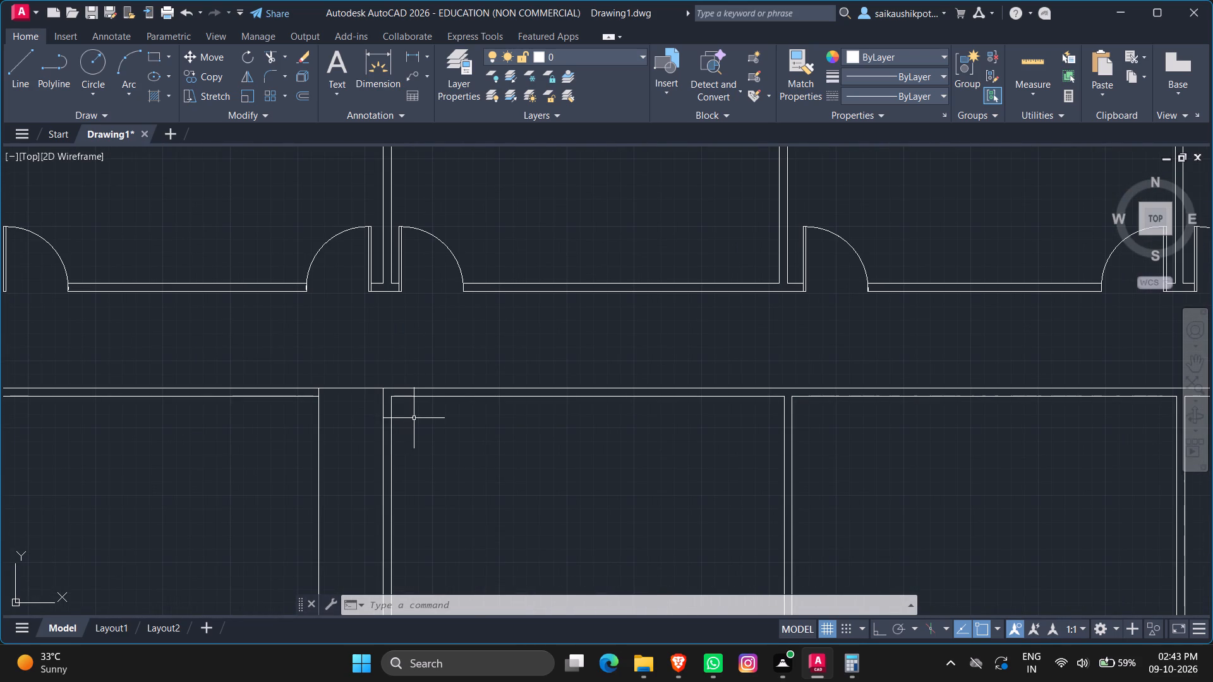
pyautogui.scroll(-1, 462, 393)
pyautogui.scroll(-3, 351, 438)
pyautogui.scroll(3, 313, 438)
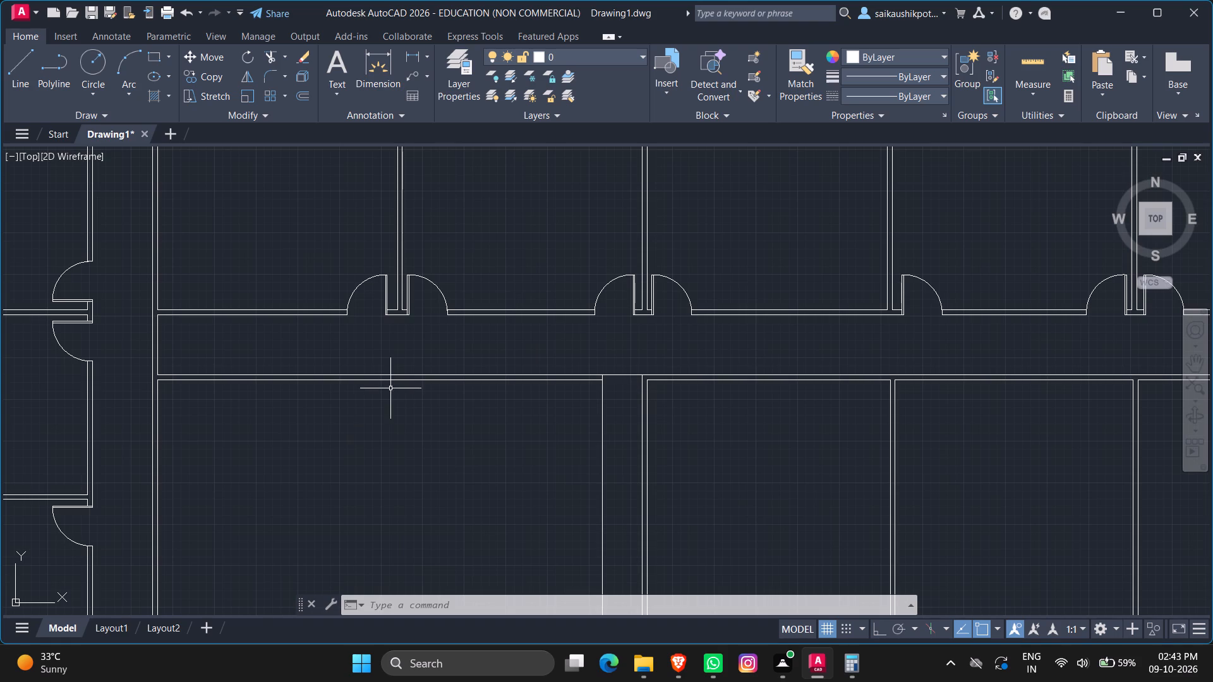
# With ortho on, draw a jamb line across the large south room's north wall, opposite the first partition, and trim it to the wall faces.
pyautogui.scroll(3, 402, 376)
pyautogui.press('Escape')
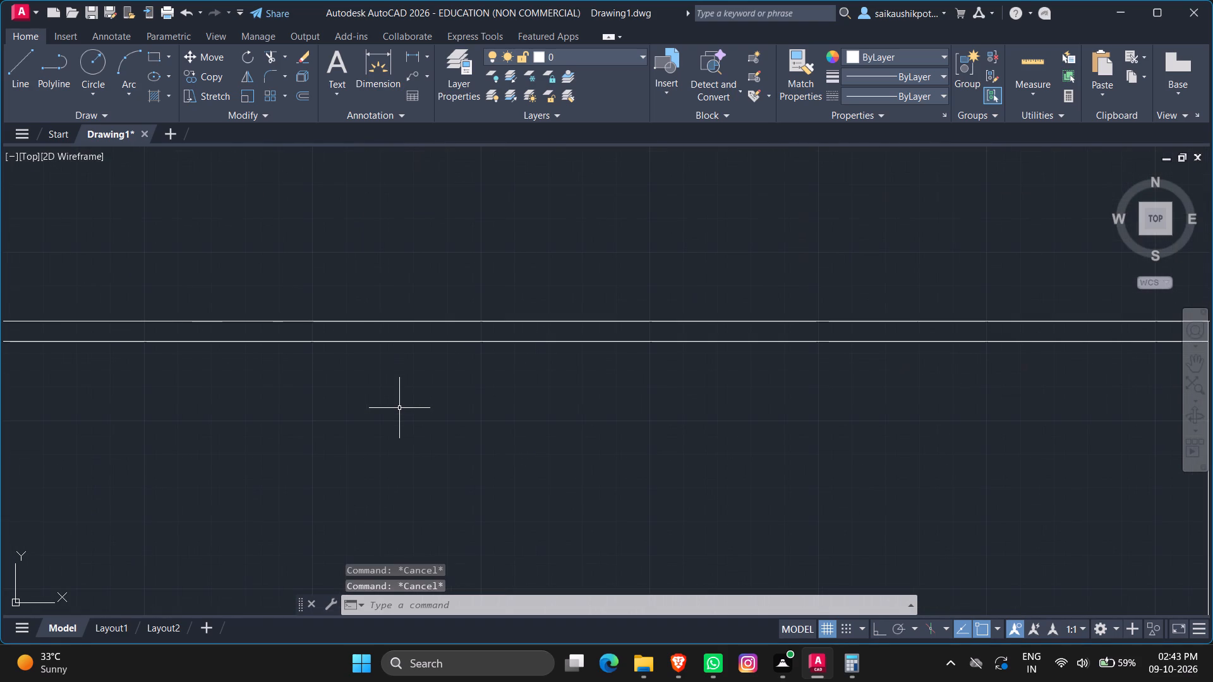
pyautogui.press('l')
pyautogui.press('Return')
pyautogui.scroll(-1, 473, 429)
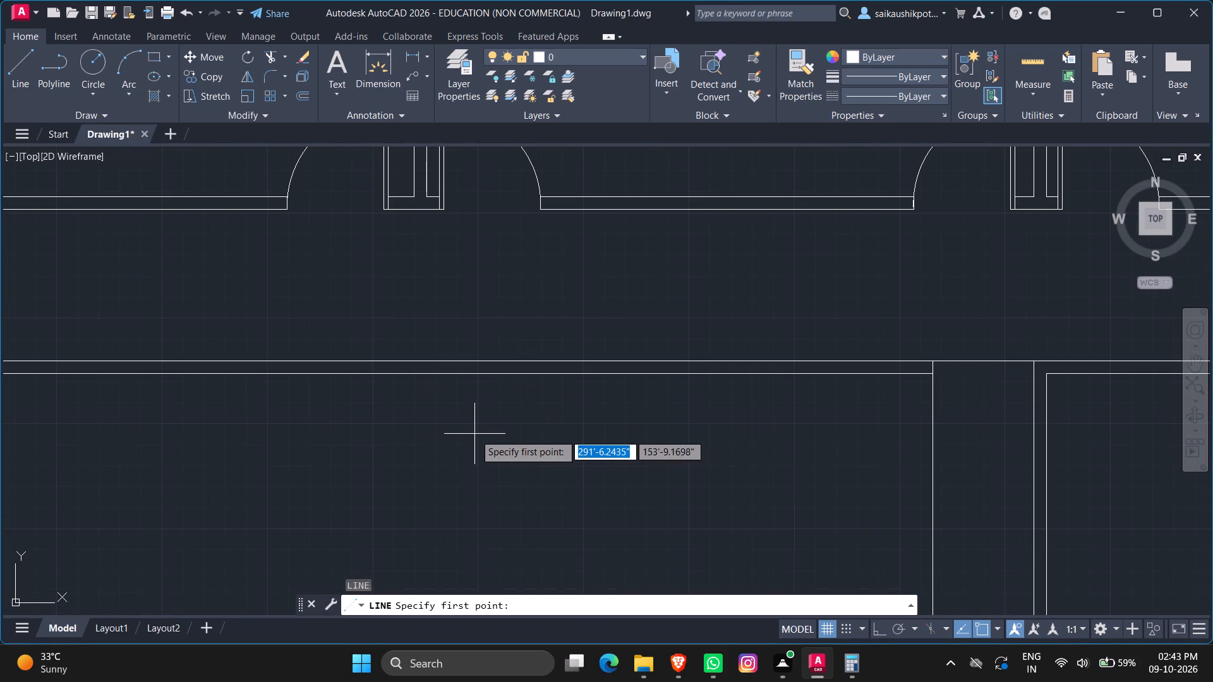
pyautogui.click(440, 343)
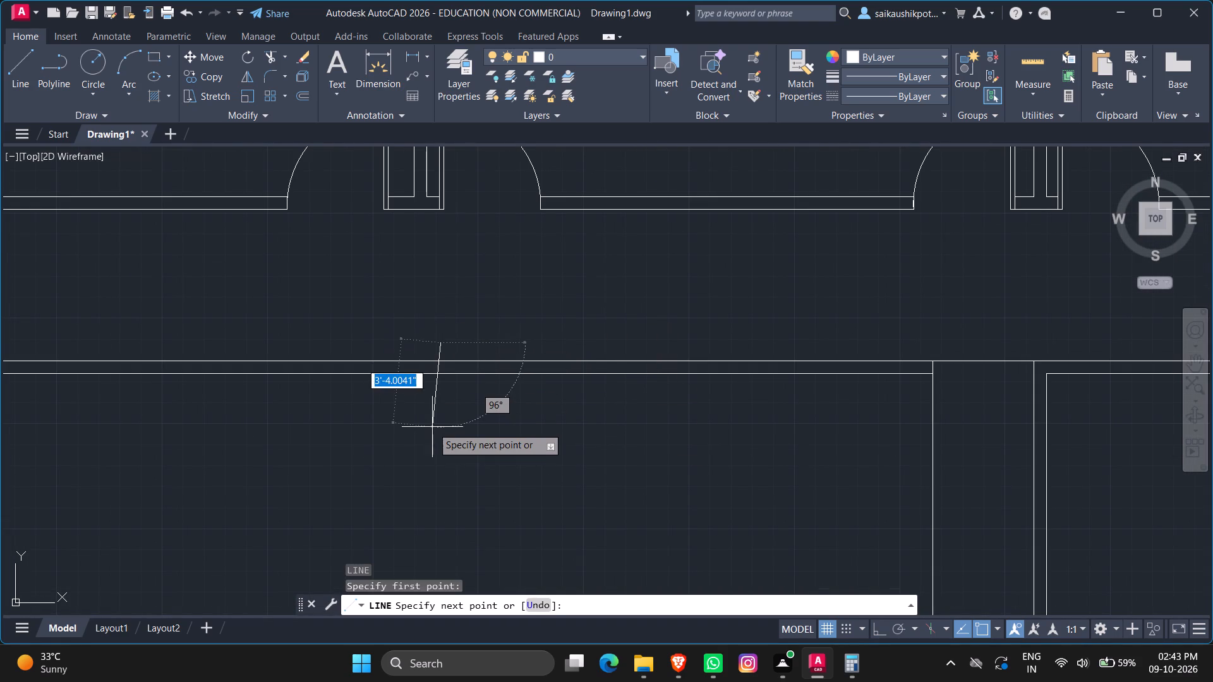
pyautogui.press('F8')
pyautogui.click(437, 428)
pyautogui.press('Escape')
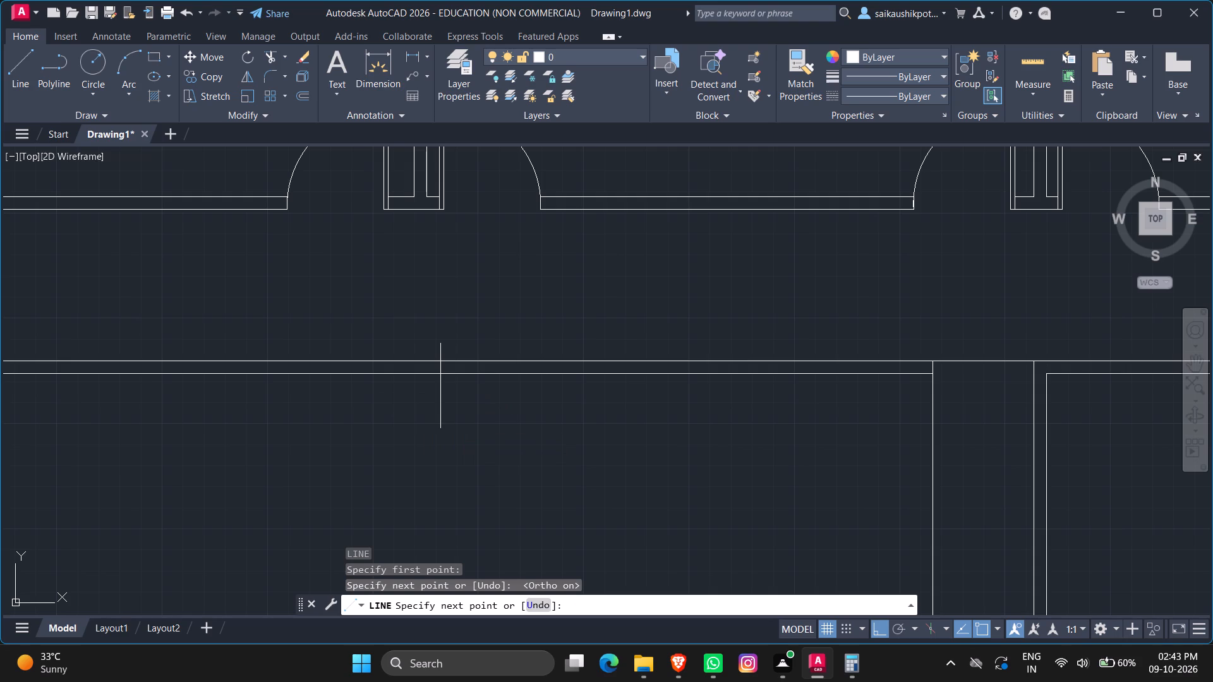
pyautogui.write('TR')
pyautogui.press('Return')
pyautogui.press('Return')
pyautogui.click(449, 424)
pyautogui.click(422, 417)
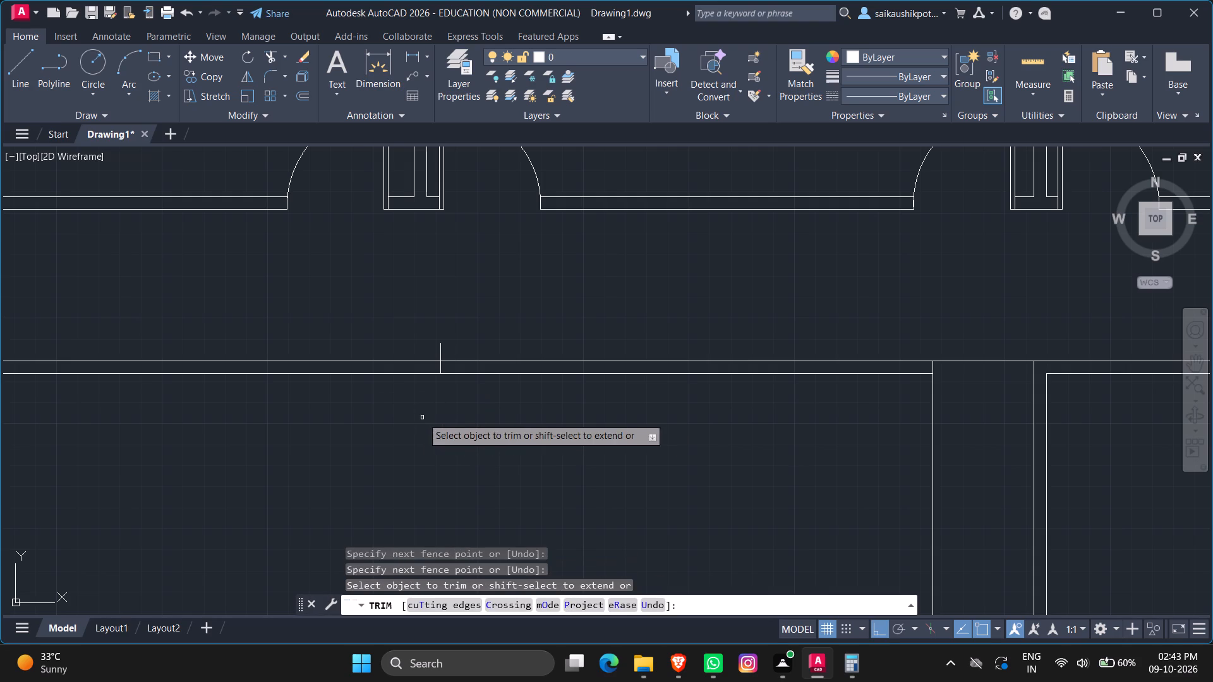
pyautogui.click(440, 353)
pyautogui.press('Escape')
pyautogui.press('Escape')
pyautogui.press('Escape')
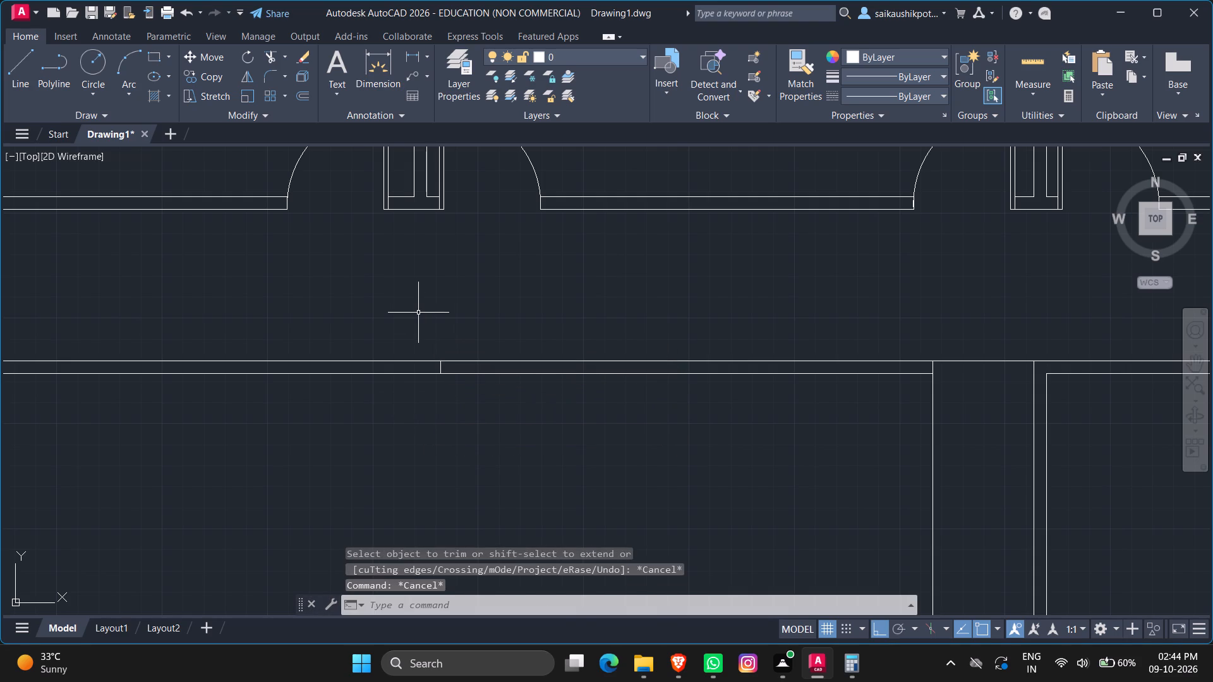
# Offset the large room's new jamb line 4' to the west.
pyautogui.press('o')
pyautogui.press('Return')
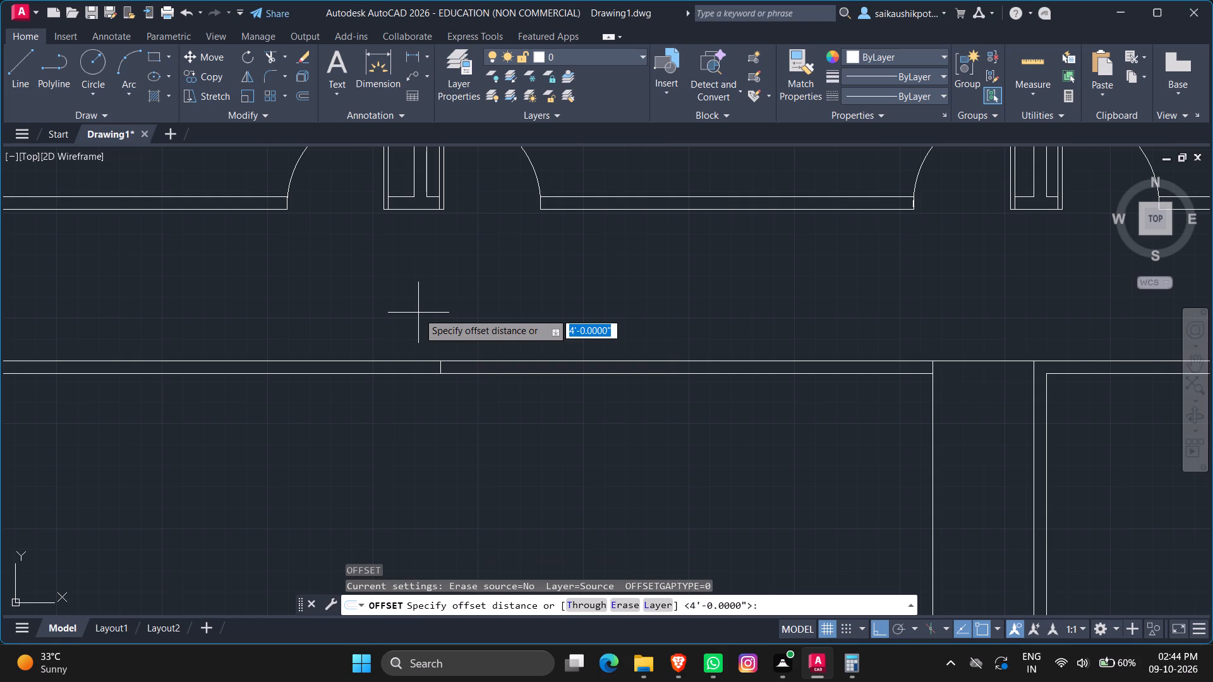
pyautogui.write("4'")
pyautogui.press('Return')
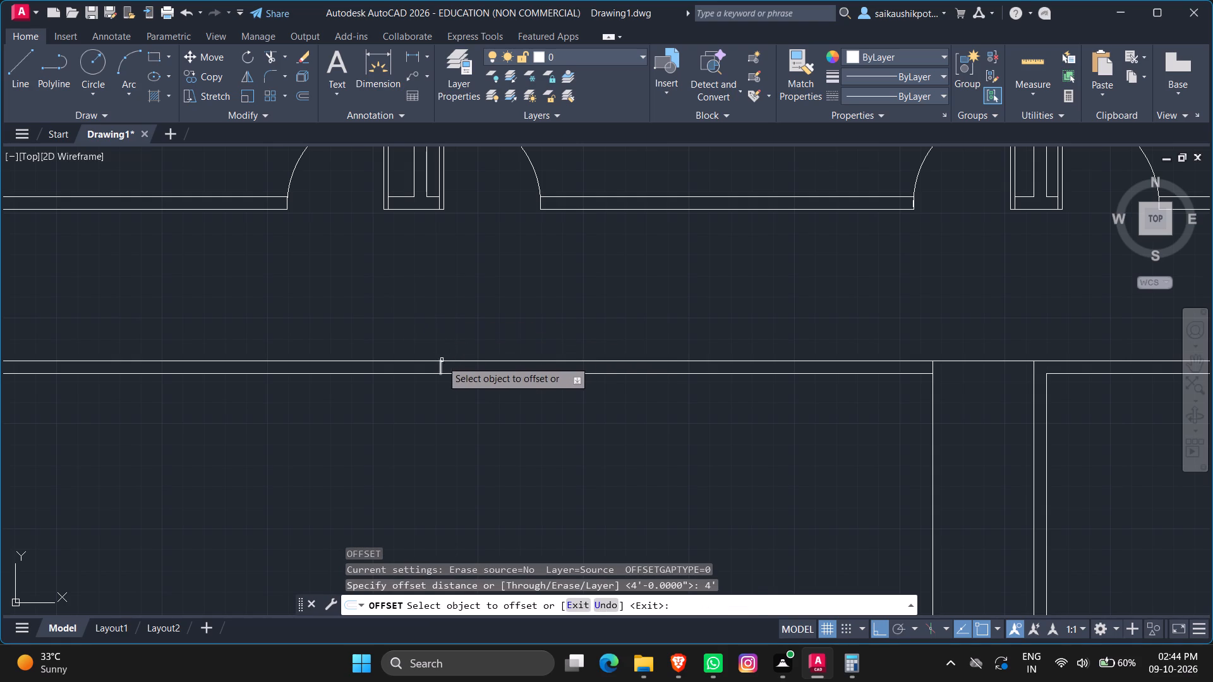
pyautogui.click(442, 366)
pyautogui.click(347, 396)
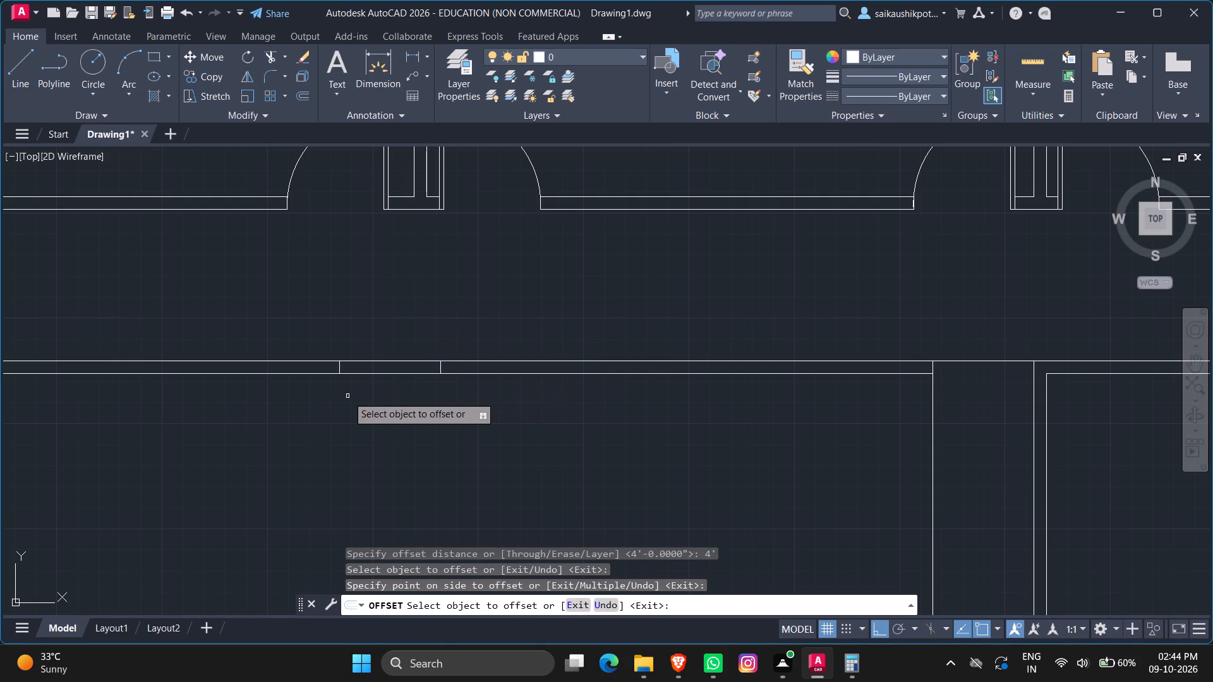
pyautogui.press('Escape')
pyautogui.press('Escape')
# Trim both wall lines between the two jamb lines to open the large south room's door opening.
pyautogui.write('TR')
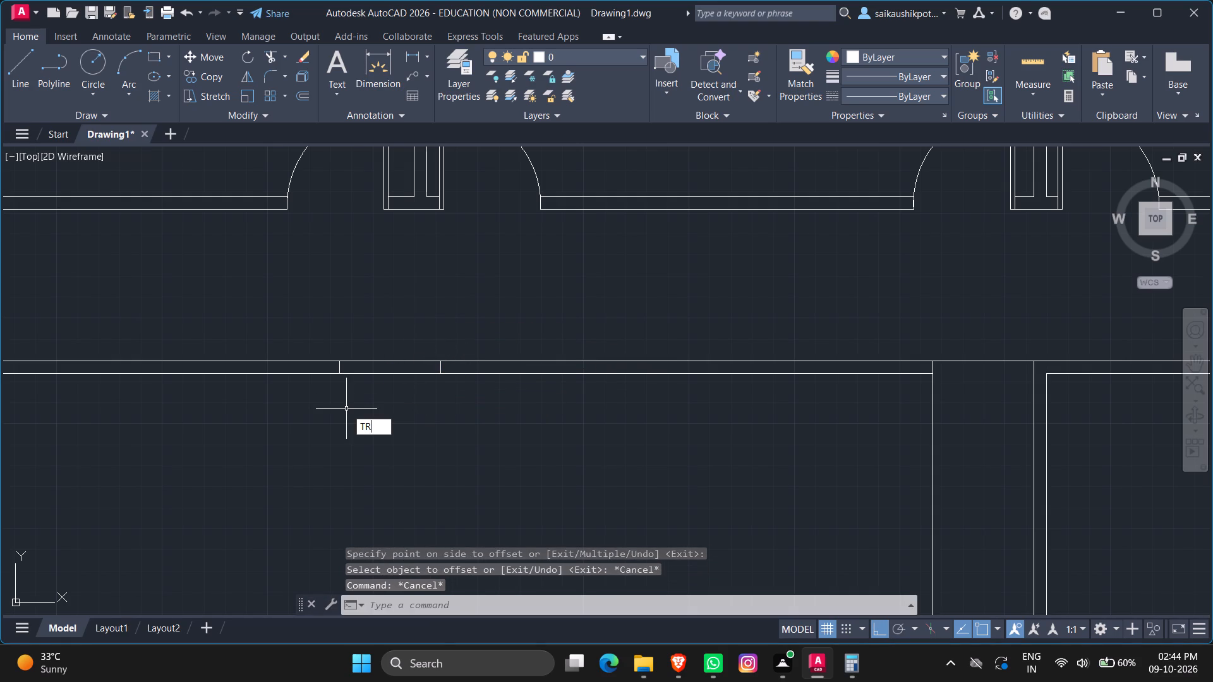
pyautogui.press('Return')
pyautogui.press('Return')
pyautogui.moveTo(373, 313); pyautogui.dragTo(375, 338)
pyautogui.click(381, 430)
pyautogui.click(386, 342)
pyautogui.press('Escape')
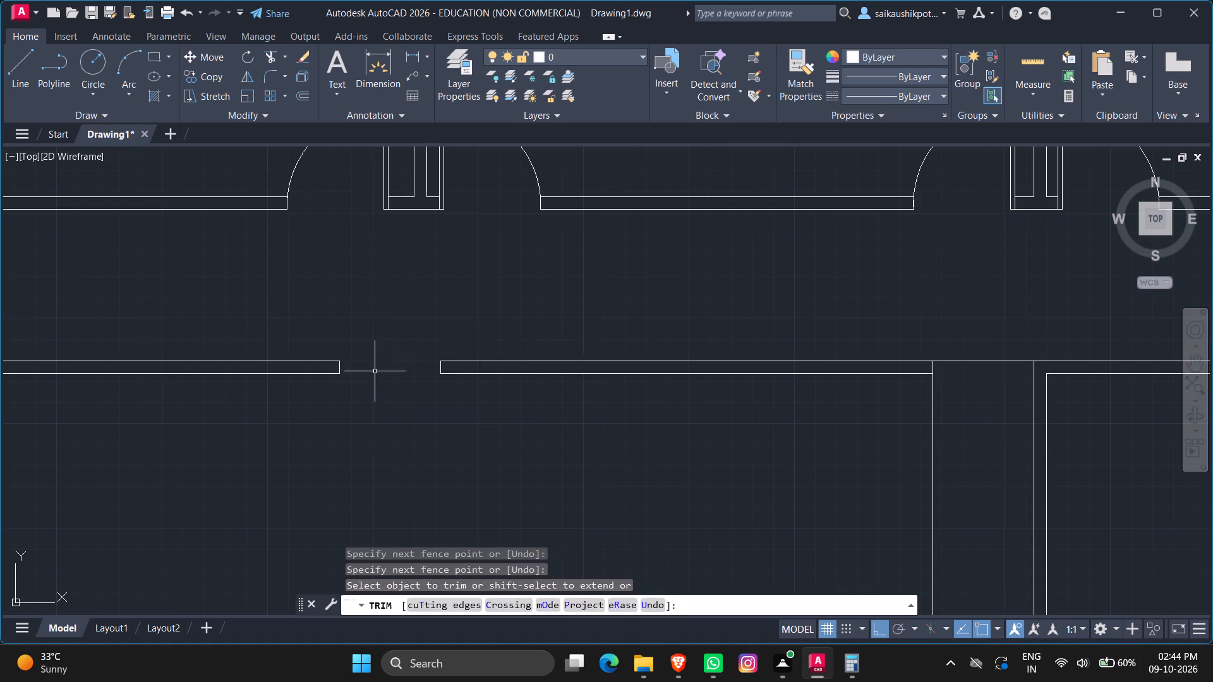
# Draw a jamb line across the corridor wall just west of the partition between the first two small south rooms, and trim it to the wall faces.
pyautogui.scroll(-3, 371, 396)
pyautogui.scroll(2, 586, 418)
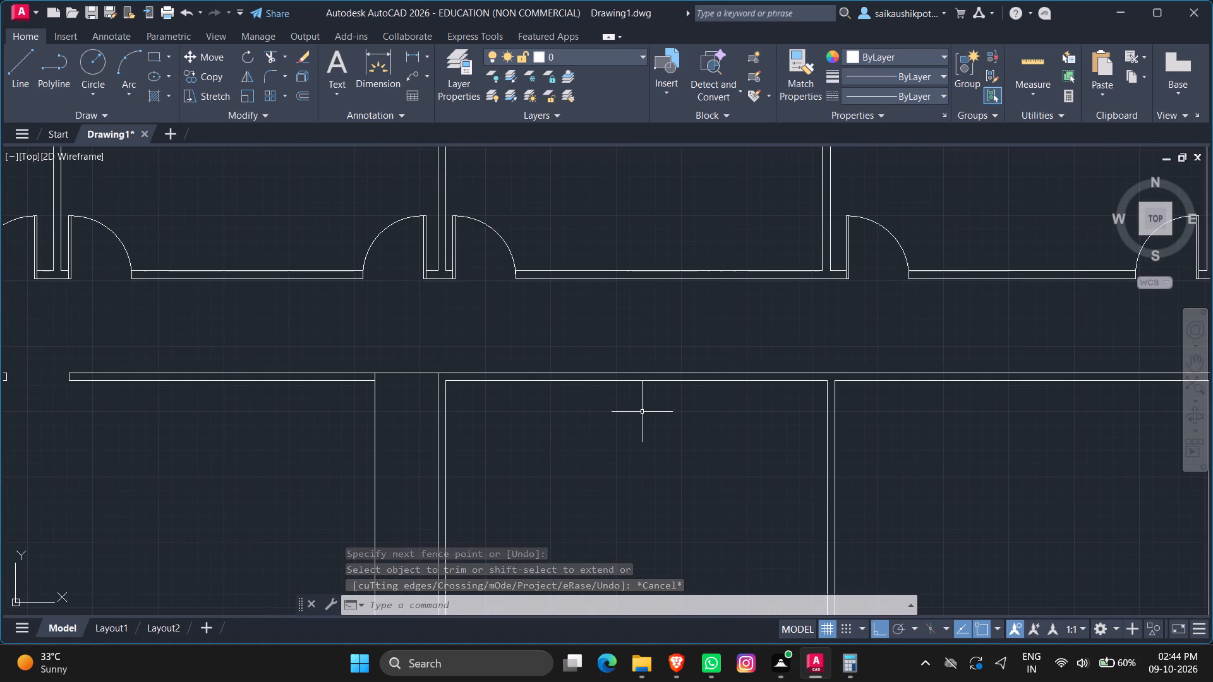
pyautogui.scroll(1, 823, 383)
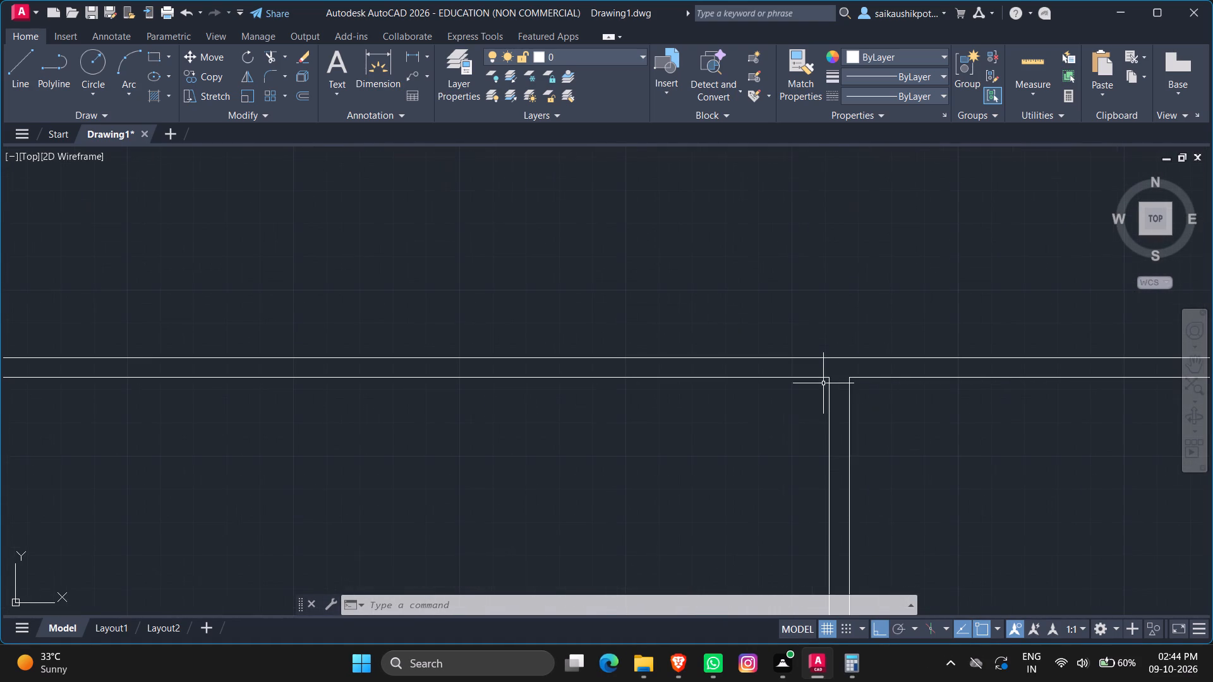
pyautogui.scroll(2, 823, 383)
pyautogui.press('Escape')
pyautogui.press('Escape')
pyautogui.press('l')
pyautogui.press('Return')
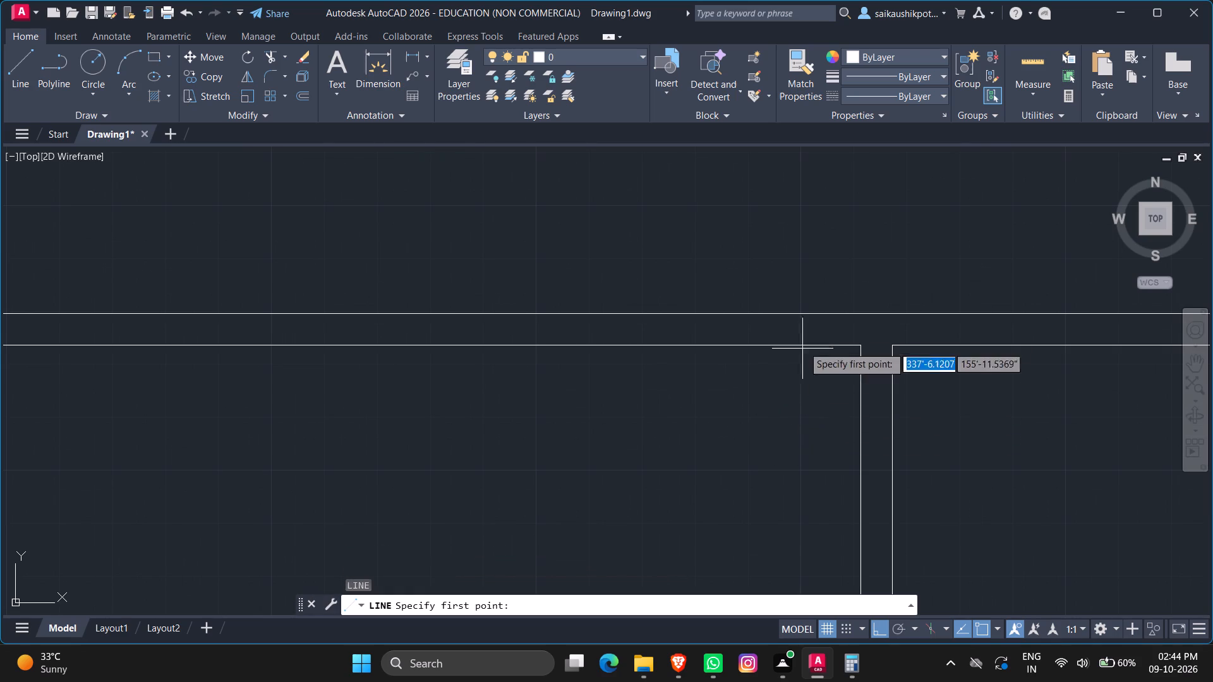
pyautogui.click(829, 293)
pyautogui.click(811, 417)
pyautogui.press('Escape')
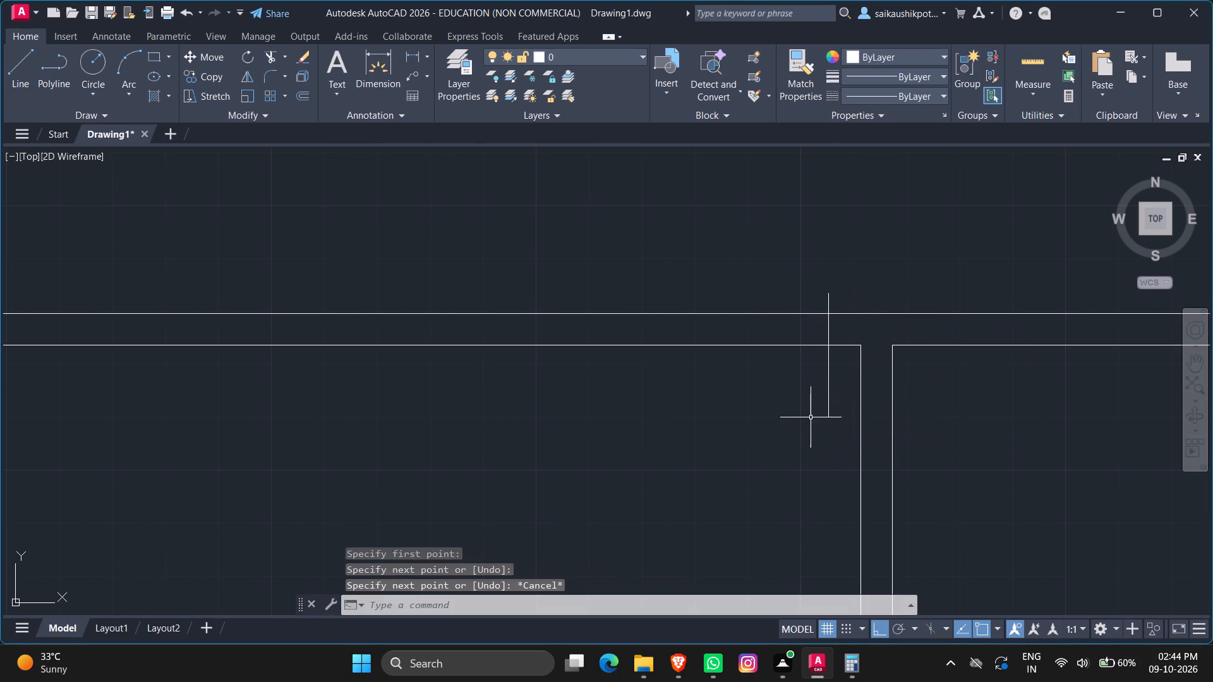
pyautogui.write('TR')
pyautogui.press('Return')
pyautogui.press('Return')
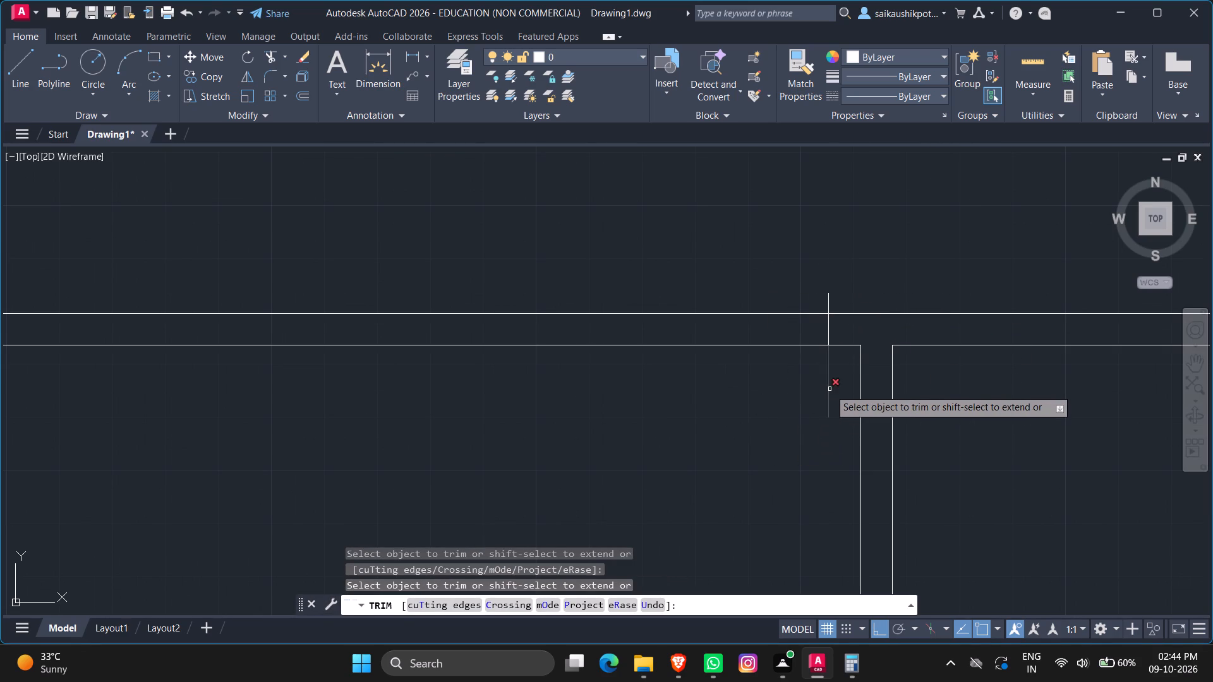
pyautogui.click(830, 389)
pyautogui.click(829, 304)
pyautogui.press('Escape')
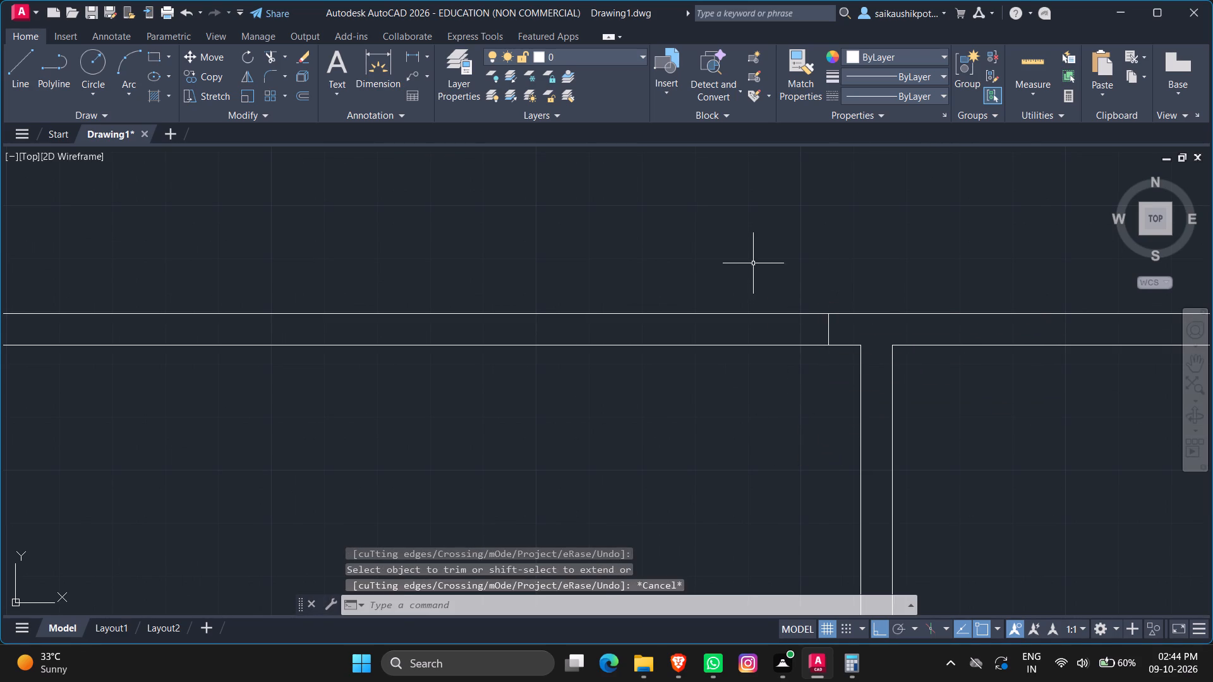
pyautogui.press('Escape')
pyautogui.press('Escape')
pyautogui.press('Escape')
# Offset the jamb line just west of this partition 4' to the west.
pyautogui.press('o')
pyautogui.press('Return')
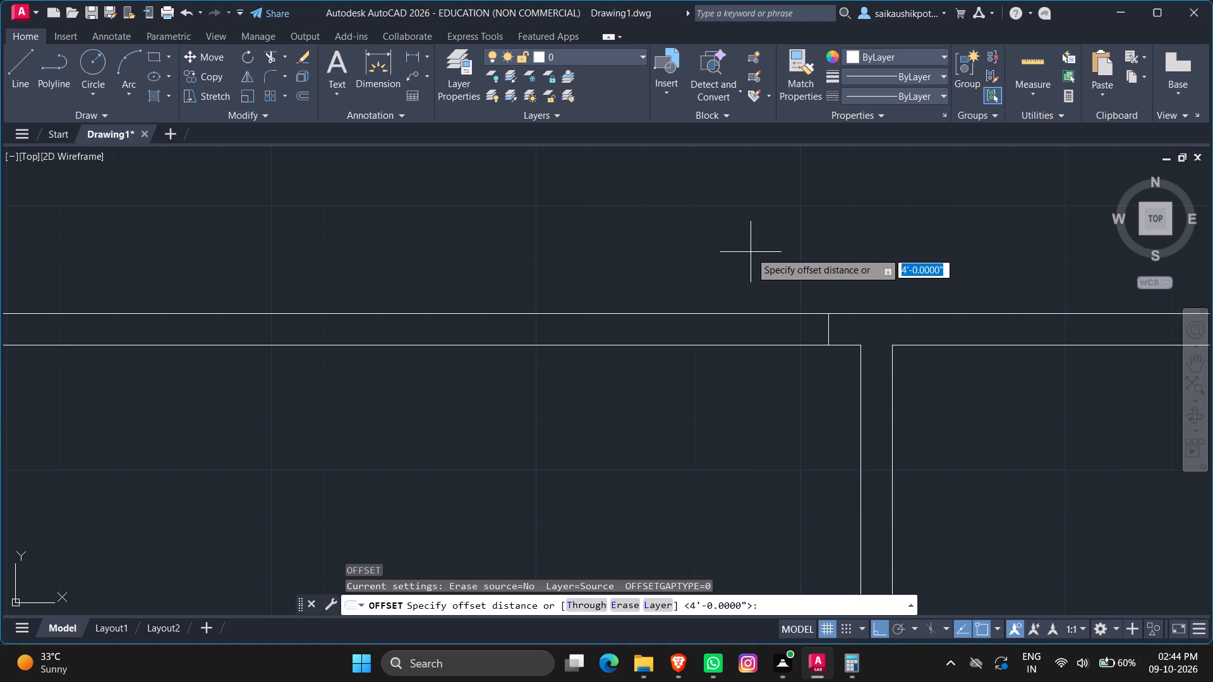
pyautogui.write("4'")
pyautogui.press('Return')
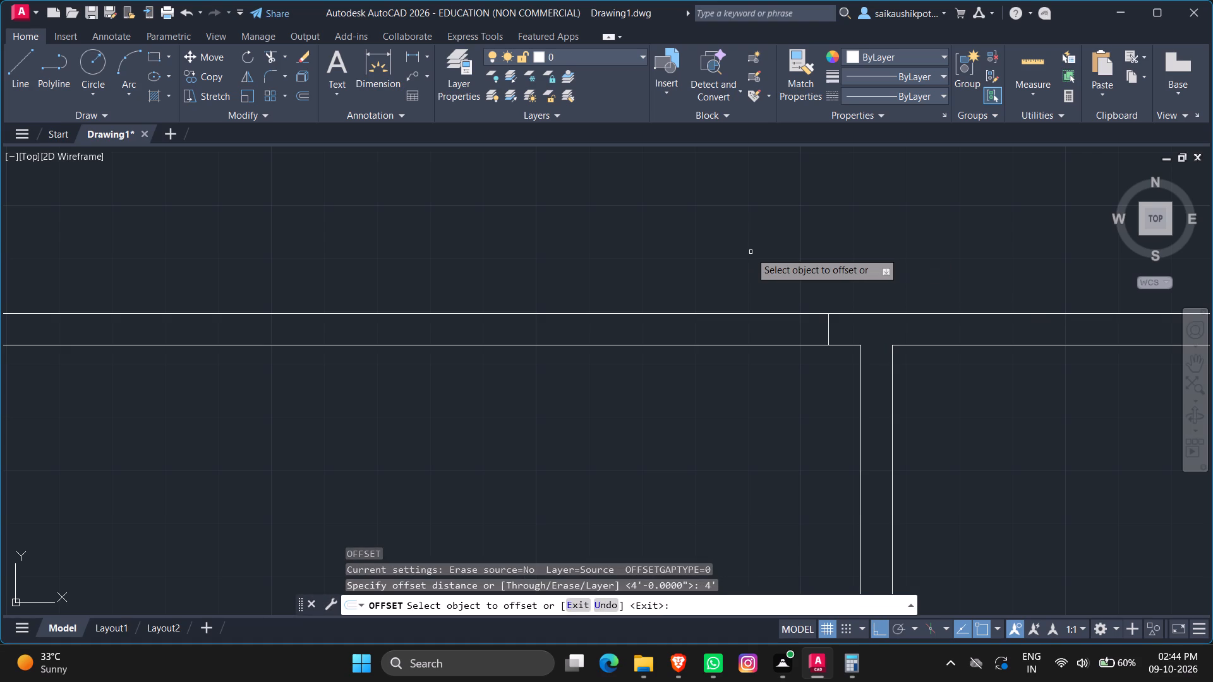
pyautogui.click(831, 323)
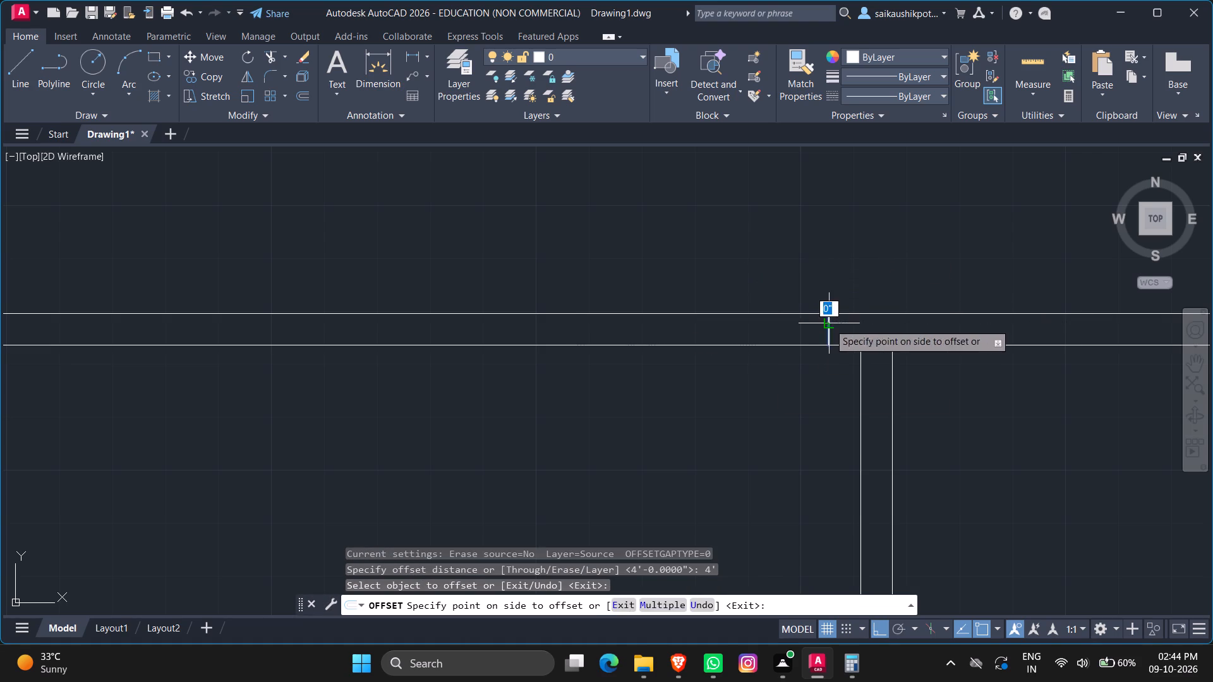
pyautogui.click(708, 427)
pyautogui.press('Escape')
pyautogui.press('Escape')
pyautogui.press('Escape')
pyautogui.press('Escape')
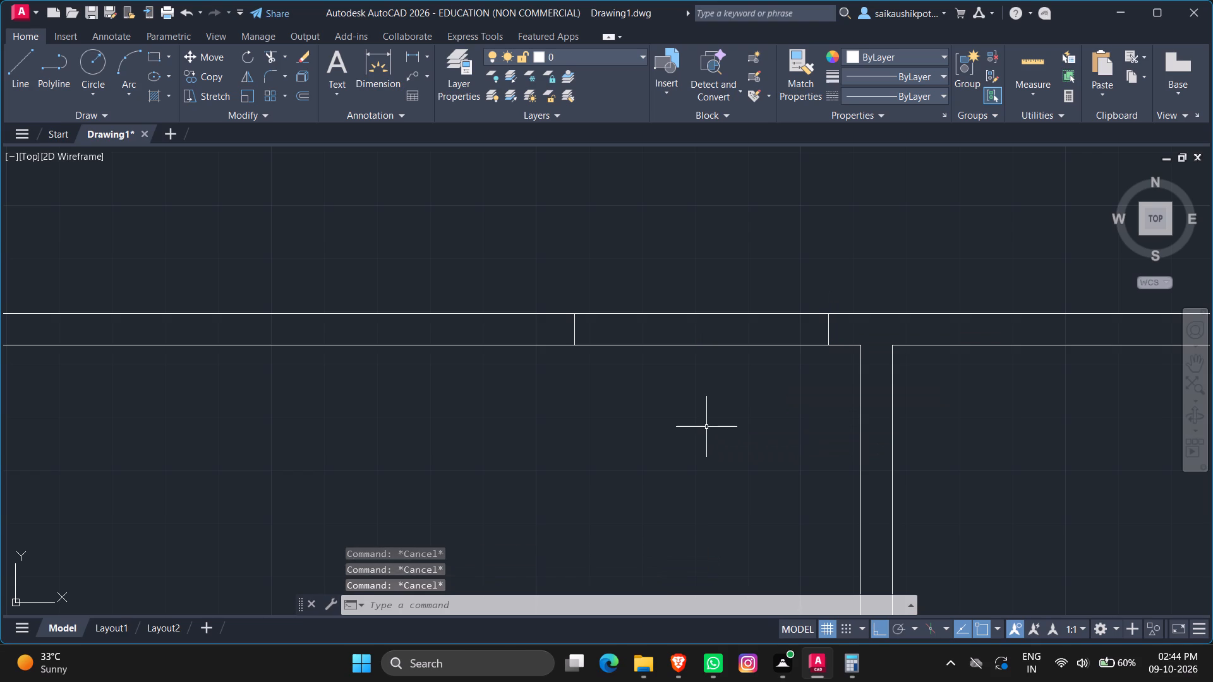
# Trim both wall lines between these jamb lines to open the first small south room's door opening.
pyautogui.write('TR')
pyautogui.press('Return')
pyautogui.press('Return')
pyautogui.moveTo(709, 429); pyautogui.dragTo(713, 395)
pyautogui.moveTo(715, 246); pyautogui.dragTo(714, 246)
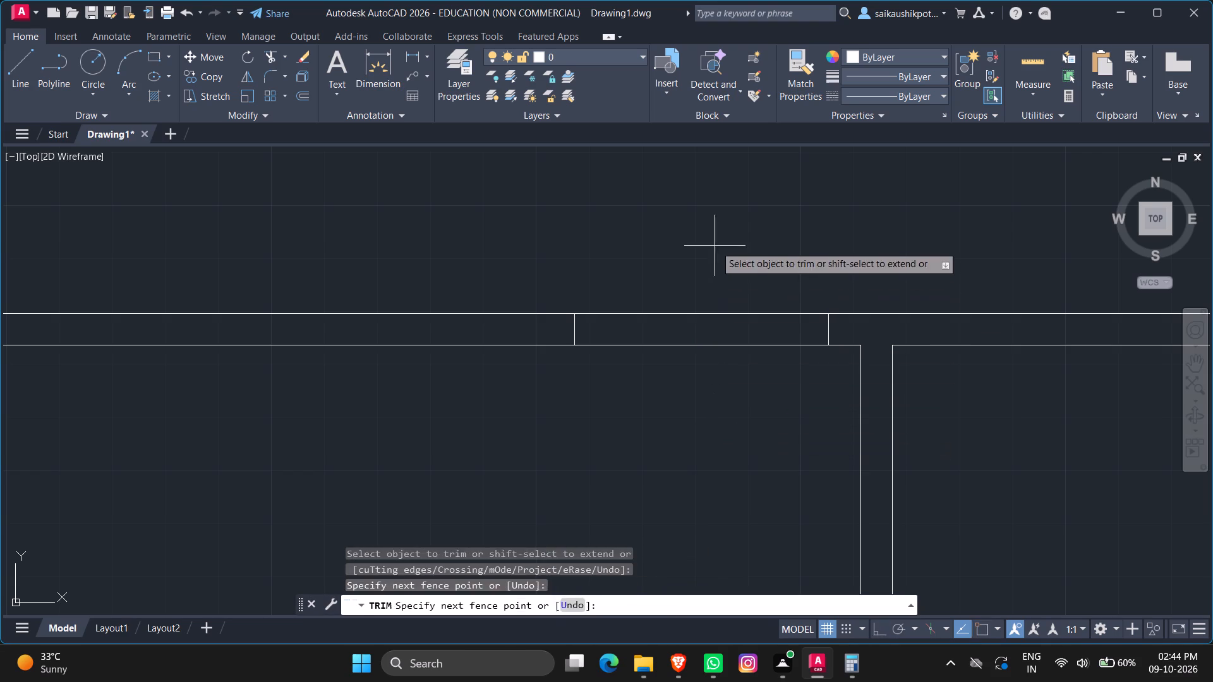
pyautogui.moveTo(714, 246); pyautogui.dragTo(709, 269)
pyautogui.click(714, 284)
pyautogui.click(703, 398)
pyautogui.press('Escape')
# Draw a jamb line across the corridor wall just east of the same partition, and trim it to the wall faces.
pyautogui.scroll(-2, 703, 398)
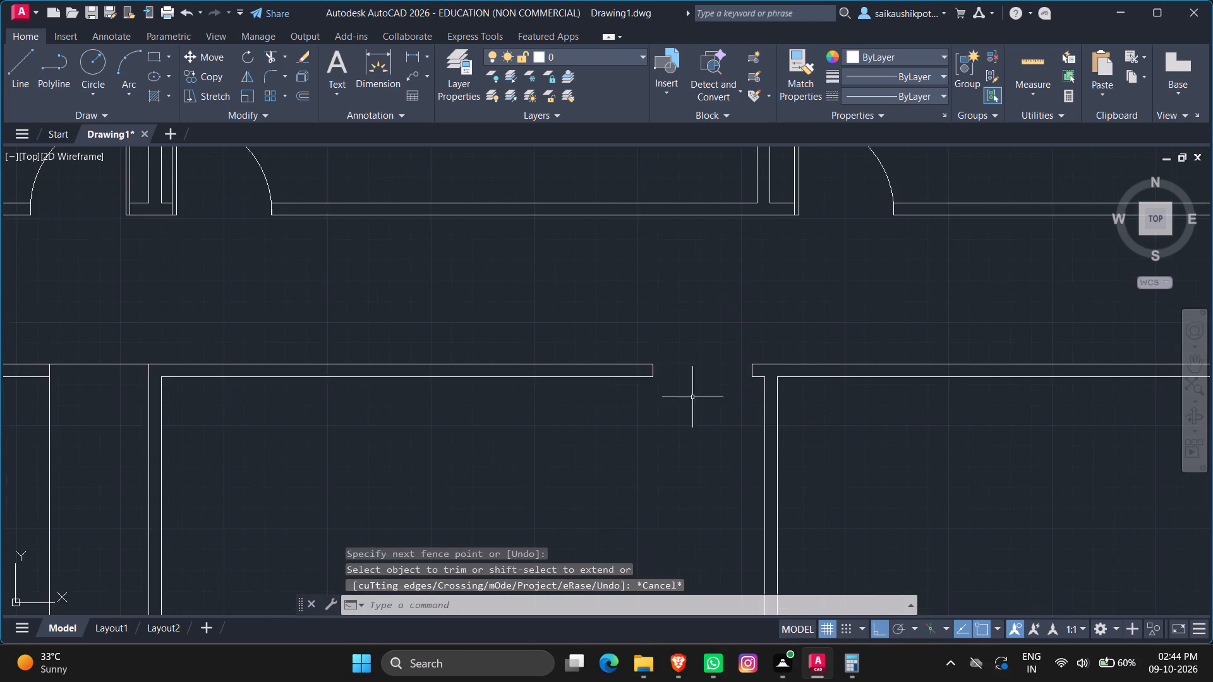
pyautogui.scroll(-2, 391, 386)
pyautogui.scroll(2, 633, 411)
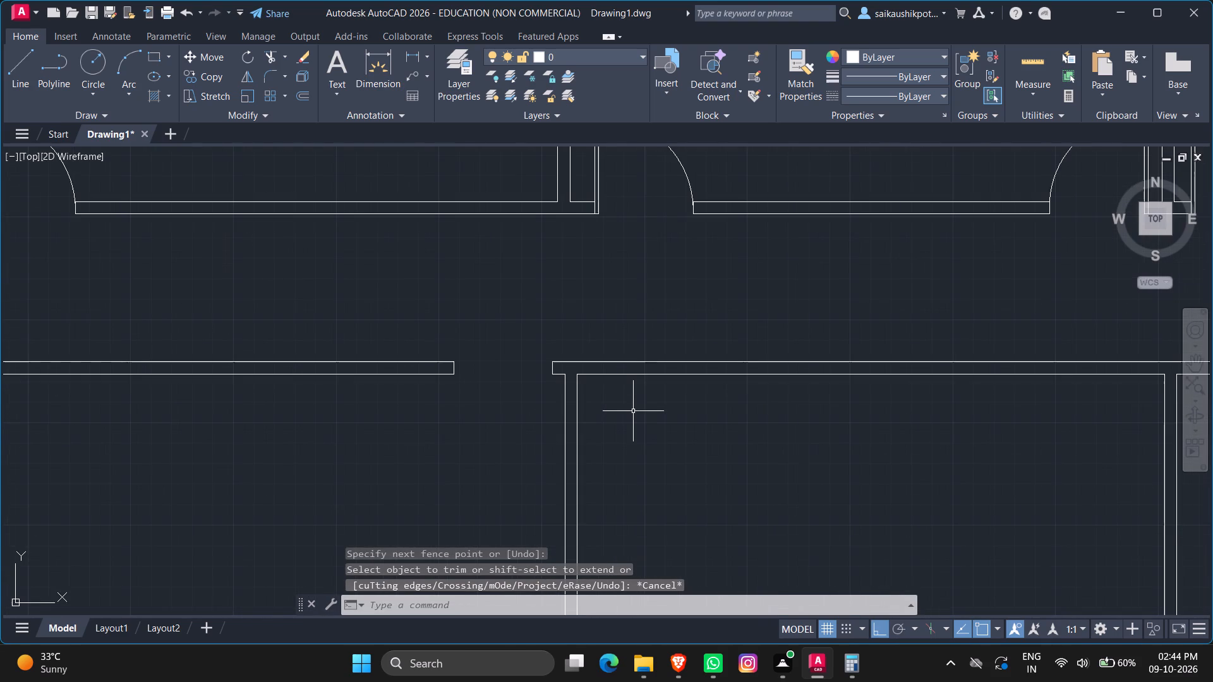
pyautogui.press('Escape')
pyautogui.press('l')
pyautogui.press('Return')
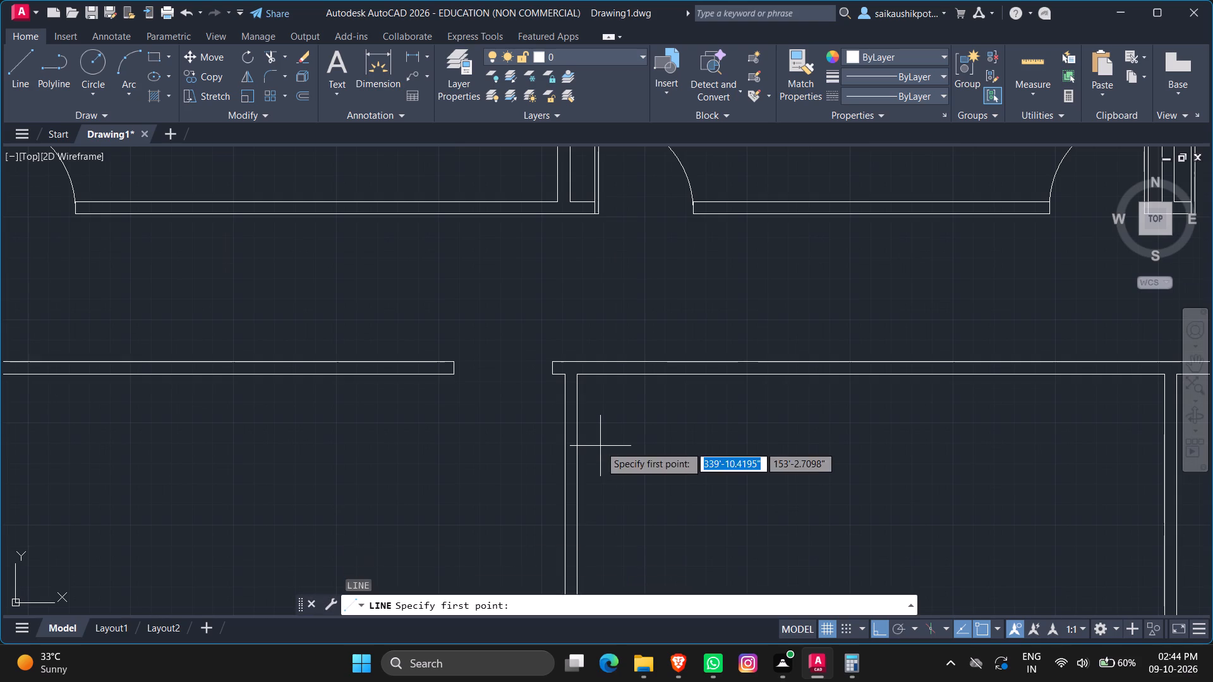
pyautogui.scroll(3, 600, 446)
pyautogui.scroll(-4, 591, 366)
pyautogui.scroll(3, 566, 323)
pyautogui.click(622, 361)
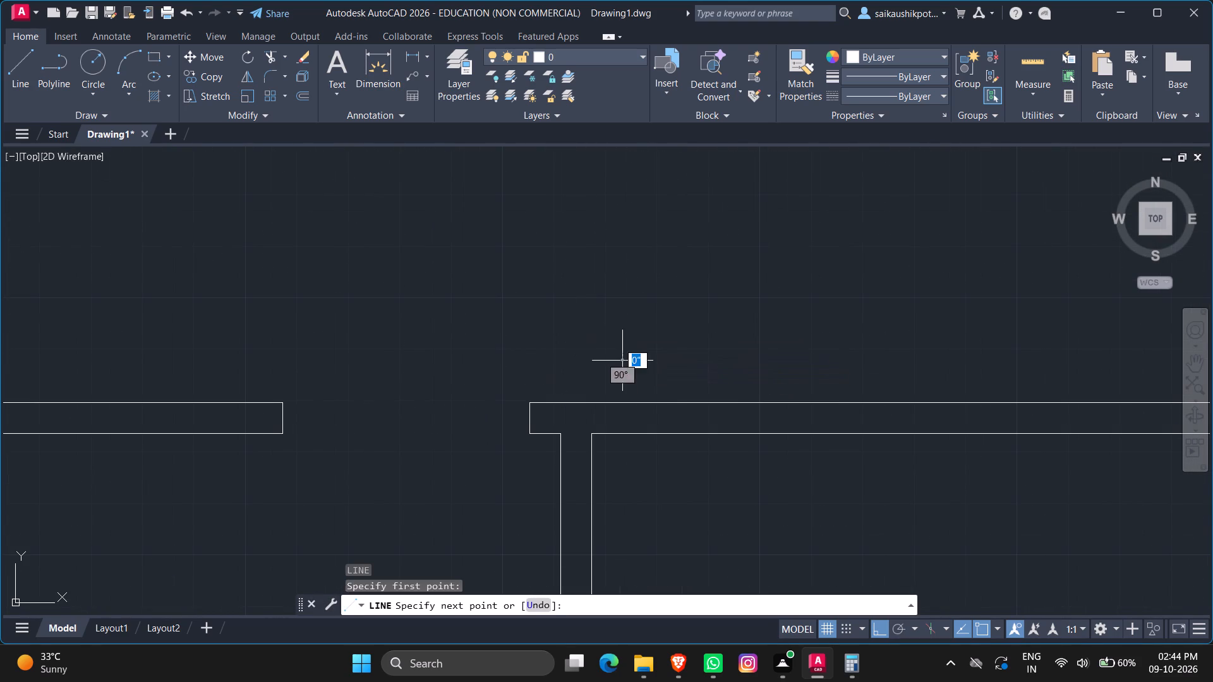
pyautogui.click(614, 500)
pyautogui.press('Escape')
pyautogui.press('y')
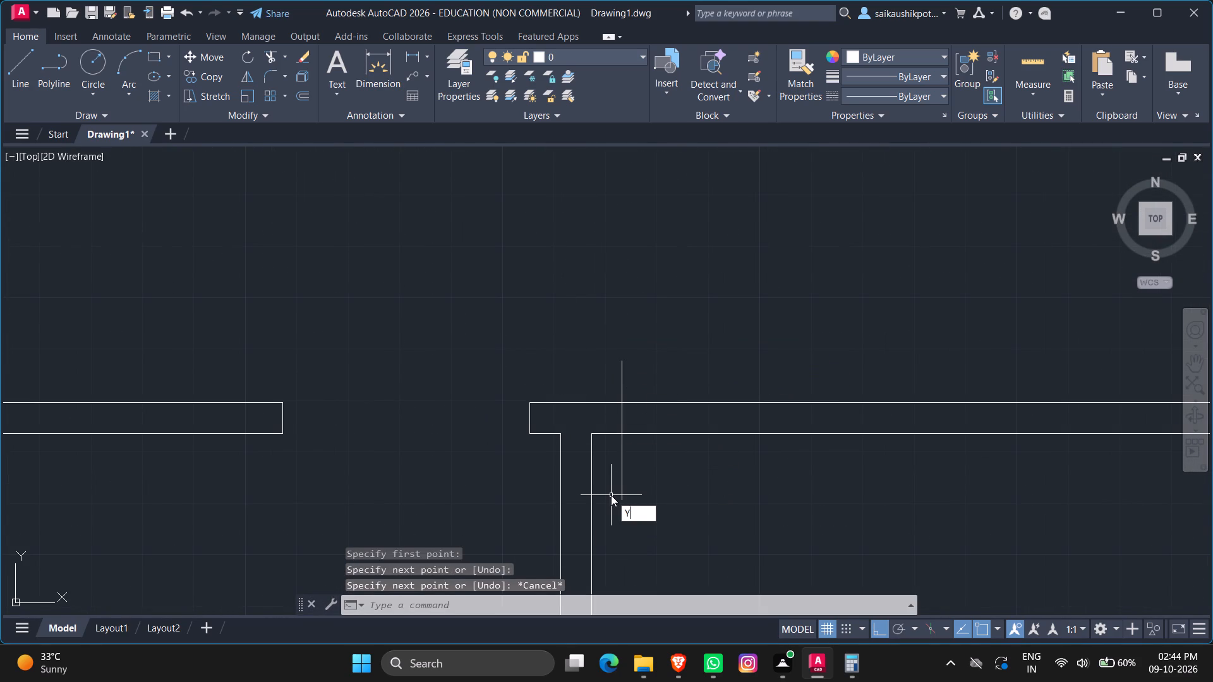
pyautogui.press('BackSpace')
pyautogui.write('TR')
pyautogui.press('Return')
pyautogui.press('Return')
pyautogui.click(627, 477)
pyautogui.click(610, 479)
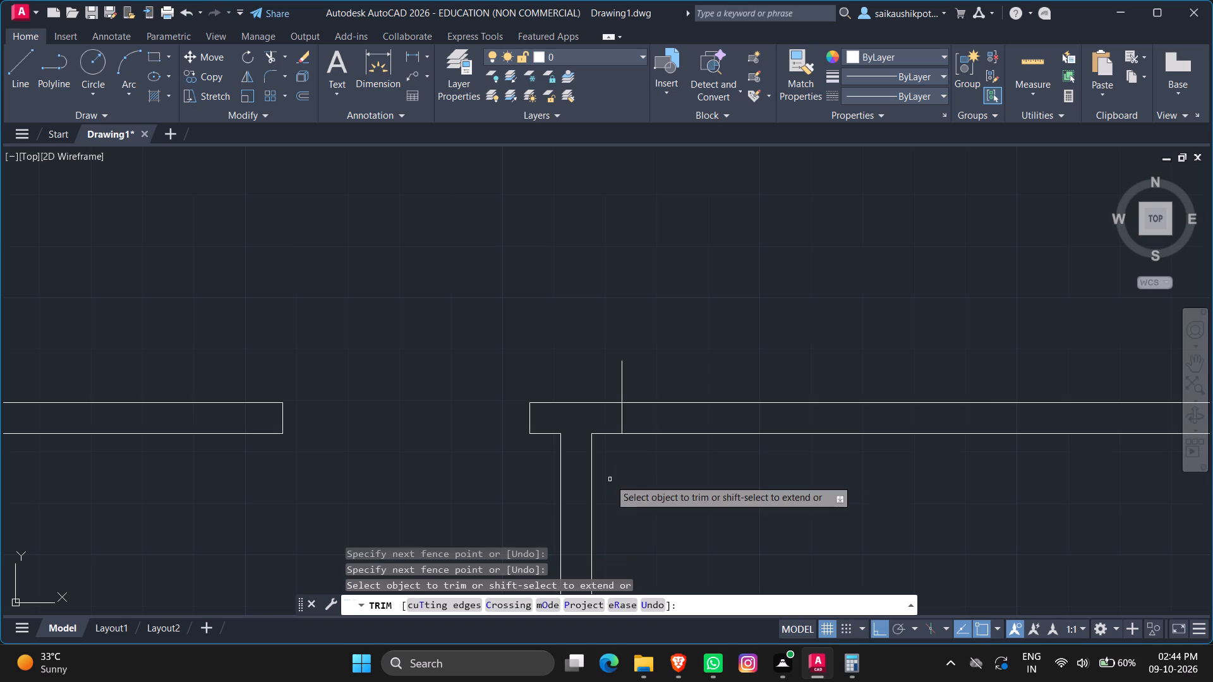
pyautogui.click(616, 382)
pyautogui.click(637, 383)
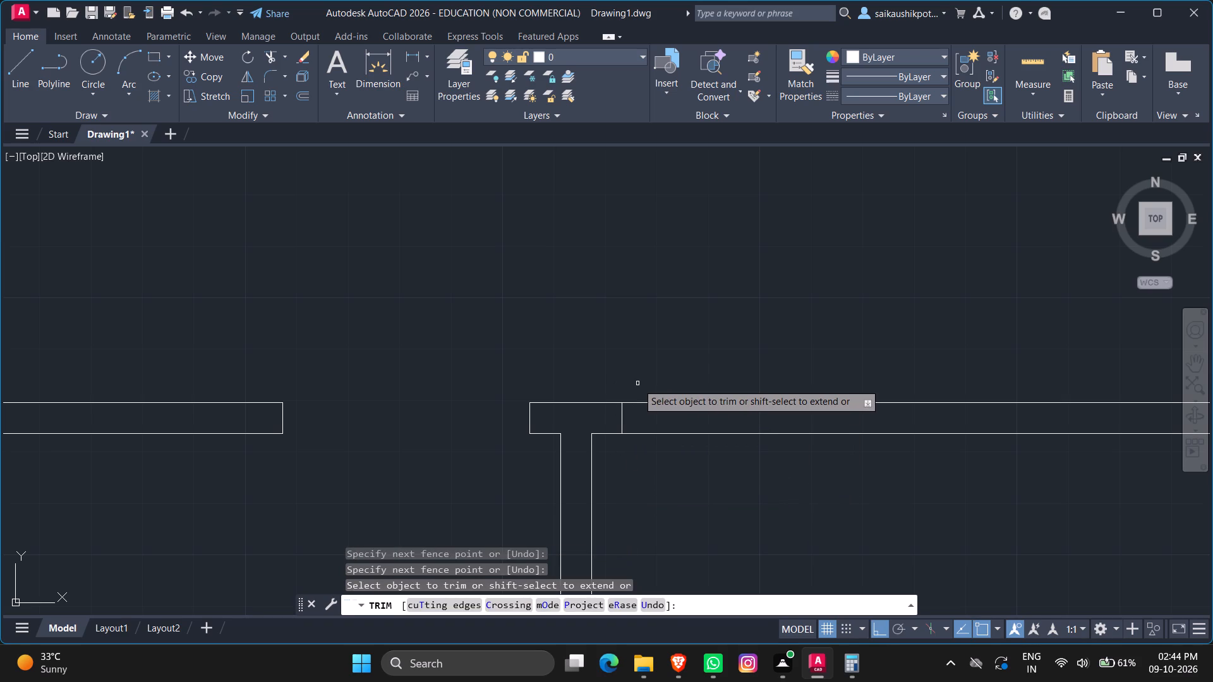
pyautogui.press('Escape')
pyautogui.press('Escape')
pyautogui.press('Escape')
# Offset the jamb line just east of the partition between the first two small south rooms 4' to the east.
pyautogui.press('o')
pyautogui.press('Return')
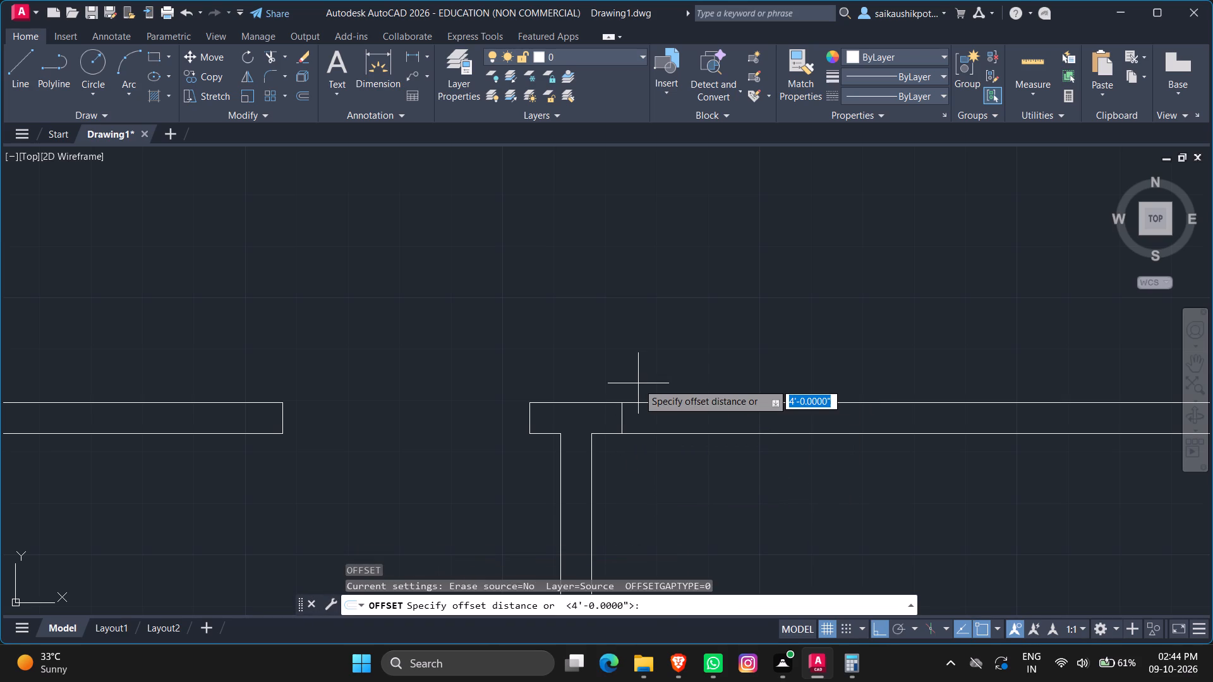
pyautogui.write("4'")
pyautogui.press('Return')
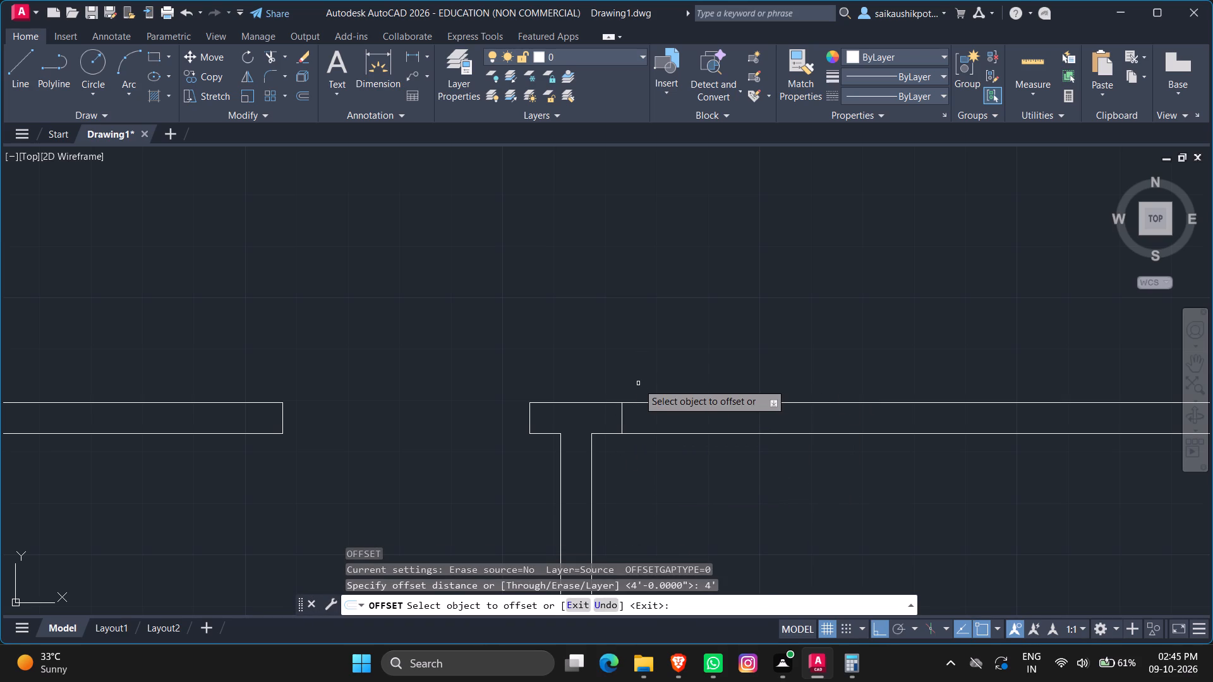
pyautogui.click(620, 419)
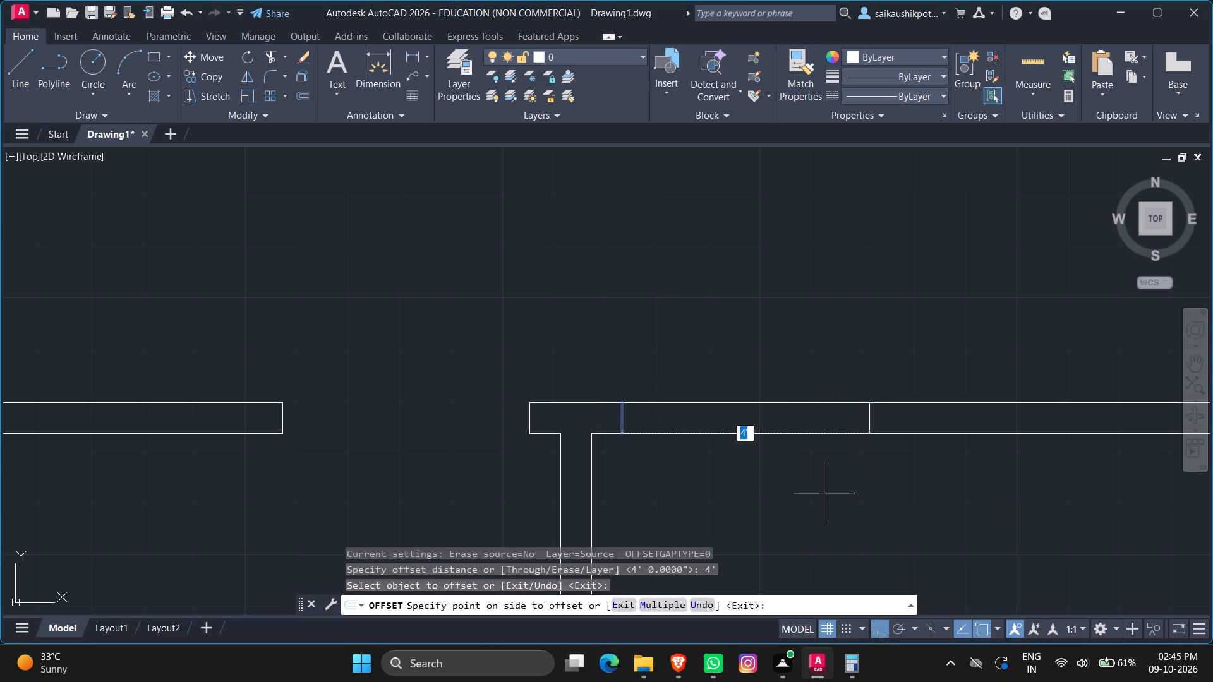
pyautogui.click(824, 493)
pyautogui.press('Escape')
pyautogui.press('Escape')
# Trim both corridor wall lines between these jamb lines to open the second small south room's western door opening.
pyautogui.write('TR')
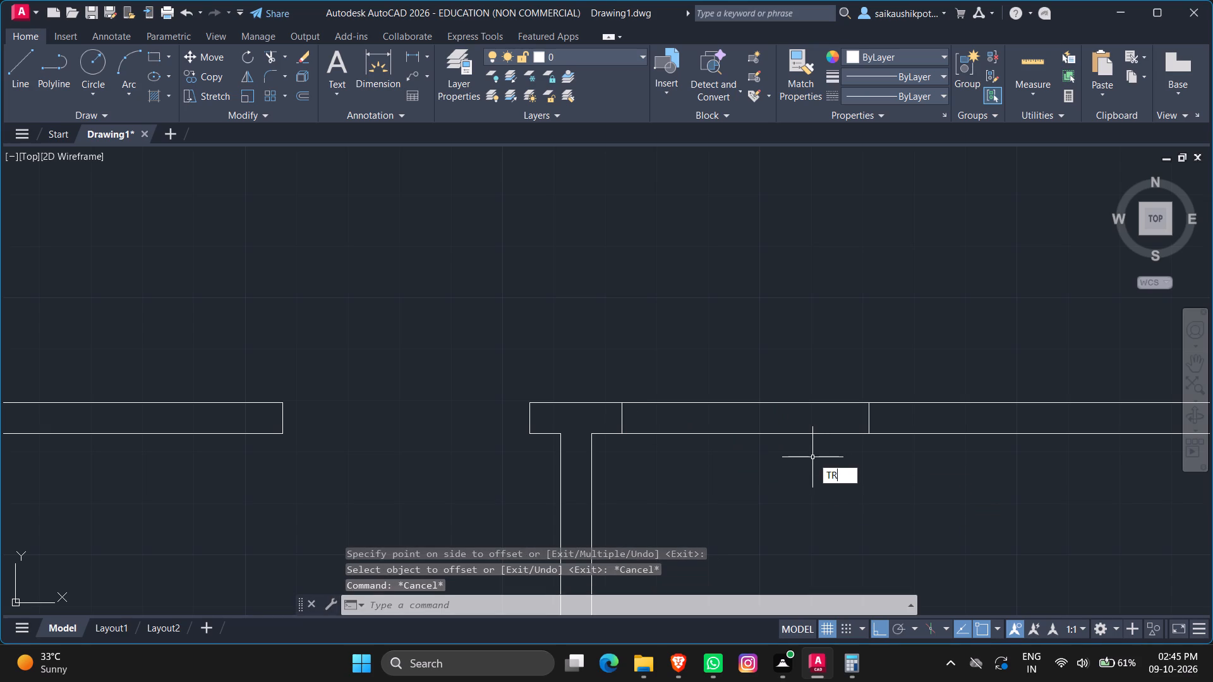
pyautogui.press('Return')
pyautogui.press('Return')
pyautogui.click(782, 495)
pyautogui.click(766, 237)
pyautogui.press('Escape')
# Draw a jamb line across the corridor wall just west of the partition between the second and third small south rooms, and trim it to the wall faces.
pyautogui.scroll(-3, 748, 361)
pyautogui.scroll(-1, 749, 427)
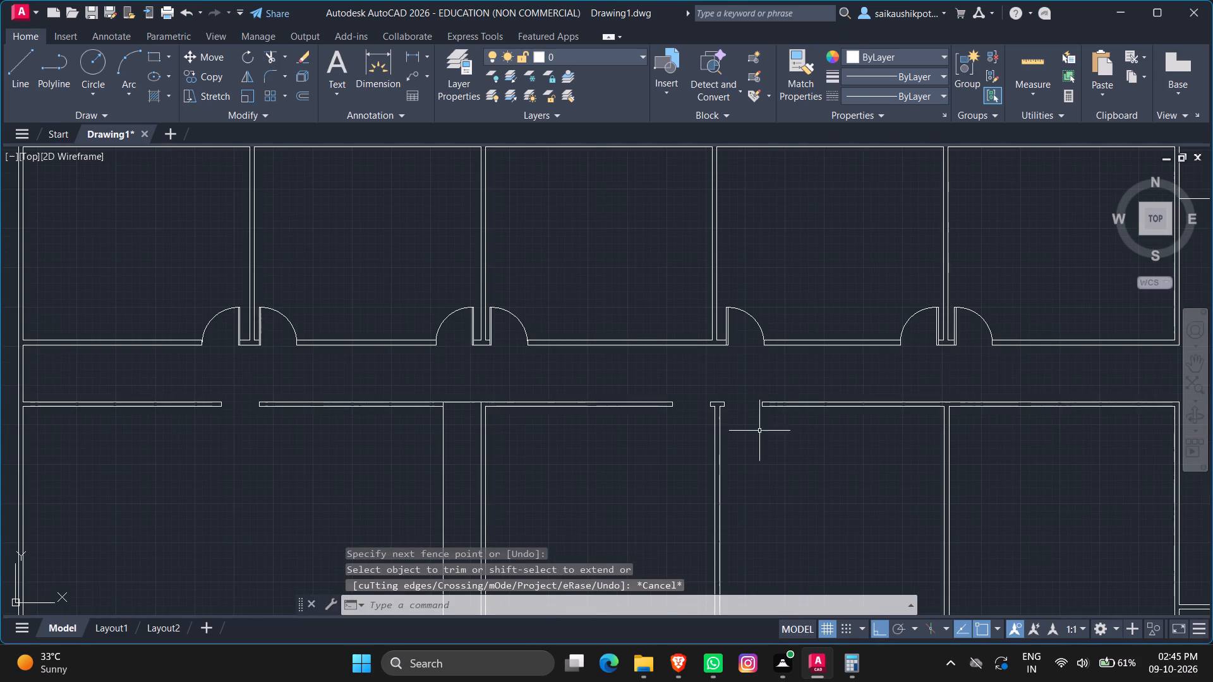
pyautogui.scroll(-2, 857, 466)
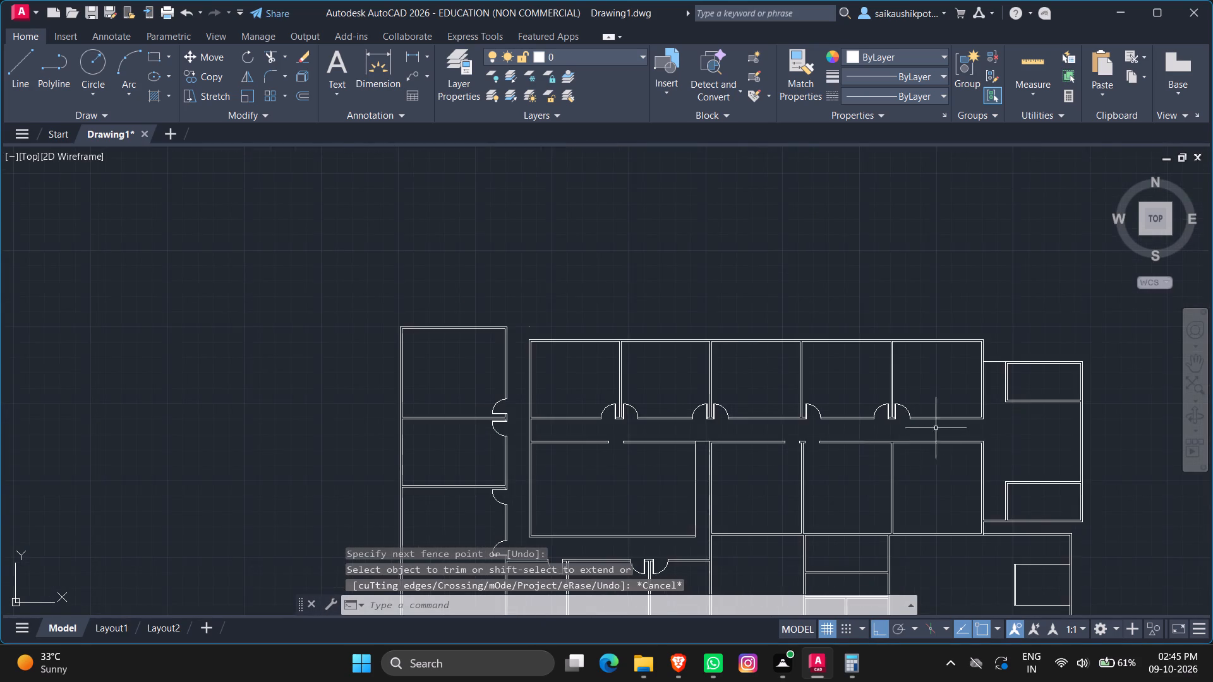
pyautogui.scroll(4, 941, 429)
pyautogui.scroll(1, 759, 431)
pyautogui.scroll(-1, 740, 440)
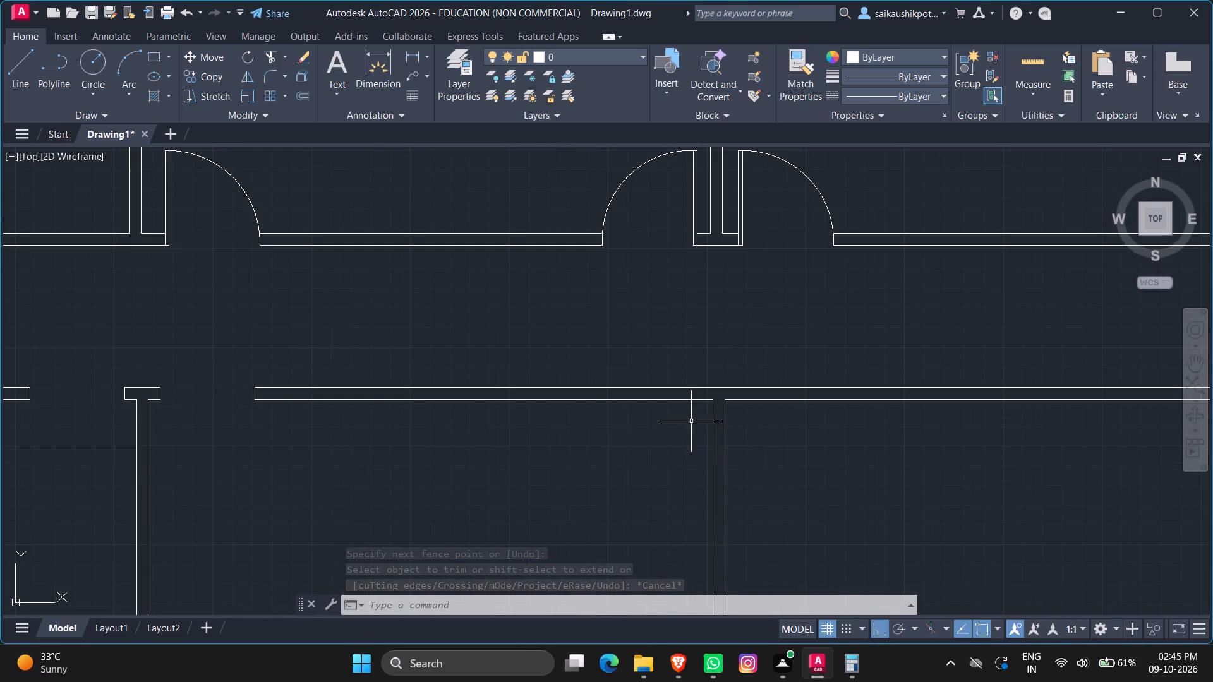
pyautogui.scroll(2, 707, 409)
pyautogui.press('Escape')
pyautogui.press('Escape')
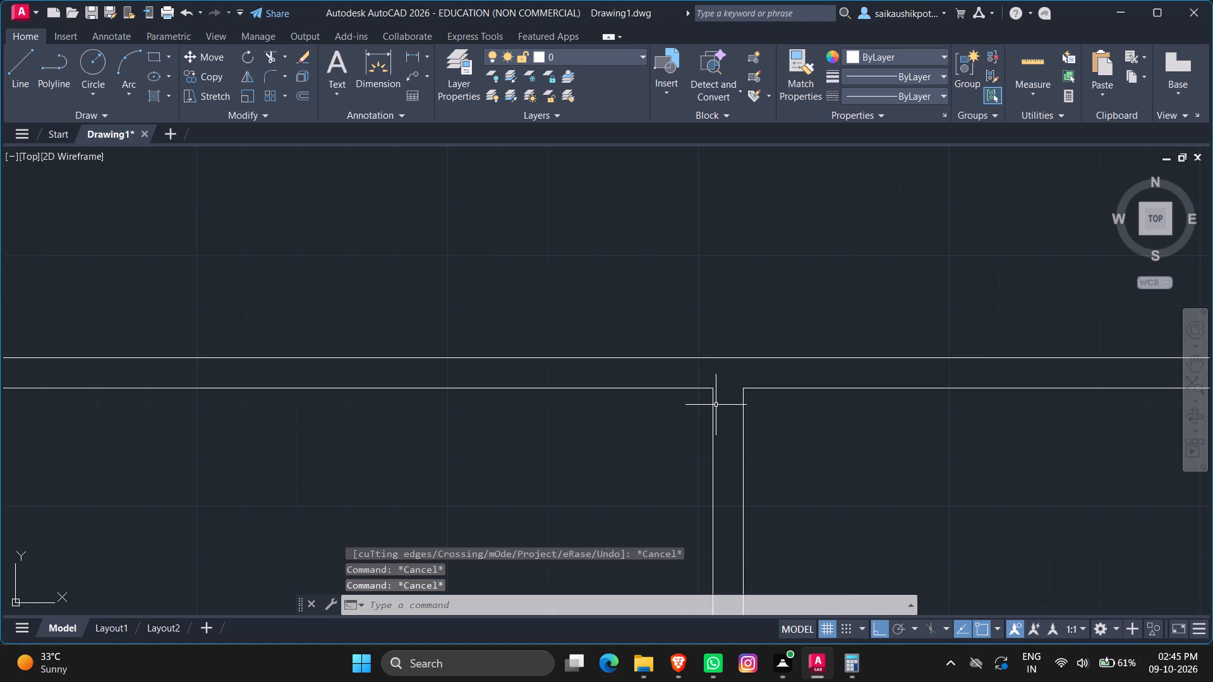
pyautogui.press('l')
pyautogui.press('Return')
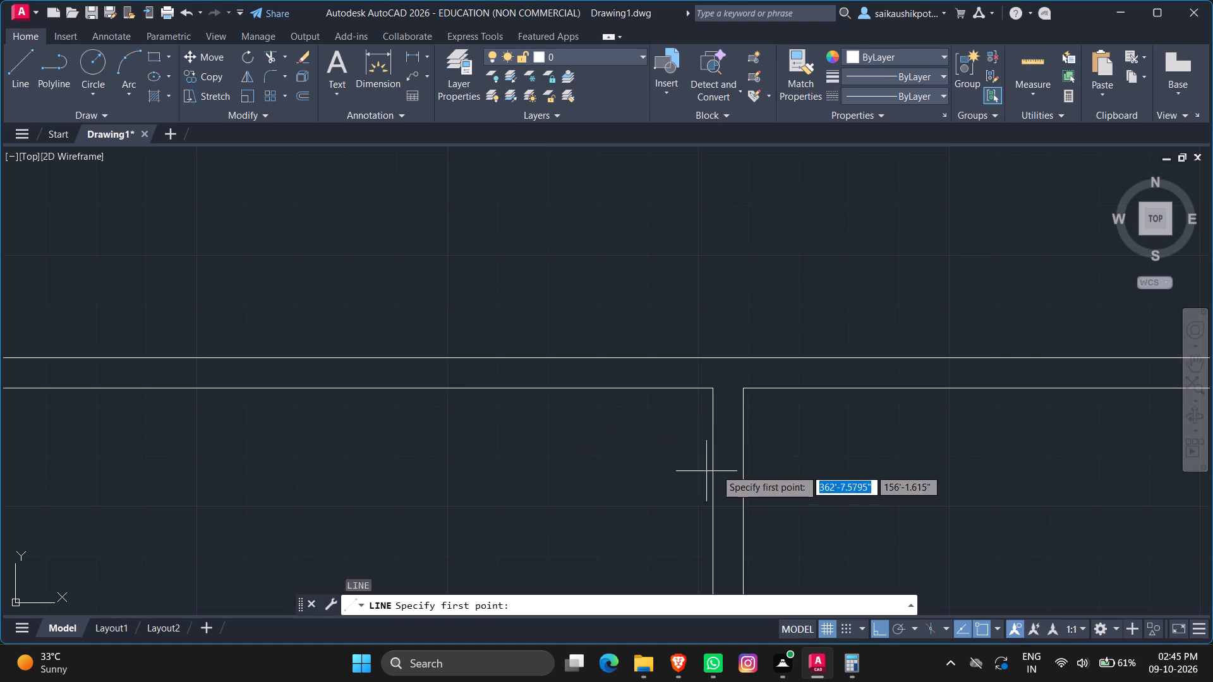
pyautogui.click(676, 409)
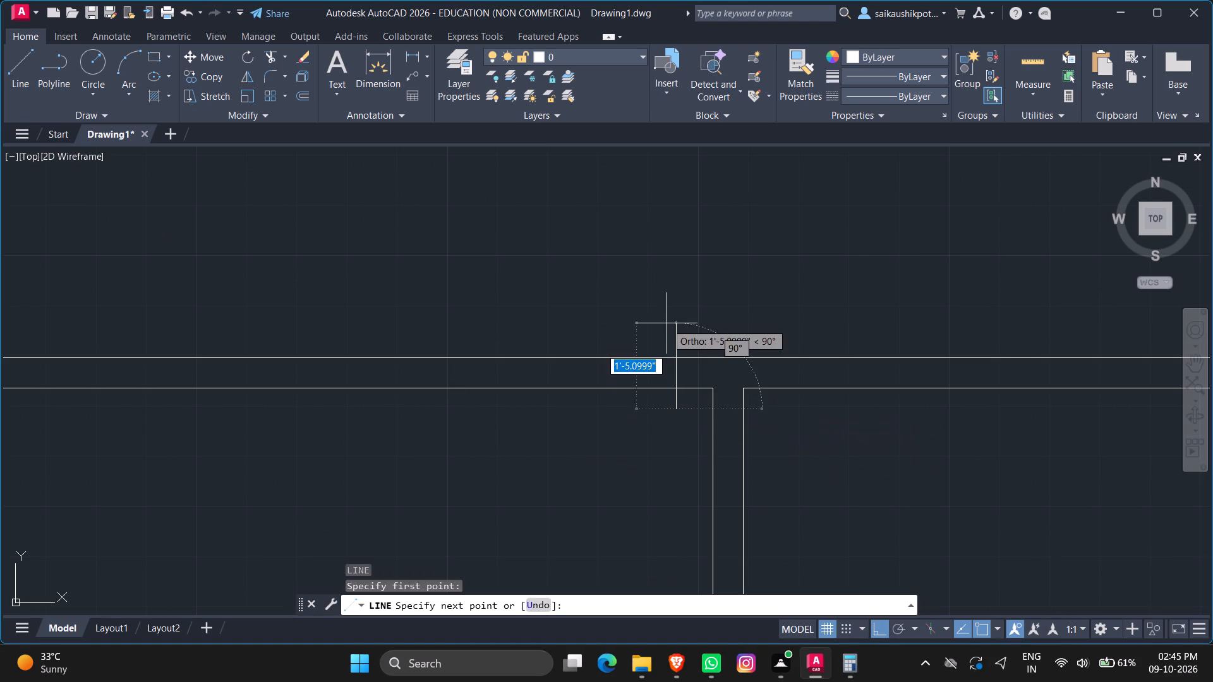
pyautogui.click(667, 318)
pyautogui.press('Escape')
pyautogui.press('Escape')
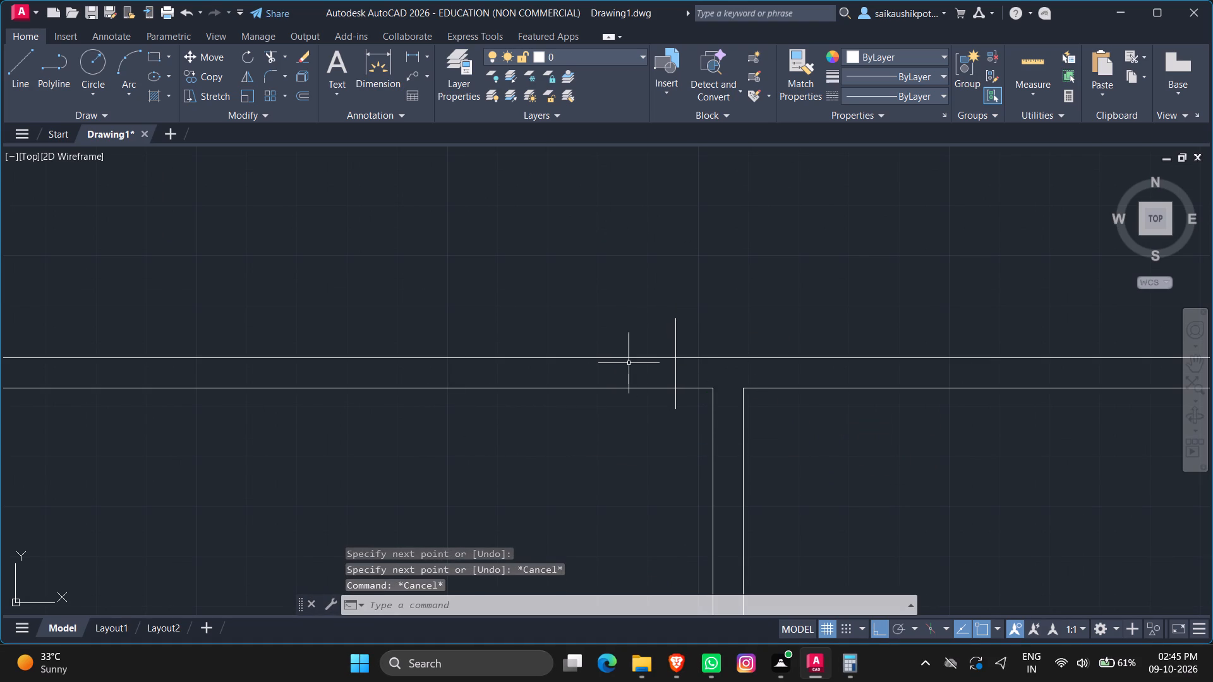
pyautogui.write('TR')
pyautogui.press('Return')
pyautogui.press('Return')
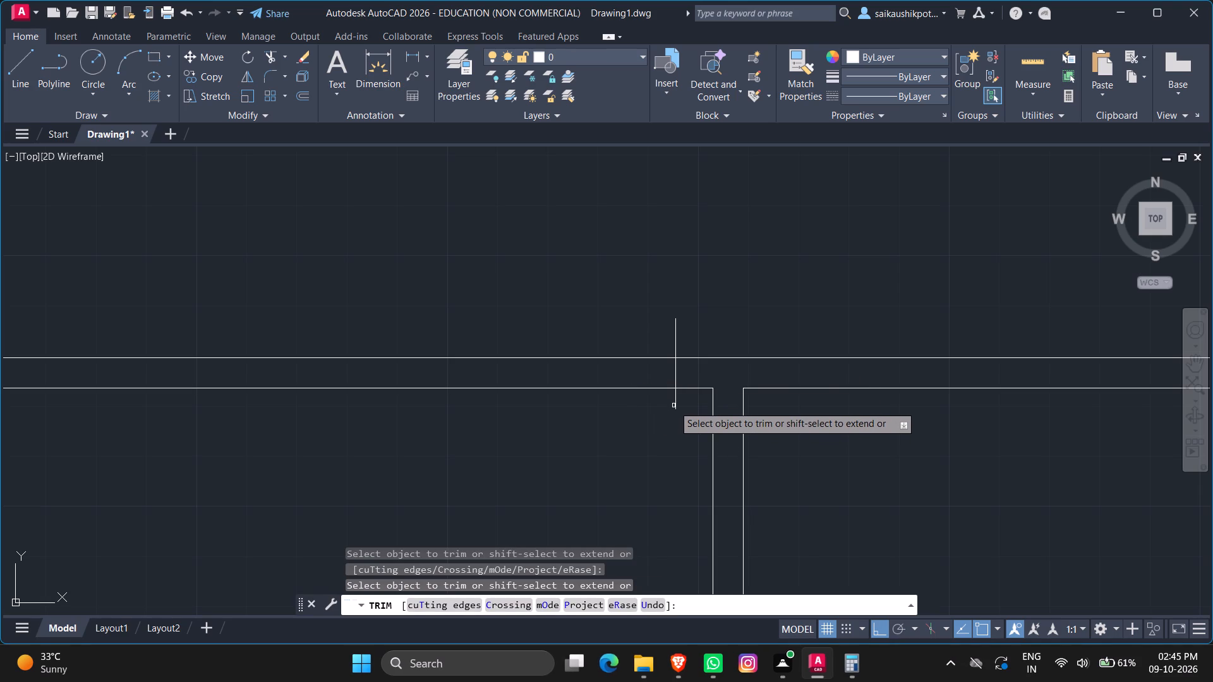
pyautogui.click(676, 405)
pyautogui.click(675, 341)
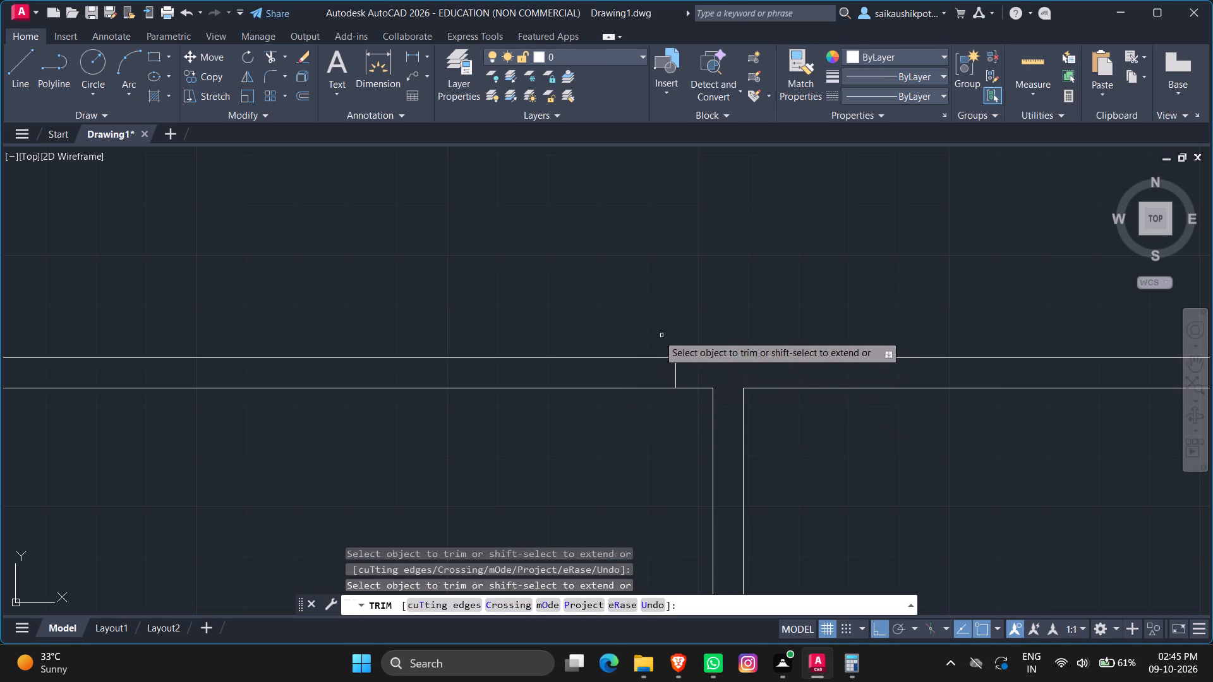
pyautogui.press('Escape')
pyautogui.press('Escape')
pyautogui.press('Escape')
pyautogui.press('Escape')
pyautogui.press('Escape')
pyautogui.press('Escape')
pyautogui.press('Escape')
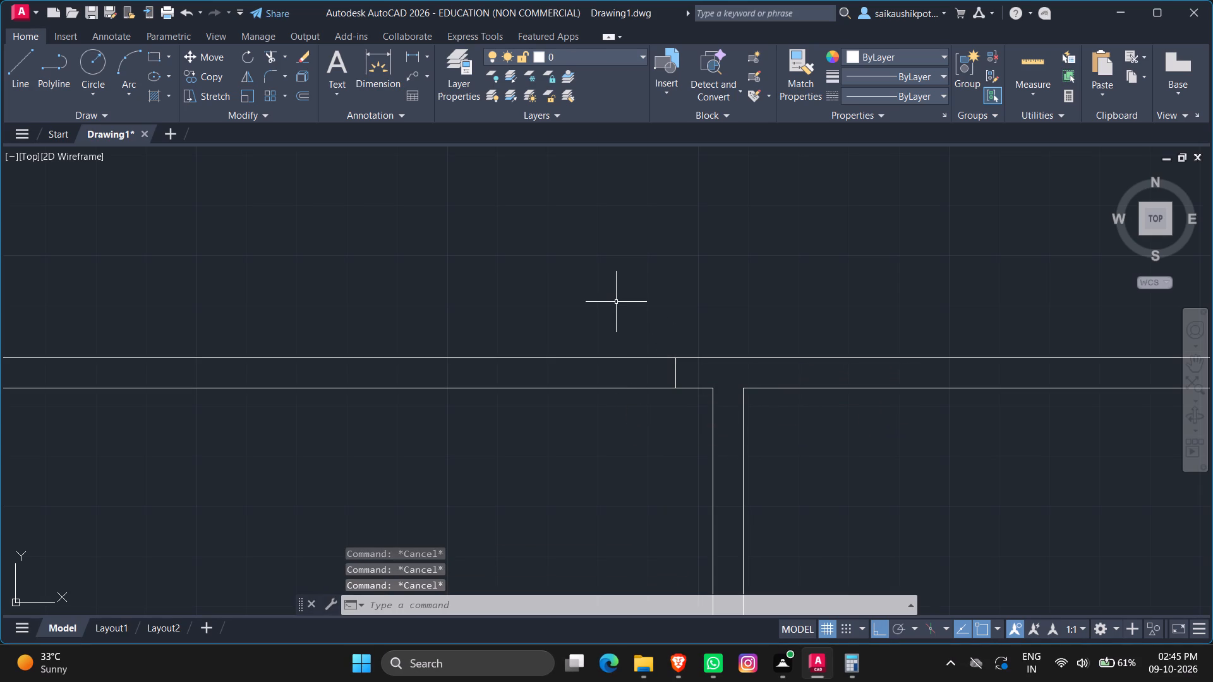
pyautogui.press('Escape')
# Offset the jamb line just west of the second-third room partition 4' to the west.
pyautogui.press('o')
pyautogui.press('Return')
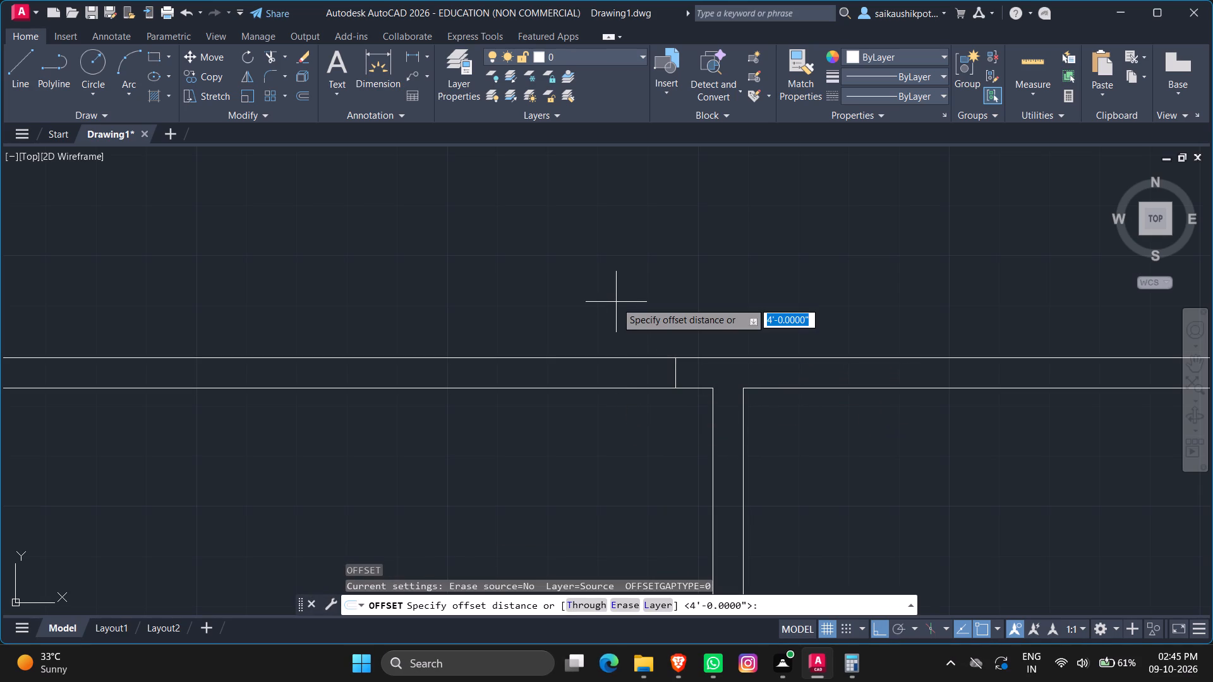
pyautogui.write("4'")
pyautogui.press('Return')
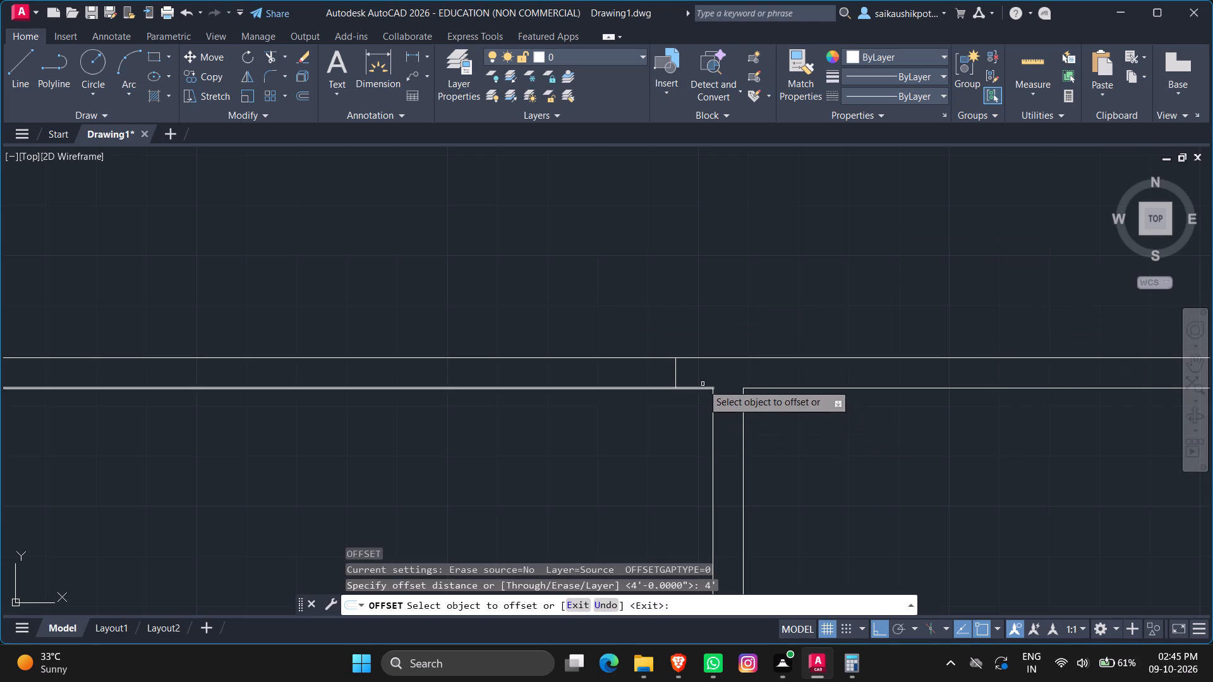
pyautogui.click(675, 373)
pyautogui.click(360, 451)
pyautogui.press('Escape')
pyautogui.press('Escape')
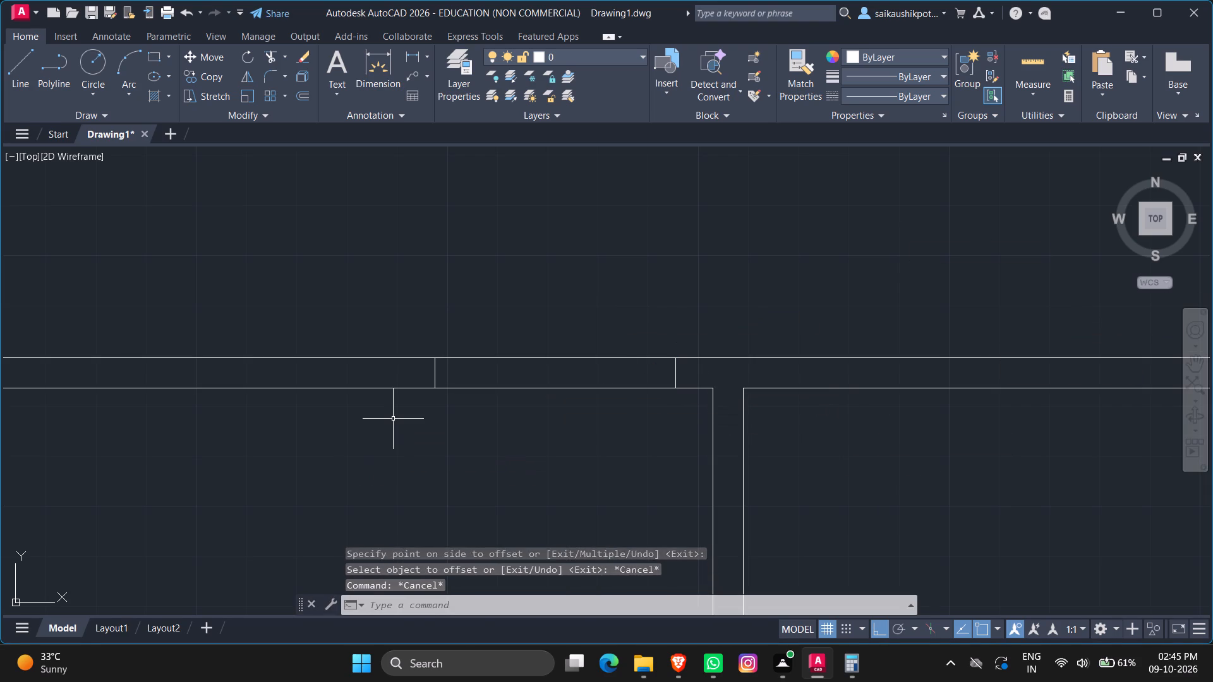
pyautogui.press('Escape')
pyautogui.press('Escape')
pyautogui.press('Escape')
# Trim both corridor wall lines between these jamb lines to open the second small south room's eastern door opening.
pyautogui.write('TR')
pyautogui.press('Return')
pyautogui.press('Return')
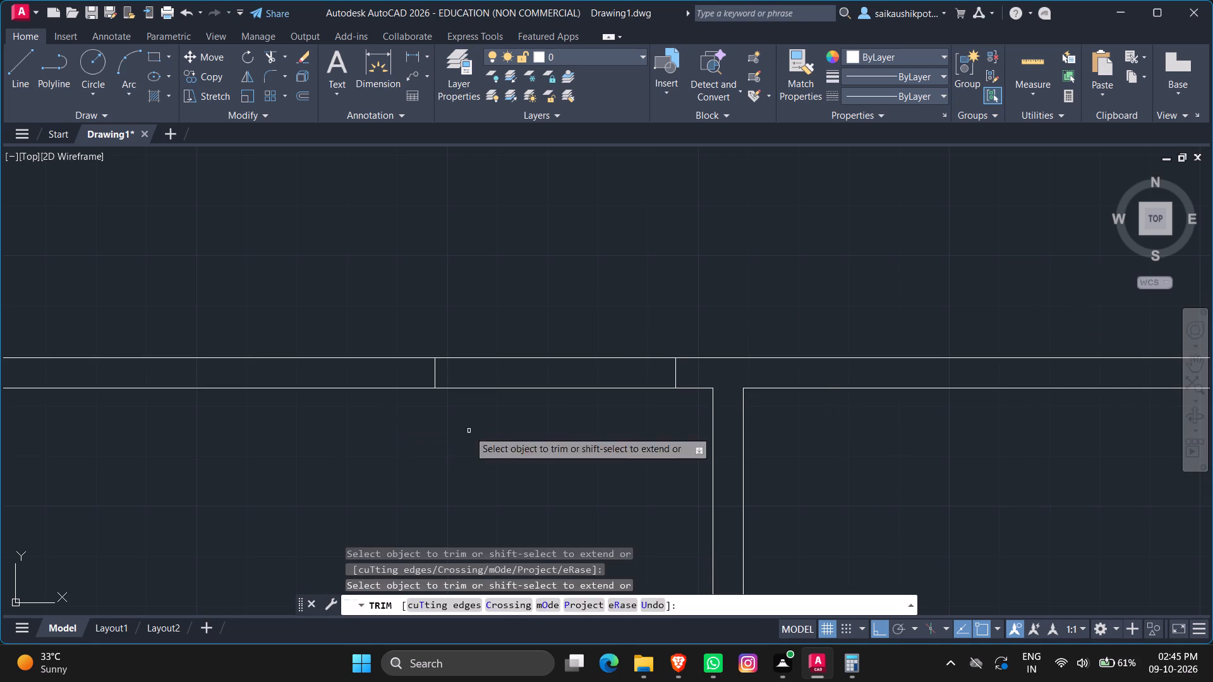
pyautogui.moveTo(497, 436); pyautogui.dragTo(493, 421)
pyautogui.click(492, 339)
pyautogui.press('Escape')
# Draw a jamb line across the corridor wall just east of the second-third room partition, and trim it to the wall faces.
pyautogui.scroll(-3, 486, 376)
pyautogui.scroll(-1, 550, 424)
pyautogui.scroll(2, 558, 403)
pyautogui.press('Escape')
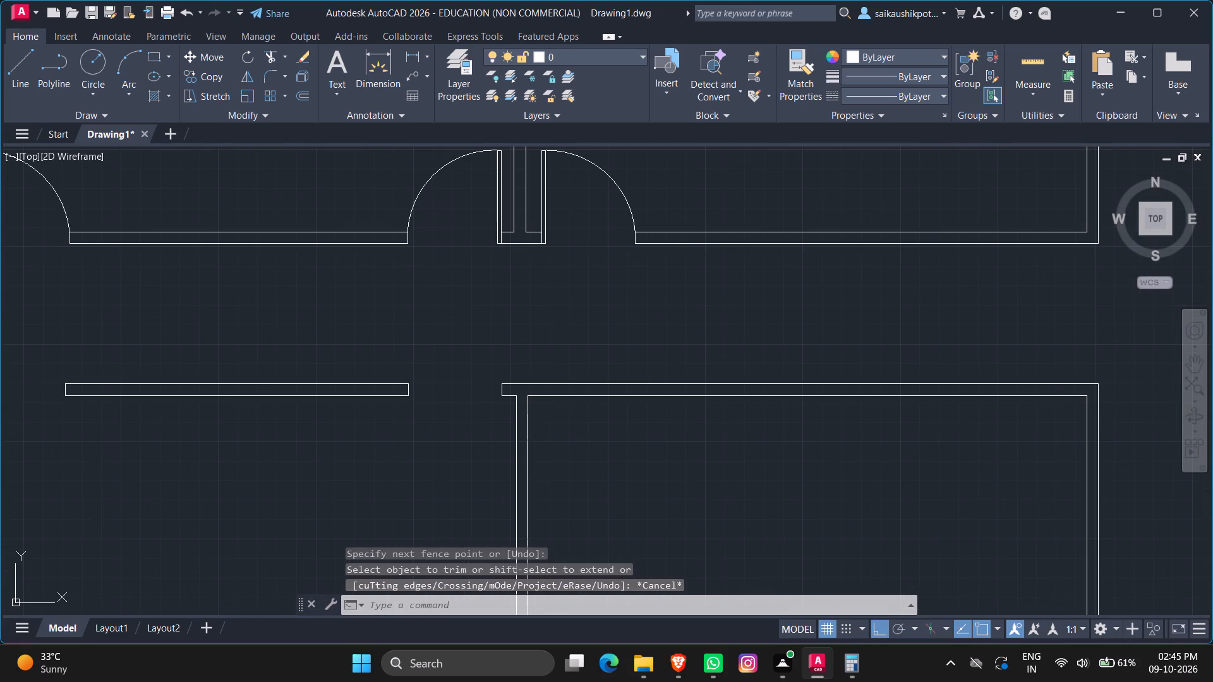
pyautogui.press('Escape')
pyautogui.press('Escape')
pyautogui.press('l')
pyautogui.press('Return')
pyautogui.scroll(1, 556, 438)
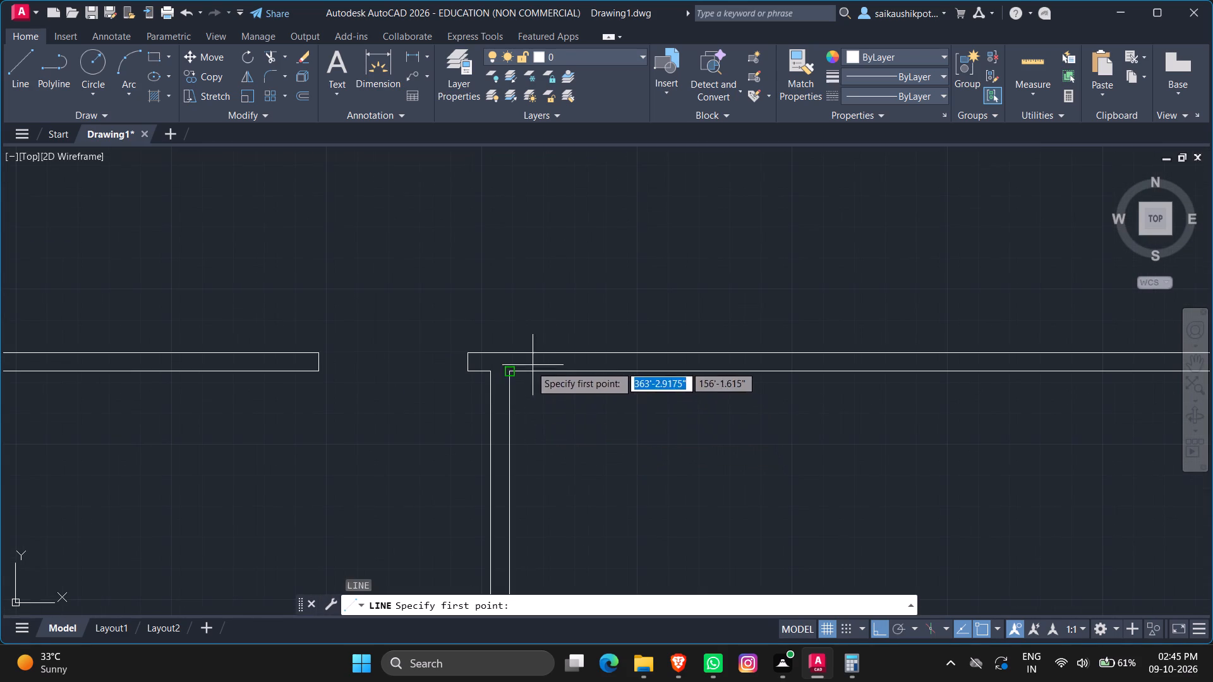
pyautogui.click(530, 384)
pyautogui.click(536, 332)
pyautogui.press('Escape')
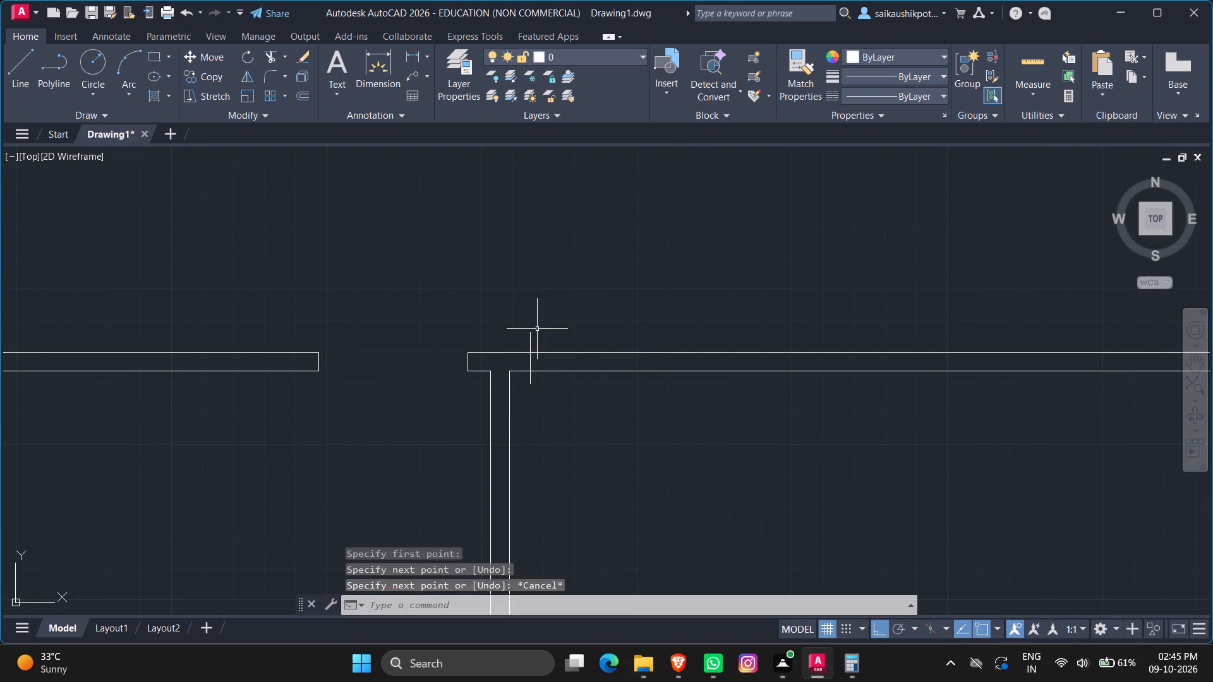
pyautogui.write('TR')
pyautogui.press('Return')
pyautogui.press('Return')
pyautogui.scroll(2, 527, 388)
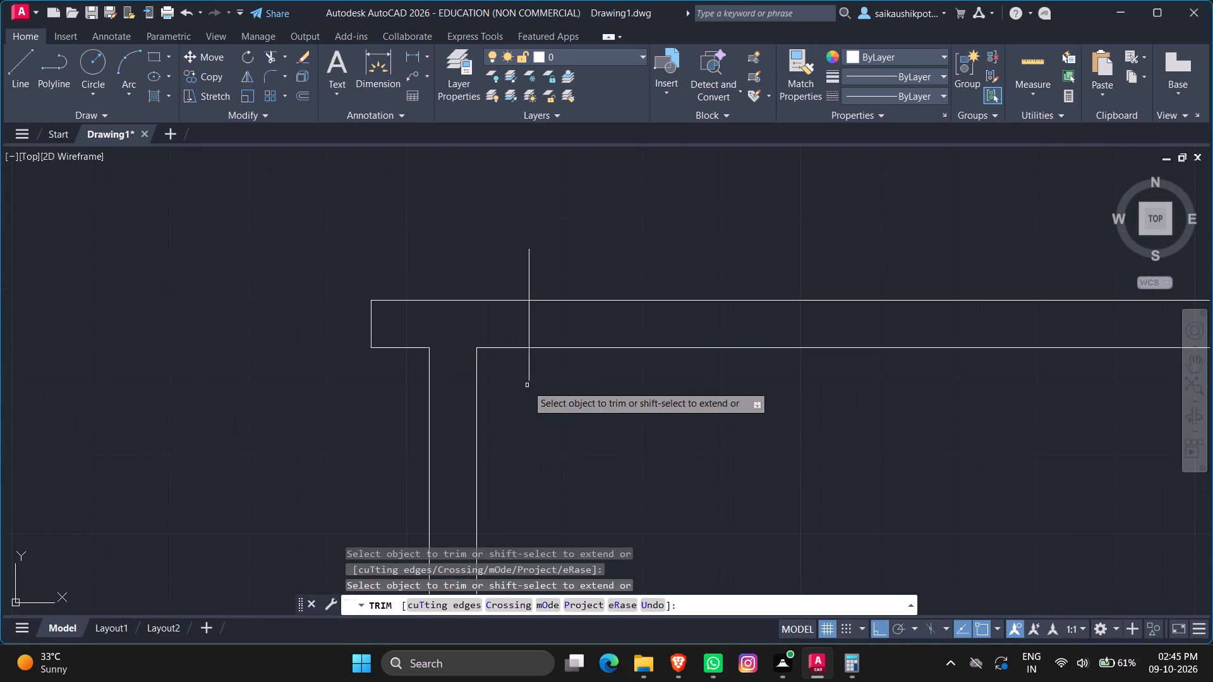
pyautogui.click(527, 375)
pyautogui.click(527, 280)
pyautogui.scroll(-3, 533, 291)
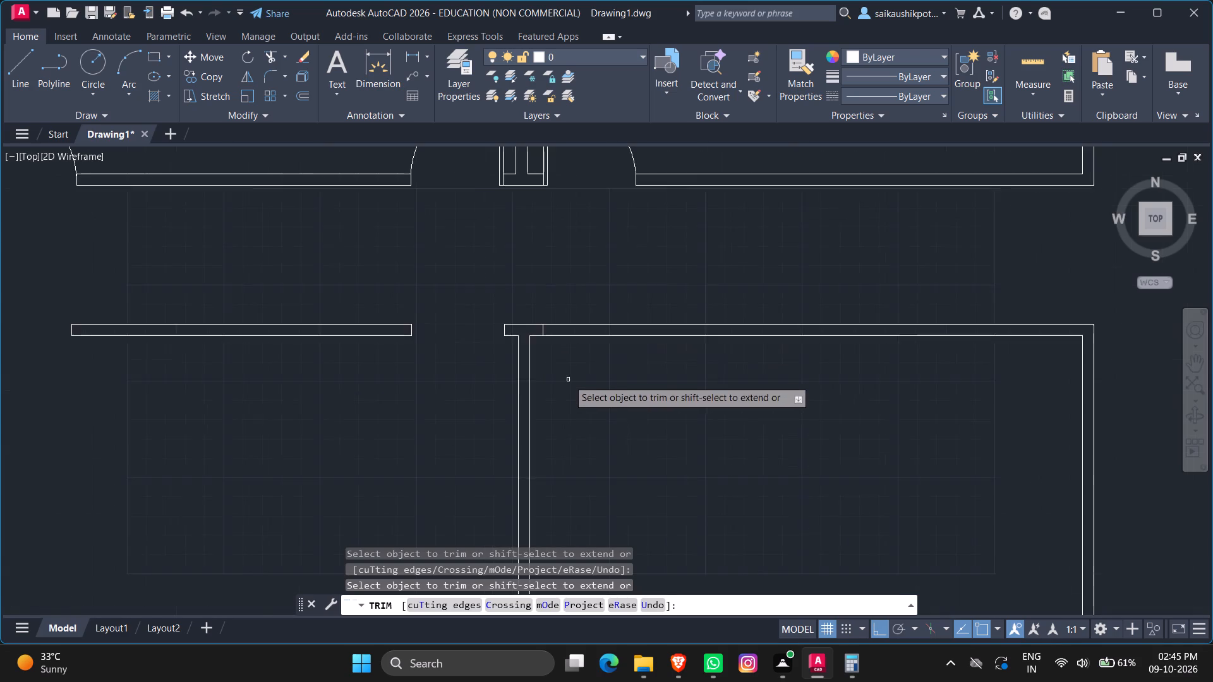
pyautogui.scroll(-2, 568, 380)
pyautogui.press('Escape')
pyautogui.press('Escape')
pyautogui.press('Escape')
# Offset the jamb line just east of the second-third room partition 4' to the east.
pyautogui.press('o')
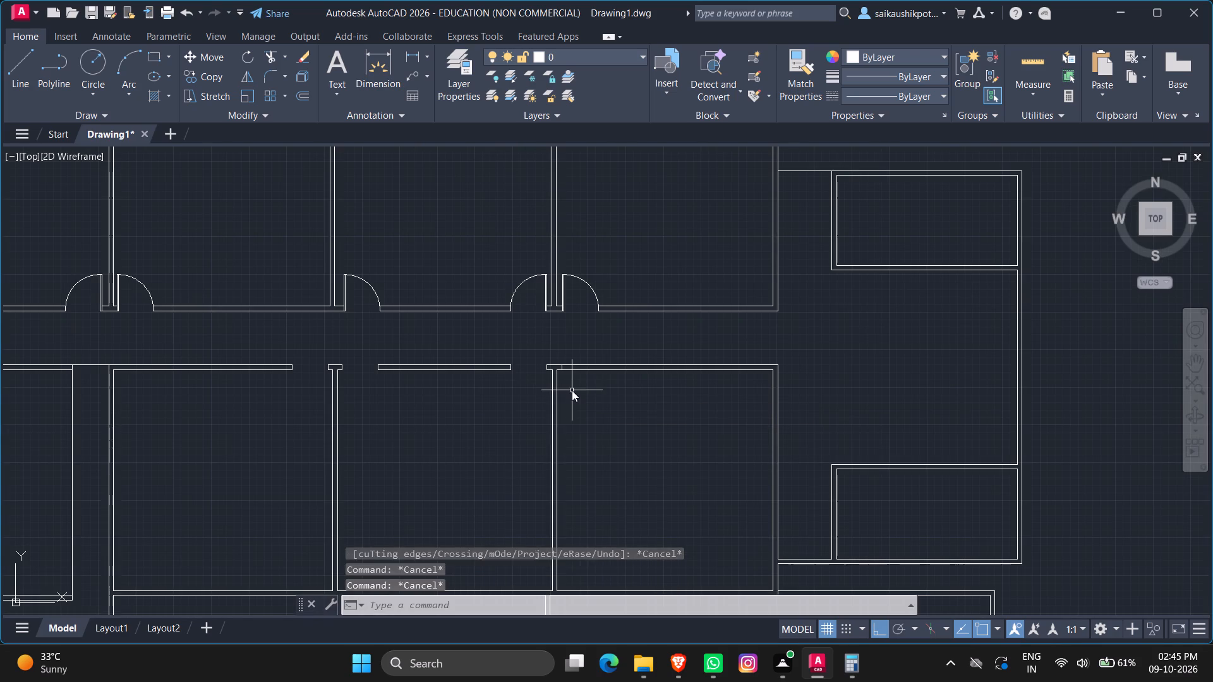
pyautogui.press('Return')
pyautogui.write("4'")
pyautogui.press('Return')
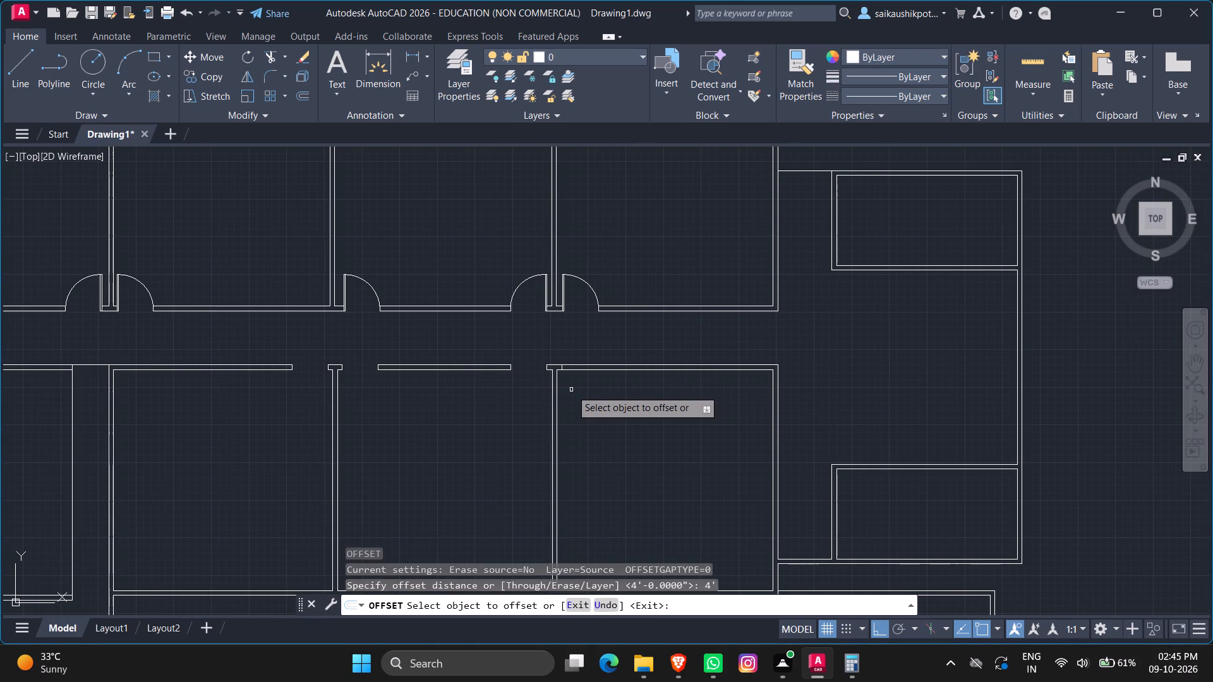
pyautogui.scroll(3, 578, 356)
pyautogui.scroll(2, 558, 413)
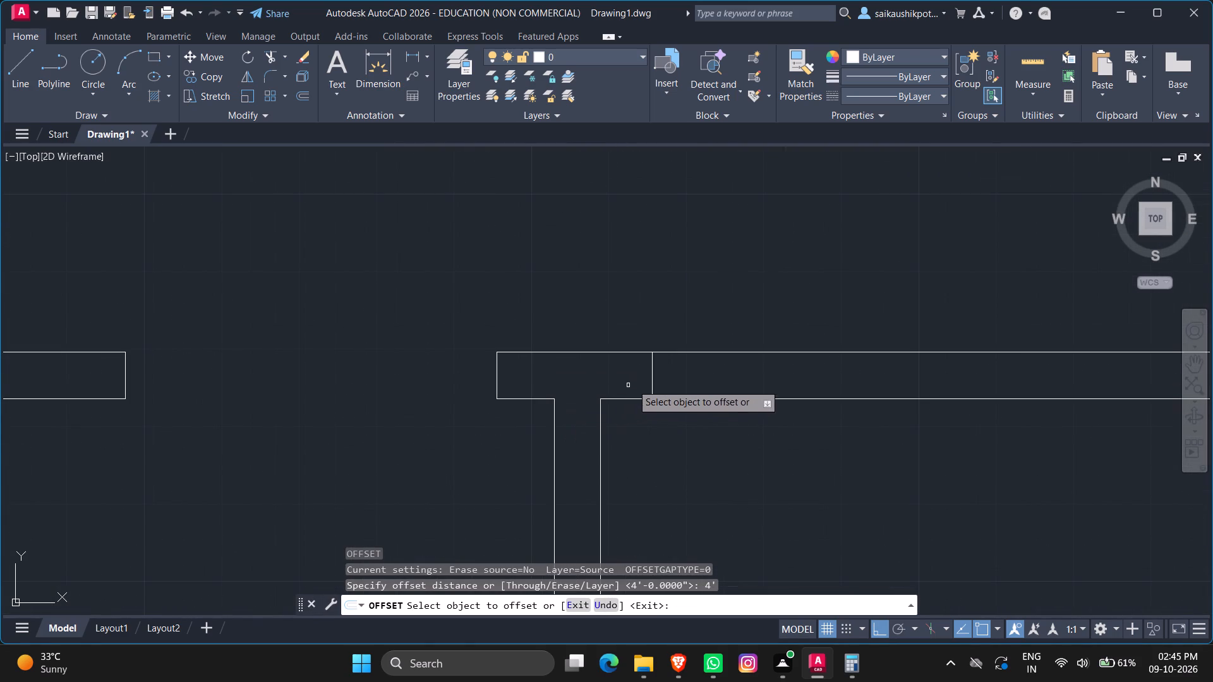
pyautogui.click(651, 379)
pyautogui.scroll(1, 716, 462)
pyautogui.scroll(-1, 721, 468)
pyautogui.click(852, 460)
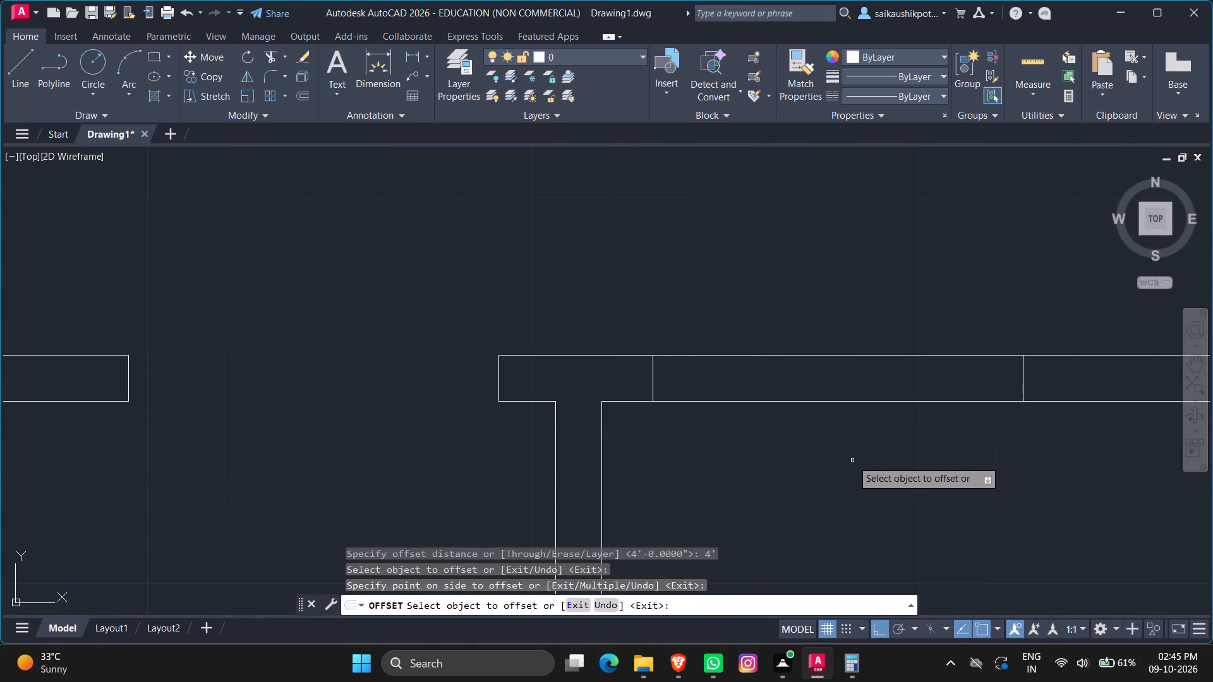
pyautogui.scroll(-1, 852, 460)
pyautogui.press('Escape')
pyautogui.press('Escape')
pyautogui.press('Escape')
# Trim both corridor wall lines between these jamb lines to open the third small south room's door opening.
pyautogui.write('TR')
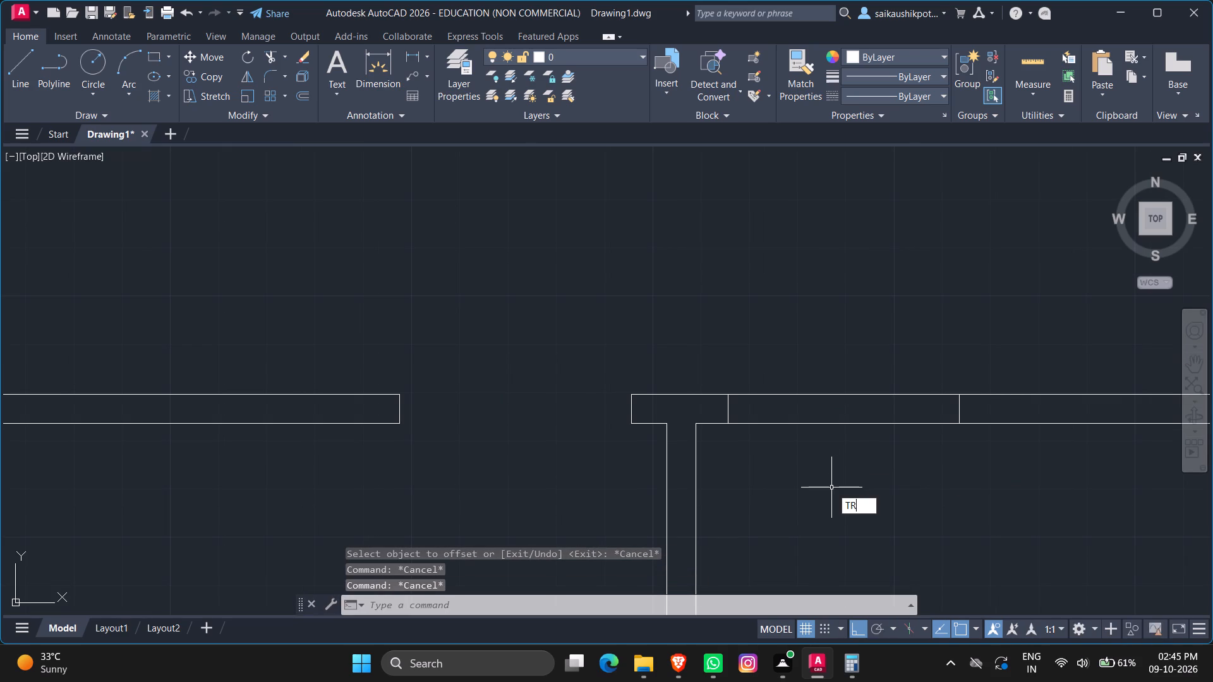
pyautogui.press('Return')
pyautogui.press('Return')
pyautogui.click(831, 493)
pyautogui.click(821, 321)
pyautogui.scroll(-4, 790, 436)
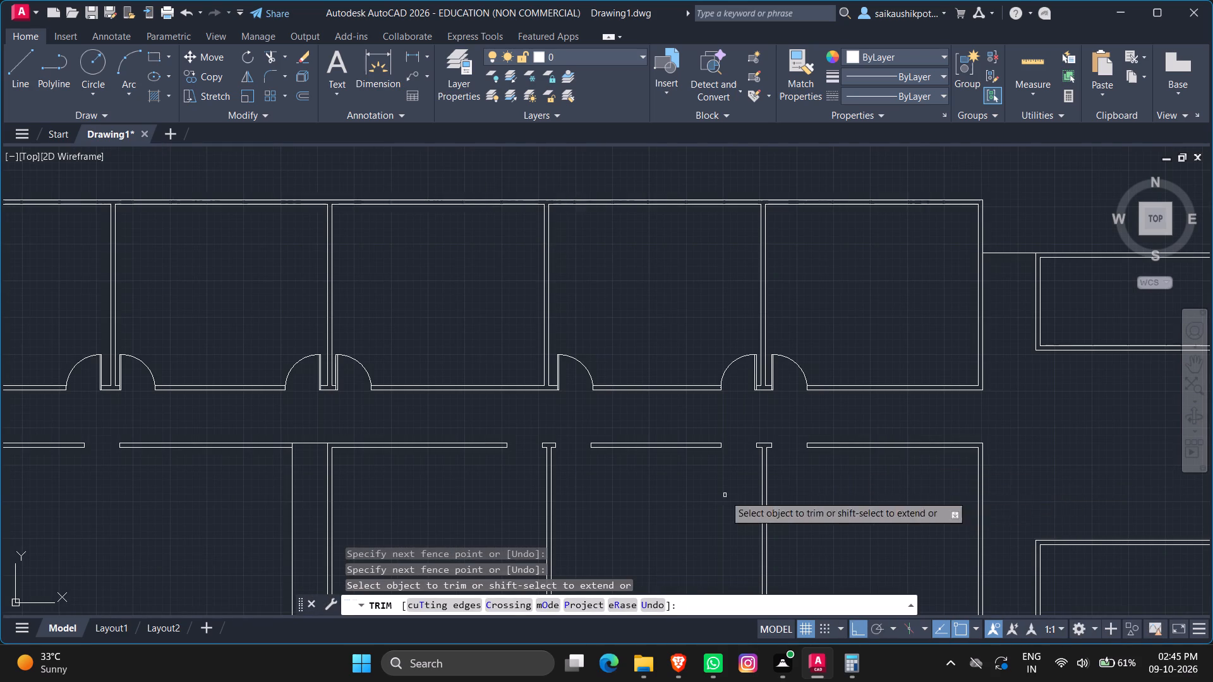
pyautogui.scroll(-2, 816, 417)
pyautogui.scroll(1, 609, 435)
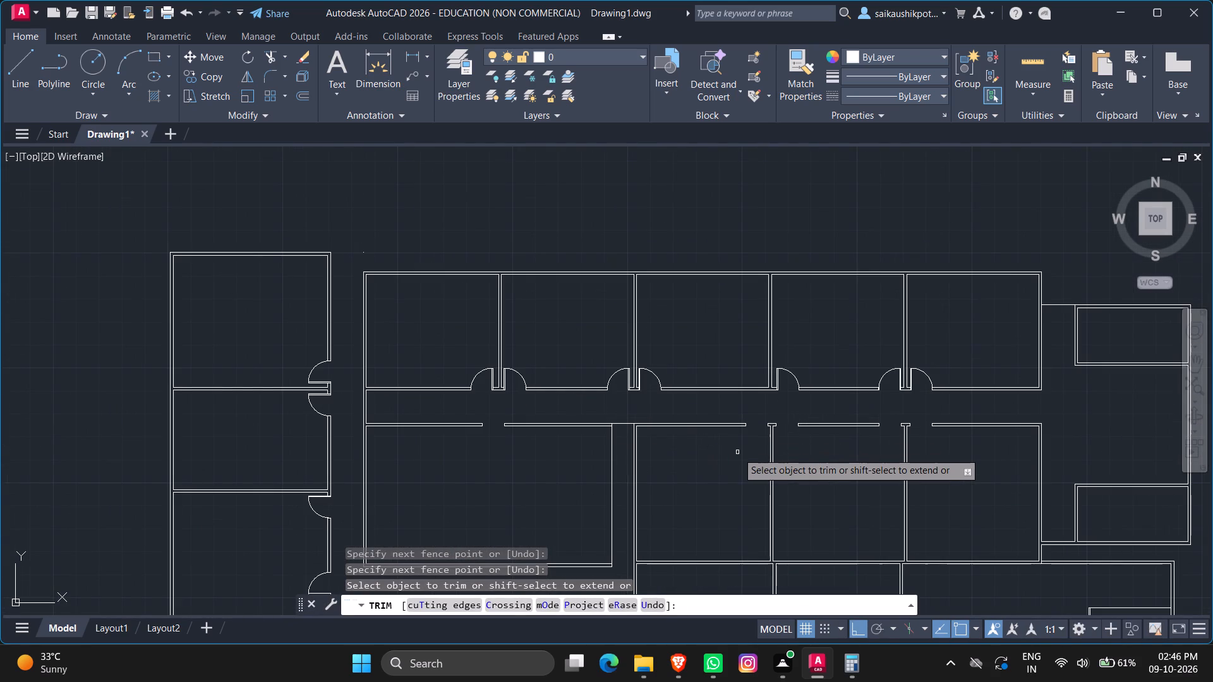
pyautogui.press('Escape')
pyautogui.press('Escape')
# Draw a 4' by 2" door leaf southward from the north corner of the first small south room's east jamb, closing its outline.
pyautogui.scroll(3, 793, 409)
pyautogui.scroll(1, 751, 457)
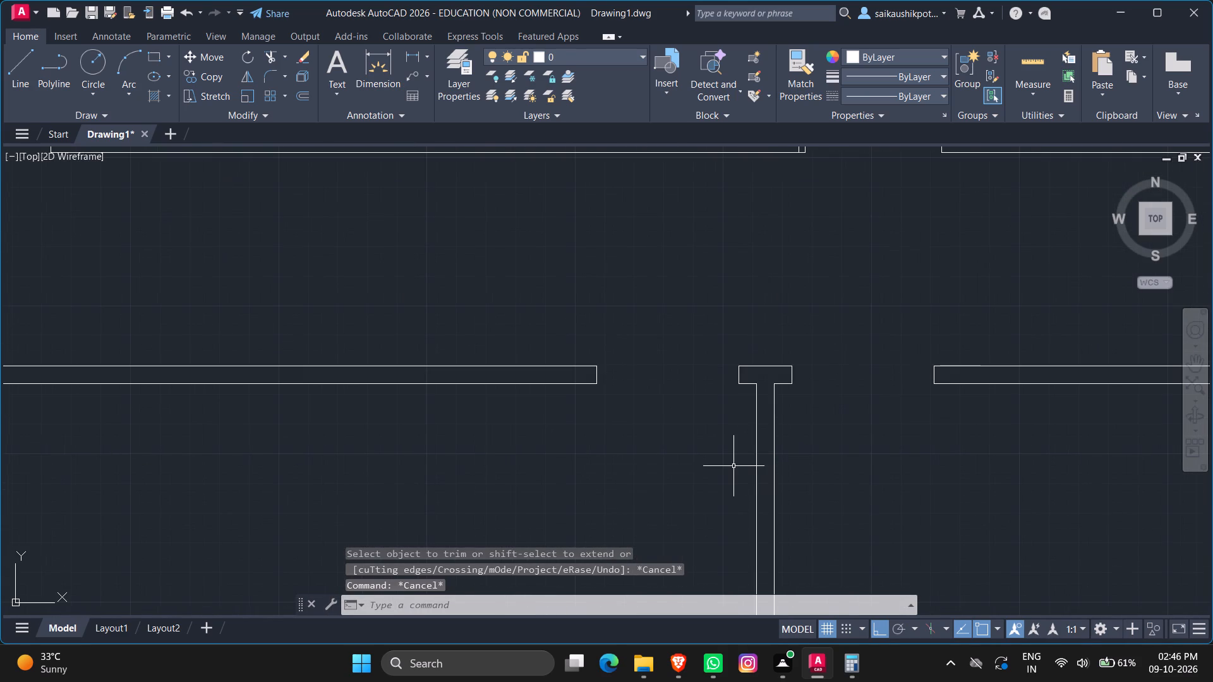
pyautogui.press('l')
pyautogui.press('Return')
pyautogui.click(741, 370)
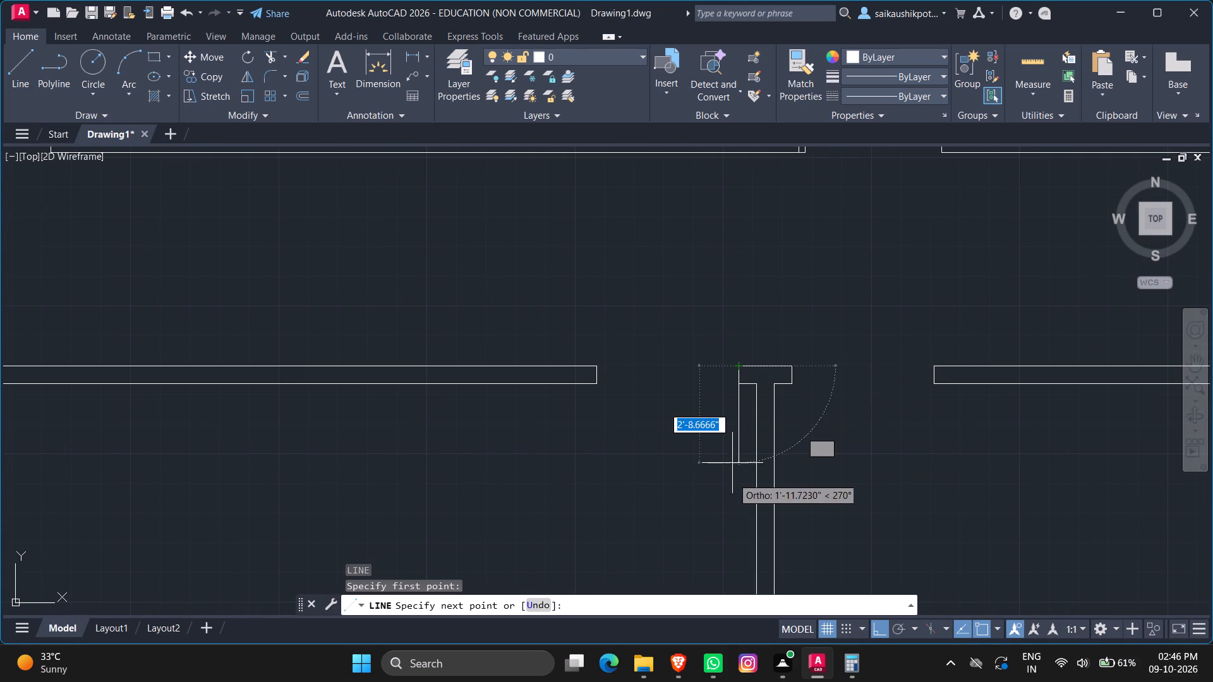
pyautogui.write("4'")
pyautogui.press('Return')
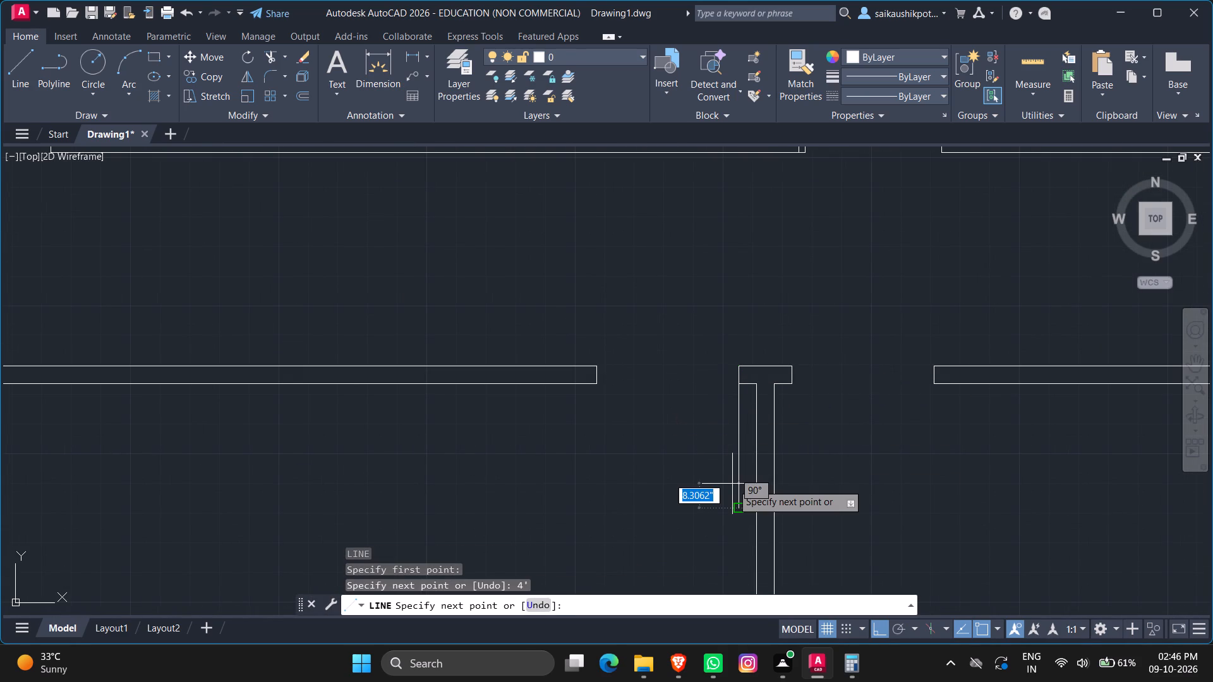
pyautogui.write('2"')
pyautogui.press('Return')
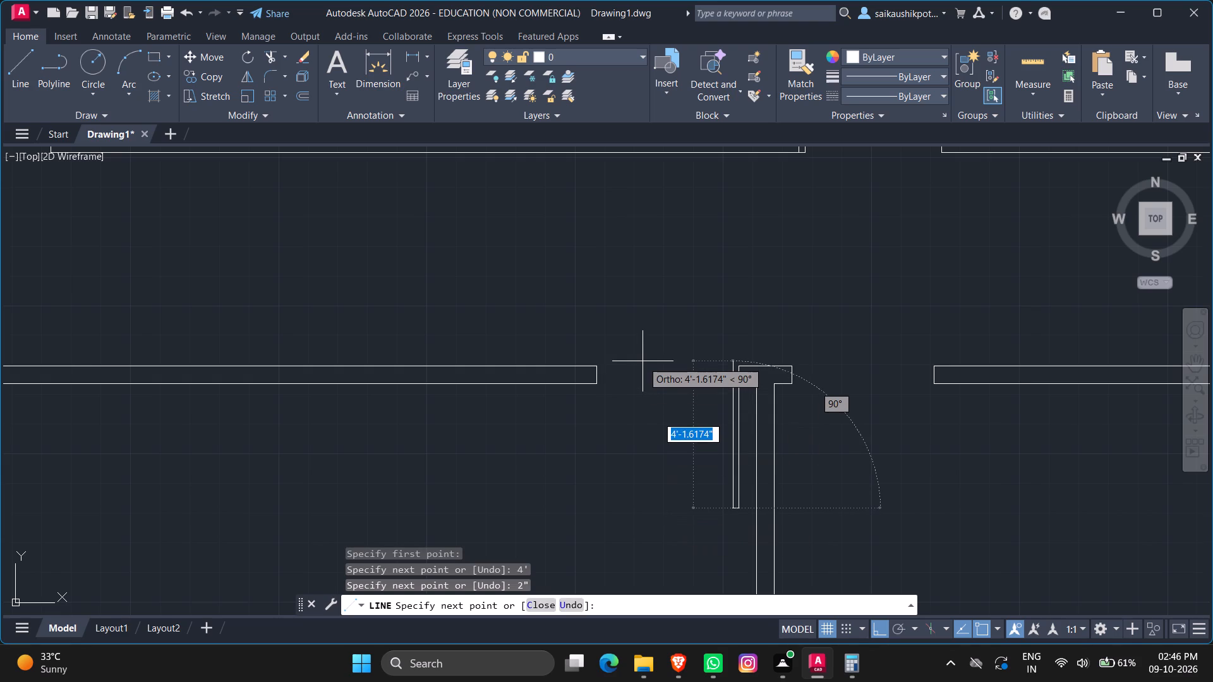
pyautogui.write("4'")
pyautogui.press('Return')
pyautogui.scroll(2, 706, 369)
pyautogui.click(787, 361)
pyautogui.press('Escape')
pyautogui.scroll(-3, 735, 333)
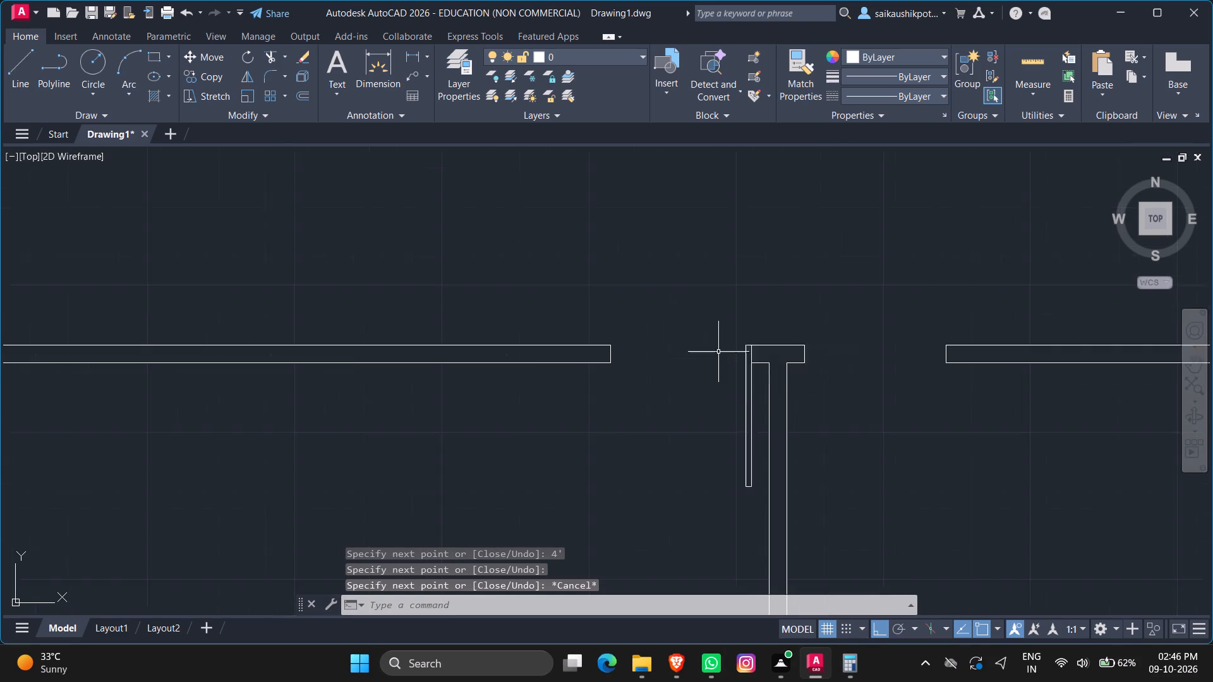
# Draw a 4' by 2" door leaf southward from the north corner of the second small south room's west jamb, closing its outline.
pyautogui.scroll(-1, 714, 359)
pyautogui.press('l')
pyautogui.press('Return')
pyautogui.scroll(1, 749, 404)
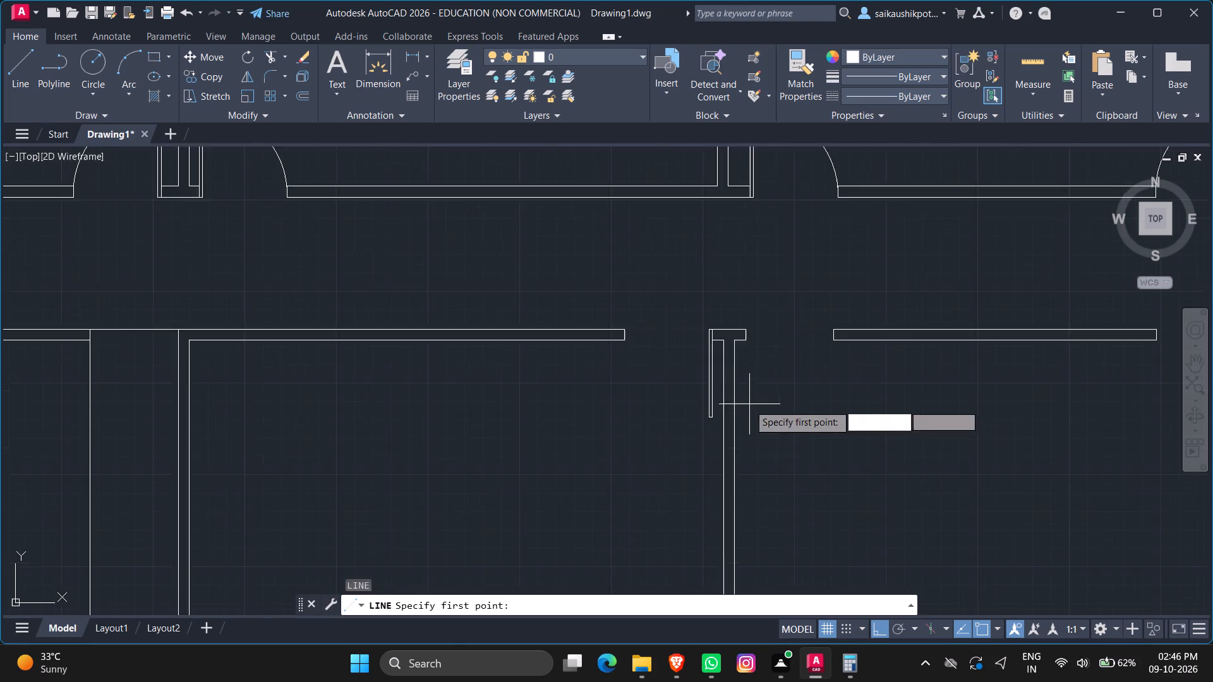
pyautogui.scroll(2, 748, 393)
pyautogui.moveTo(738, 242); pyautogui.dragTo(733, 297)
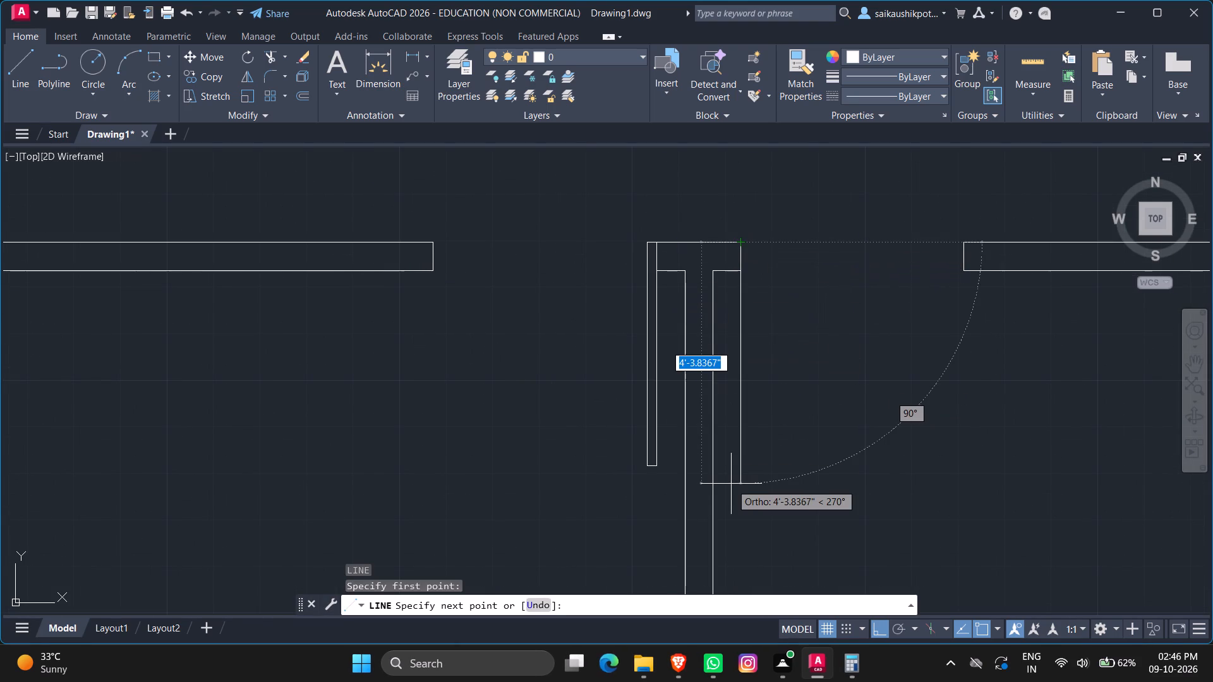
pyautogui.write("4'")
pyautogui.press('Return')
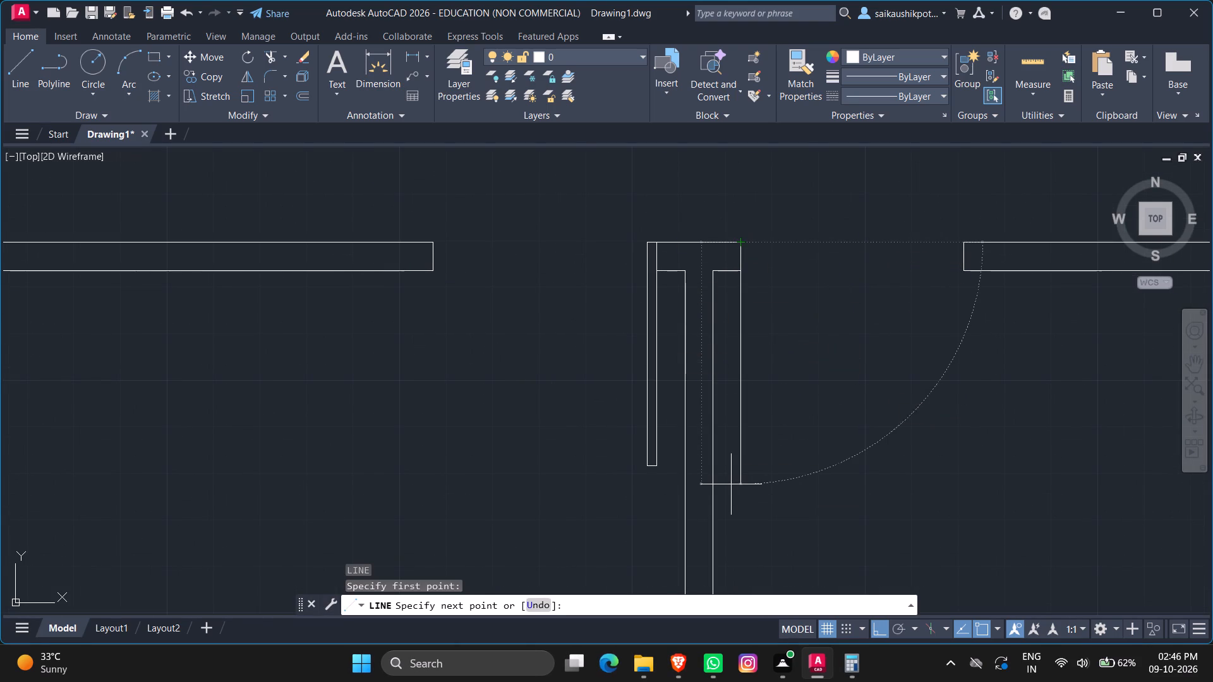
pyautogui.press('2')
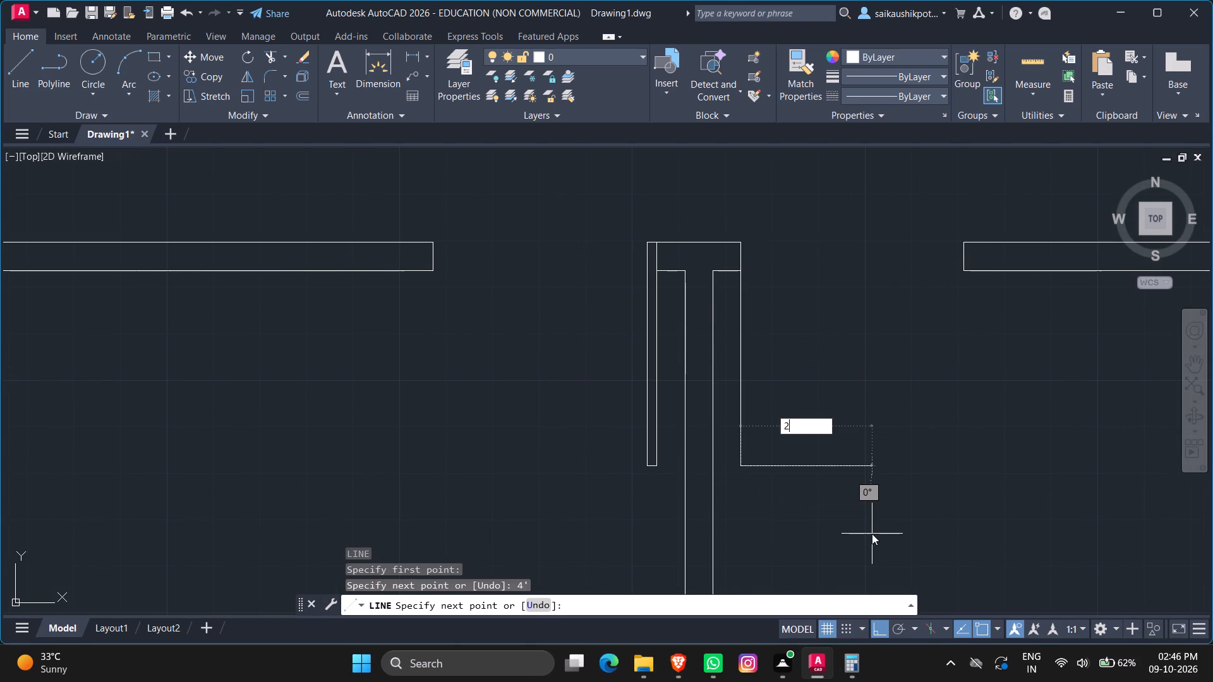
pyautogui.hotkey('shift', '"')
pyautogui.press('Return')
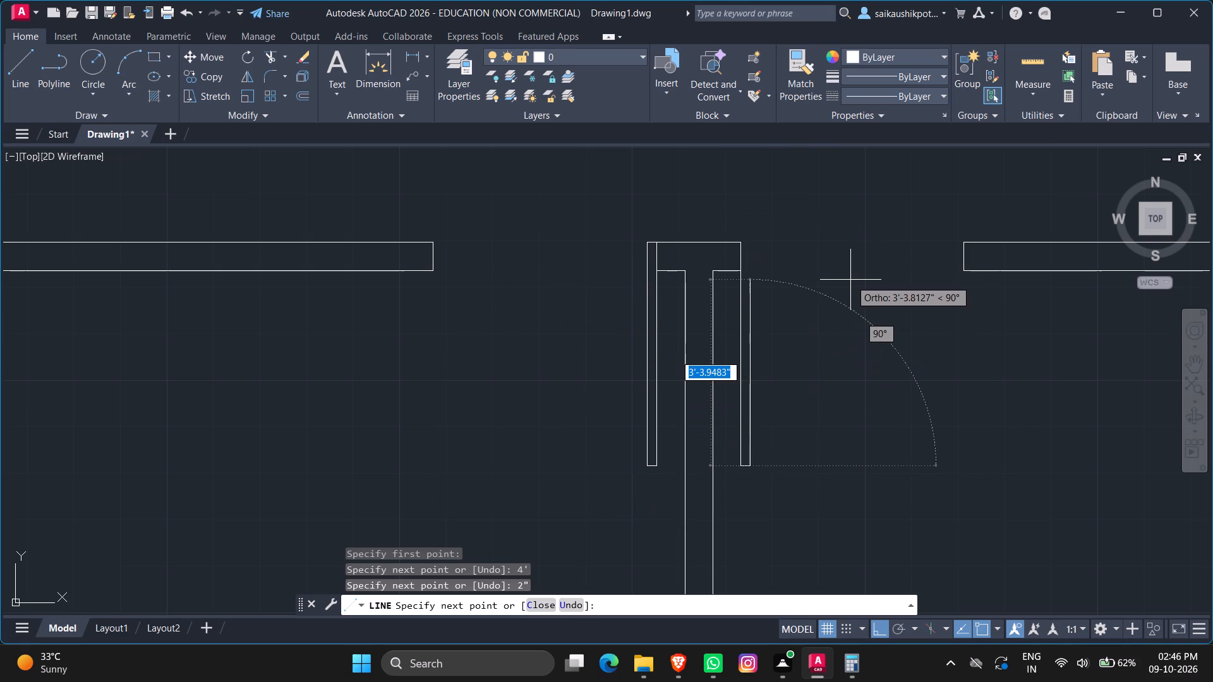
pyautogui.write("4'")
pyautogui.press('Return')
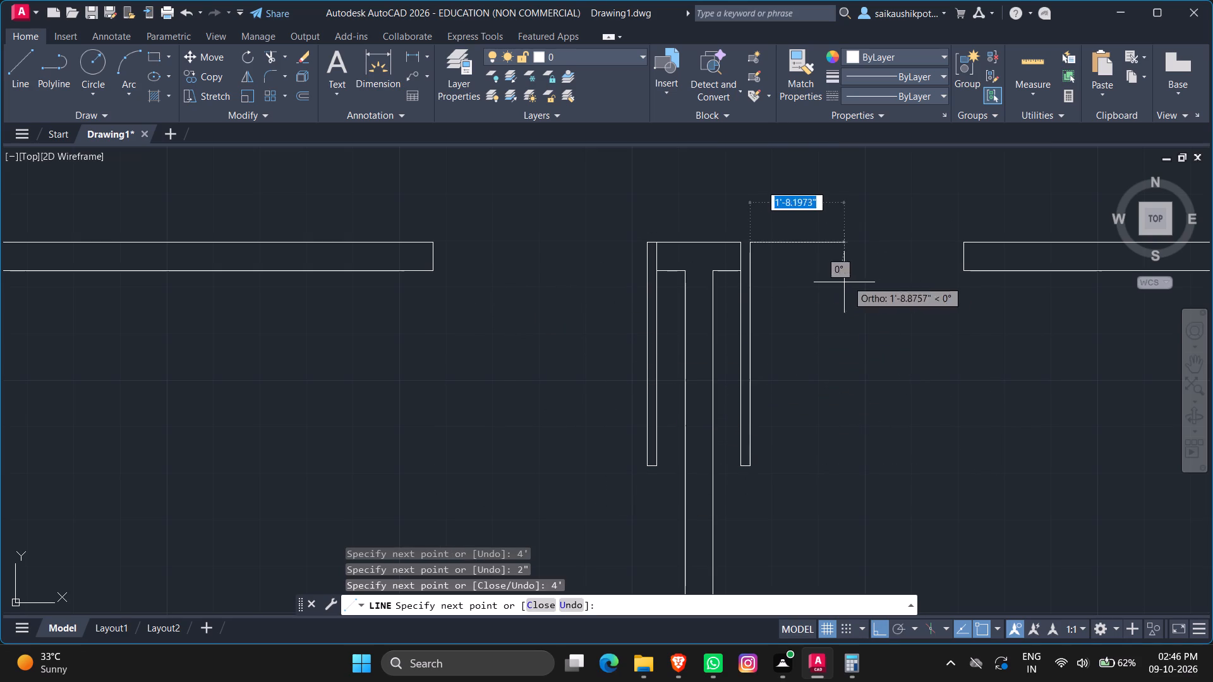
pyautogui.scroll(2, 769, 272)
pyautogui.click(718, 205)
pyautogui.press('Escape')
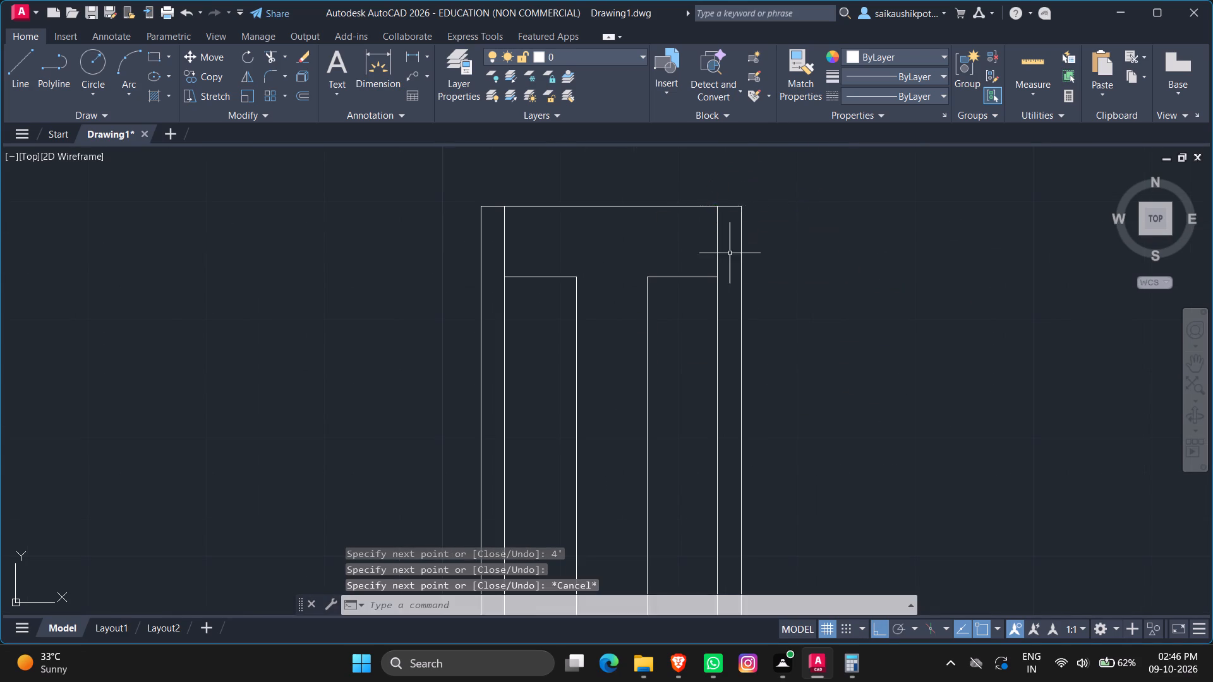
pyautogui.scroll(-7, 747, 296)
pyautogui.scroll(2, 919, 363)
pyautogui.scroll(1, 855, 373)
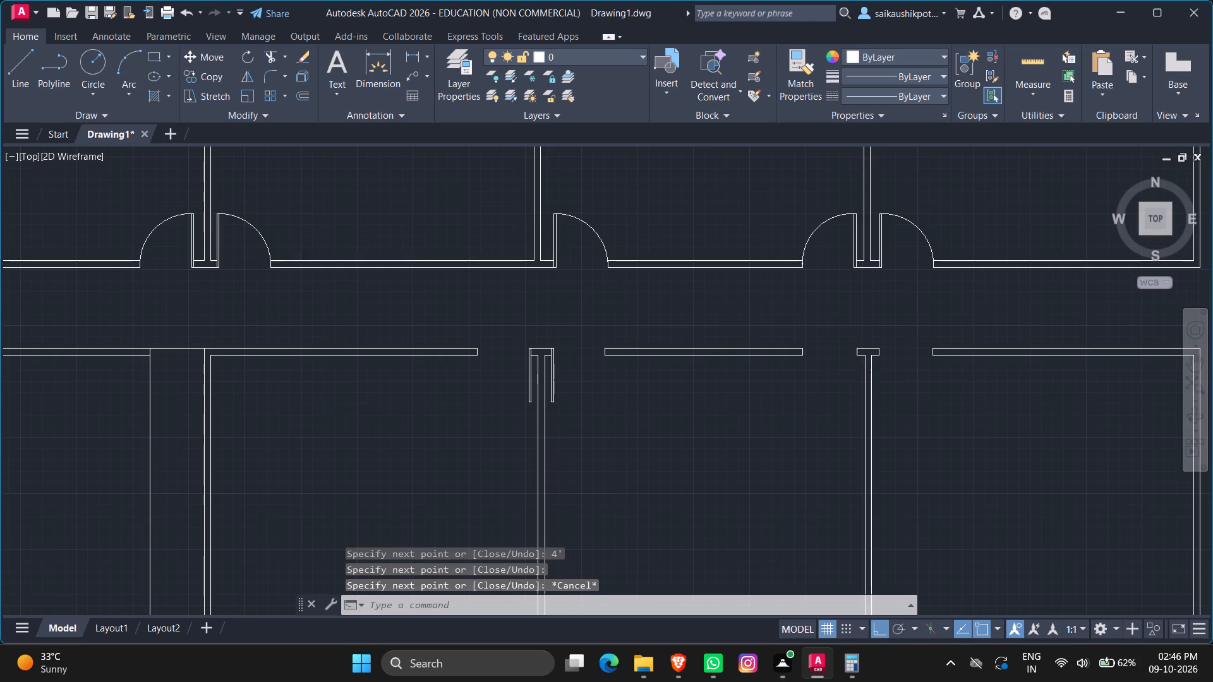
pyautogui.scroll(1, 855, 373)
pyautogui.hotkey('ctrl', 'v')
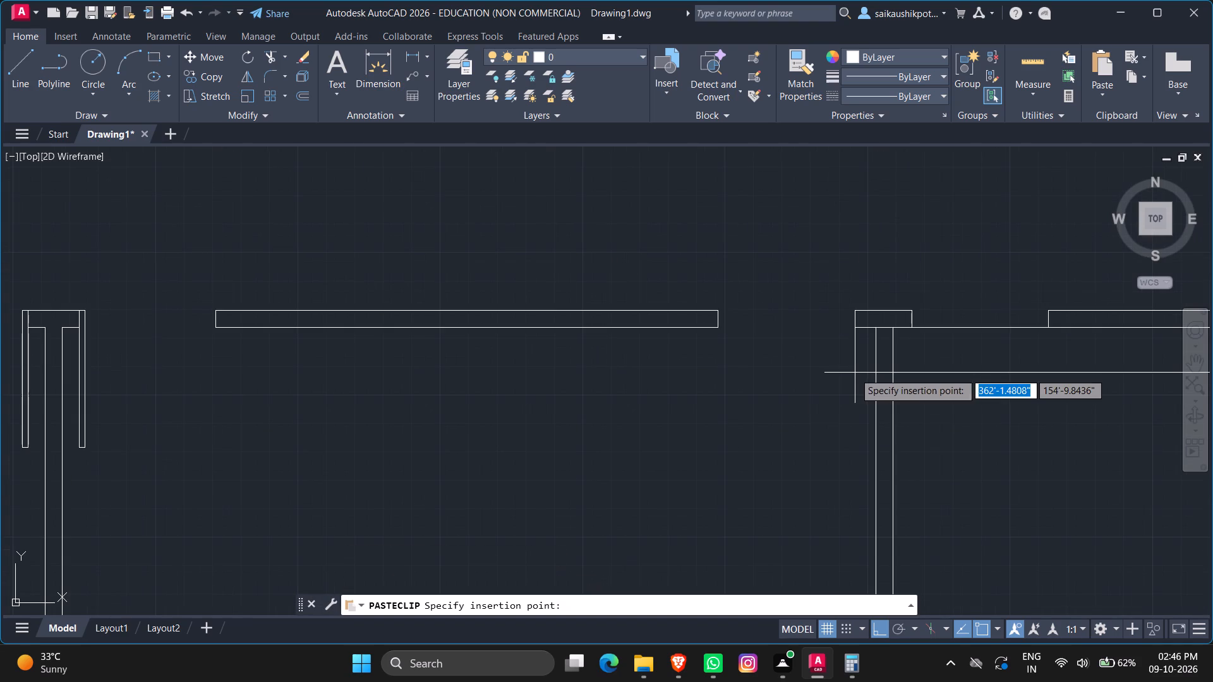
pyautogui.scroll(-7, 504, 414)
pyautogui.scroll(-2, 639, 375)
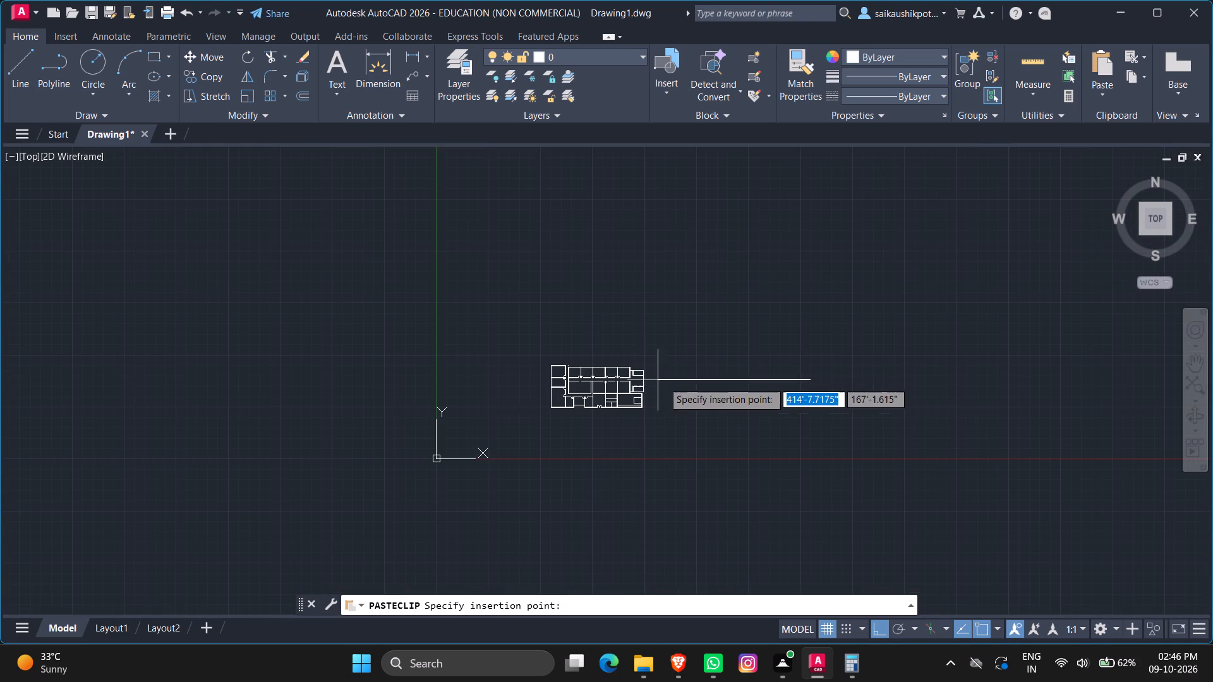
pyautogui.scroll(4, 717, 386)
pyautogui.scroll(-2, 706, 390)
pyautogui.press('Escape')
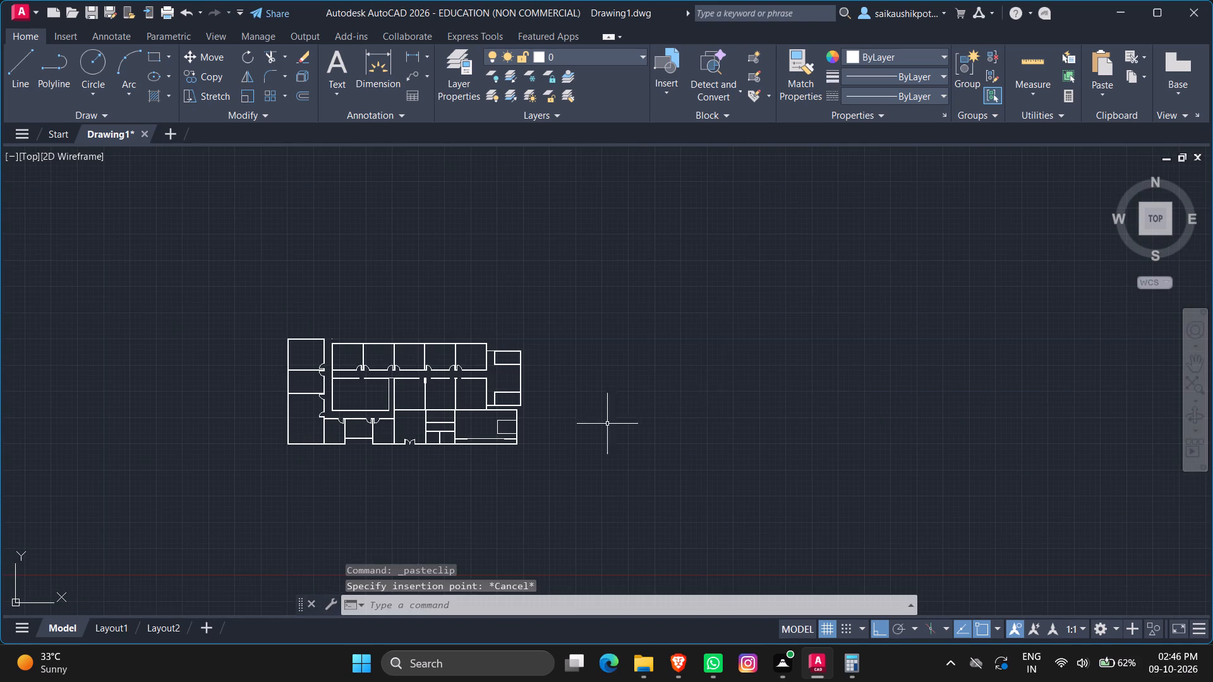
# Draw a 4' by 2" door leaf southward from the north corner of the second small south room's east jamb, closing its outline.
pyautogui.scroll(-2, 638, 422)
pyautogui.scroll(3, 534, 403)
pyautogui.scroll(2, 643, 445)
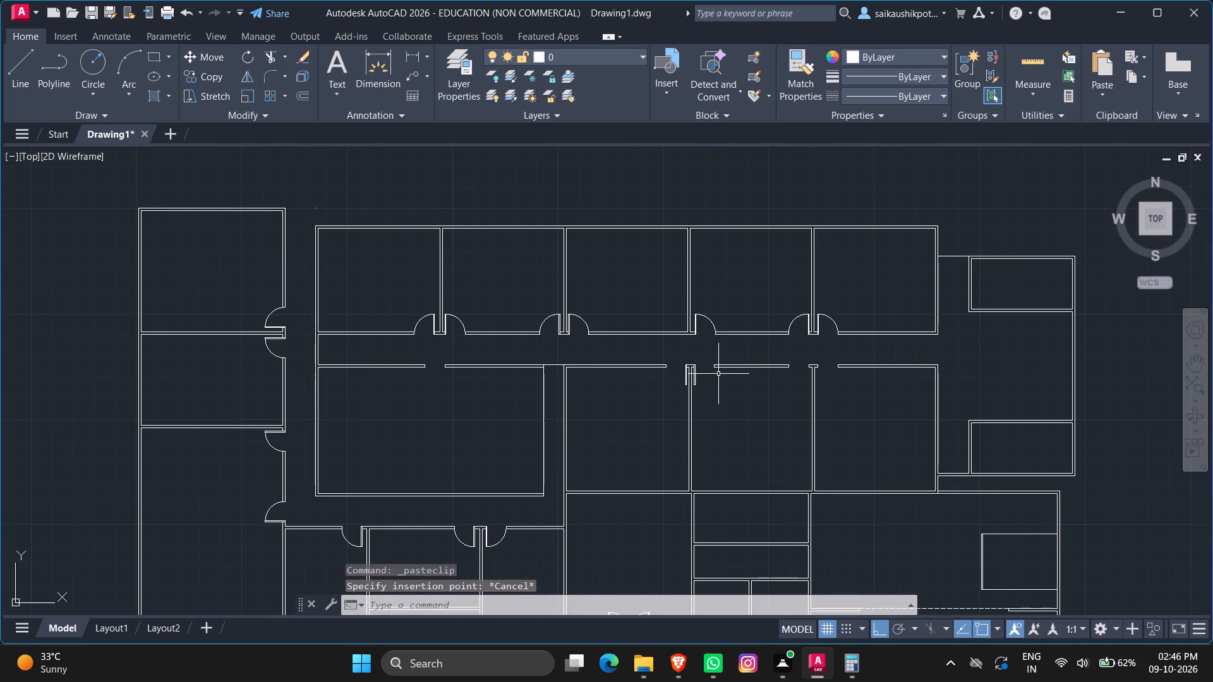
pyautogui.scroll(5, 814, 371)
pyautogui.scroll(-1, 745, 402)
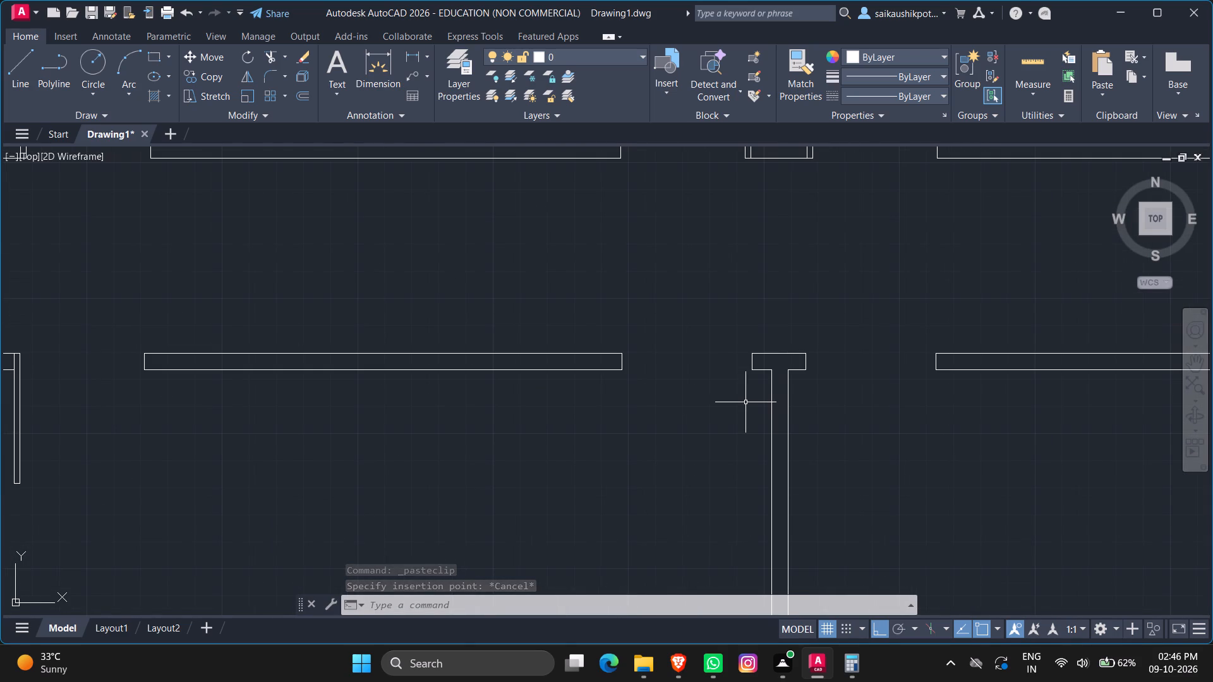
pyautogui.press('l')
pyautogui.press('Return')
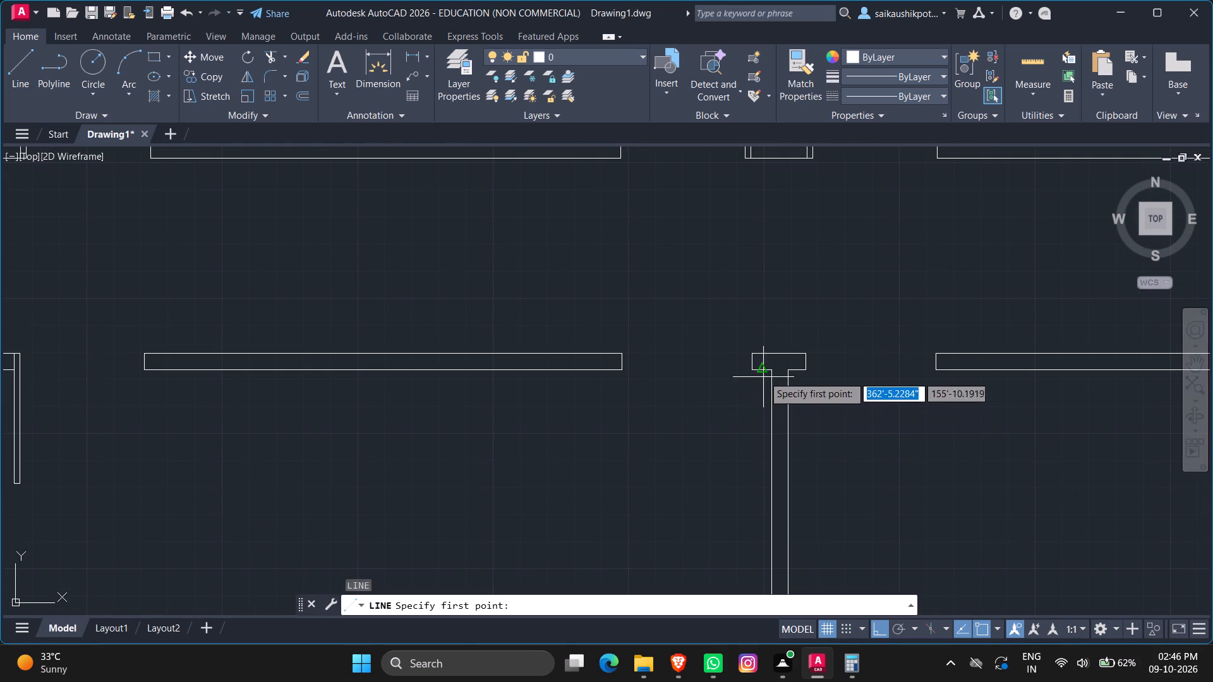
pyautogui.click(750, 354)
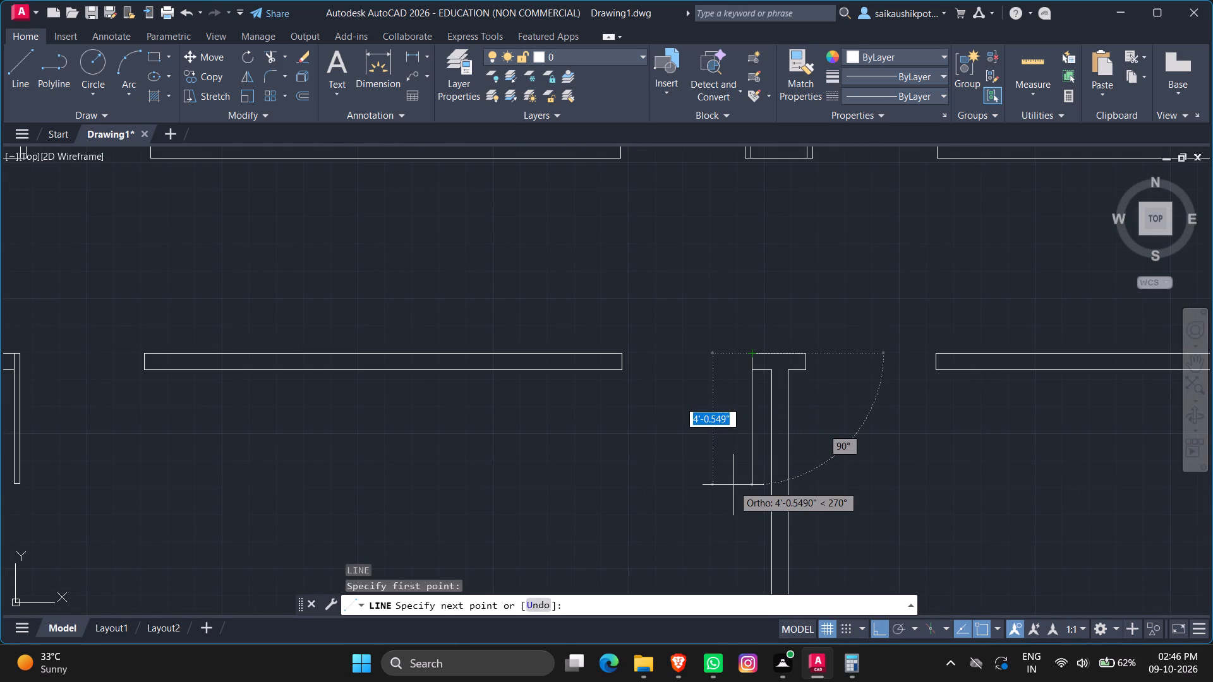
pyautogui.write("4'")
pyautogui.press('Return')
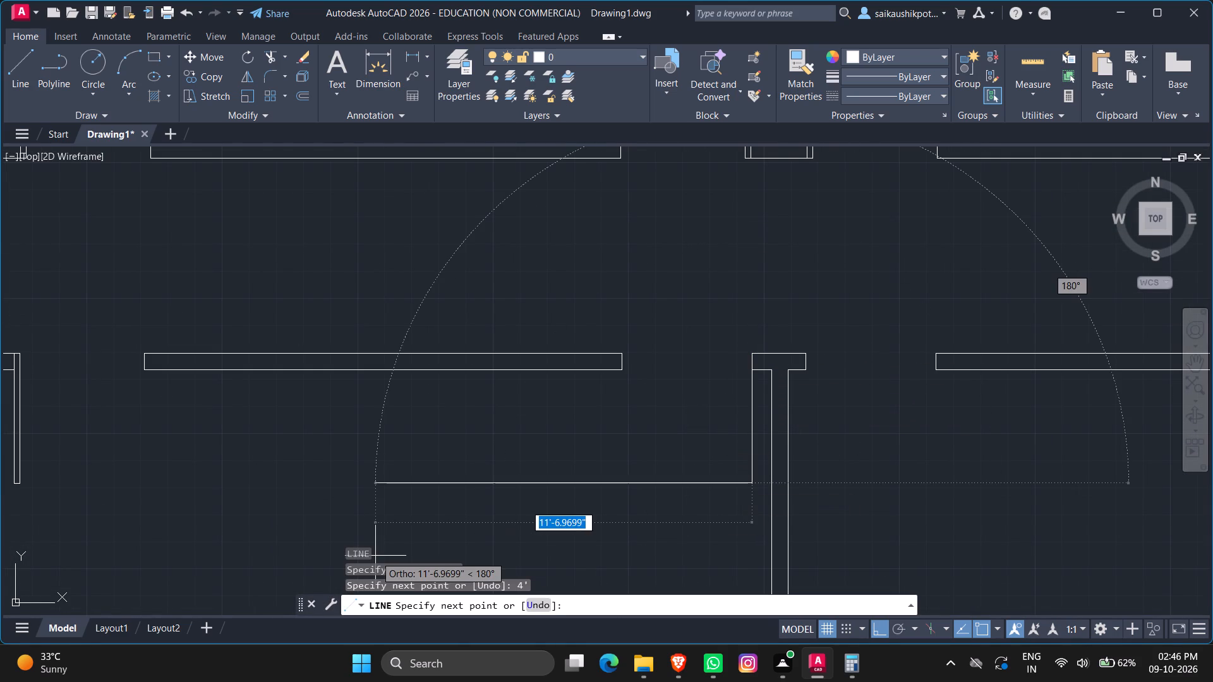
pyautogui.press('2')
pyautogui.hotkey('shift', '"')
pyautogui.press('Return')
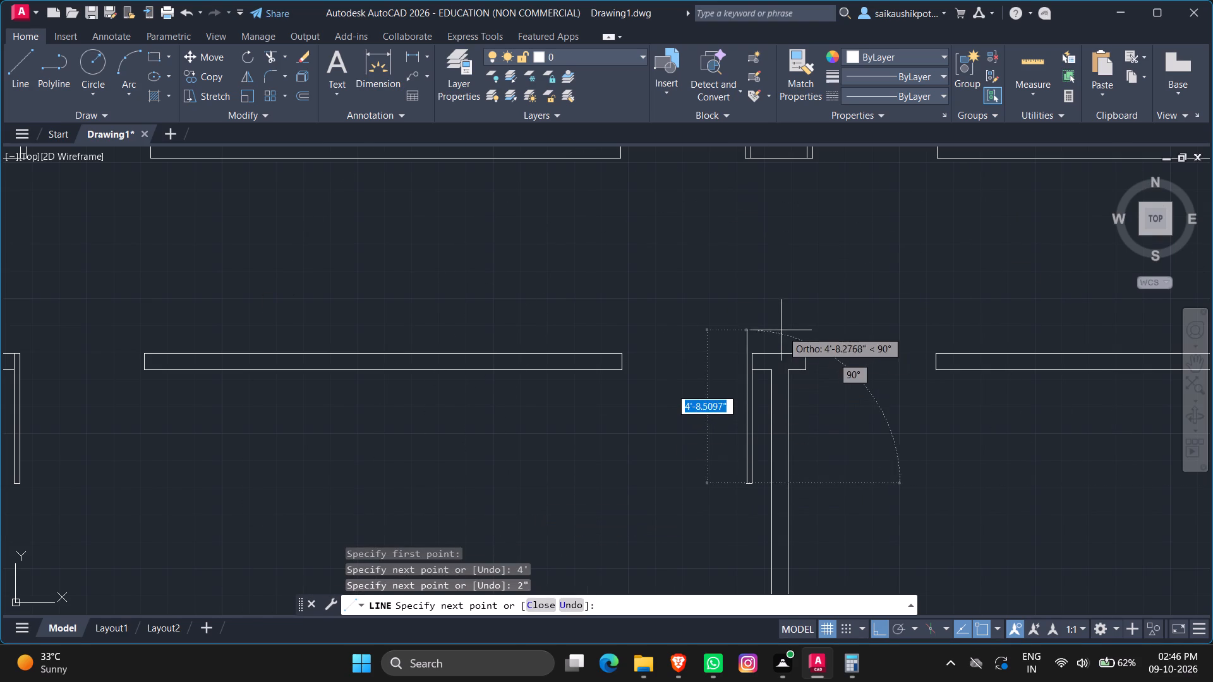
pyautogui.write("4'")
pyautogui.press('Return')
pyautogui.scroll(3, 712, 323)
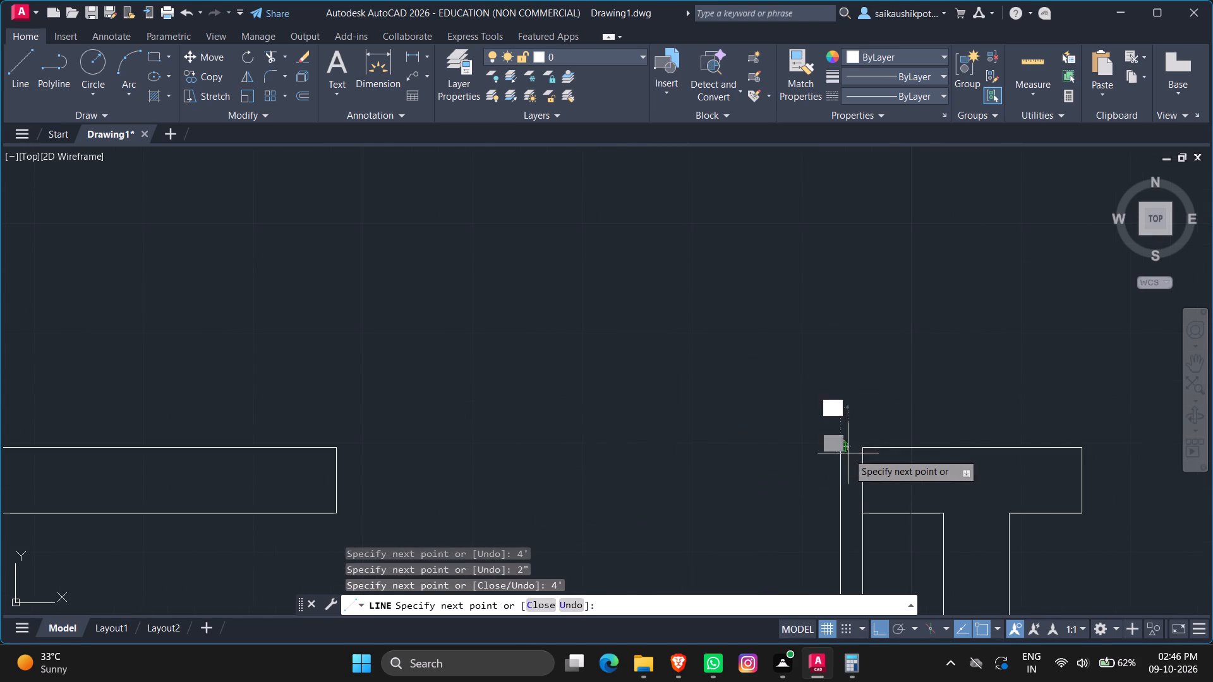
pyautogui.click(863, 450)
pyautogui.press('Escape')
# Draw a 4' by 2" door leaf southward from the north corner of the third small south room's west jamb, closing its outline.
pyautogui.scroll(-2, 695, 353)
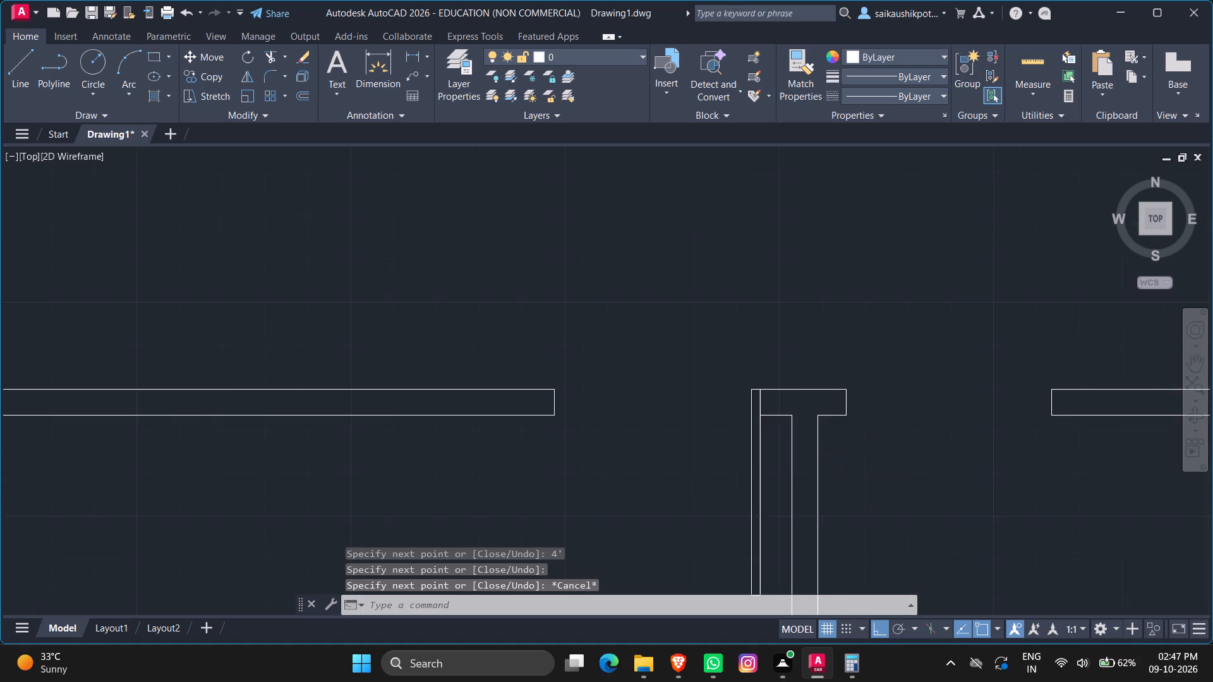
pyautogui.scroll(-2, 695, 353)
pyautogui.scroll(-1, 828, 421)
pyautogui.scroll(2, 825, 425)
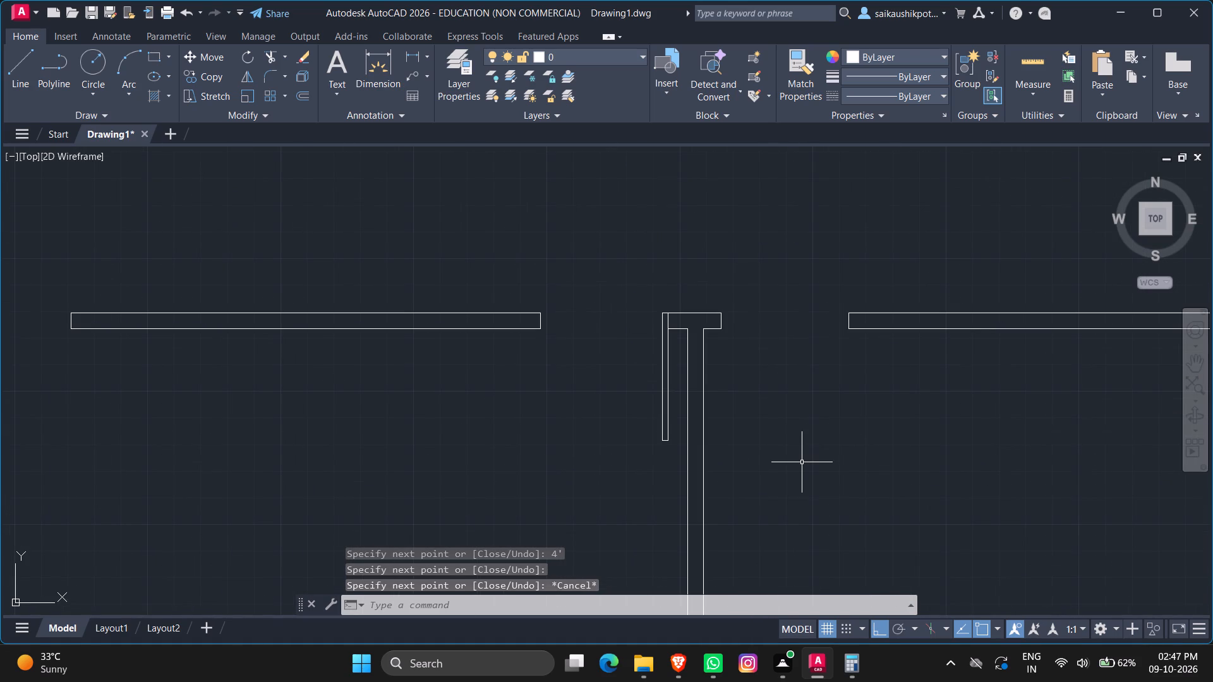
pyautogui.press('l')
pyautogui.press('Return')
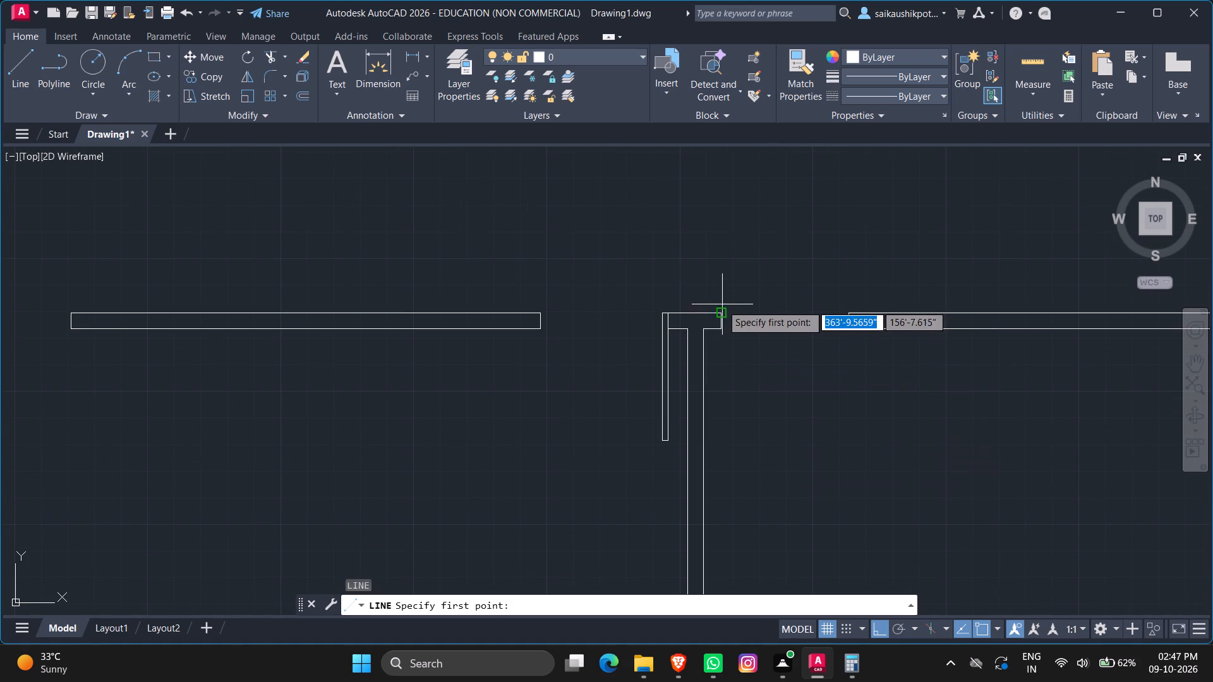
pyautogui.click(718, 311)
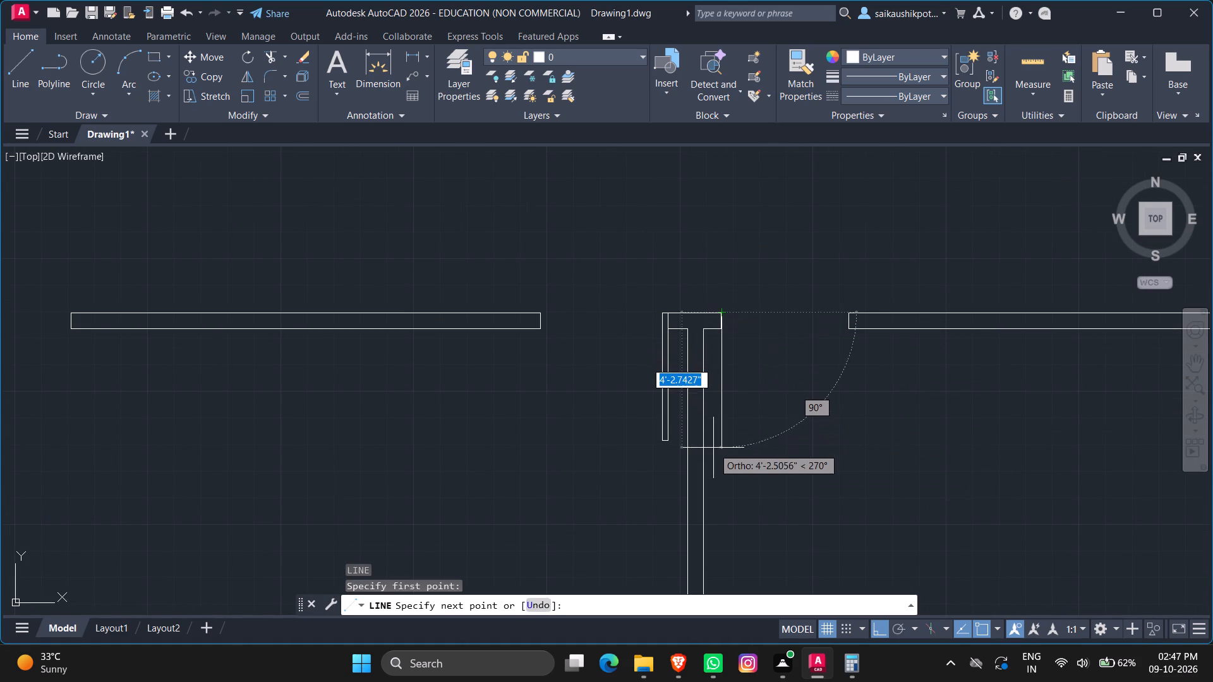
pyautogui.write("4'")
pyautogui.press('Return')
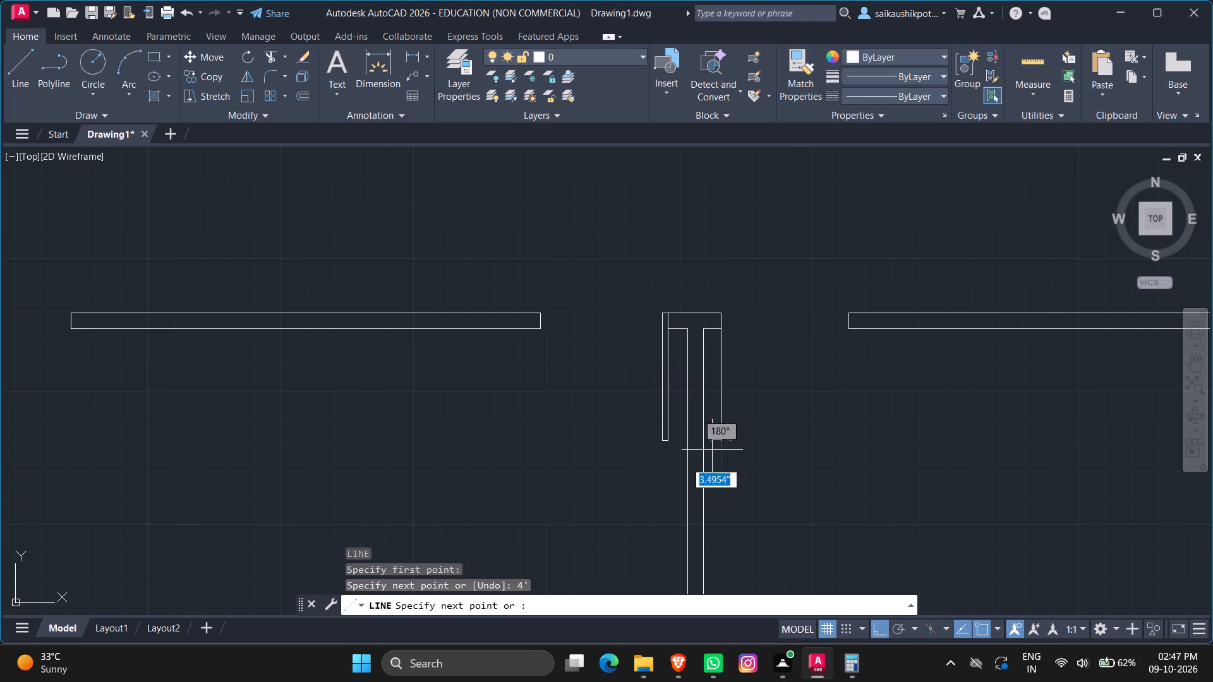
pyautogui.press('2')
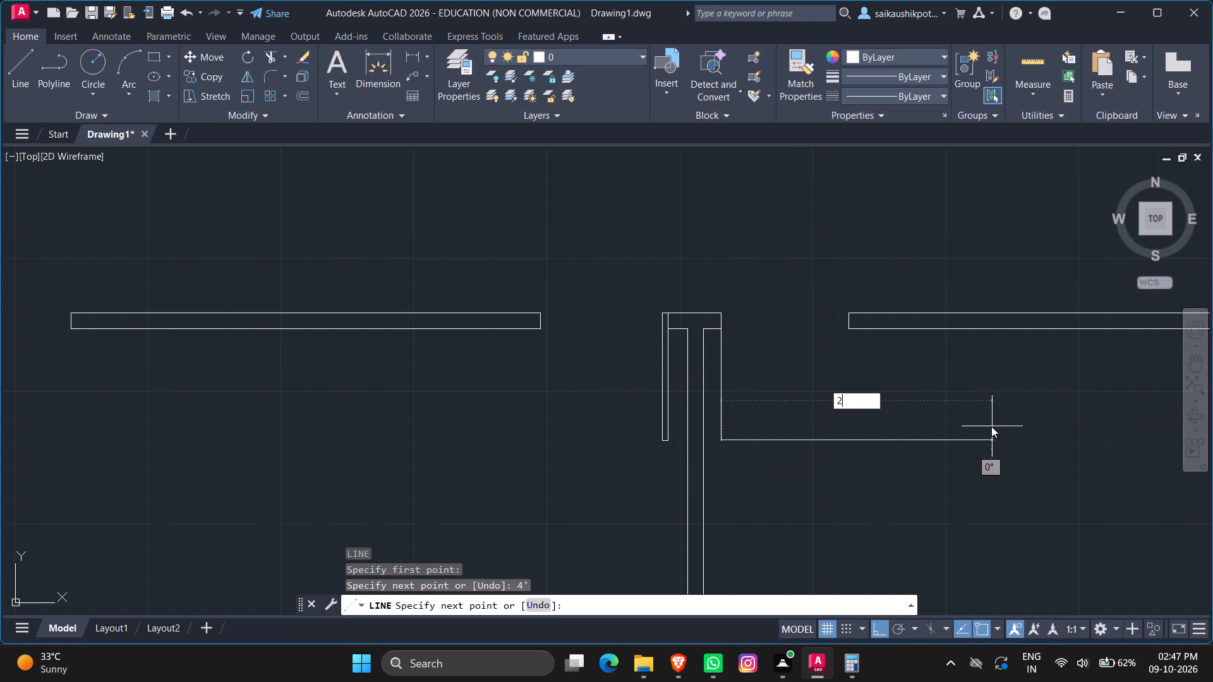
pyautogui.hotkey('shift', '"')
pyautogui.press('Return')
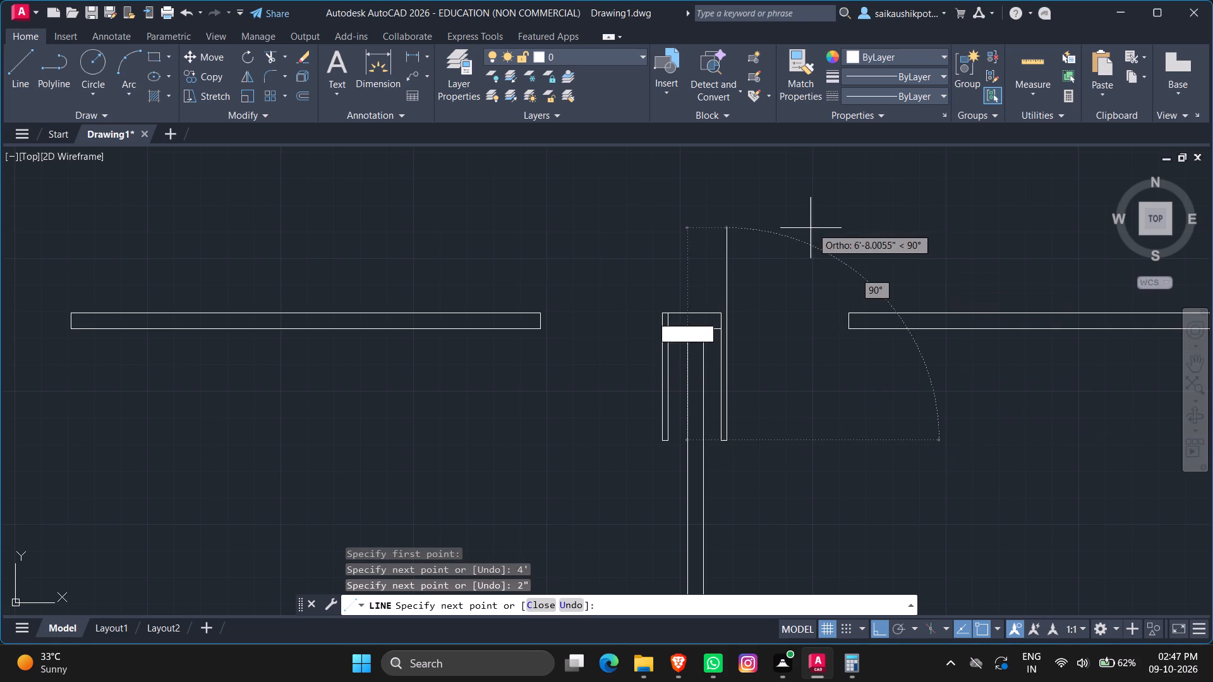
pyautogui.press('4')
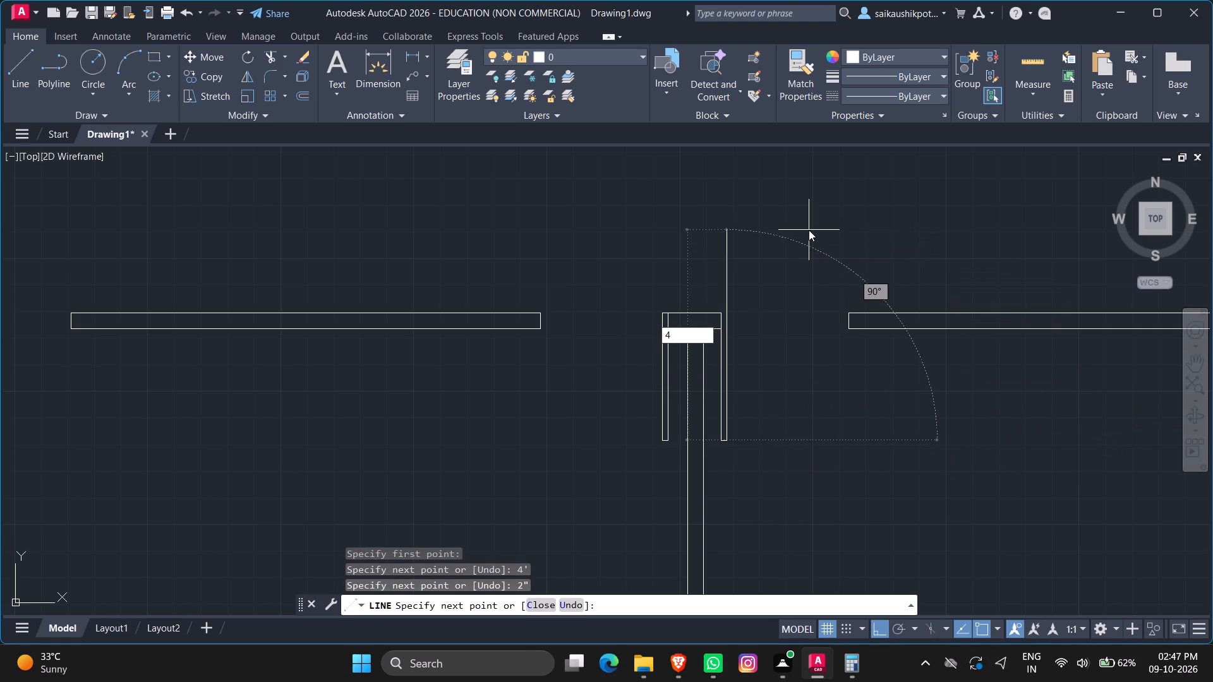
pyautogui.press("'")
pyautogui.press('Return')
pyautogui.scroll(2, 711, 329)
pyautogui.scroll(1, 739, 285)
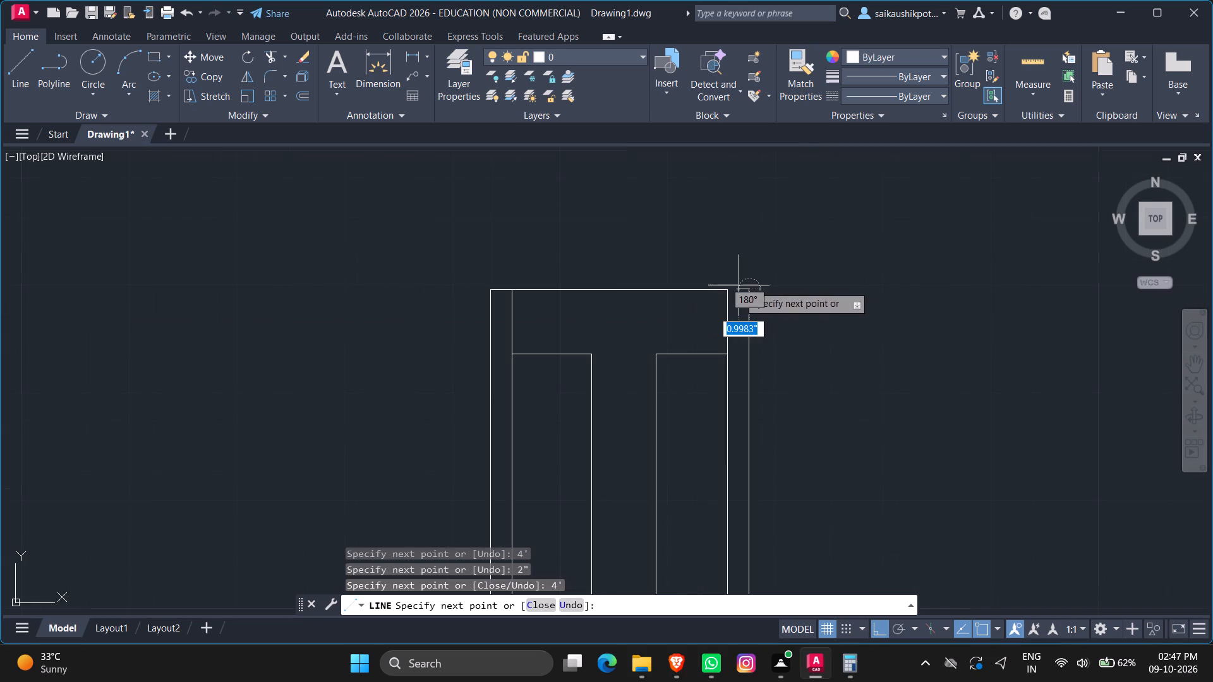
pyautogui.click(727, 290)
pyautogui.press('Escape')
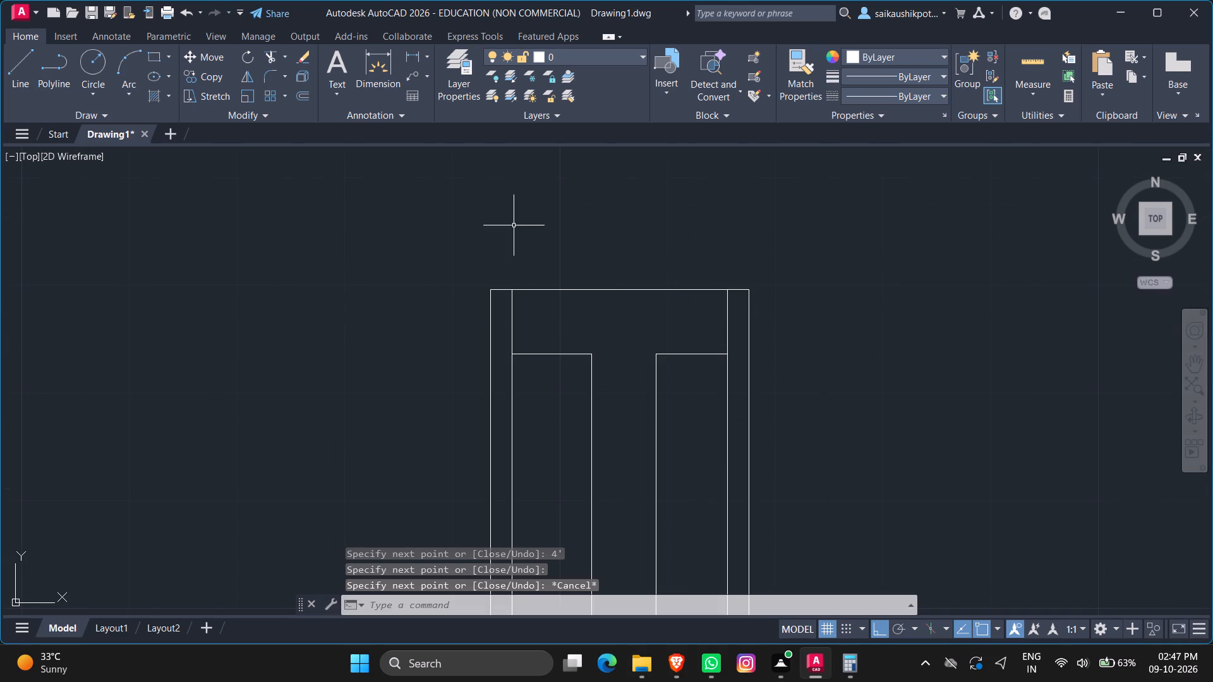
# With ortho off, draw a three-point swing arc from the first small south room's door leaf tip to the opposite jamb's south corner.
pyautogui.scroll(-6, 493, 239)
pyautogui.scroll(-2, 626, 281)
pyautogui.scroll(-1, 653, 357)
pyautogui.scroll(2, 492, 301)
pyautogui.scroll(1, 668, 362)
pyautogui.scroll(3, 721, 323)
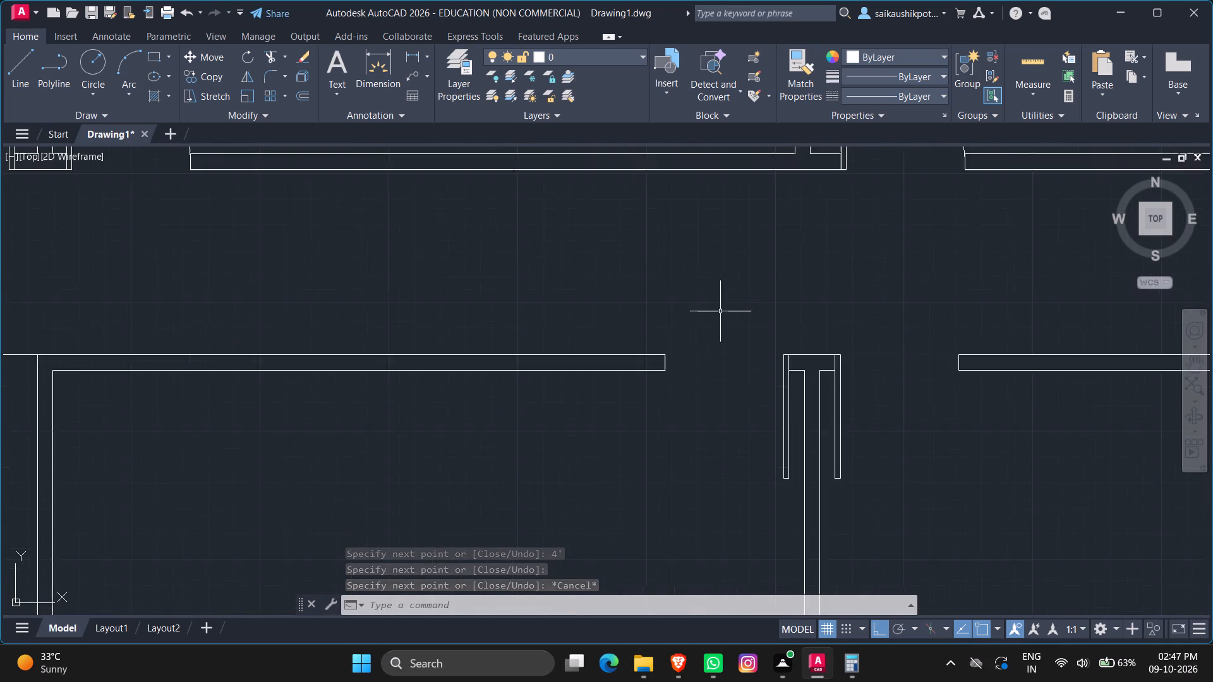
pyautogui.scroll(1, 720, 311)
pyautogui.scroll(-3, 701, 364)
pyautogui.scroll(2, 703, 385)
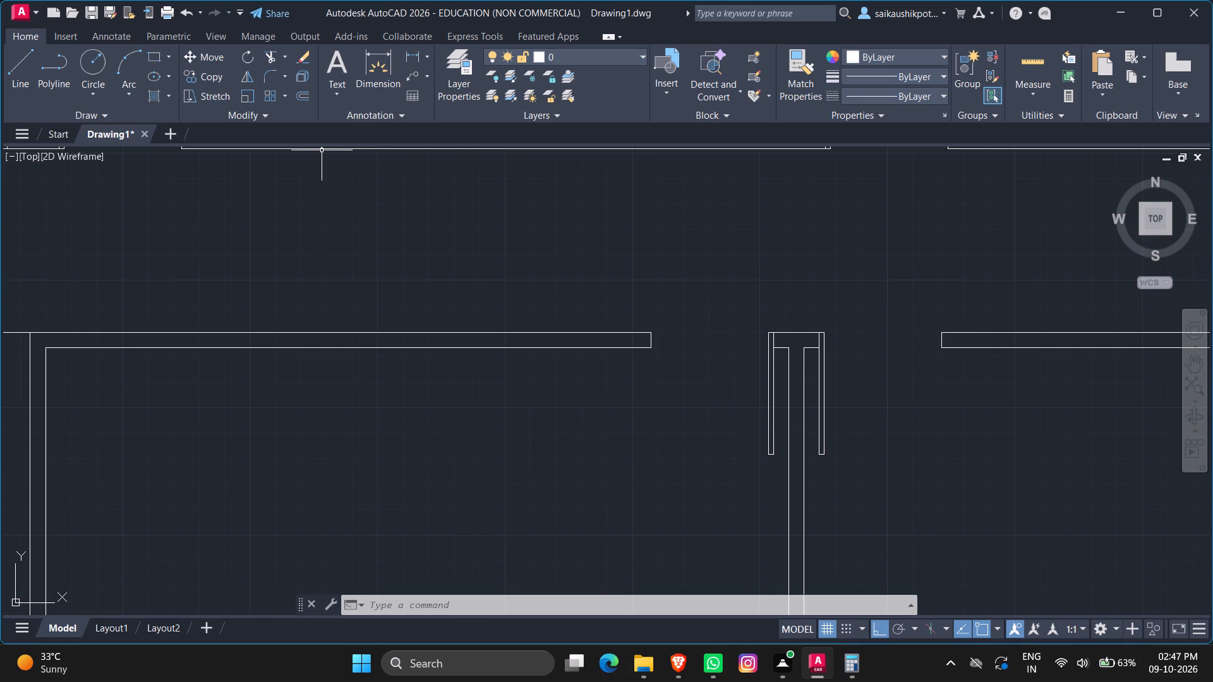
pyautogui.click(131, 69)
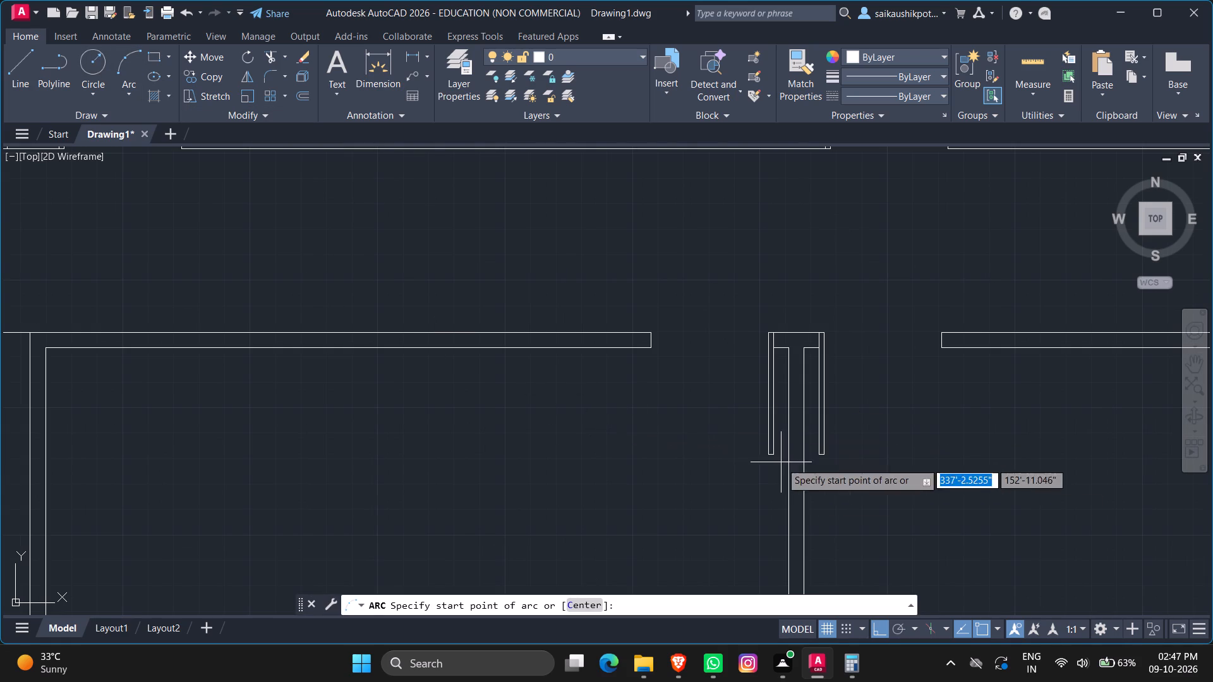
pyautogui.scroll(2, 775, 461)
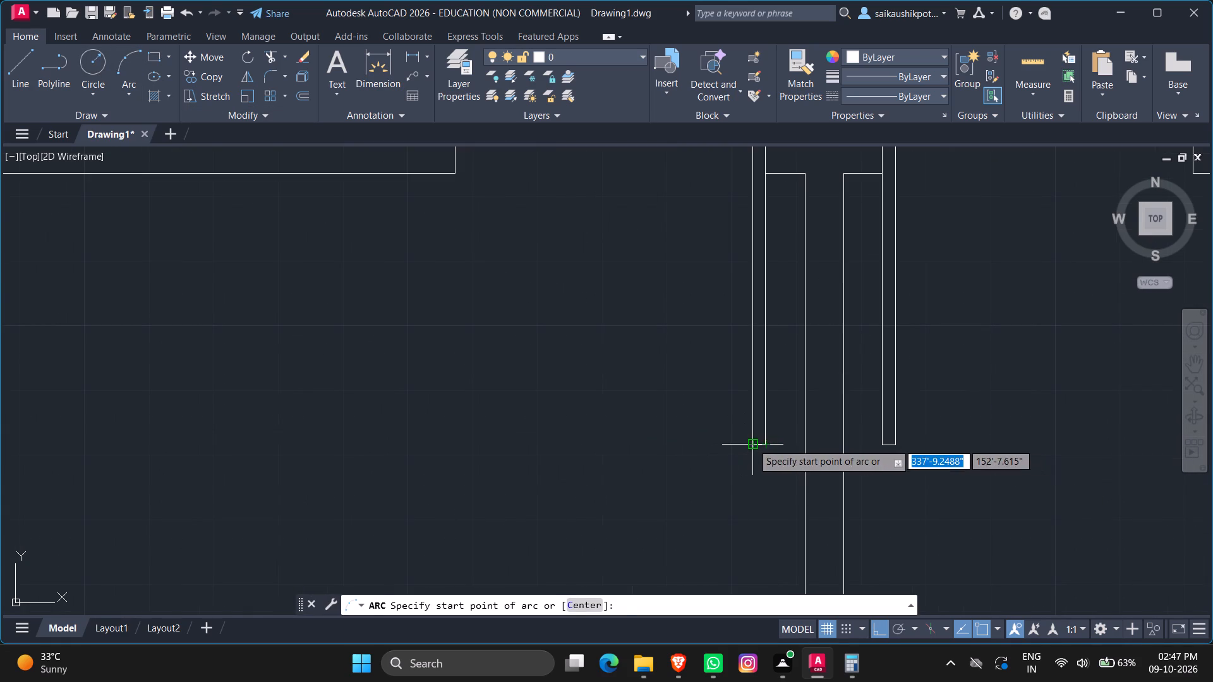
pyautogui.click(752, 443)
pyautogui.press('F8')
pyautogui.scroll(-2, 582, 446)
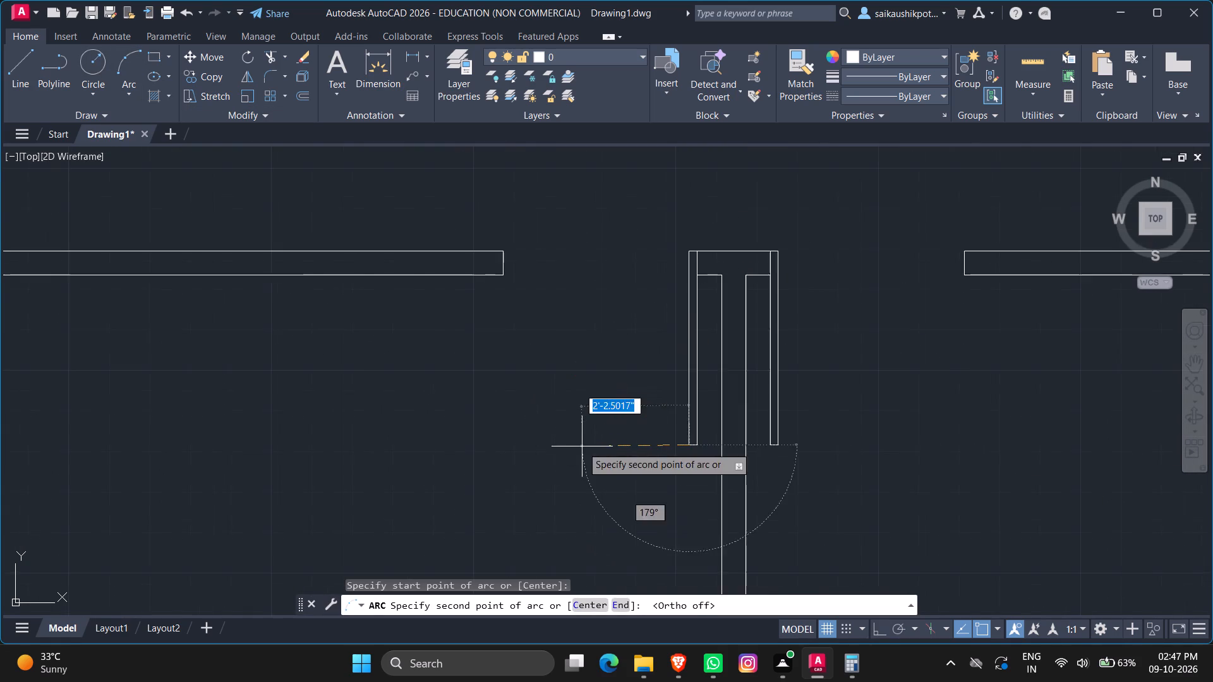
pyautogui.click(576, 385)
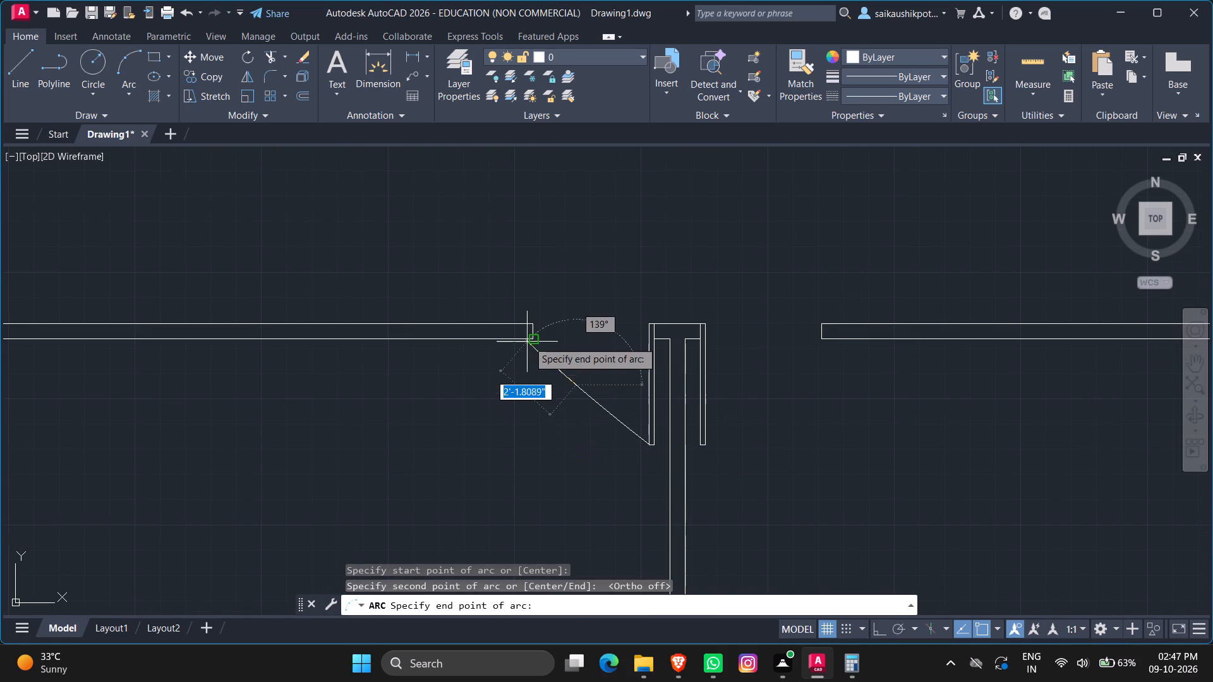
pyautogui.click(528, 336)
# End the first small south room's door swing arc at the south corner of the opposite jamb.
pyautogui.scroll(1, 541, 360)
pyautogui.moveTo(554, 325); pyautogui.dragTo(536, 356)
pyautogui.click(510, 397)
pyautogui.scroll(-1, 528, 352)
pyautogui.press('Escape')
pyautogui.press('Escape')
# Stretch that swing arc's wall end from the opposite jamb's south corner to its north corner.
pyautogui.moveTo(546, 349); pyautogui.dragTo(528, 379)
pyautogui.click(502, 432)
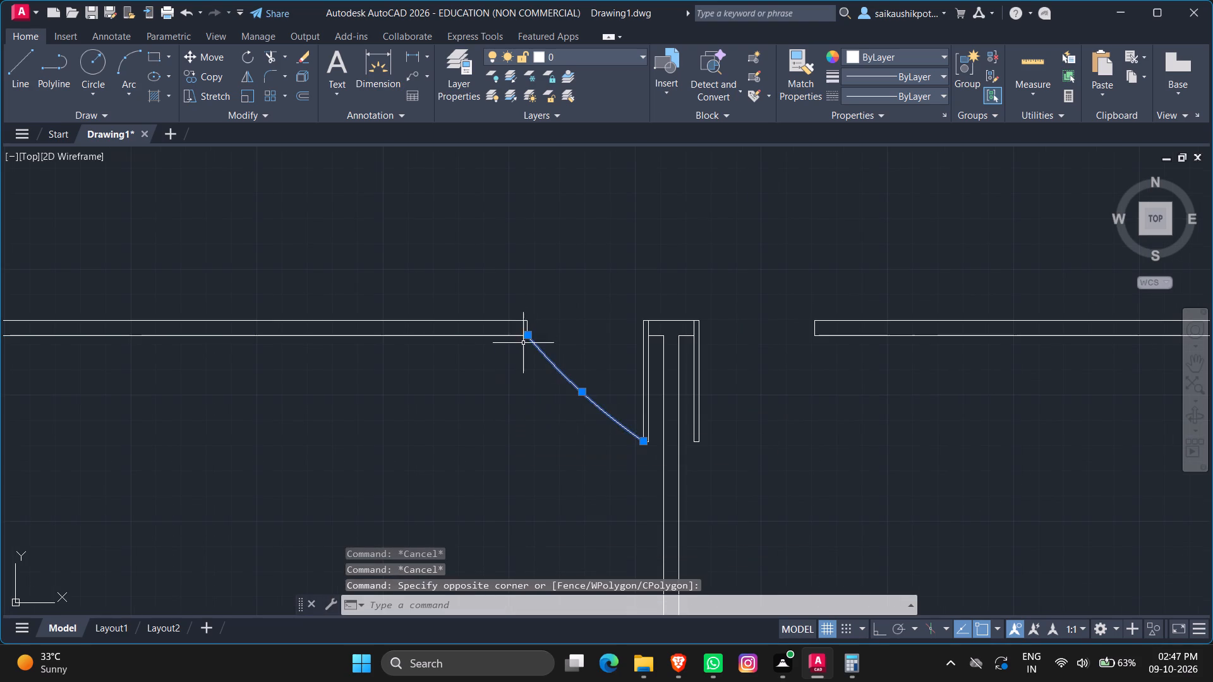
pyautogui.scroll(4, 524, 336)
pyautogui.click(526, 344)
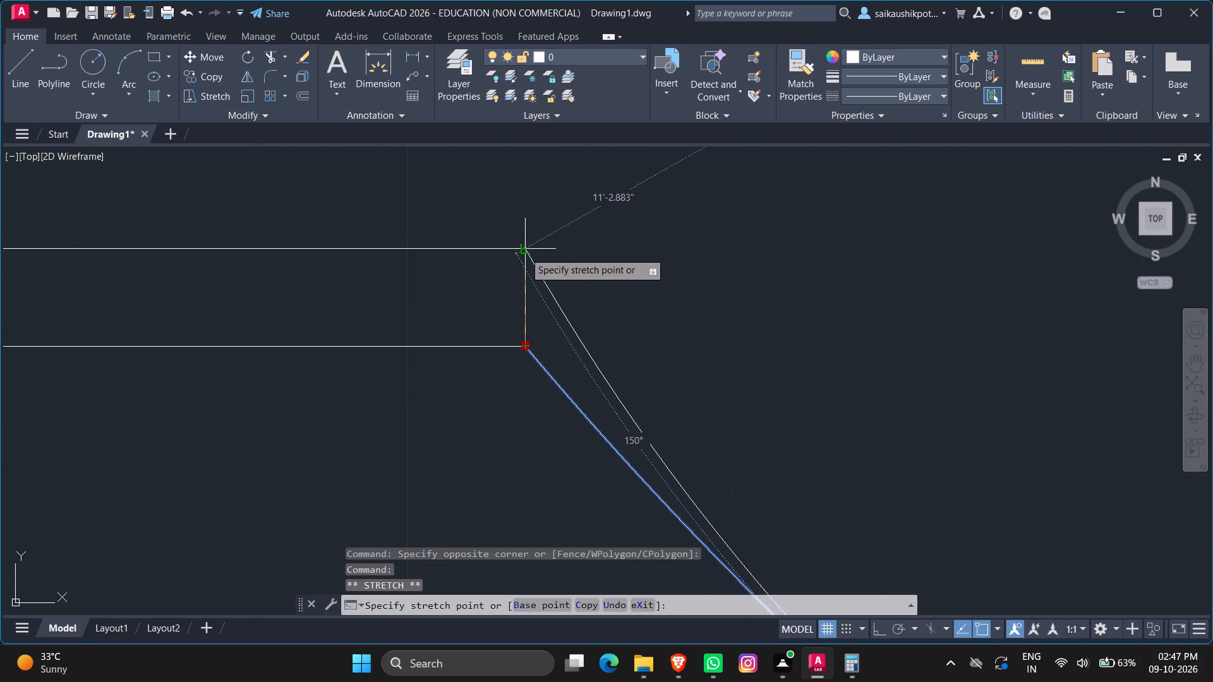
pyautogui.click(524, 251)
pyautogui.scroll(-2, 562, 335)
pyautogui.press('Escape')
# Stretch the midpoint of the first small south room's swing arc outward to a radius of about 3'-10".
pyautogui.click(637, 363)
pyautogui.click(600, 430)
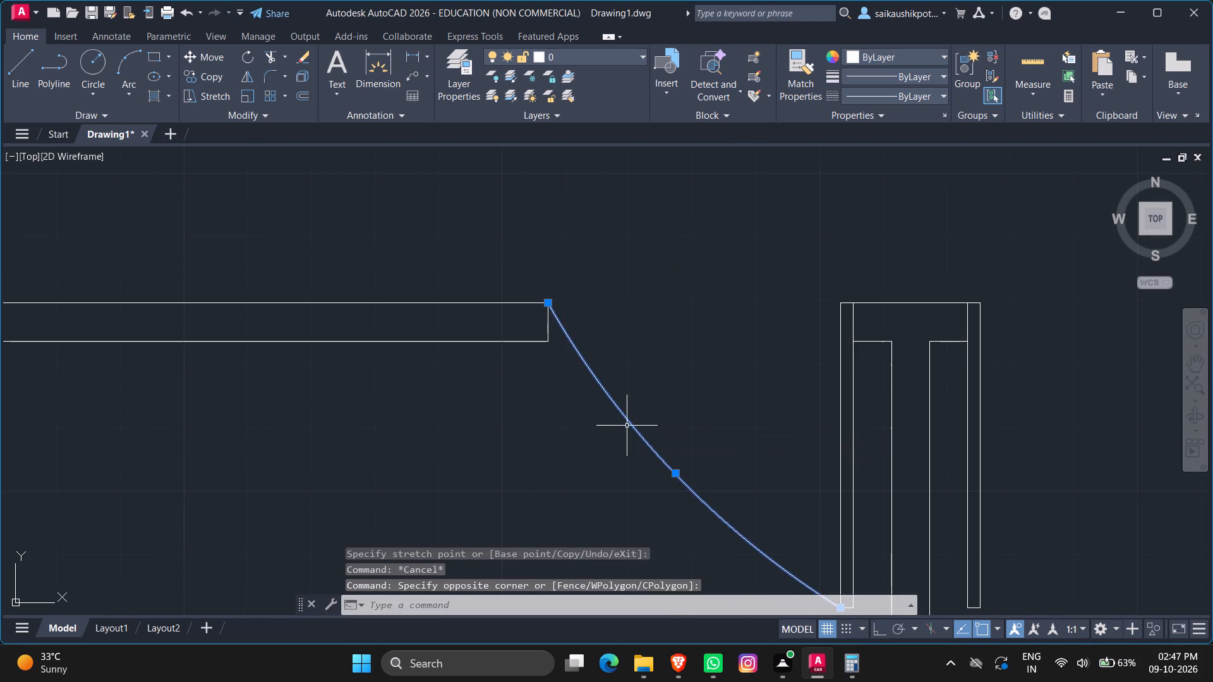
pyautogui.click(675, 473)
pyautogui.scroll(-2, 685, 416)
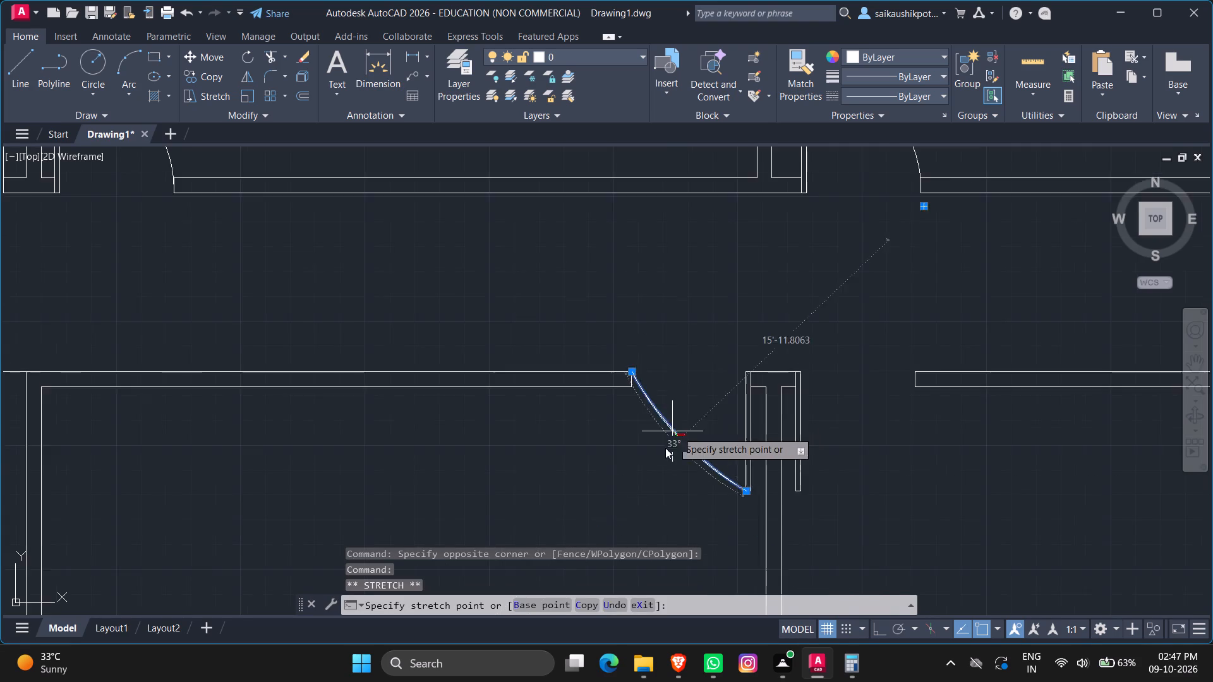
pyautogui.scroll(5, 665, 451)
pyautogui.scroll(-2, 692, 426)
pyautogui.scroll(4, 677, 444)
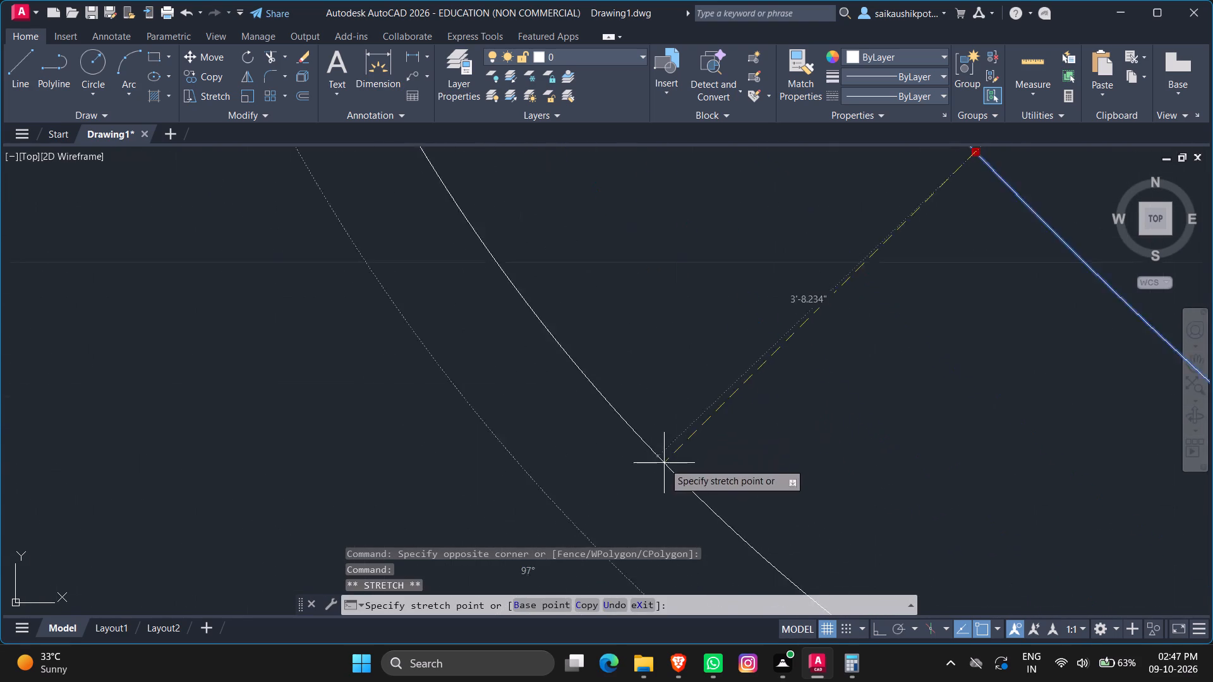
pyautogui.scroll(-3, 729, 400)
pyautogui.scroll(1, 689, 434)
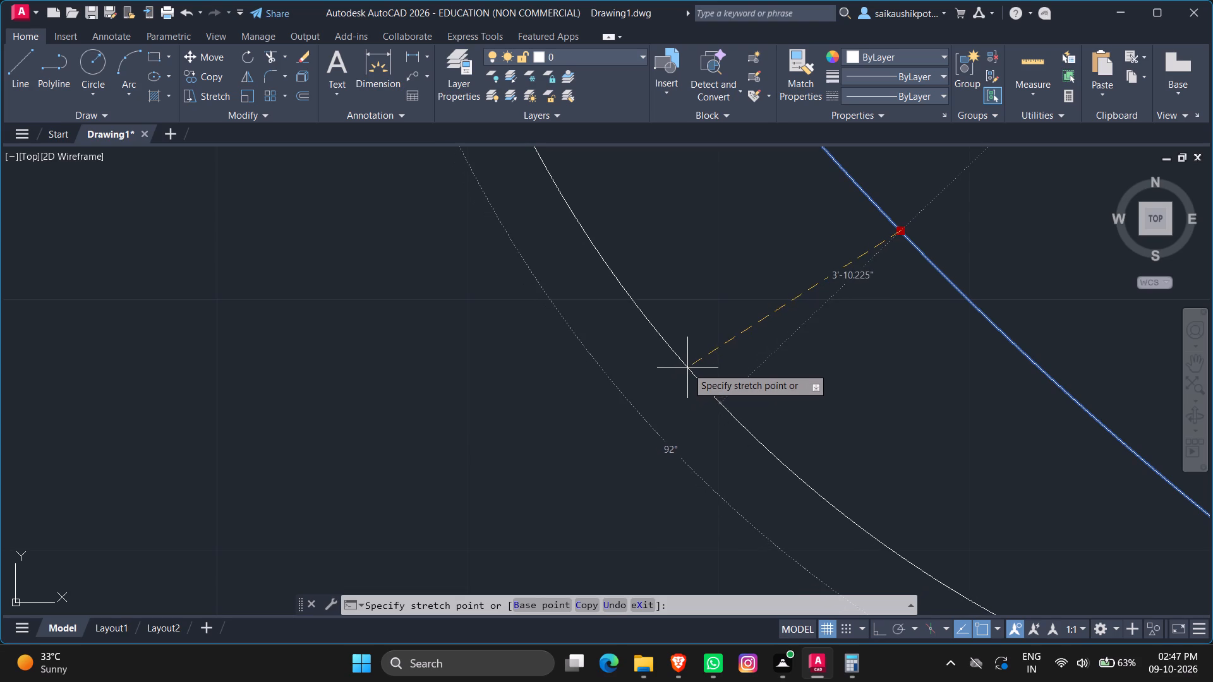
pyautogui.click(687, 368)
pyautogui.press('Escape')
pyautogui.scroll(-6, 663, 426)
pyautogui.press('Escape')
pyautogui.scroll(-1, 831, 434)
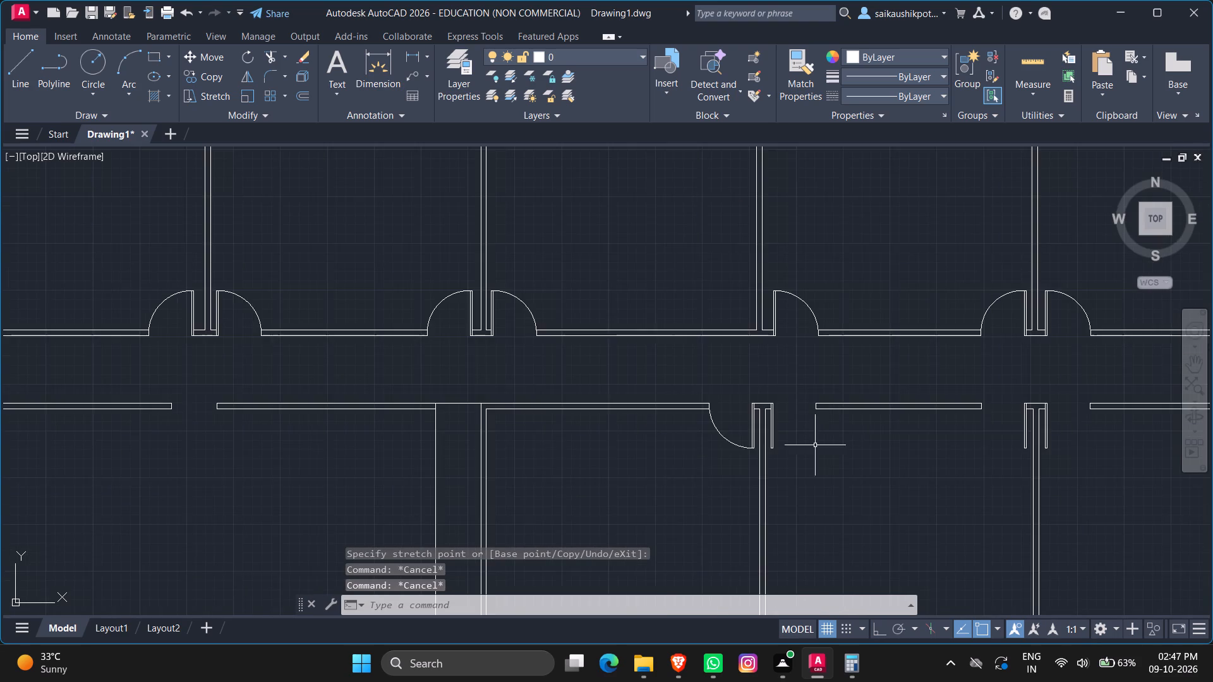
# Draw a three-point swing arc from the second small south room's west door leaf tip to the opposite jamb's north corner.
pyautogui.scroll(2, 815, 445)
pyautogui.click(135, 66)
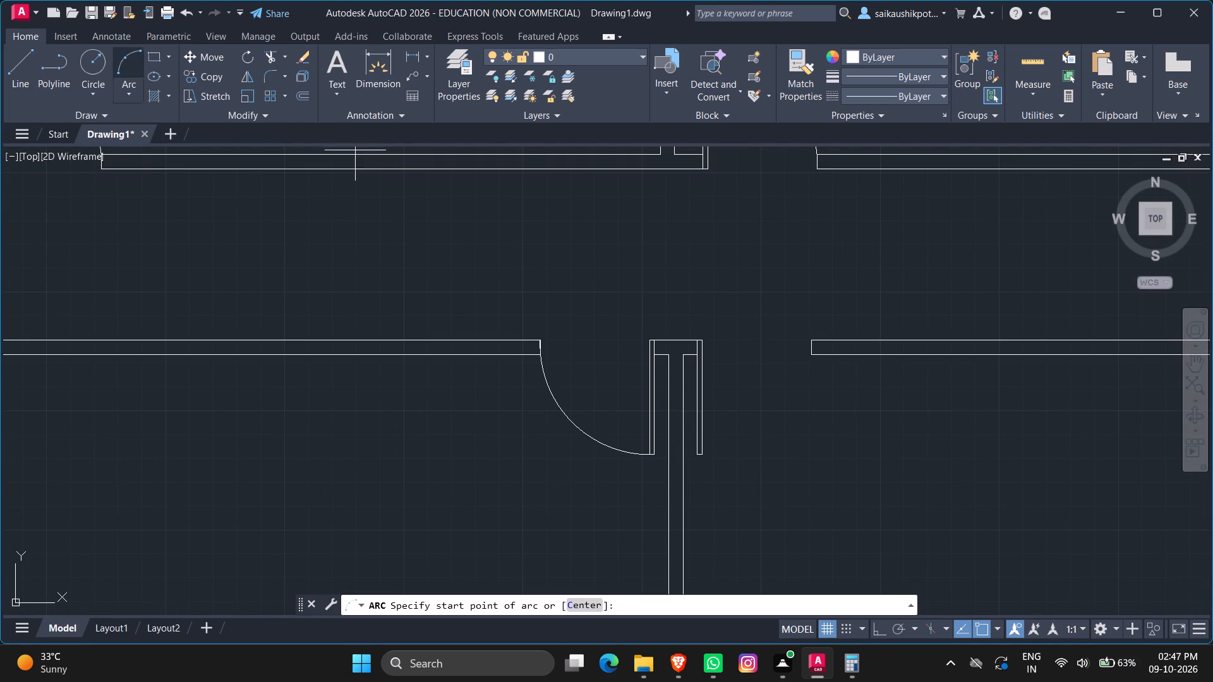
pyautogui.click(703, 453)
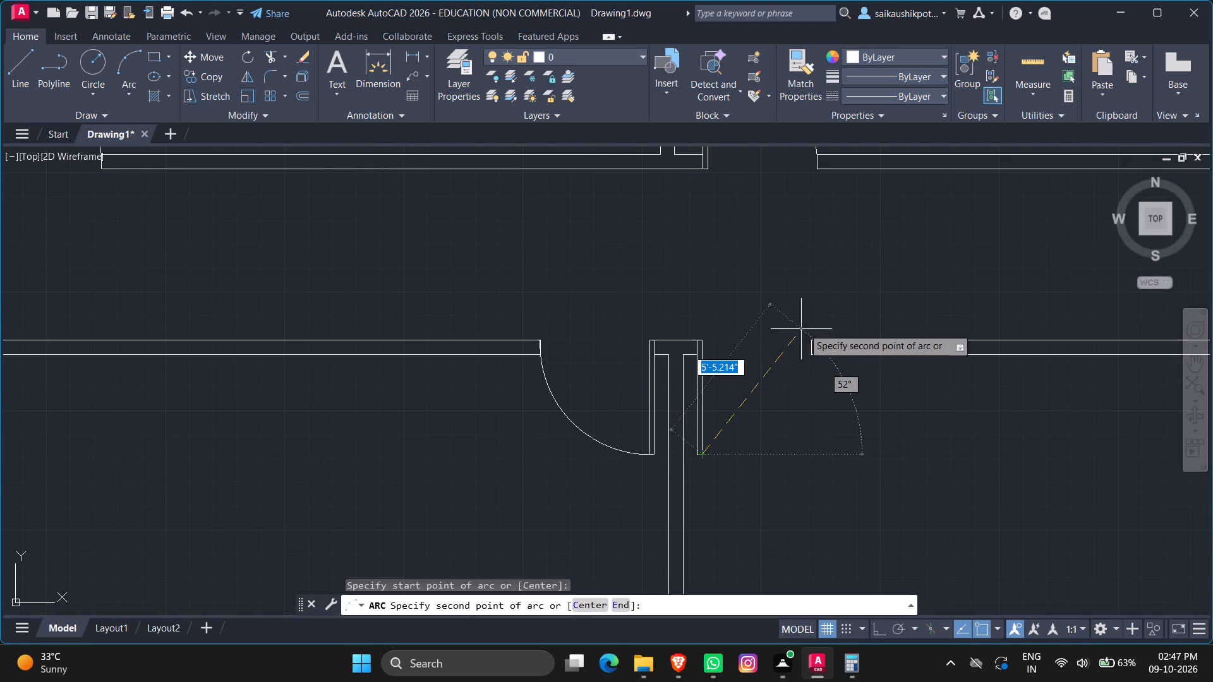
pyautogui.click(769, 399)
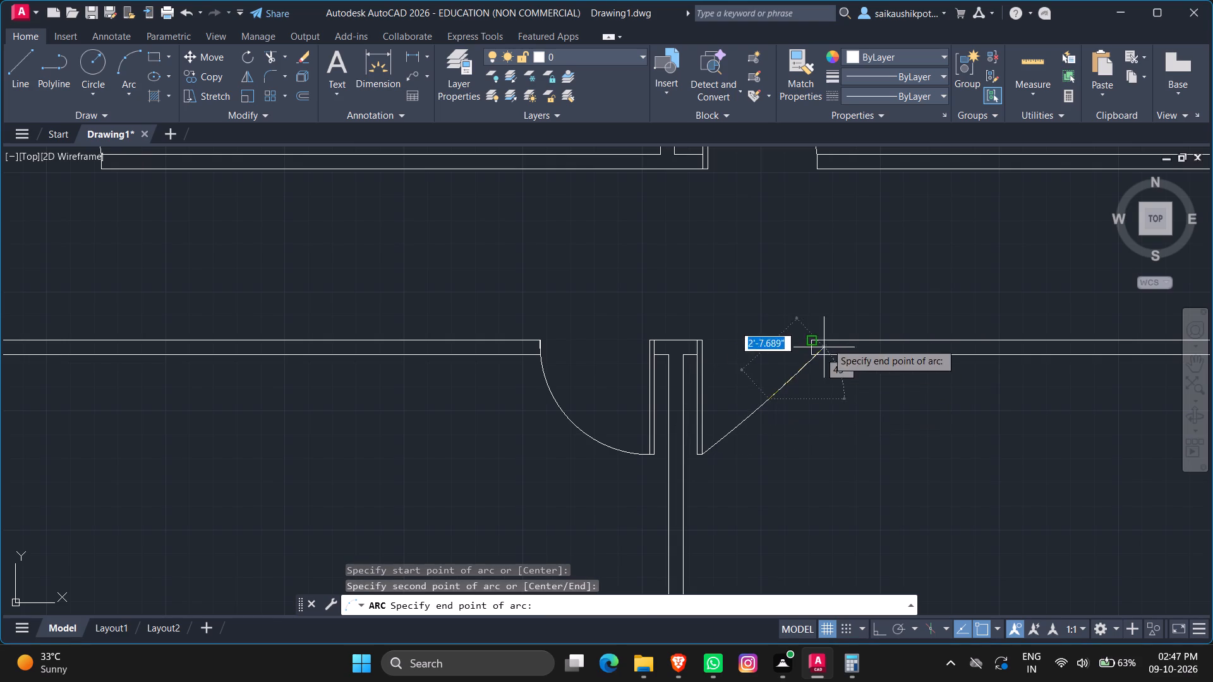
pyautogui.click(811, 337)
# Stretch the midpoint of the second small south room's west swing arc outward to a radius of about 3'-10".
pyautogui.click(771, 438)
pyautogui.click(735, 381)
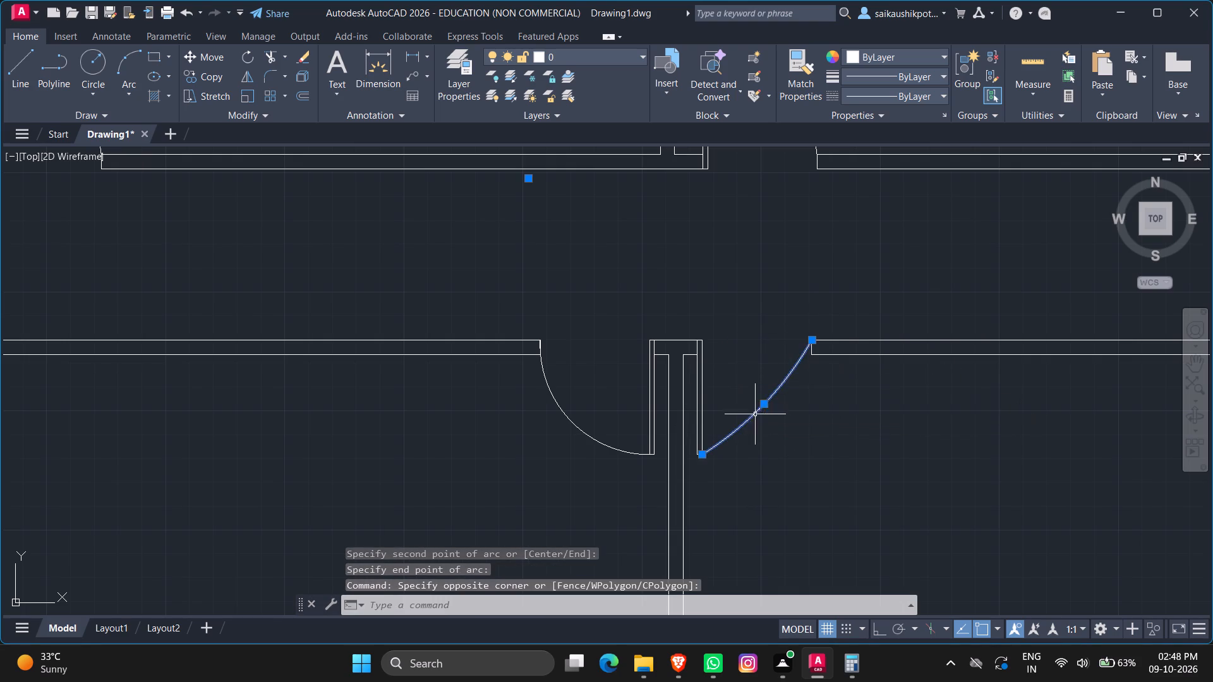
pyautogui.scroll(3, 757, 419)
pyautogui.moveTo(771, 357); pyautogui.dragTo(774, 364)
pyautogui.scroll(2, 814, 435)
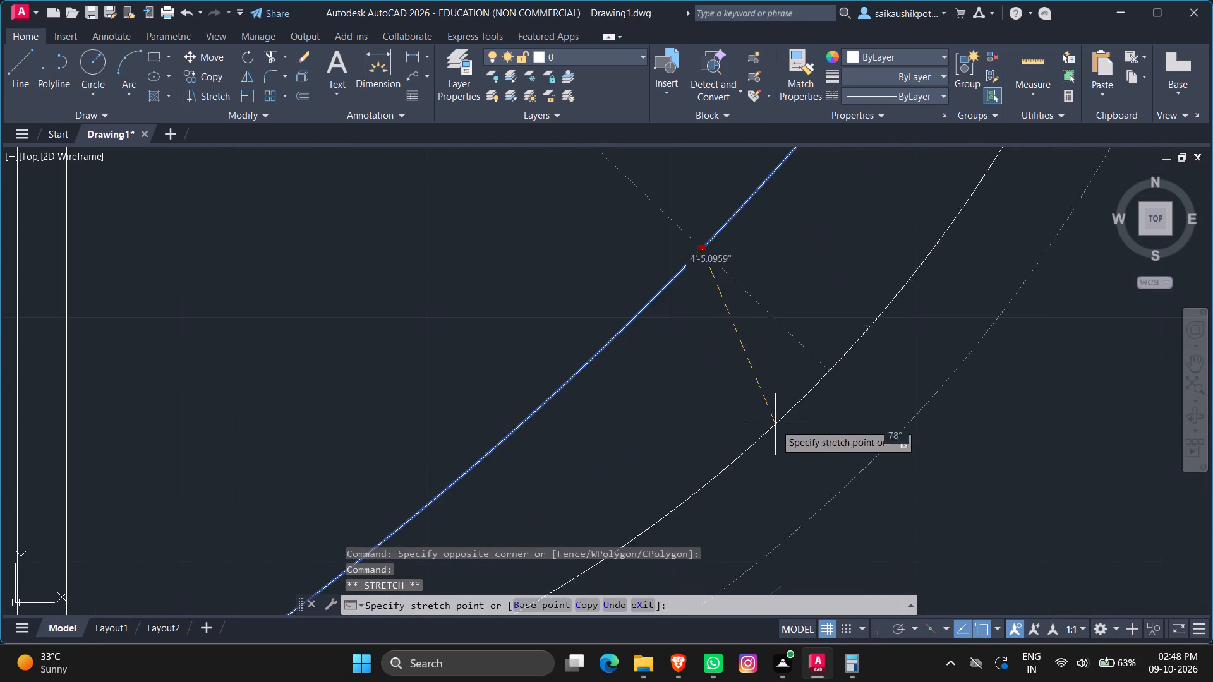
pyautogui.scroll(-4, 748, 417)
pyautogui.scroll(5, 737, 396)
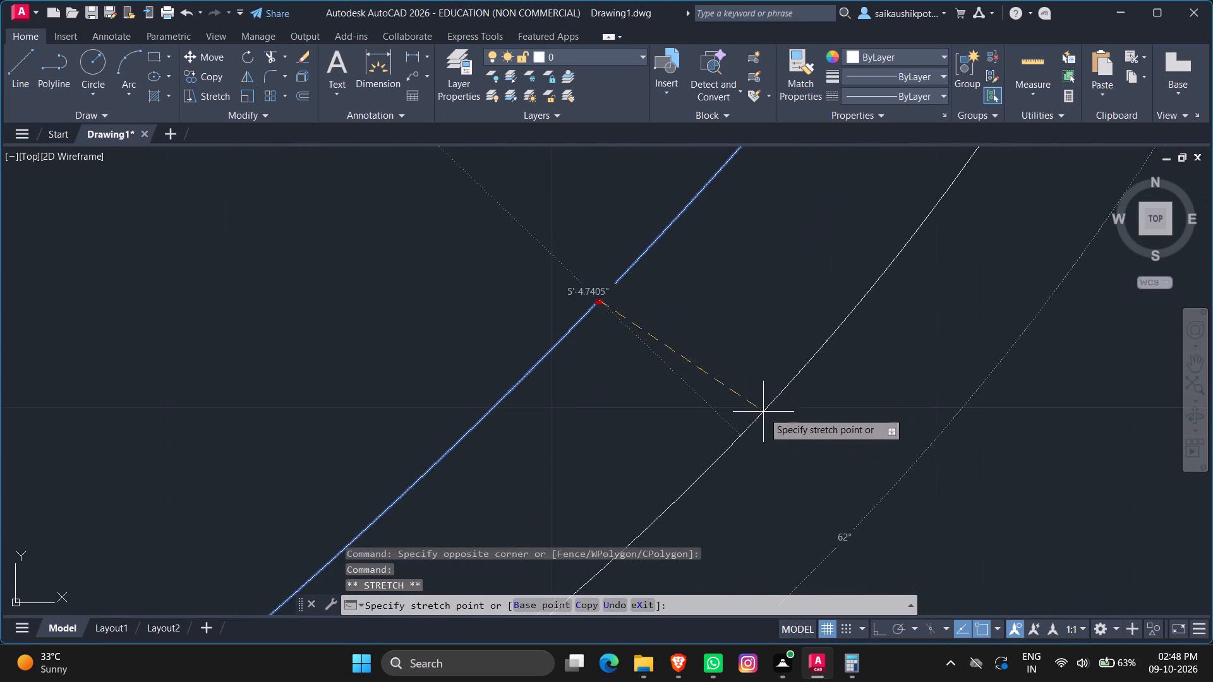
pyautogui.scroll(-5, 762, 395)
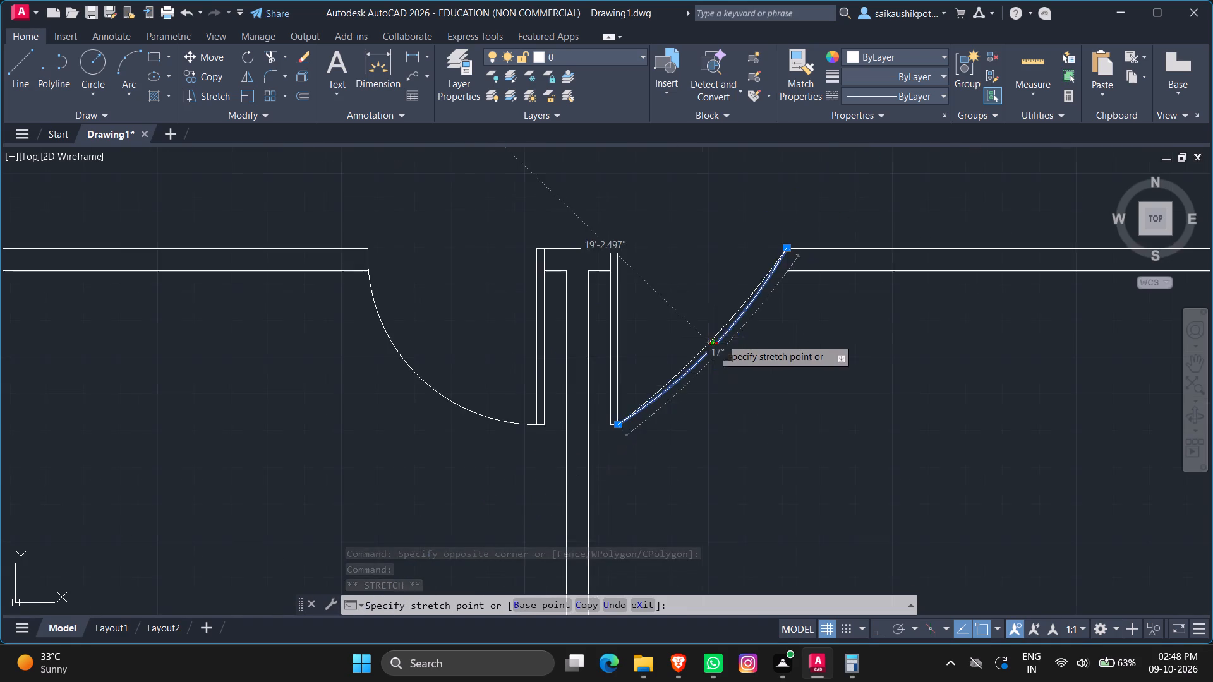
pyautogui.scroll(2, 720, 336)
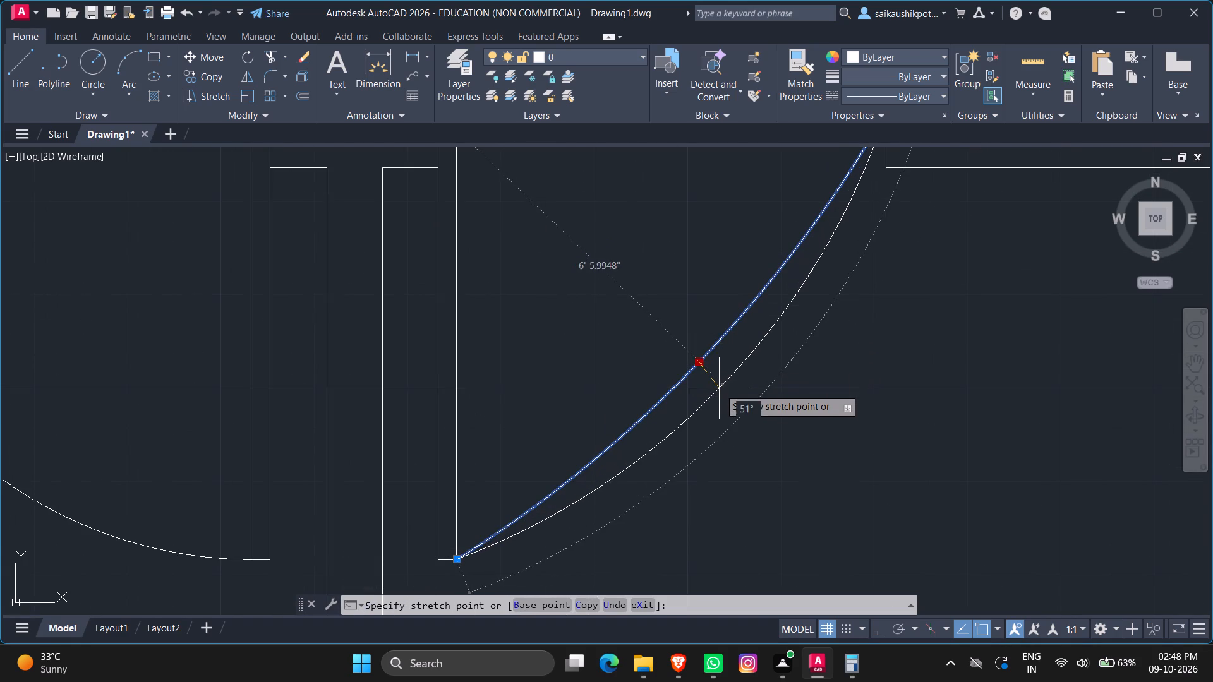
pyautogui.scroll(1, 725, 385)
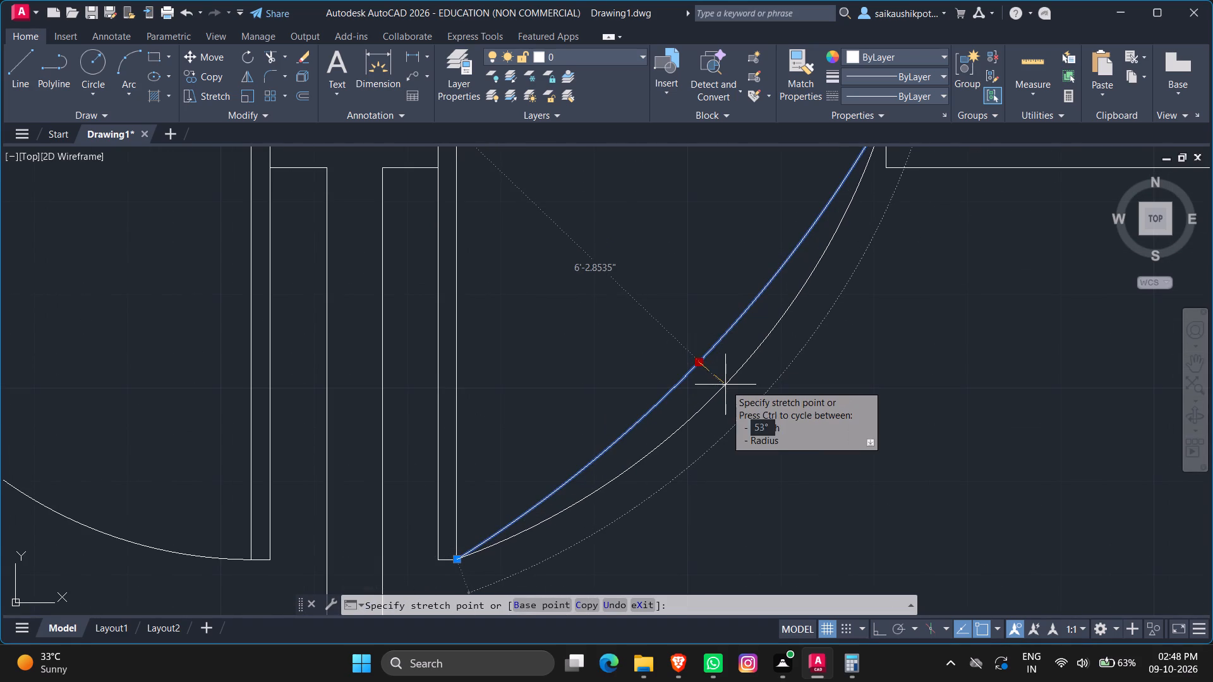
pyautogui.scroll(2, 725, 385)
pyautogui.scroll(-1, 725, 383)
pyautogui.scroll(-1, 694, 320)
pyautogui.scroll(3, 703, 371)
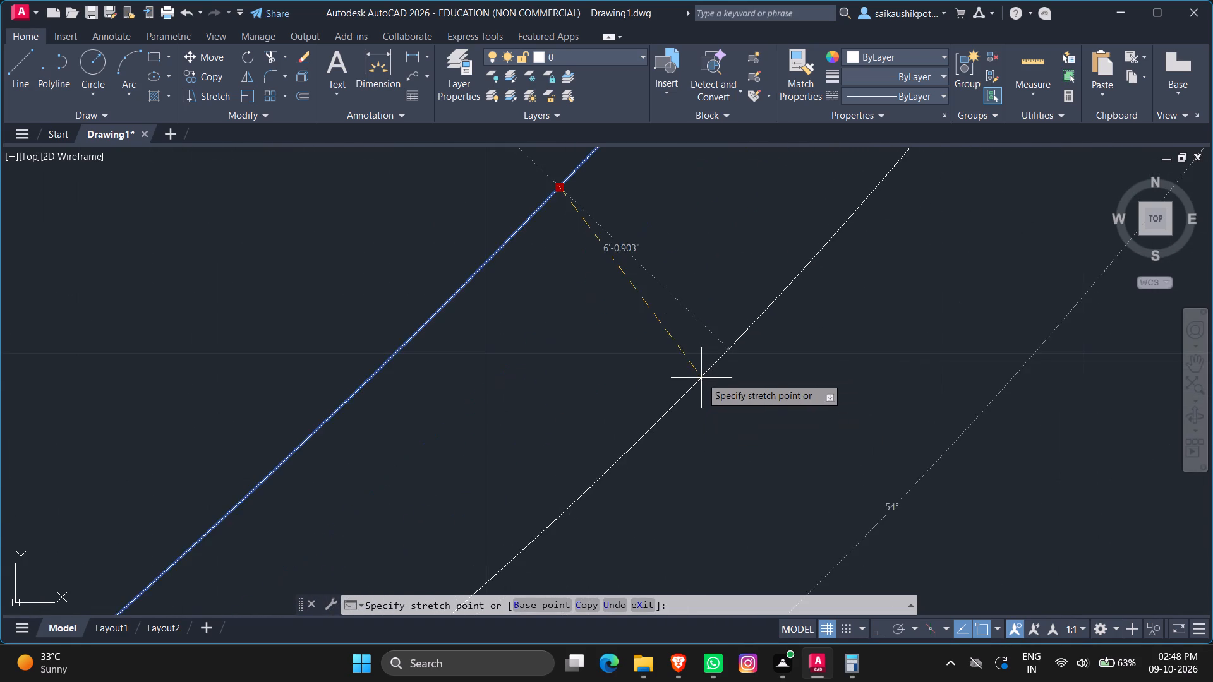
pyautogui.scroll(-2, 668, 337)
pyautogui.scroll(4, 675, 385)
pyautogui.scroll(-3, 541, 277)
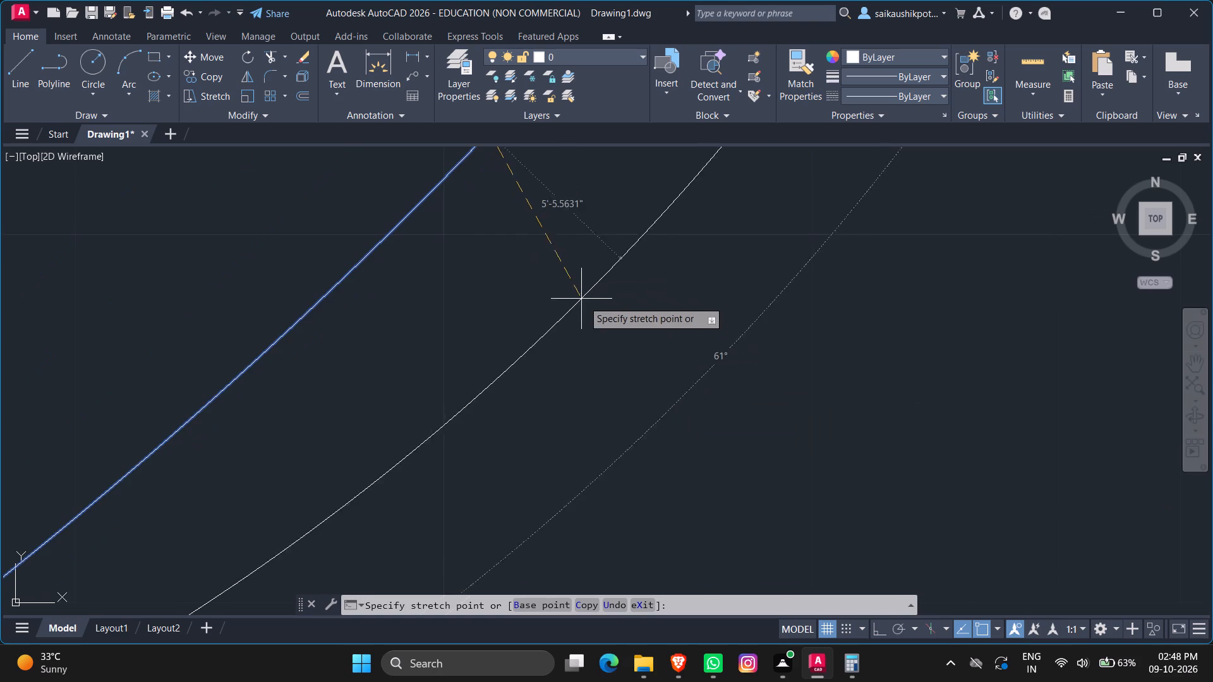
pyautogui.scroll(-3, 594, 309)
pyautogui.scroll(-1, 622, 356)
pyautogui.scroll(2, 612, 368)
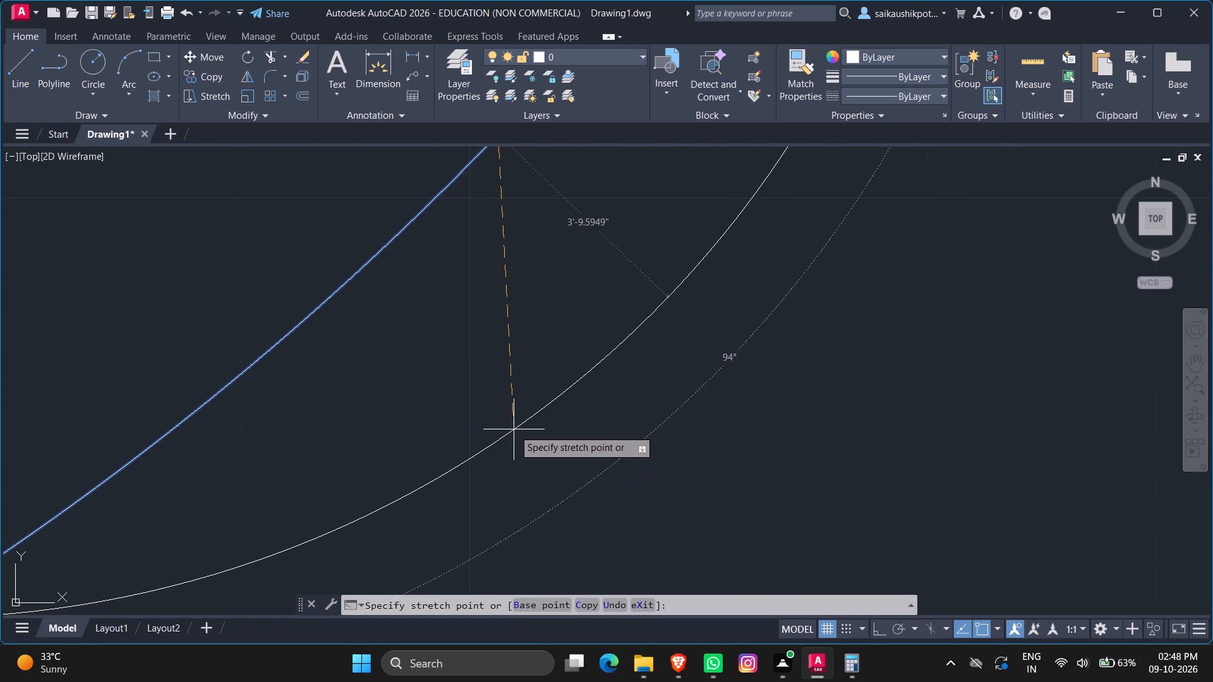
pyautogui.click(514, 429)
pyautogui.scroll(-2, 533, 434)
pyautogui.press('Escape')
pyautogui.press('Escape')
pyautogui.scroll(-2, 582, 478)
pyautogui.press('Escape')
pyautogui.scroll(-3, 624, 467)
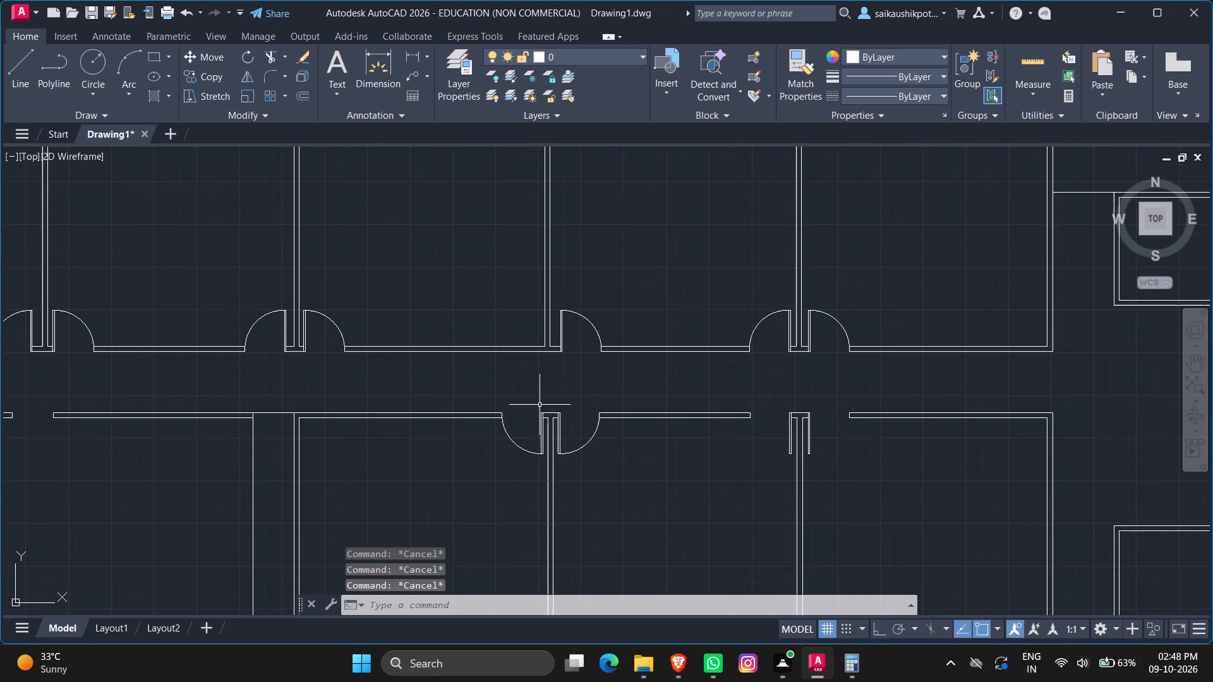
# Draw a three-point swing arc from the second small south room's east door leaf tip to the opposite jamb's north corner.
pyautogui.scroll(-1, 563, 414)
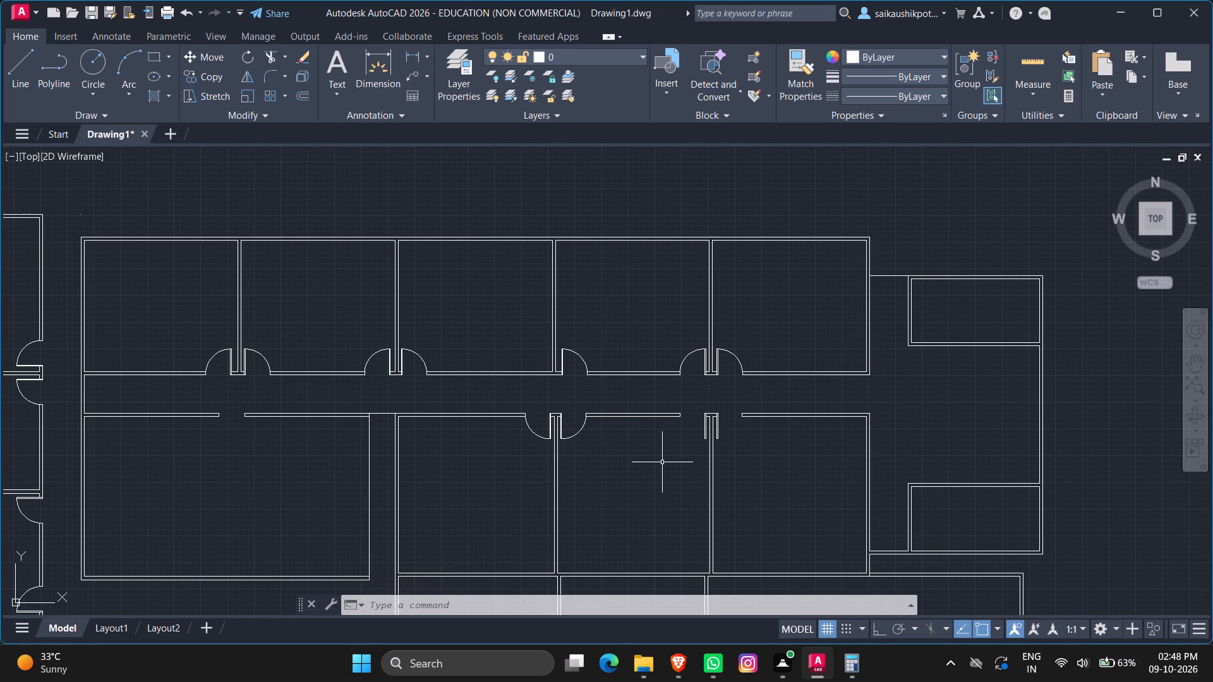
pyautogui.scroll(3, 686, 431)
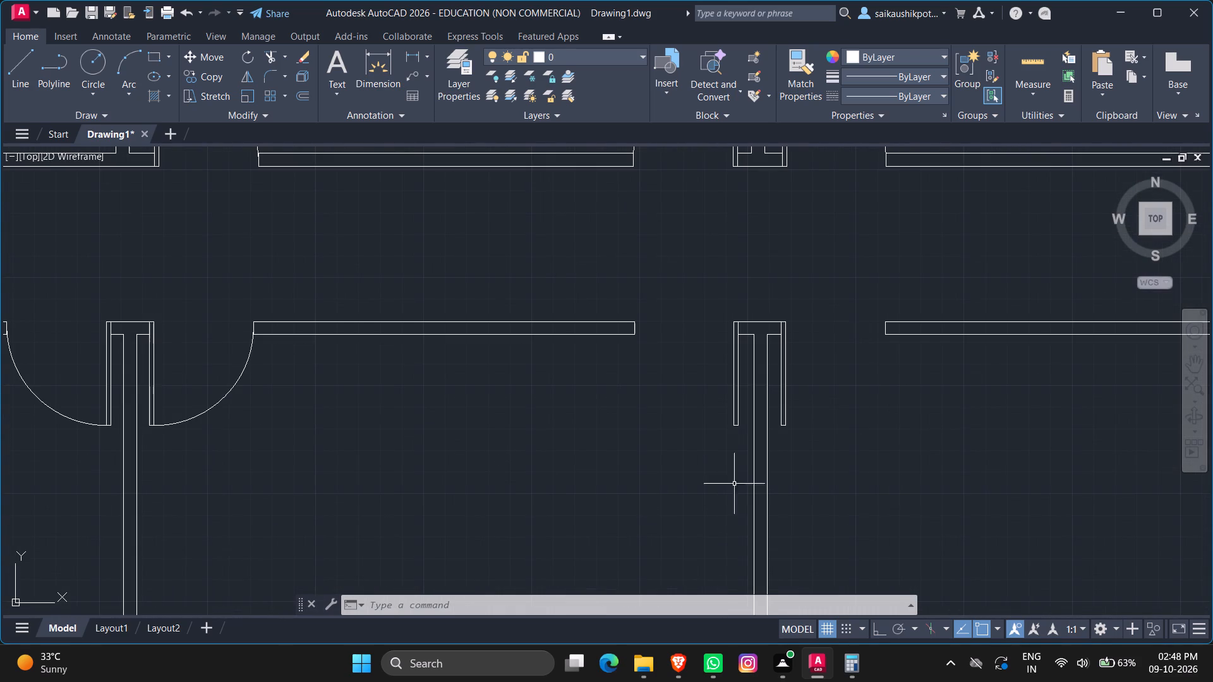
pyautogui.click(124, 66)
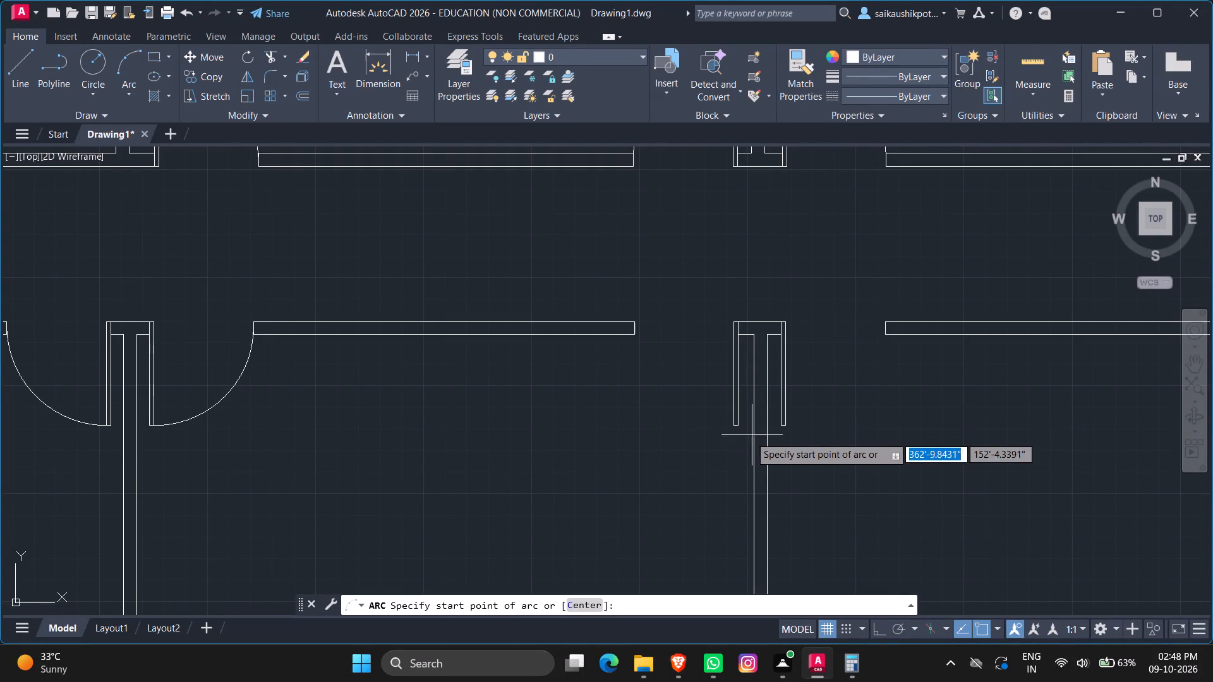
pyautogui.scroll(2, 734, 421)
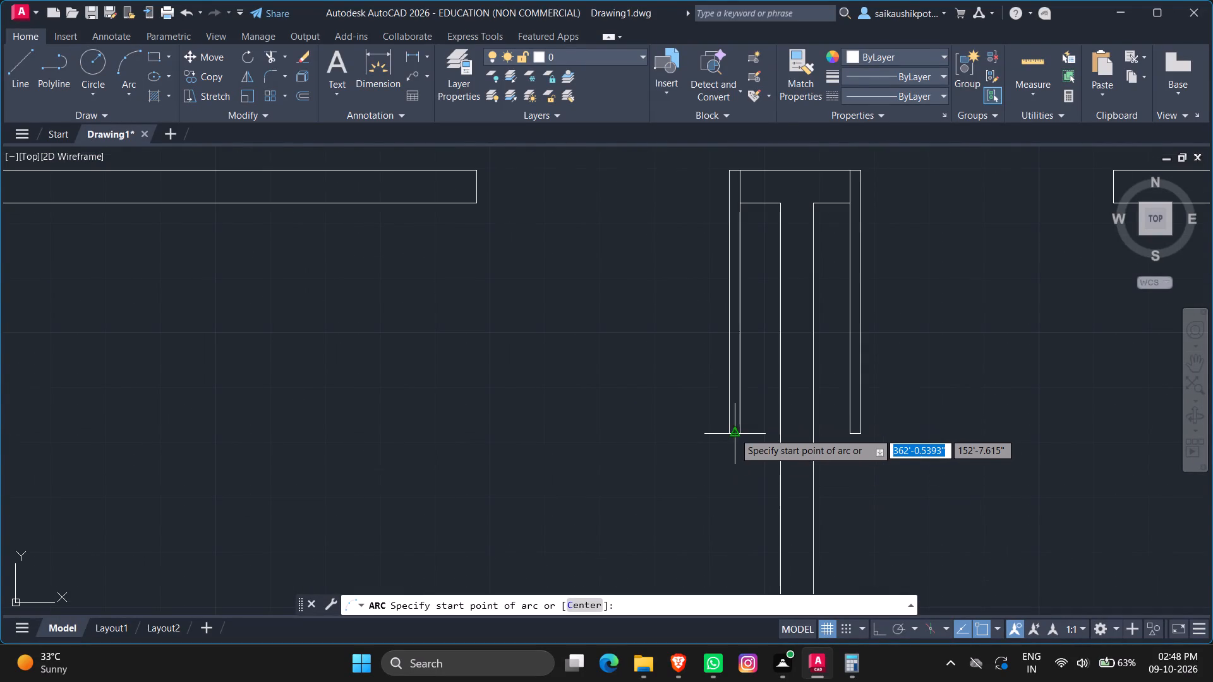
pyautogui.click(730, 431)
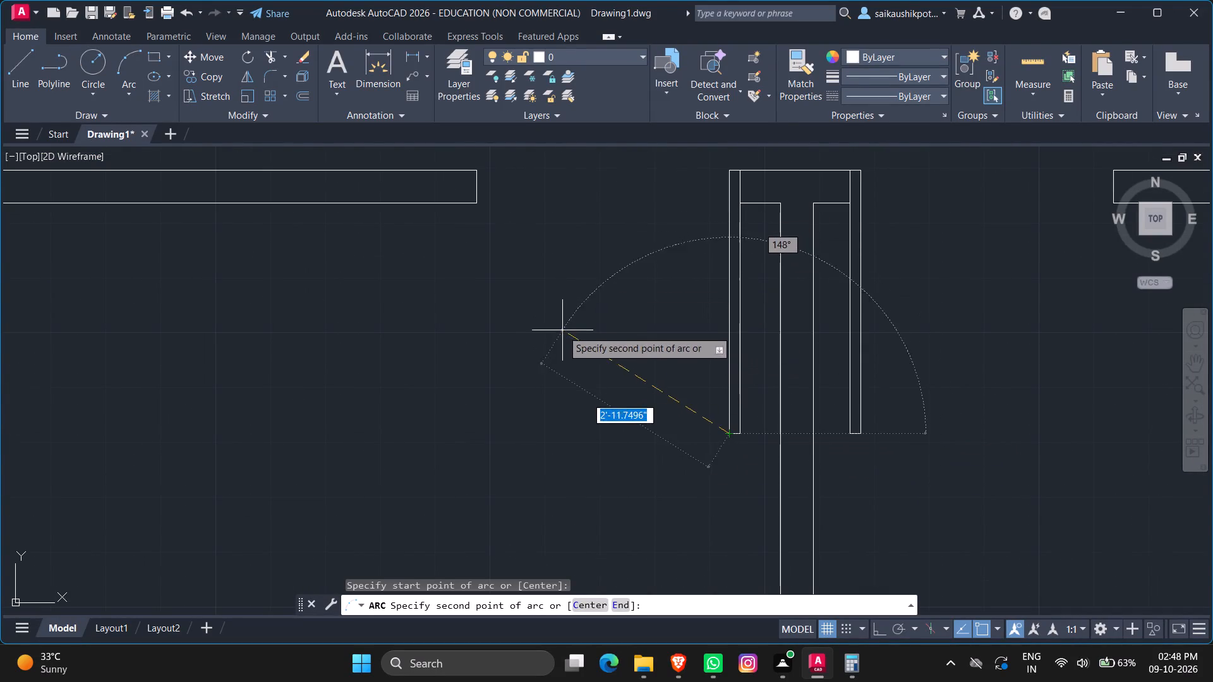
pyautogui.click(565, 337)
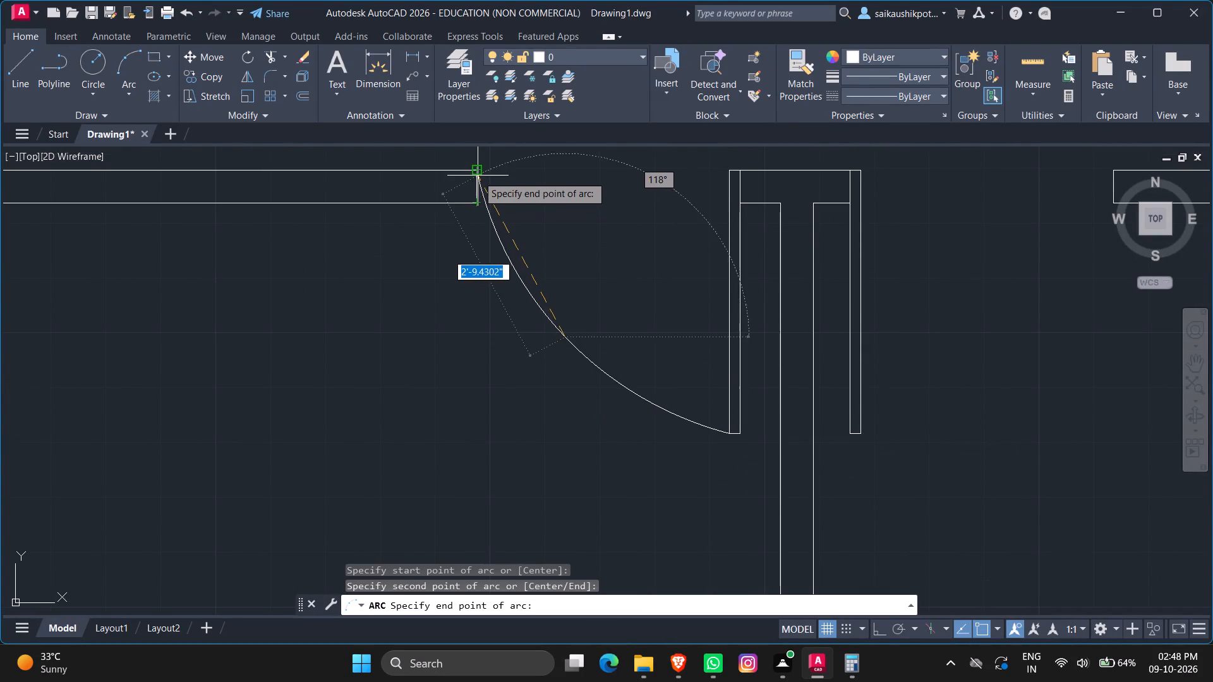
pyautogui.click(478, 174)
# Stretch the midpoint of the second small south room's east swing arc outward to a radius of about 3'-10".
pyautogui.click(533, 272)
pyautogui.click(490, 321)
pyautogui.scroll(2, 557, 330)
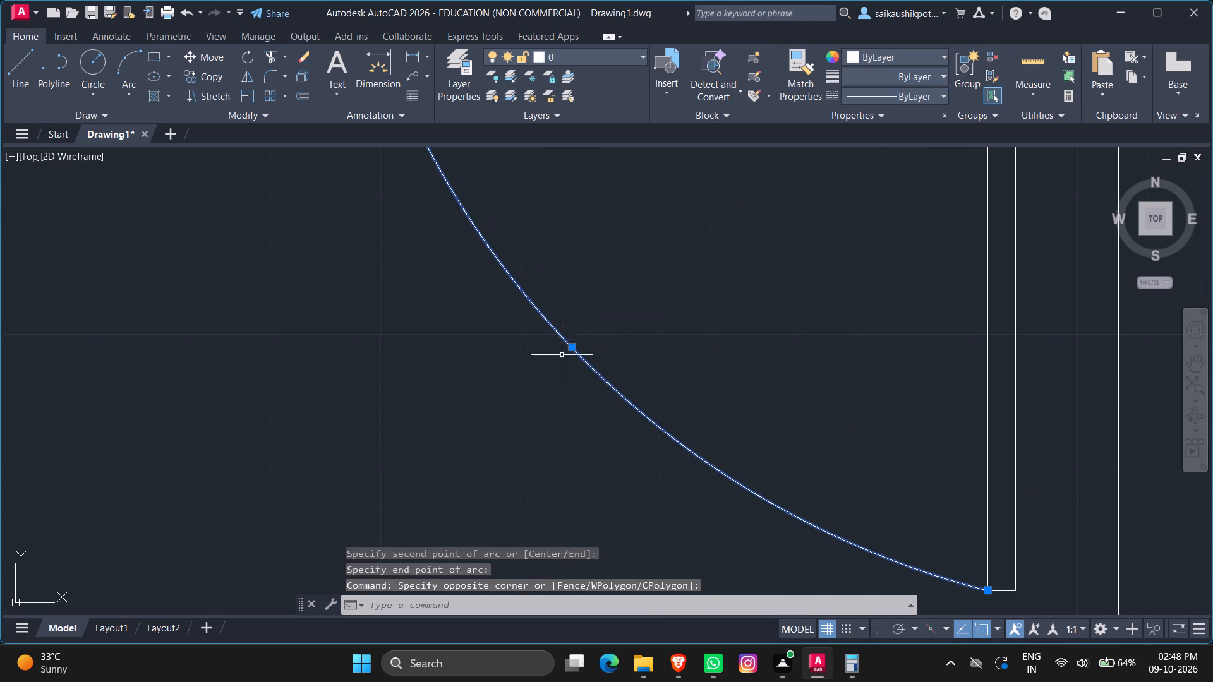
pyautogui.click(574, 346)
pyautogui.scroll(2, 543, 390)
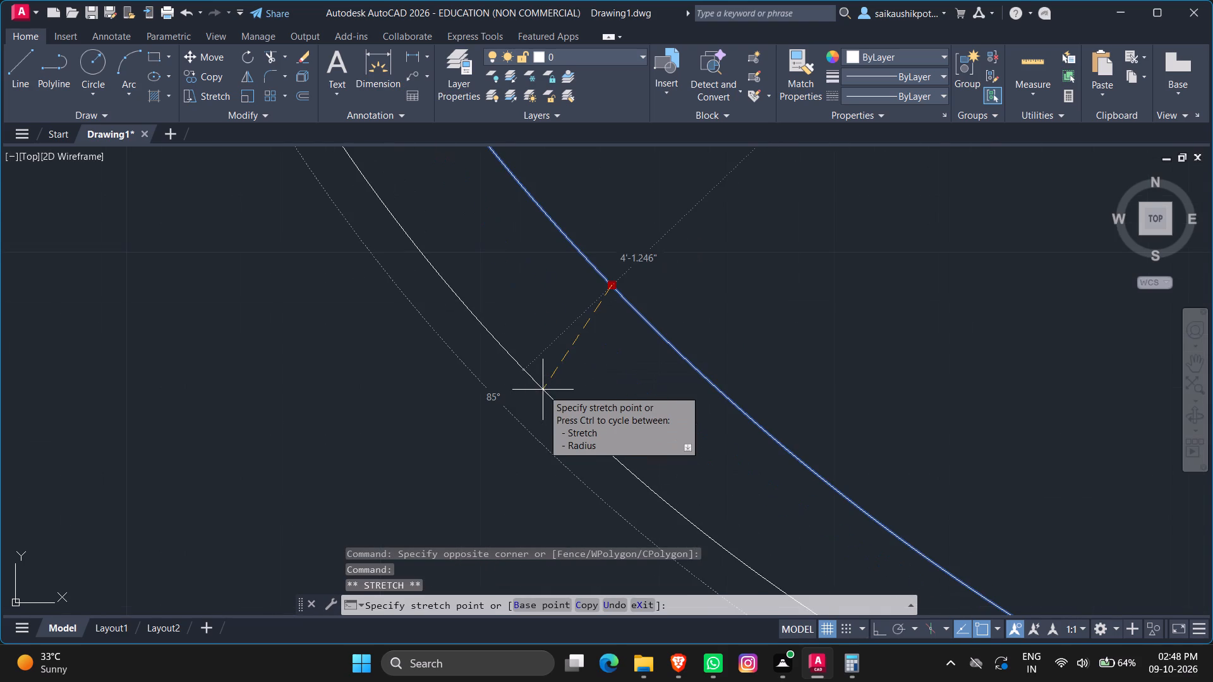
pyautogui.click(518, 422)
pyautogui.press('Escape')
pyautogui.scroll(-6, 517, 422)
pyautogui.scroll(-1, 582, 428)
# Copy the second small south room's east swing arc and paste it into the third small south room's door opening.
pyautogui.scroll(2, 613, 442)
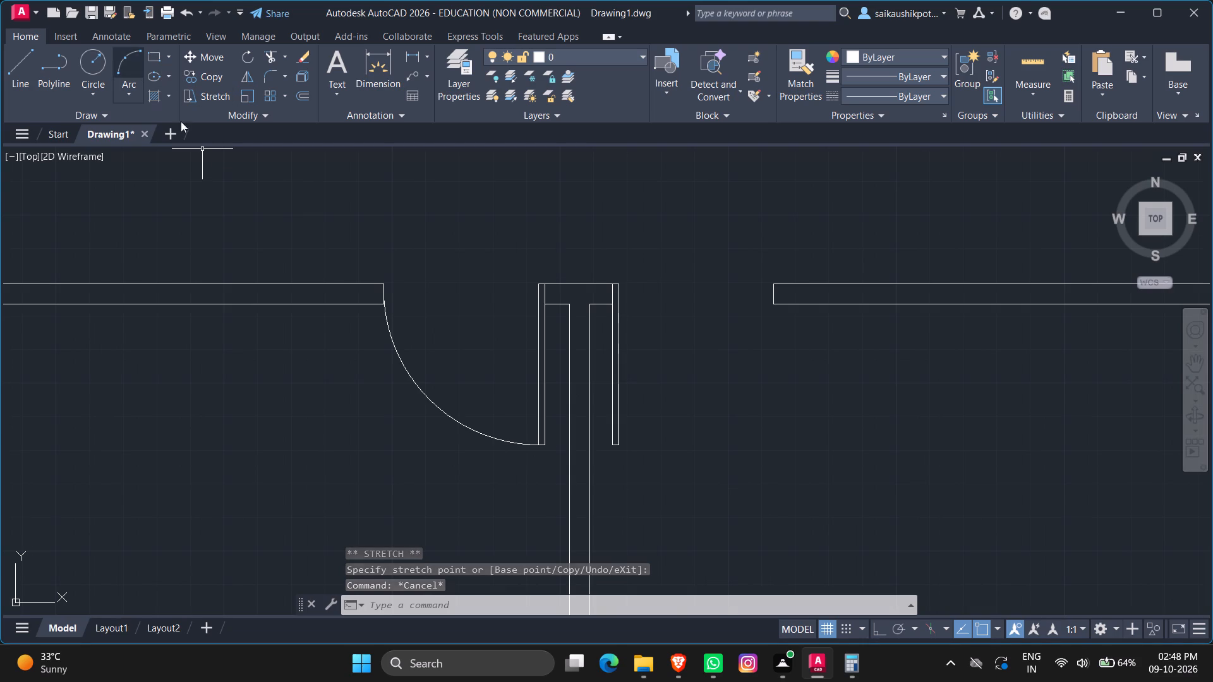
pyautogui.click(391, 342)
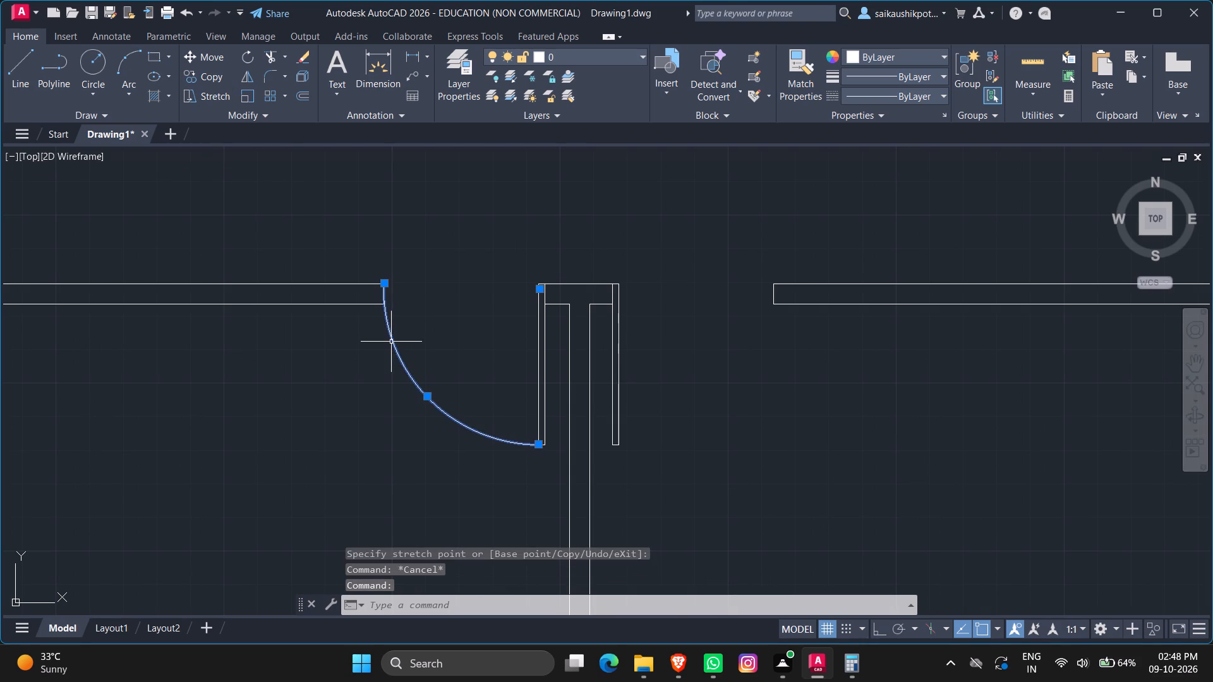
pyautogui.hotkey('ctrl', 'c')
pyautogui.hotkey('ctrl', 'v')
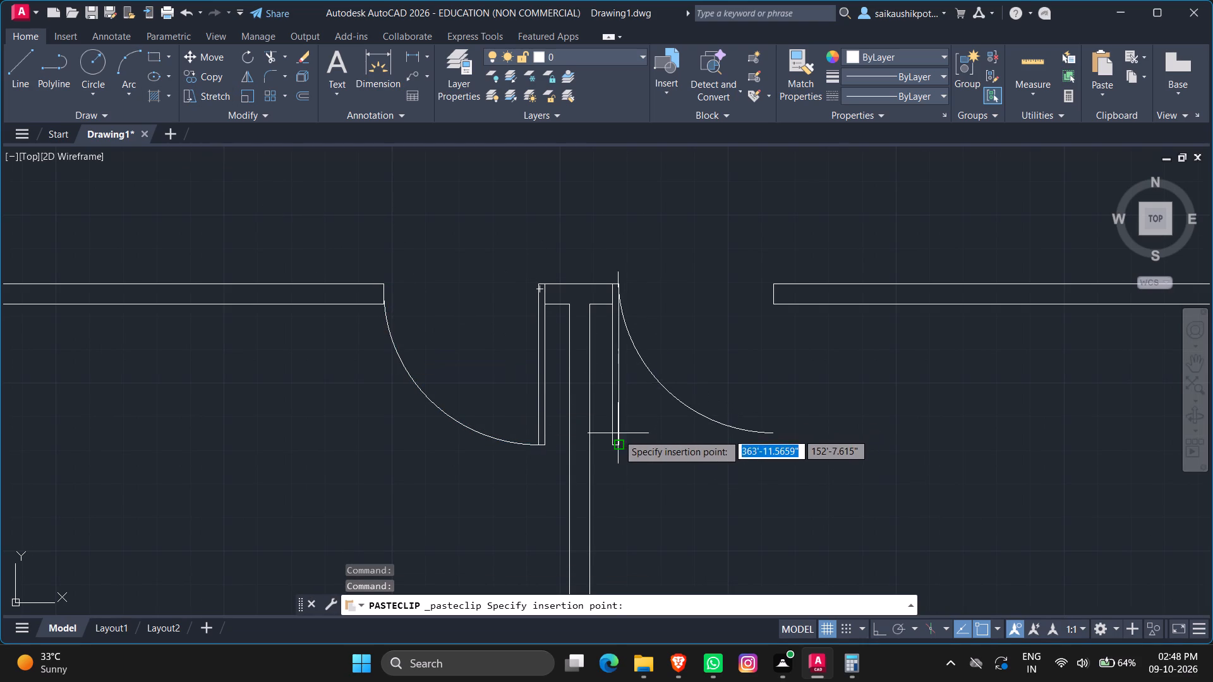
pyautogui.click(670, 450)
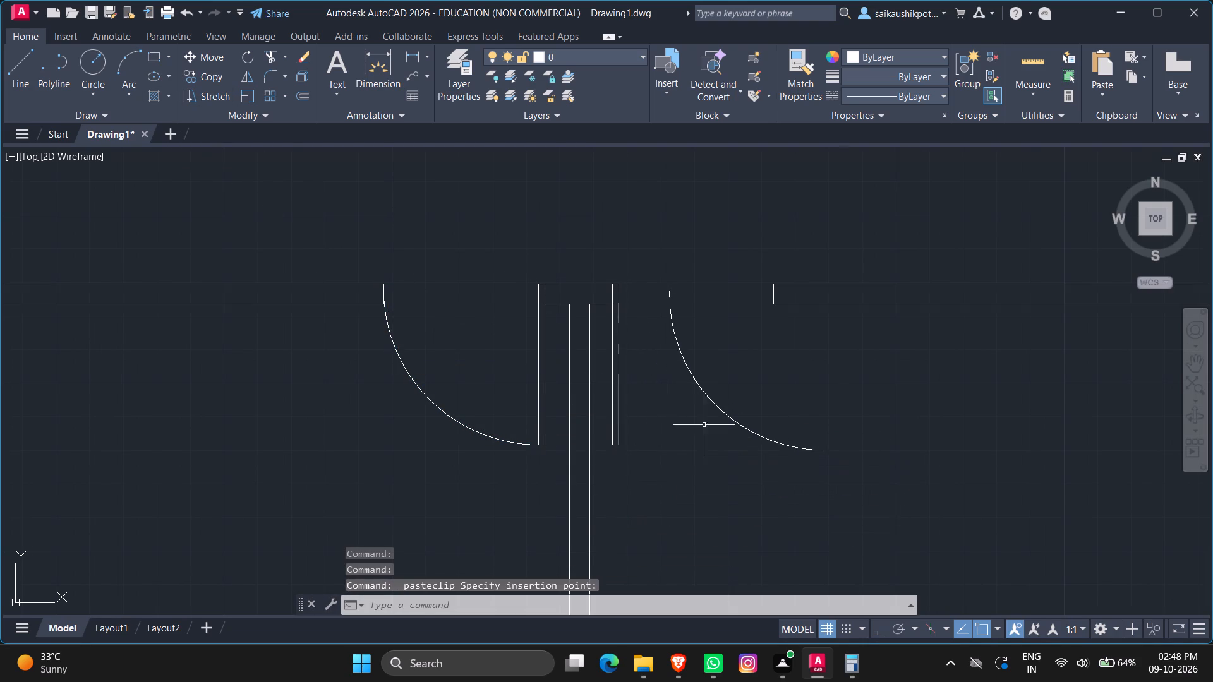
# Move the pasted swing arc by its center point onto the north corner of the third small south room's door leaf.
pyautogui.click(668, 289)
pyautogui.click(667, 289)
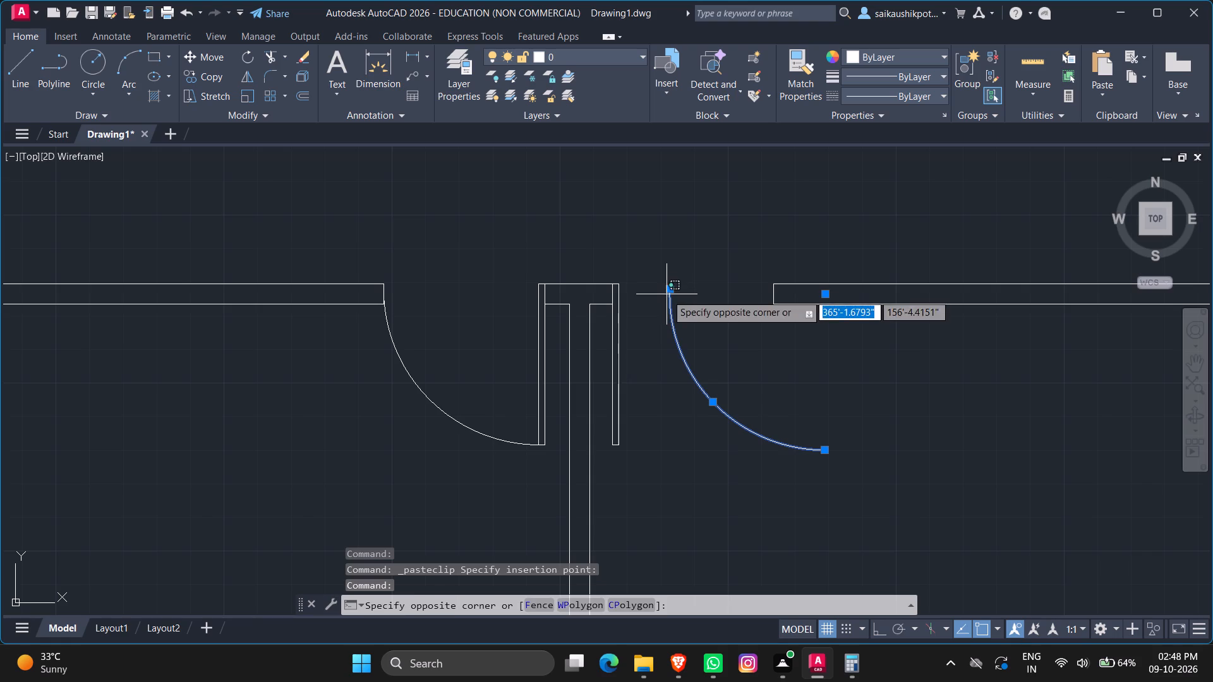
pyautogui.click(672, 282)
pyautogui.press('Escape')
pyautogui.click(697, 344)
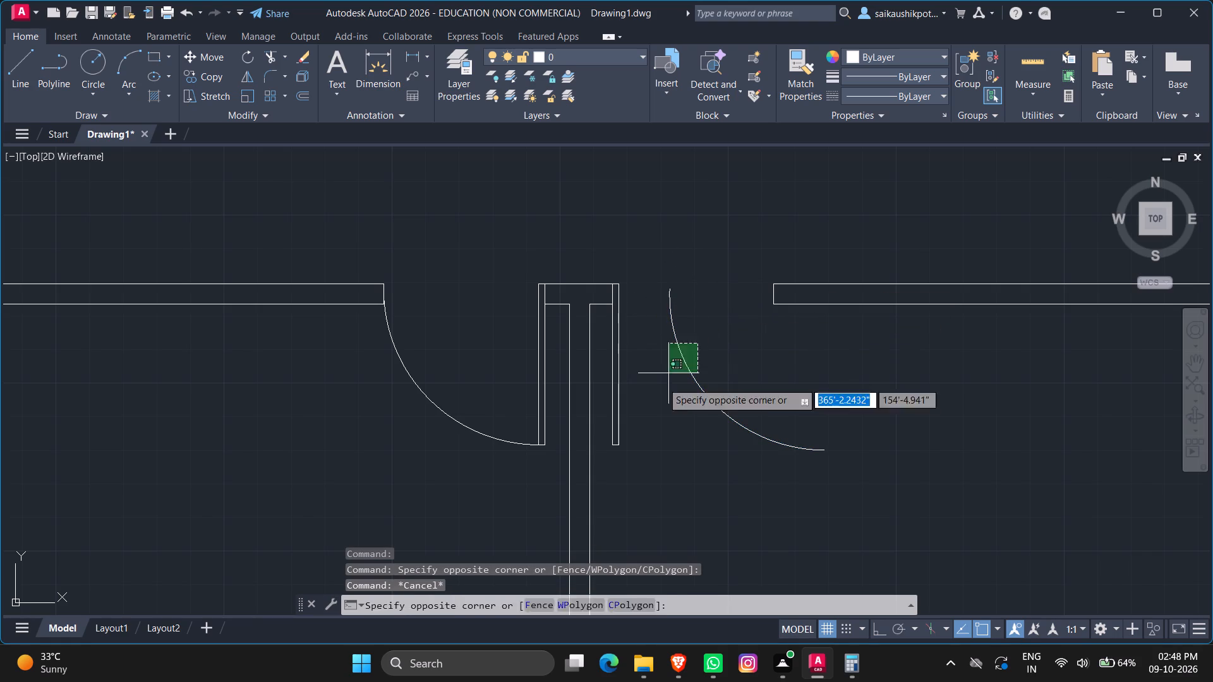
pyautogui.click(655, 396)
pyautogui.click(823, 296)
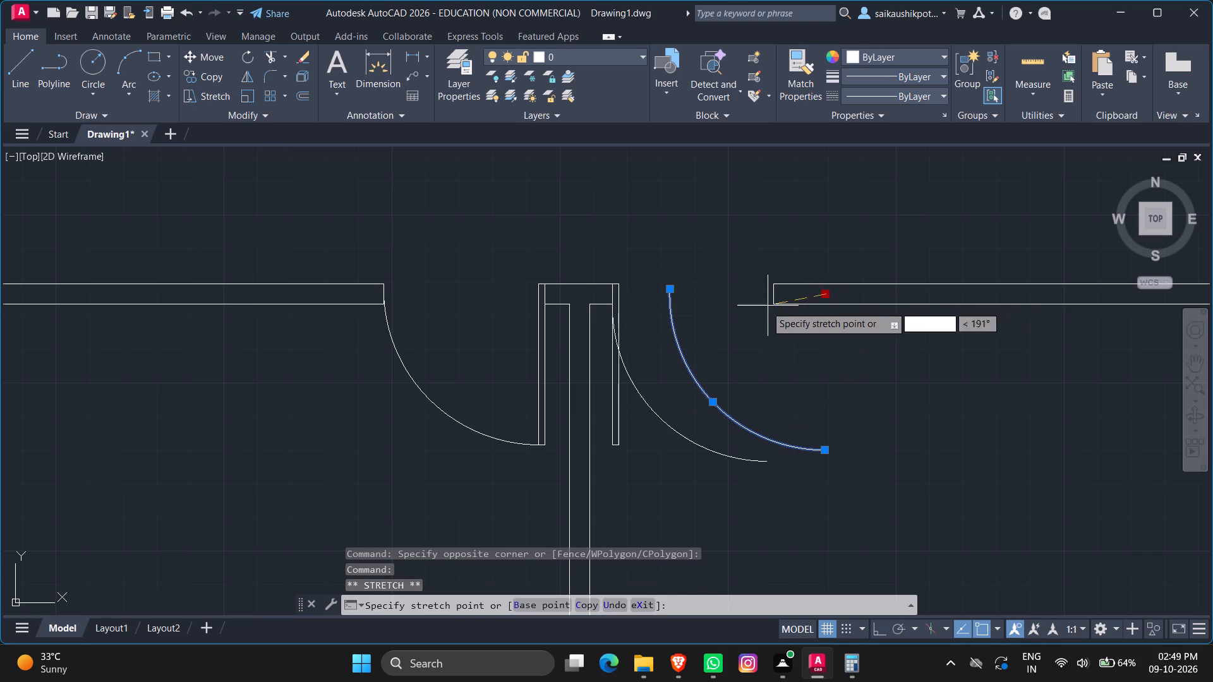
pyautogui.click(618, 284)
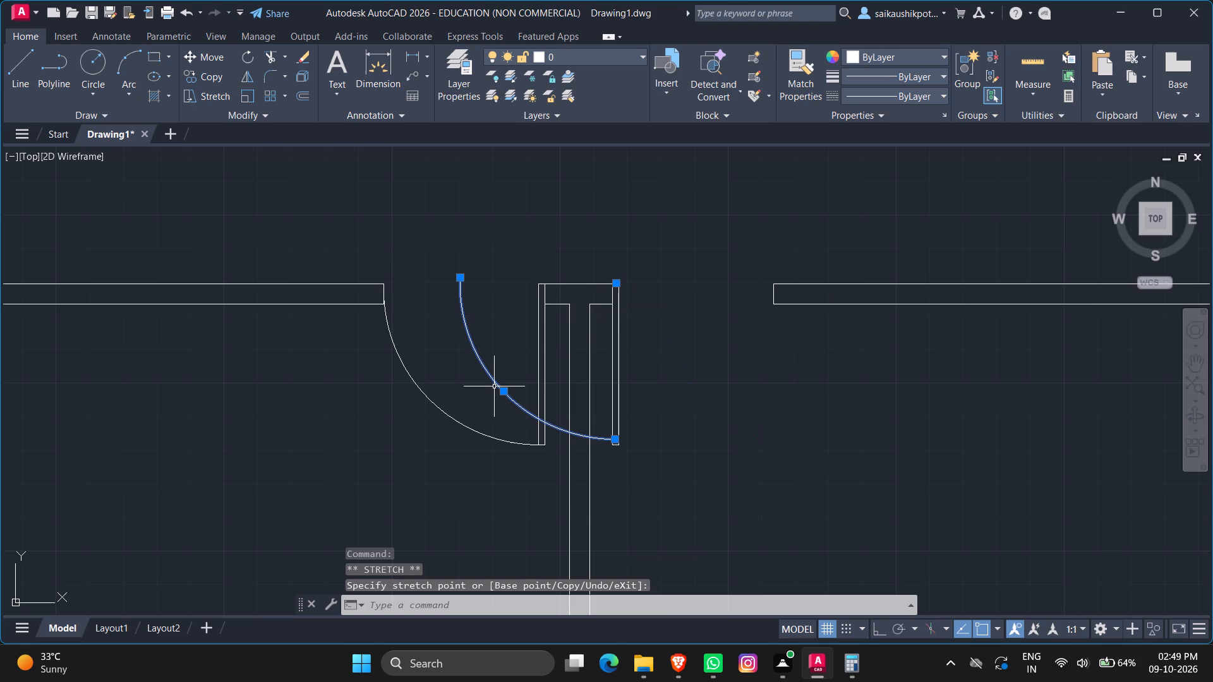
pyautogui.click(457, 277)
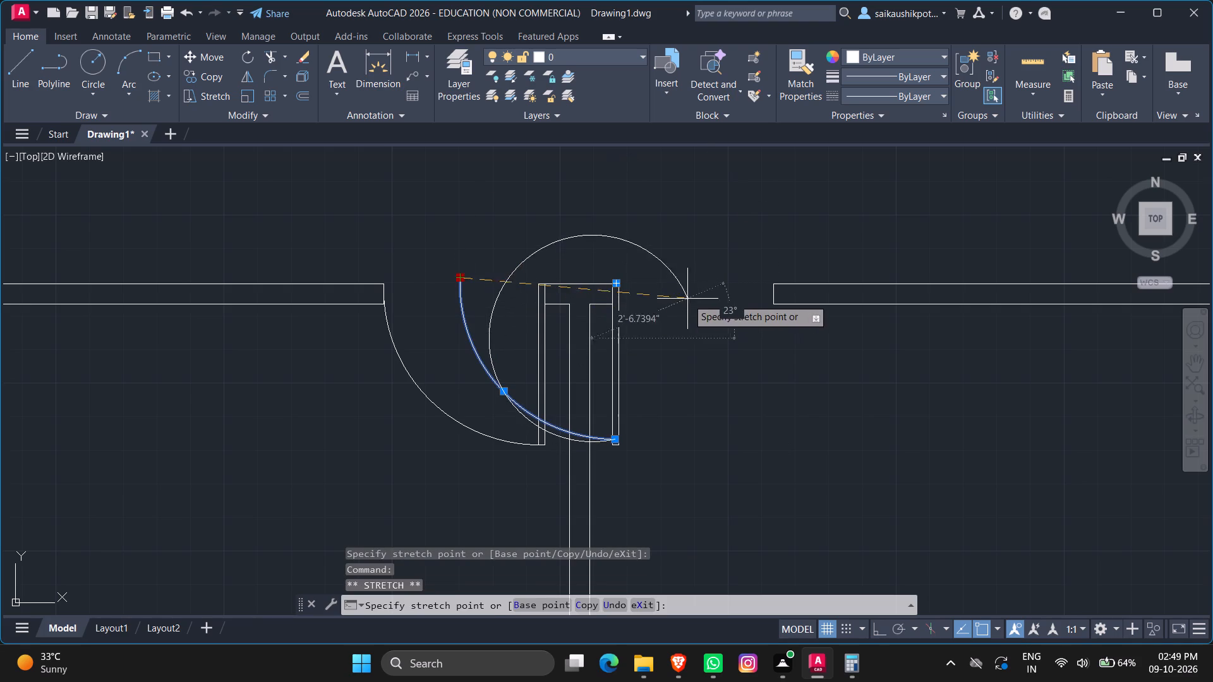
pyautogui.click(457, 278)
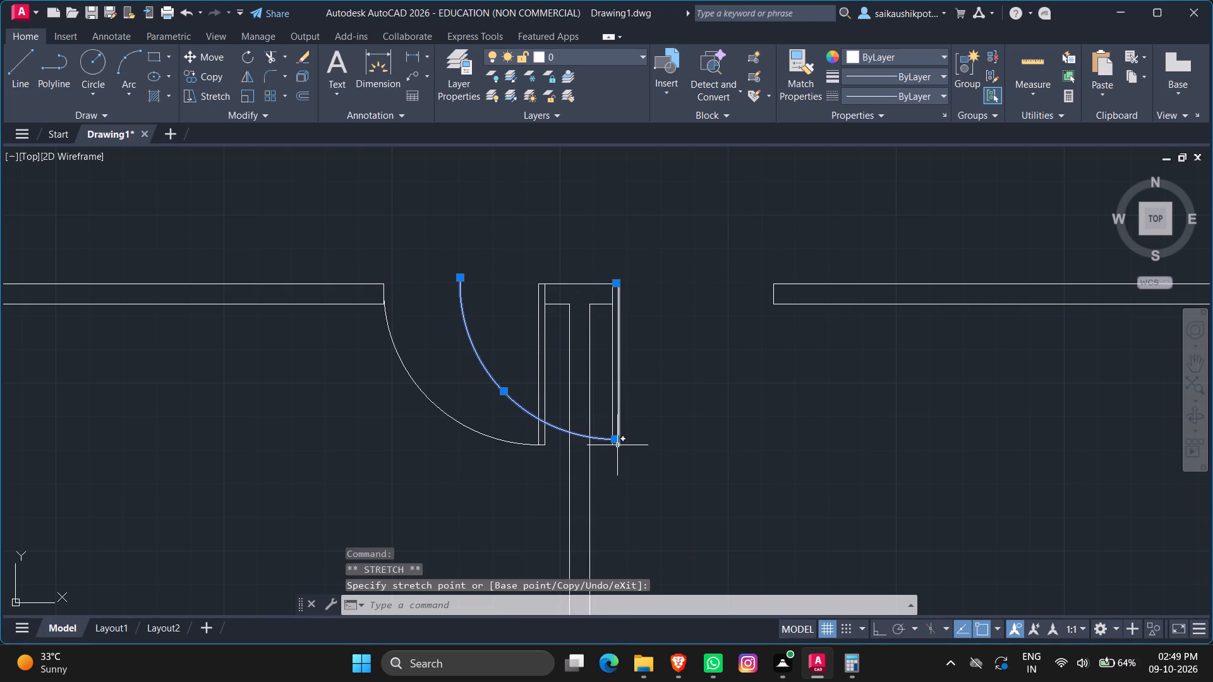
# Stretch the pasted arc's two endpoints to the opposite jamb's north corner and the south tip of the door leaf.
pyautogui.click(615, 440)
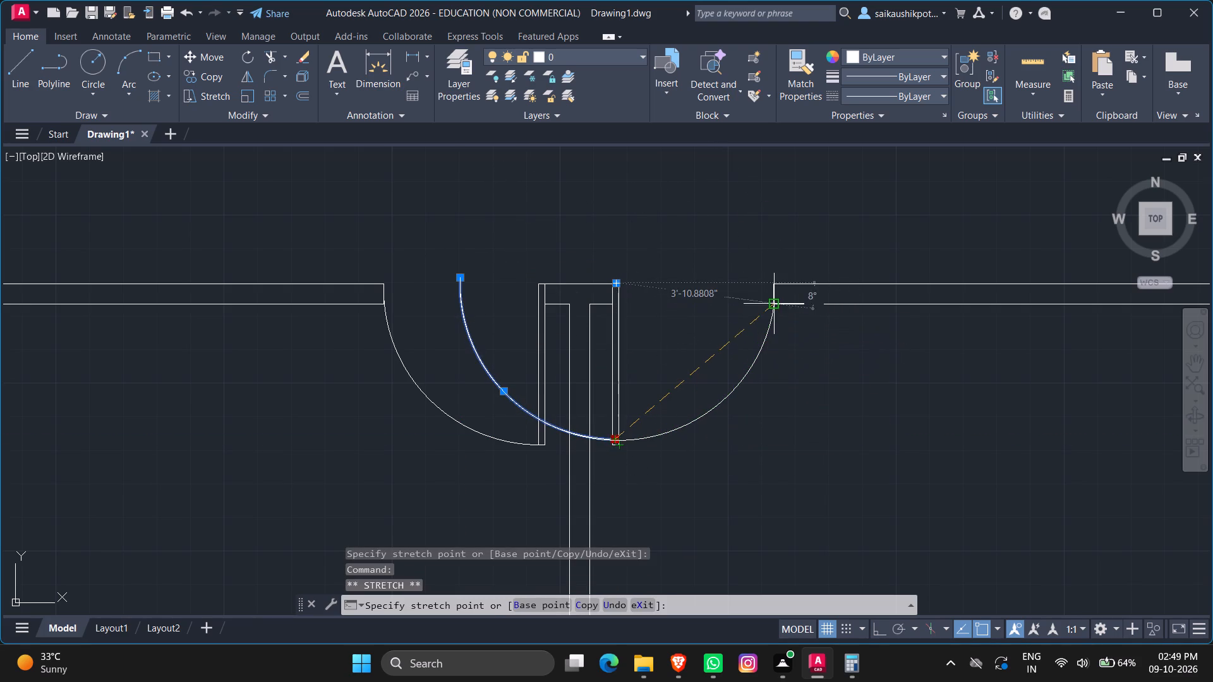
pyautogui.click(775, 285)
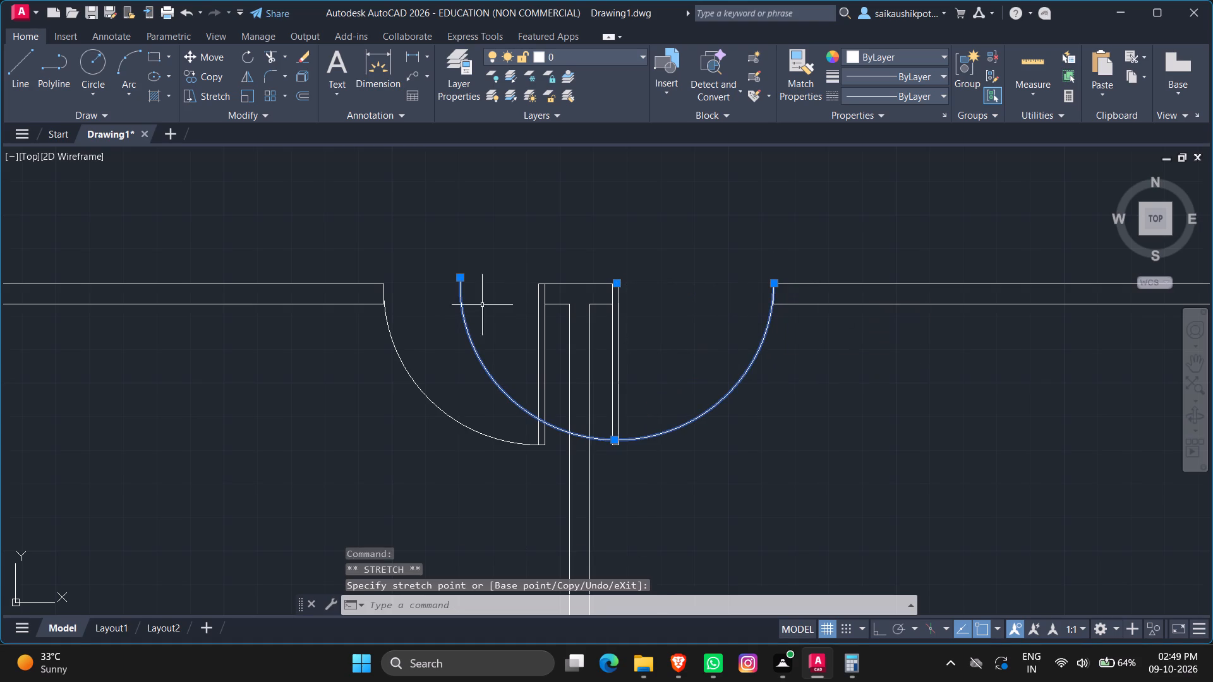
pyautogui.click(461, 278)
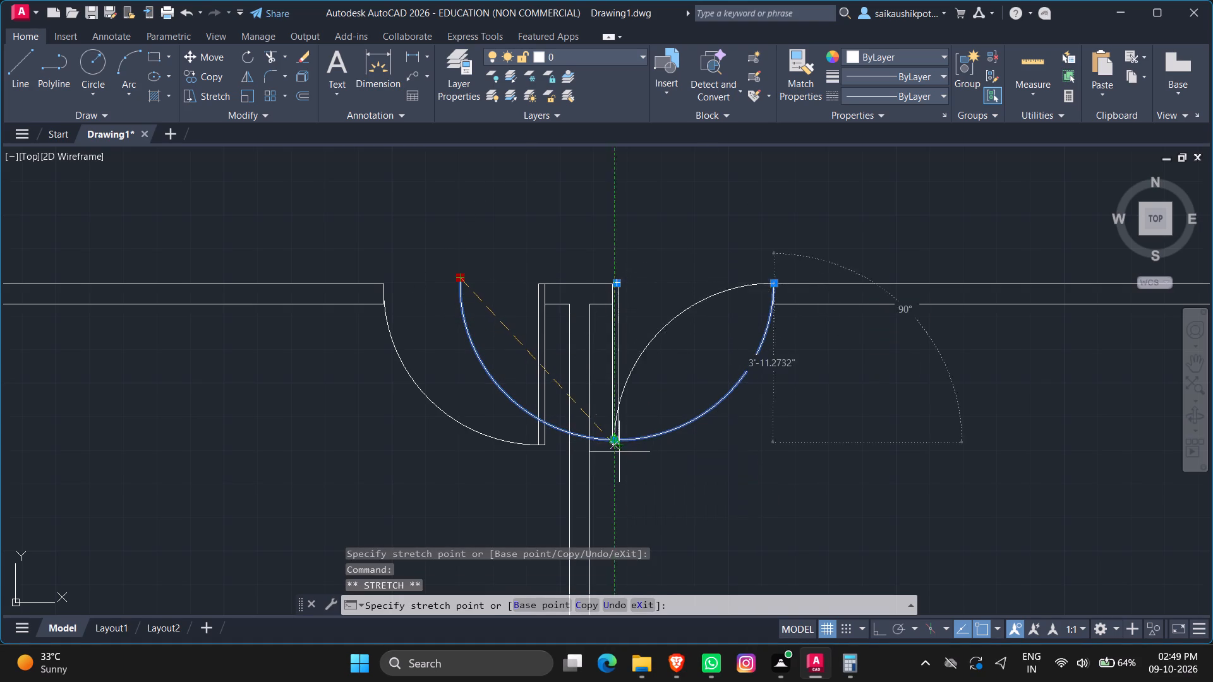
pyautogui.scroll(4, 616, 450)
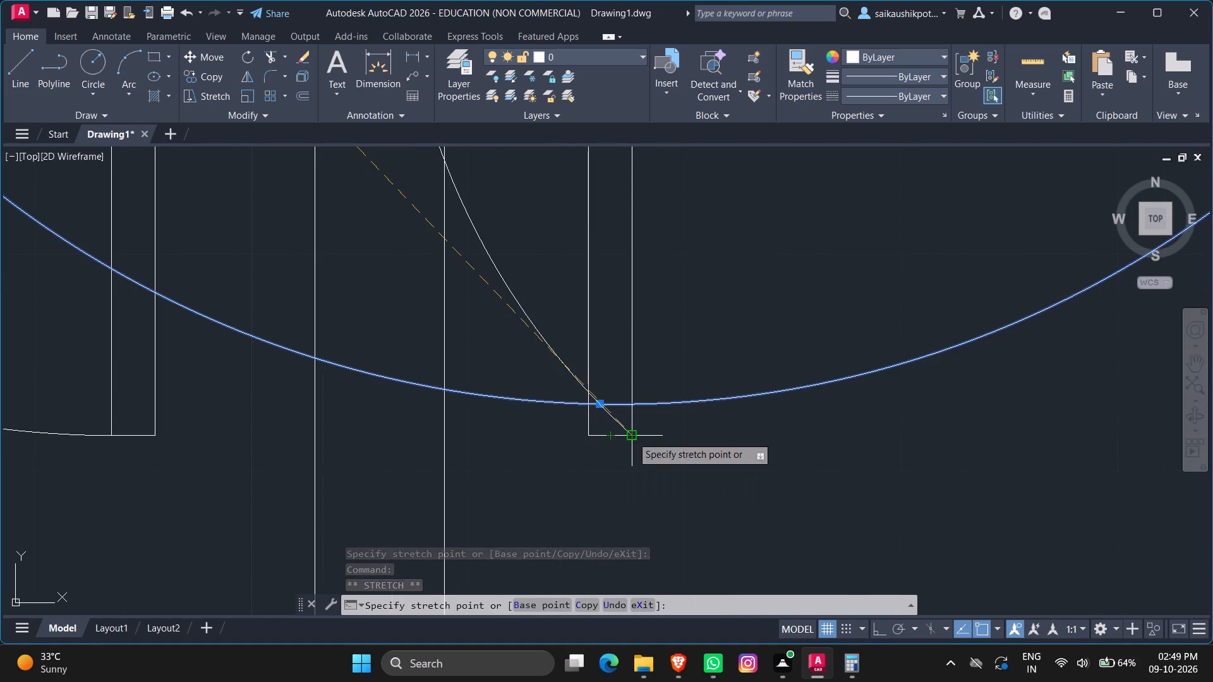
pyautogui.click(632, 436)
pyautogui.scroll(-3, 629, 446)
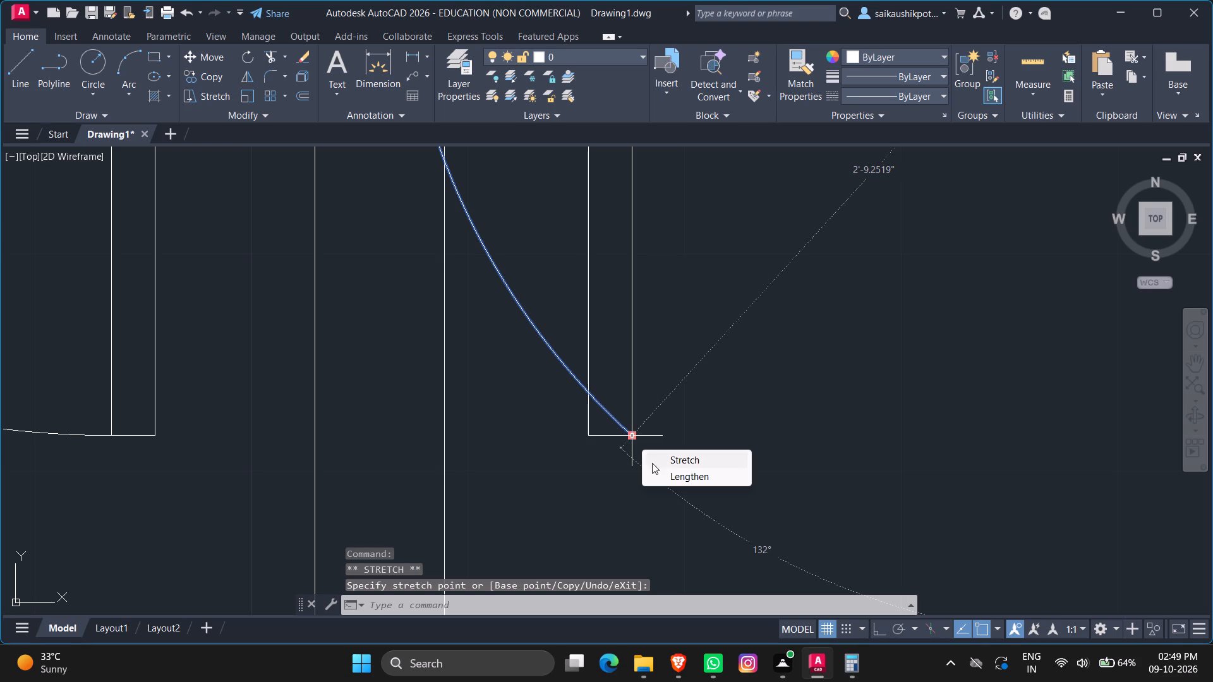
pyautogui.press('Escape')
pyautogui.scroll(-4, 655, 474)
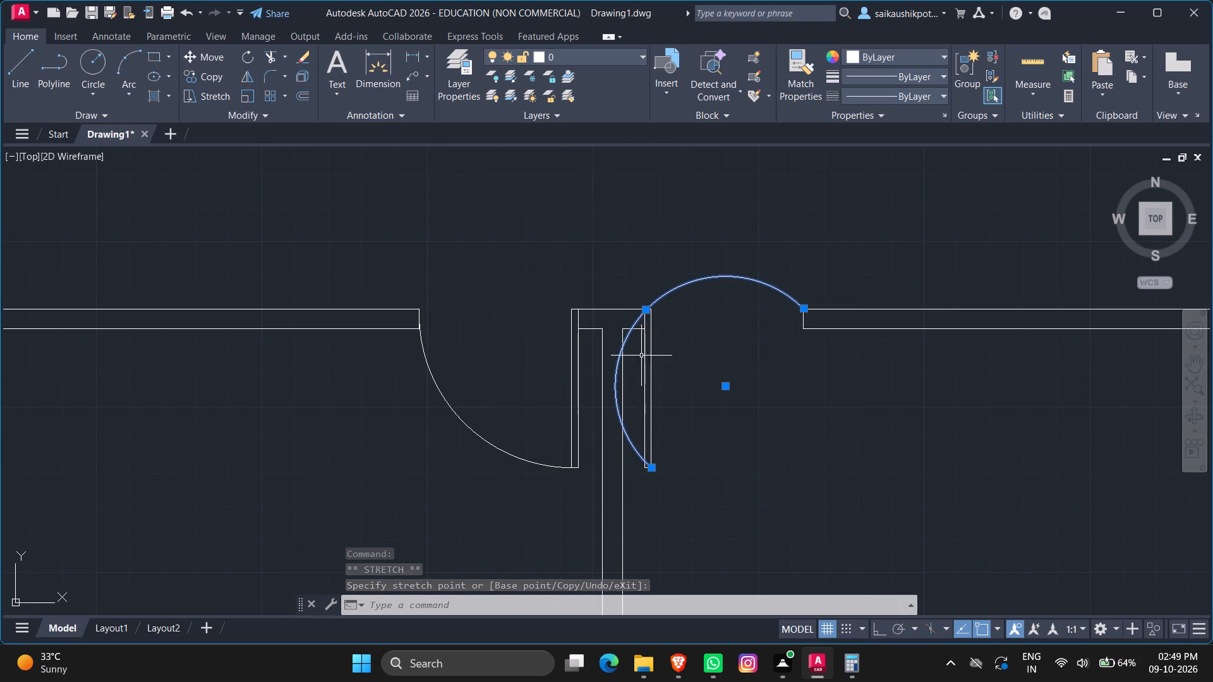
# Stretch the midpoint of the third small south room's swing arc outward into a quarter circle of about 4' radius.
pyautogui.click(644, 313)
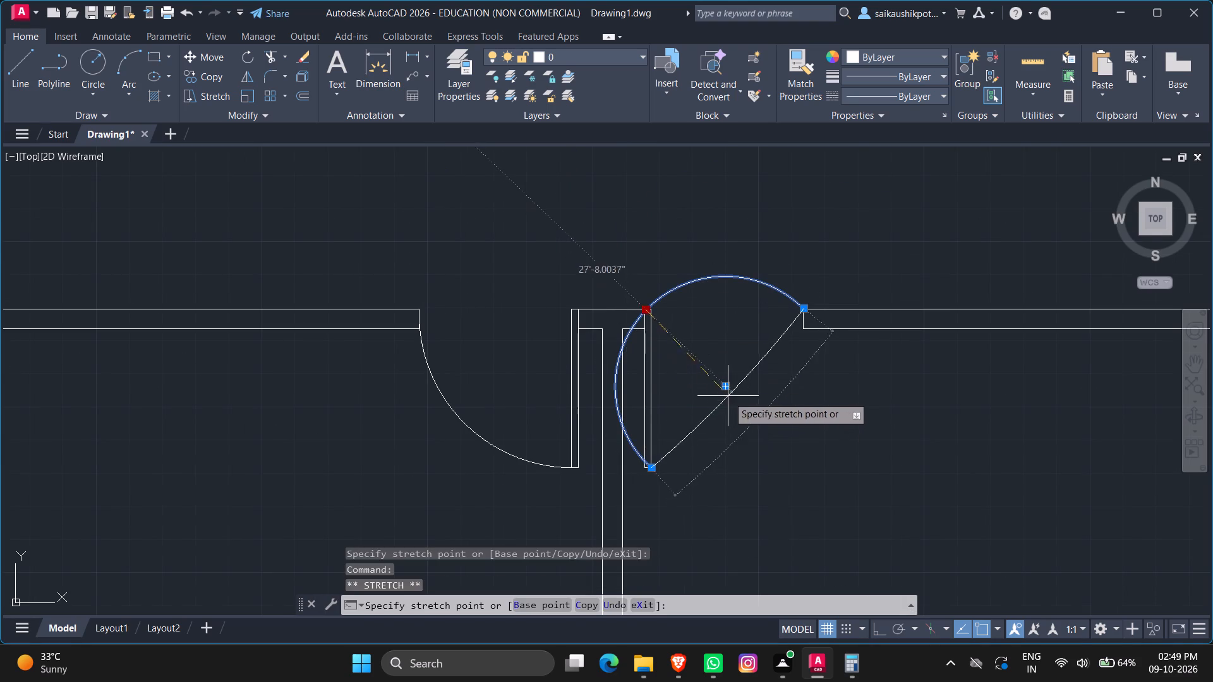
pyautogui.scroll(2, 765, 440)
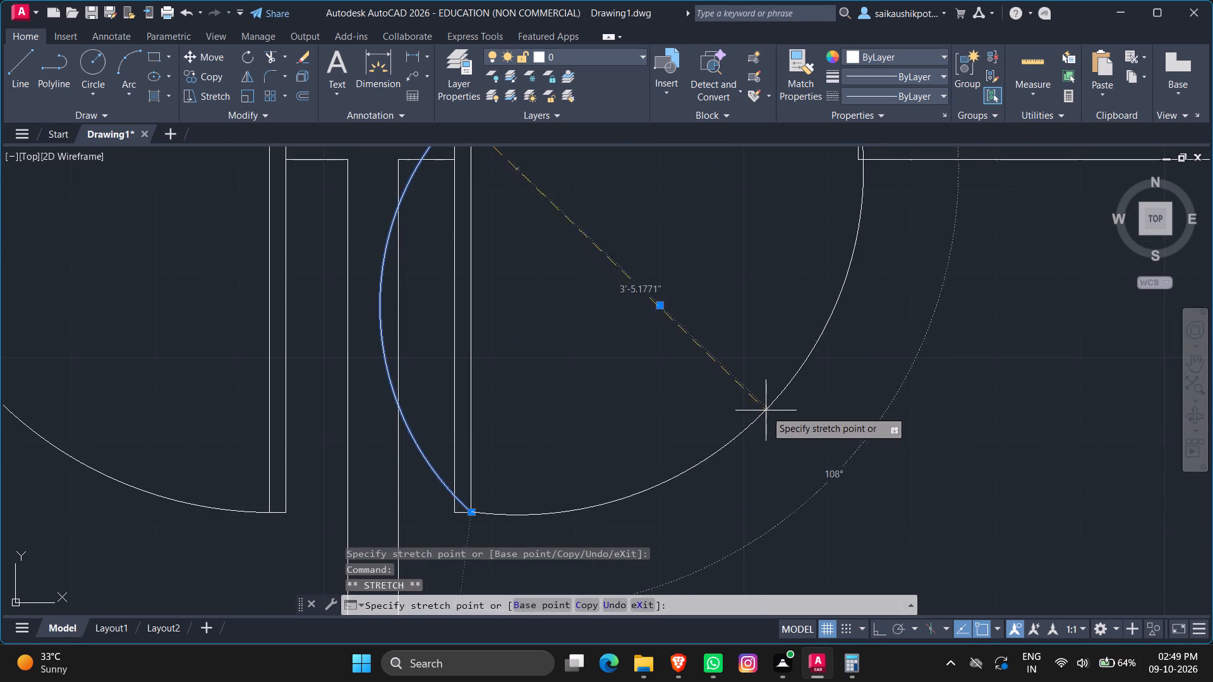
pyautogui.scroll(-2, 766, 410)
pyautogui.scroll(2, 775, 448)
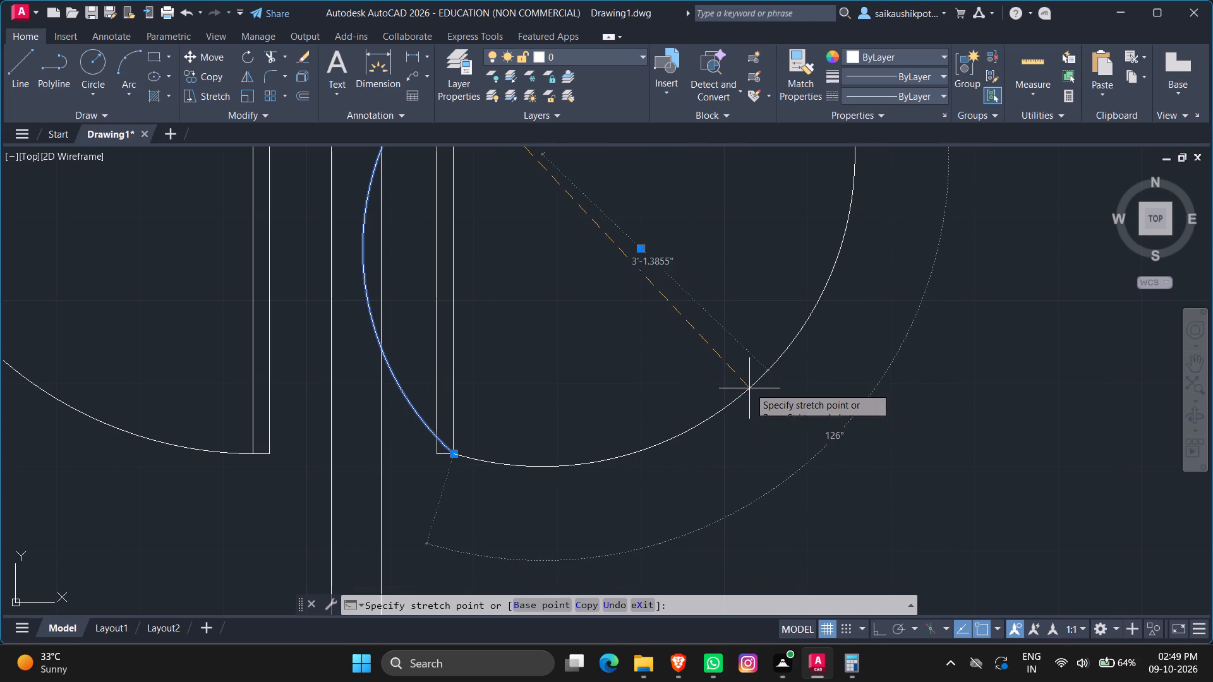
pyautogui.scroll(1, 713, 337)
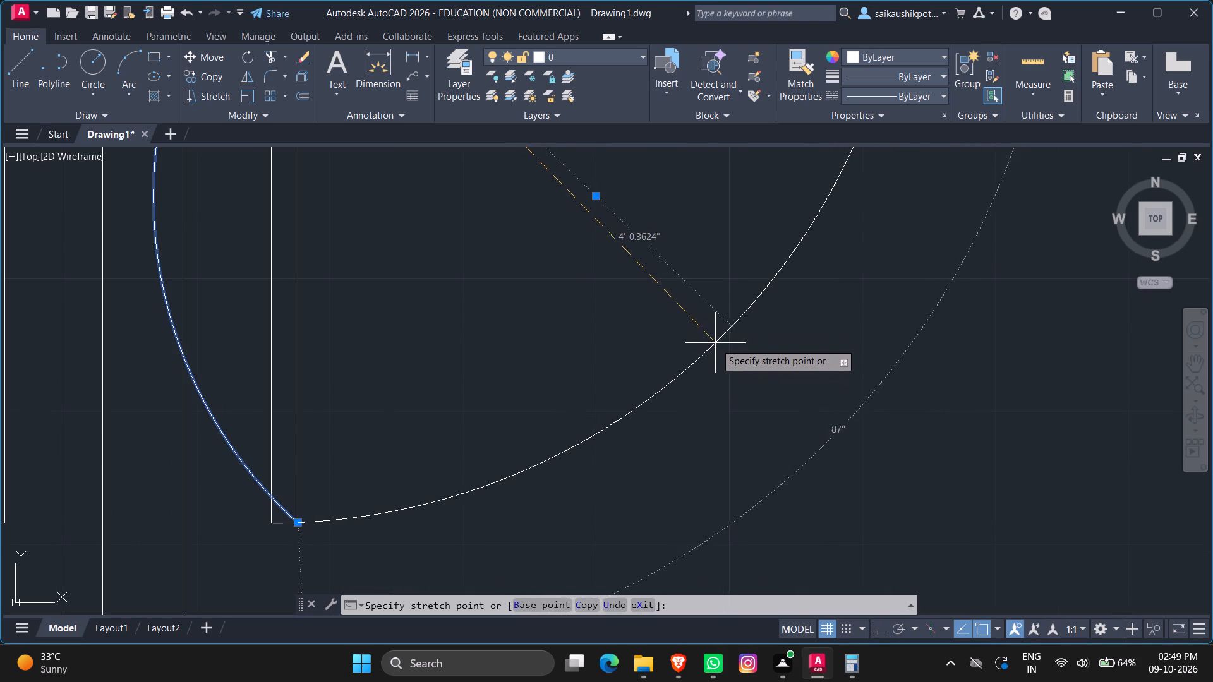
pyautogui.click(723, 350)
pyautogui.press('Escape')
pyautogui.scroll(-3, 723, 350)
pyautogui.scroll(-2, 712, 404)
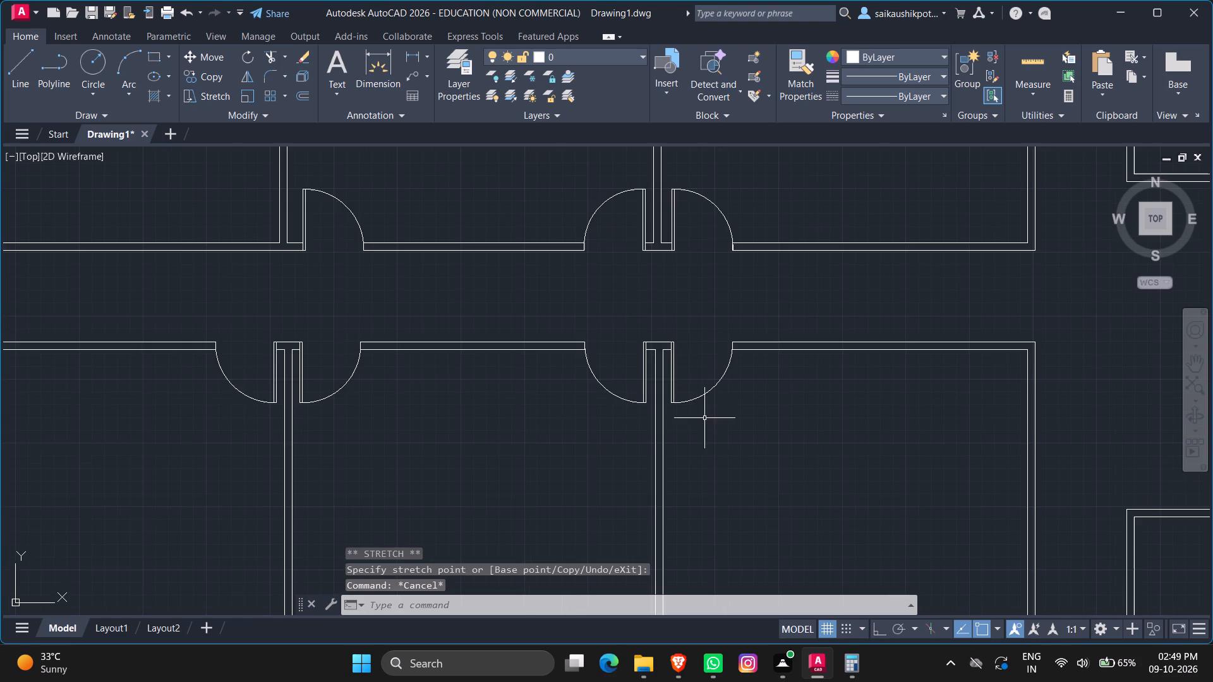
# With Ortho on, draw a vertical jamb line across the northeast small room's south wall, just east of its southwest corner.
pyautogui.scroll(-1, 701, 422)
pyautogui.press('Escape')
pyautogui.press('Escape')
pyautogui.scroll(-2, 699, 467)
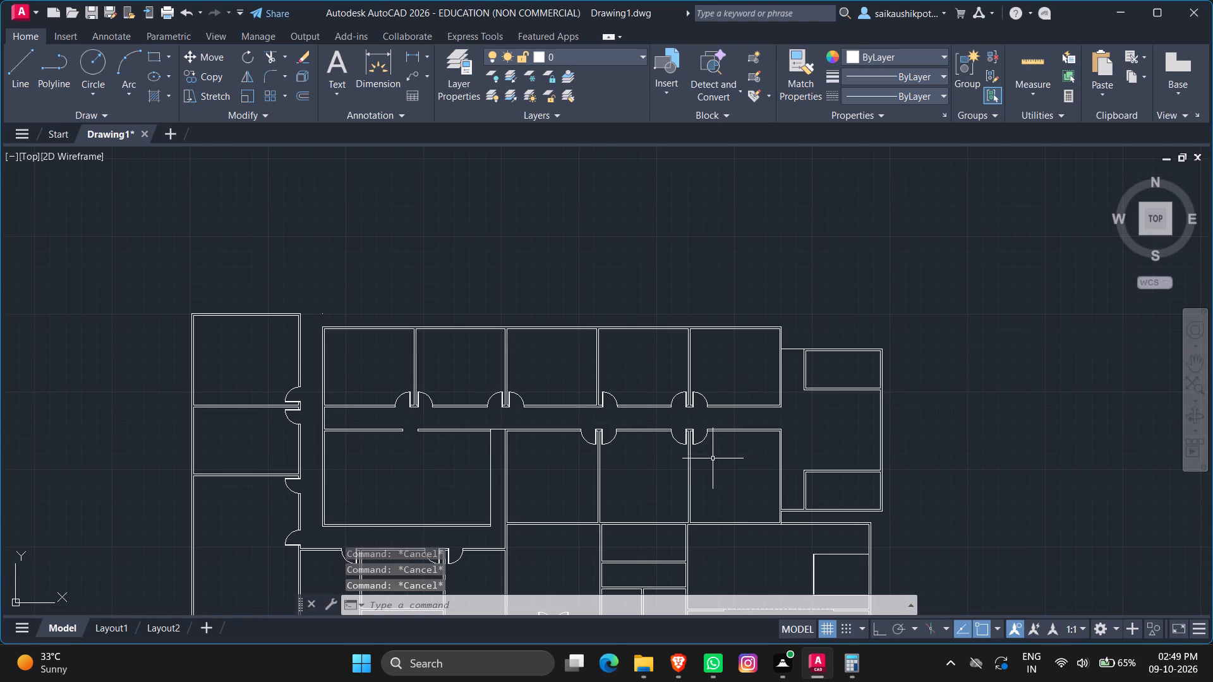
pyautogui.scroll(3, 839, 377)
pyautogui.scroll(2, 747, 451)
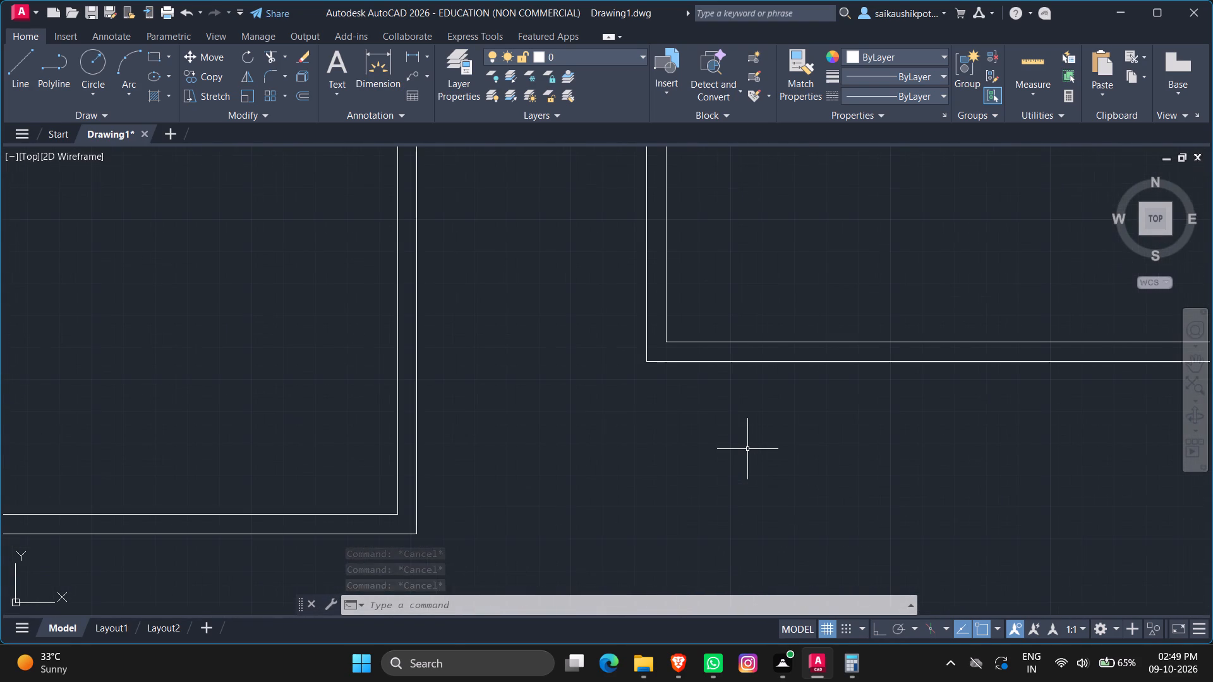
pyautogui.press('l')
pyautogui.press('Return')
pyautogui.press('F8')
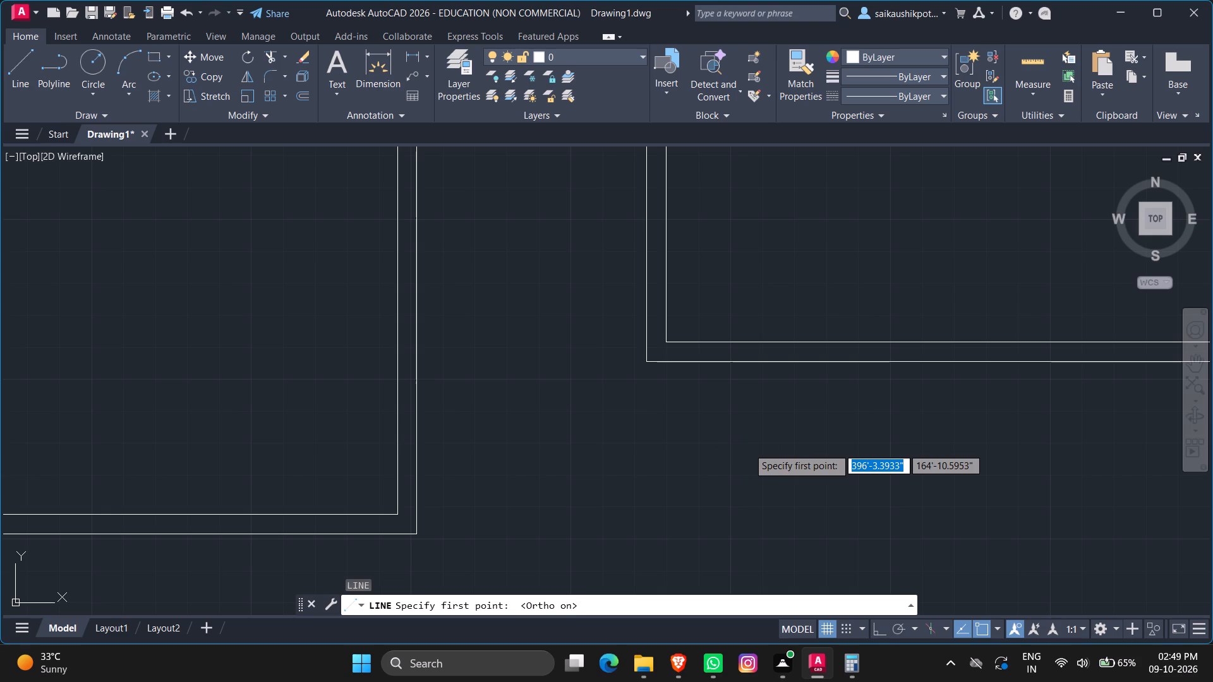
pyautogui.click(691, 323)
pyautogui.click(706, 434)
pyautogui.press('Escape')
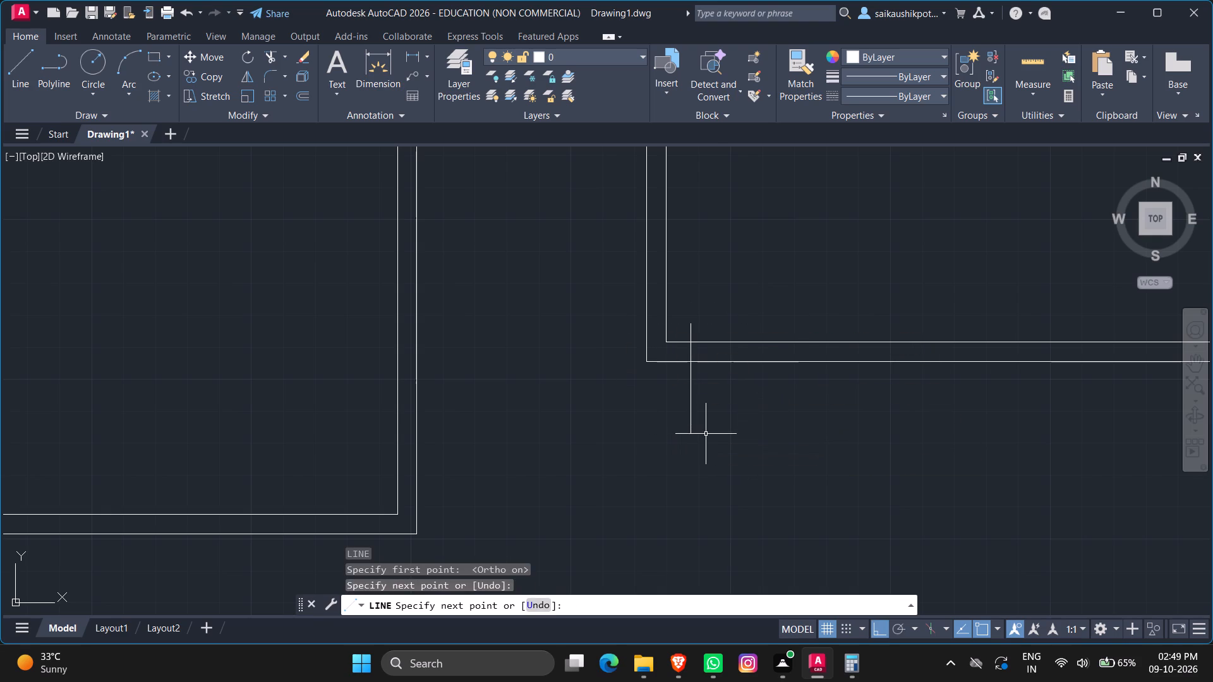
# Trim the jamb line's overhangs above and below the northeast small room's south wall.
pyautogui.write('TR')
pyautogui.press('Return')
pyautogui.press('Return')
pyautogui.click(701, 403)
pyautogui.click(677, 400)
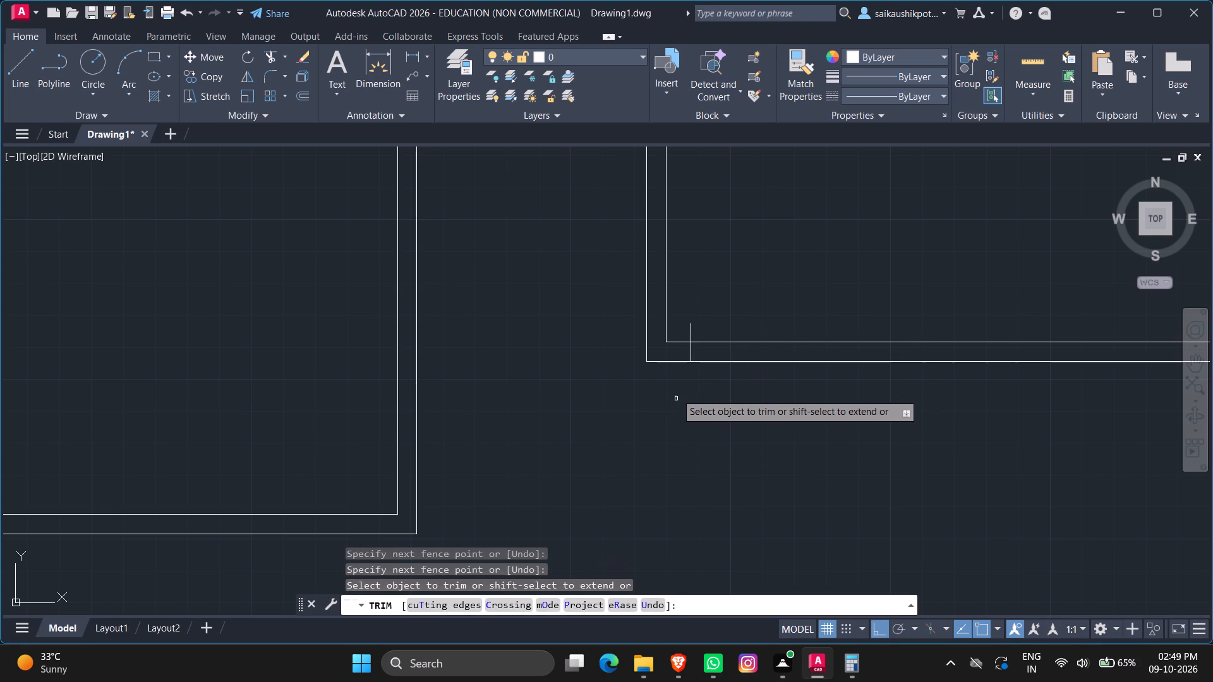
pyautogui.click(693, 333)
pyautogui.press('Escape')
pyautogui.press('Escape')
pyautogui.press('Escape')
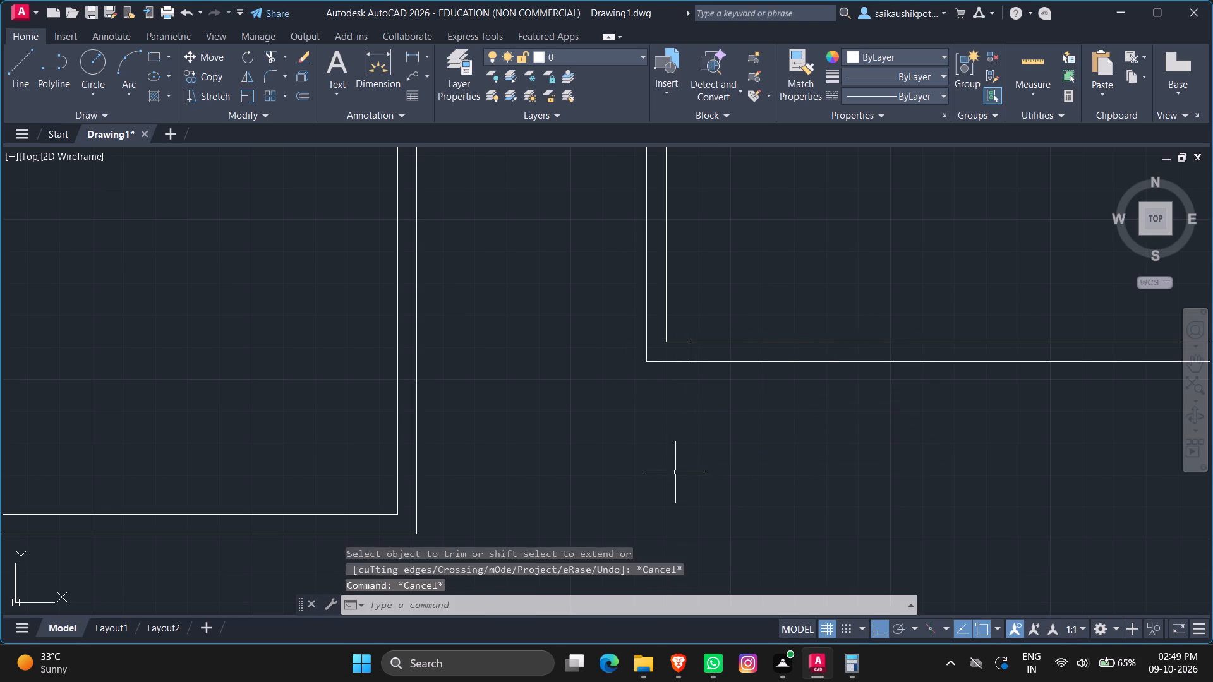
# Offset the northeast small room's jamb line 4' to the east.
pyautogui.press('Escape')
pyautogui.press('o')
pyautogui.press('Return')
pyautogui.write("4'")
pyautogui.press('Return')
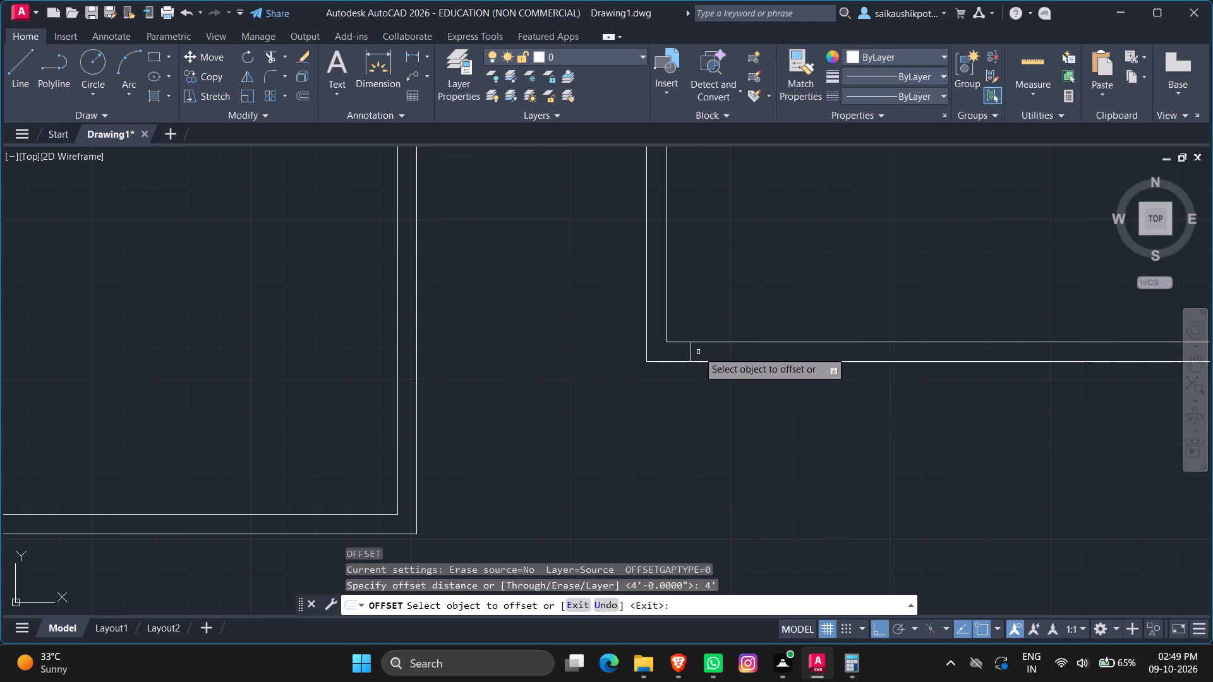
pyautogui.click(691, 347)
pyautogui.click(806, 412)
pyautogui.press('Escape')
pyautogui.press('Escape')
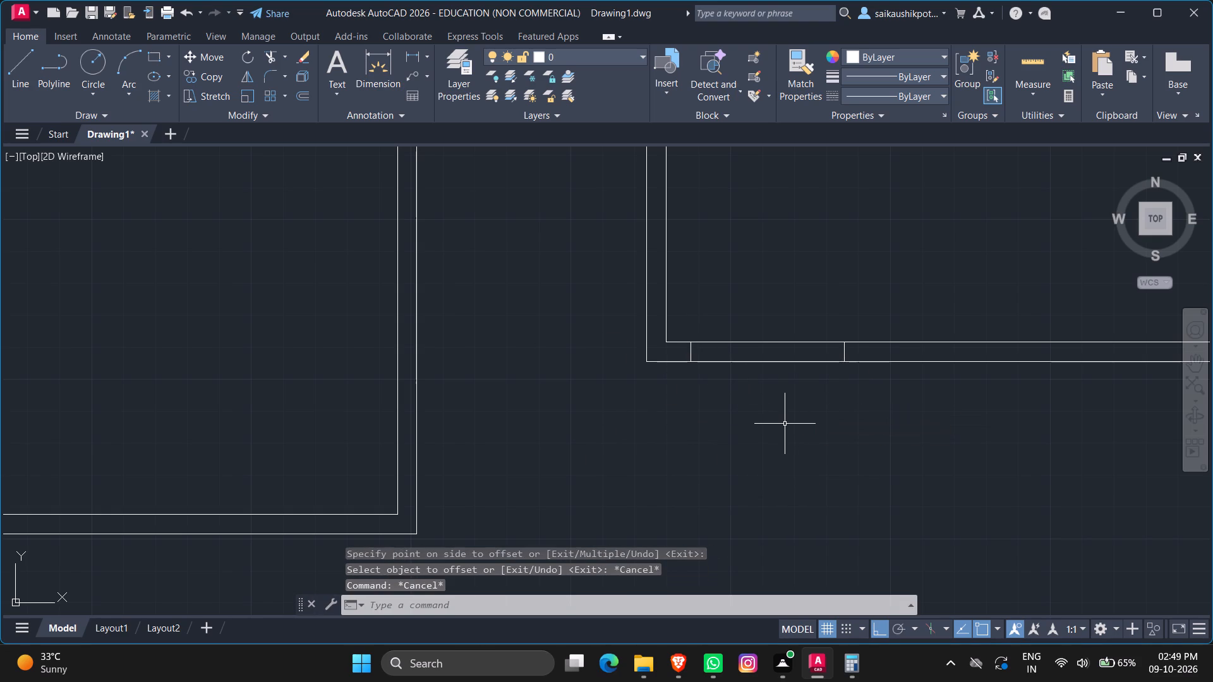
# Trim both wall lines between the two jambs to open the northeast small room's doorway.
pyautogui.write('TR')
pyautogui.press('Return')
pyautogui.press('Return')
pyautogui.moveTo(769, 434); pyautogui.dragTo(768, 426)
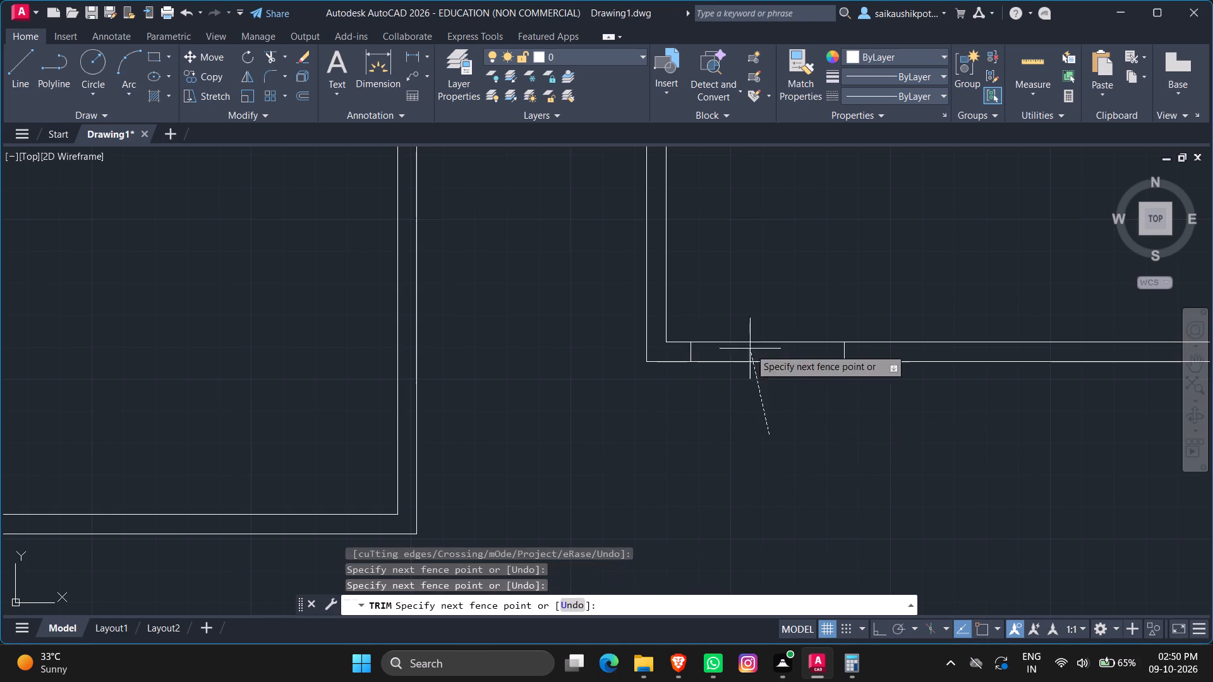
pyautogui.click(733, 297)
pyautogui.press('Escape')
pyautogui.press('Escape')
pyautogui.press('Escape')
# Draw a vertical jamb line across the southeast small room's north wall, just east of its northwest corner.
pyautogui.scroll(-1, 727, 377)
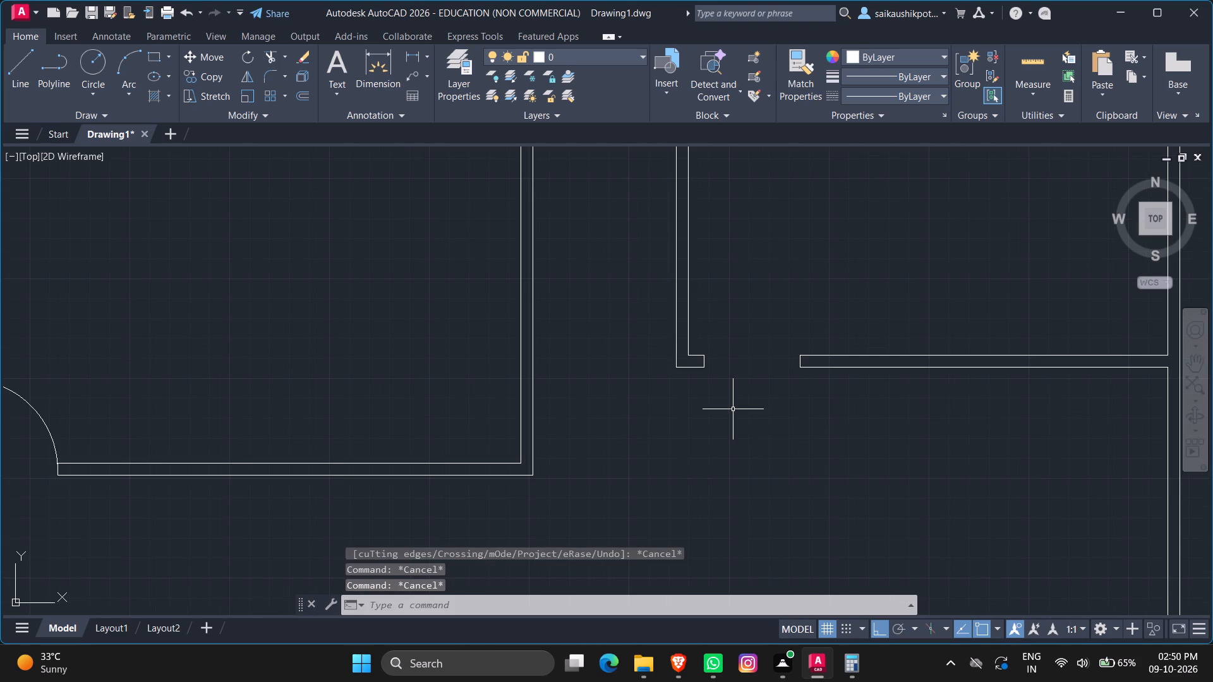
pyautogui.scroll(-3, 742, 378)
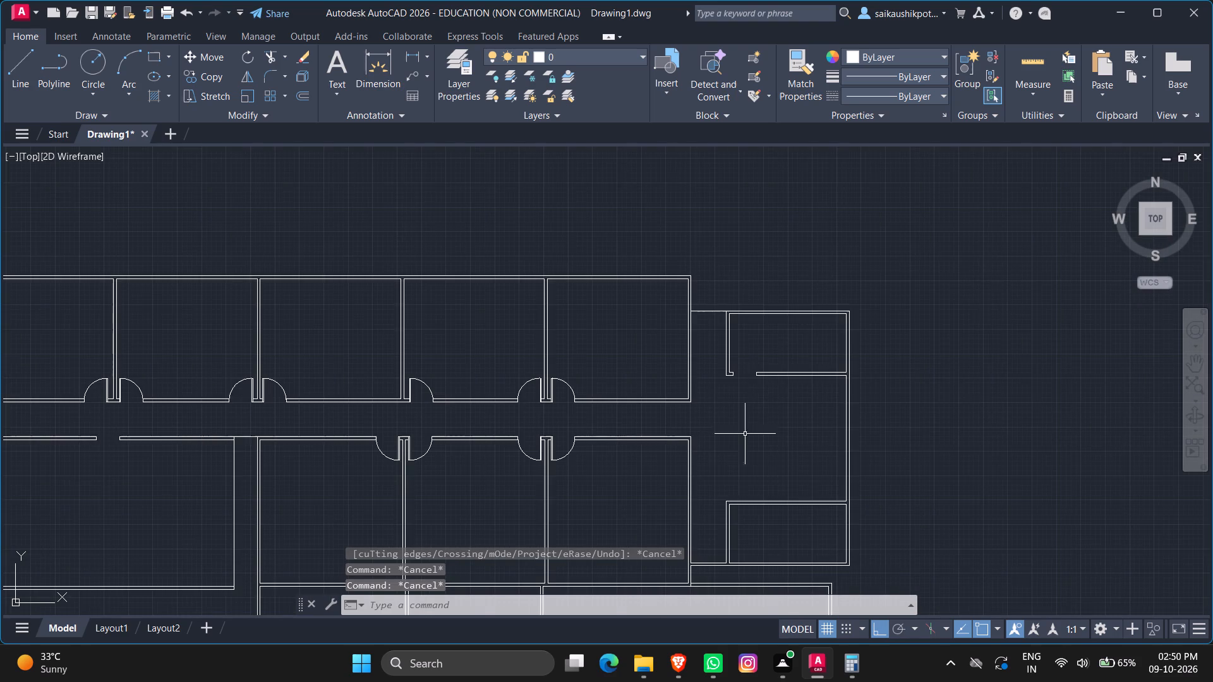
pyautogui.scroll(3, 752, 534)
pyautogui.press('Escape')
pyautogui.press('Escape')
pyautogui.press('l')
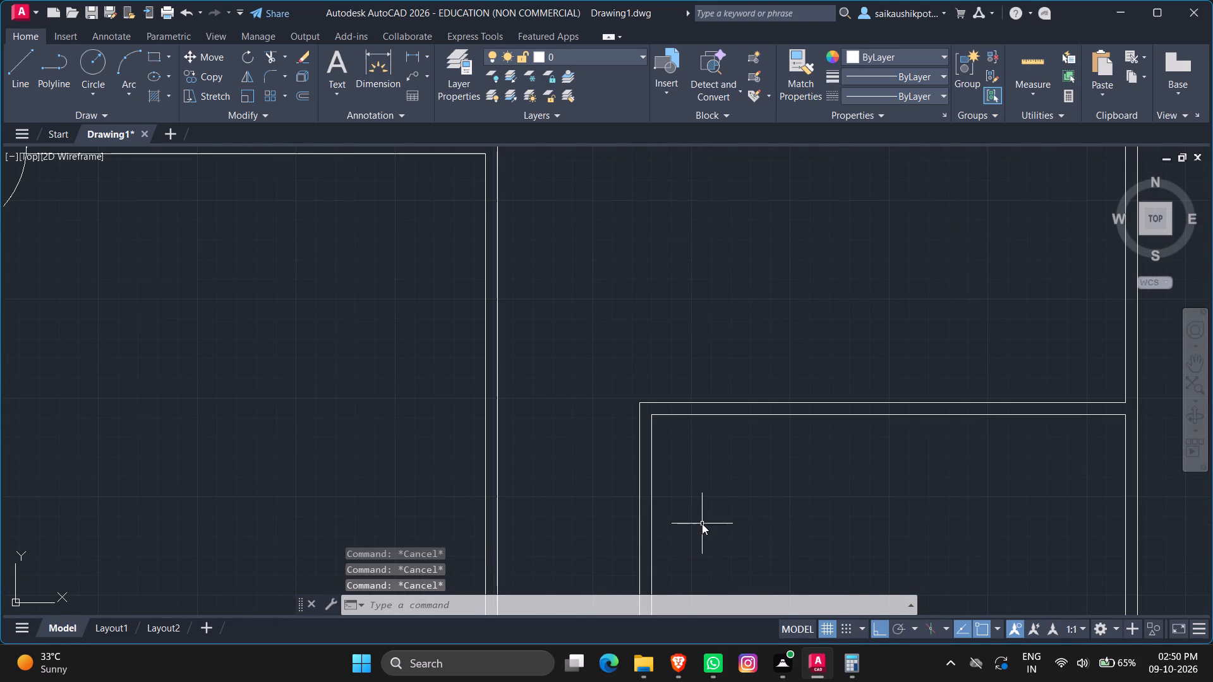
pyautogui.press('Return')
pyautogui.scroll(1, 662, 484)
pyautogui.click(661, 336)
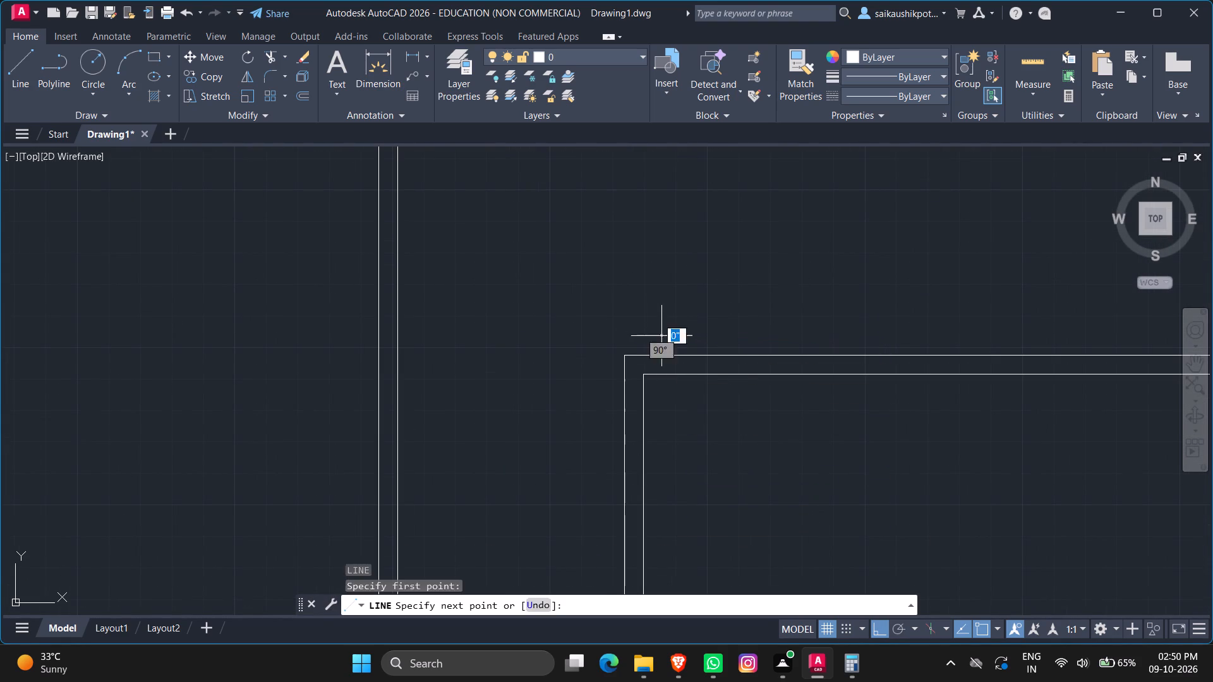
pyautogui.click(679, 412)
pyautogui.press('Escape')
# Trim the jamb line's overhangs above and below the southeast small room's north wall.
pyautogui.write('TR')
pyautogui.press('Return')
pyautogui.press('Return')
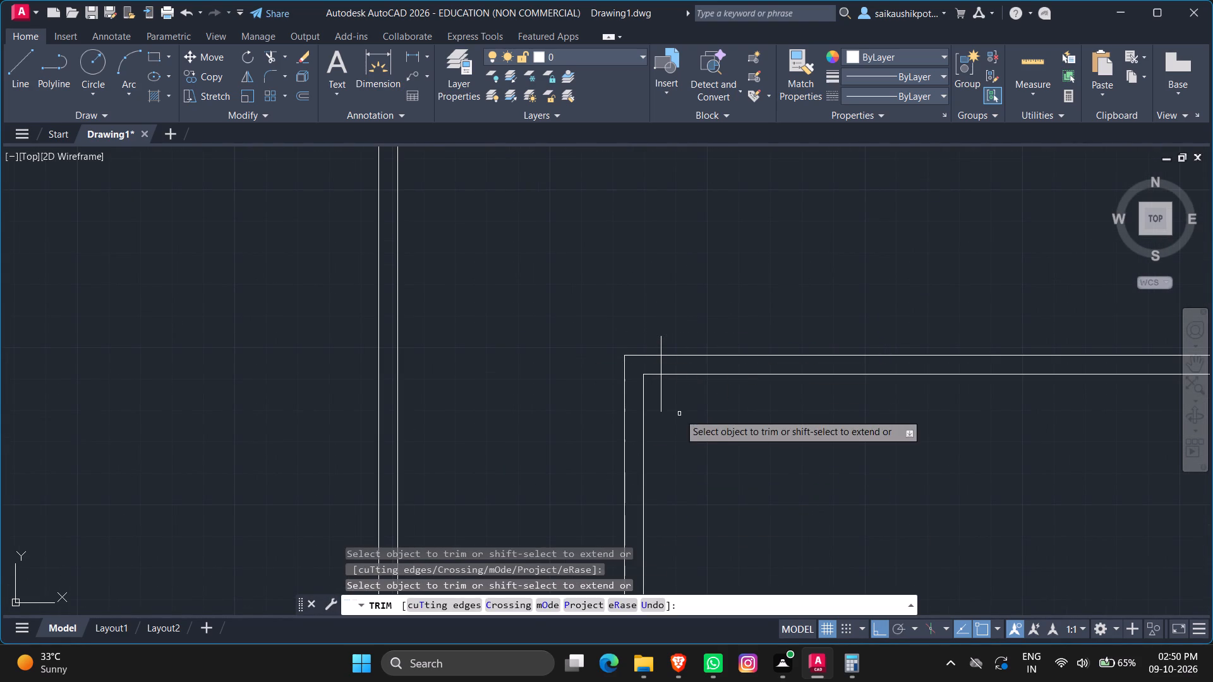
pyautogui.click(664, 397)
pyautogui.click(658, 398)
pyautogui.click(660, 346)
pyautogui.press('Escape')
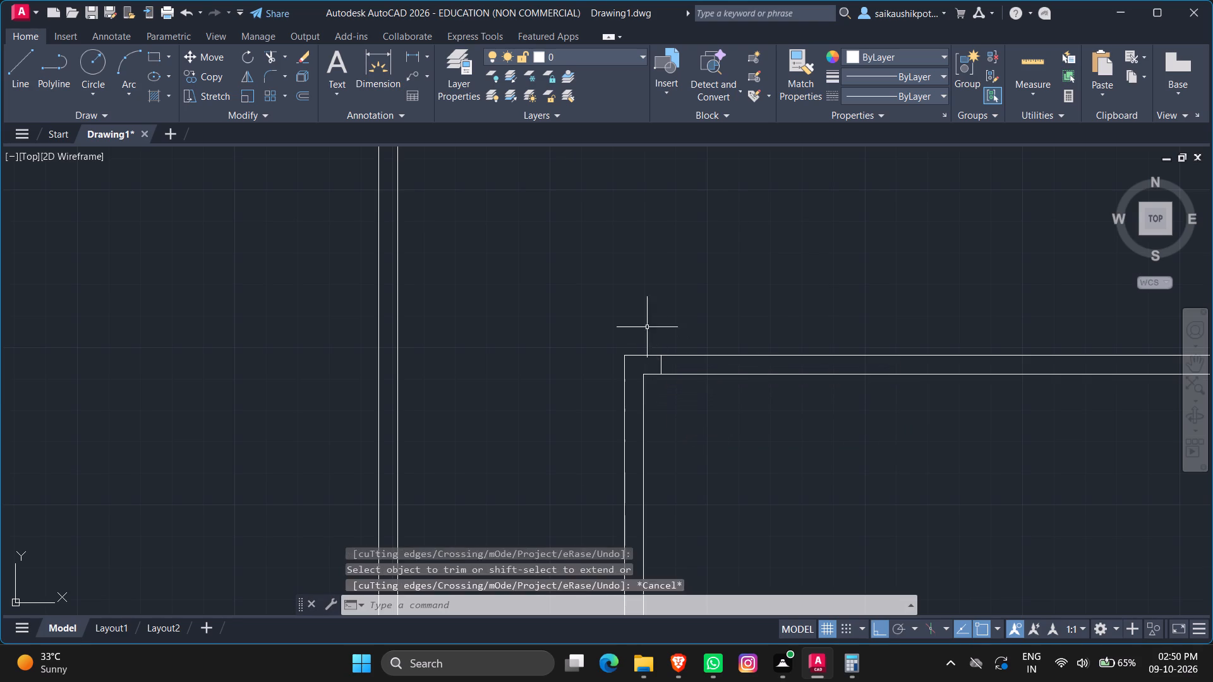
pyautogui.press('Escape')
pyautogui.press('Escape')
pyautogui.press('Escape')
# Offset the southeast small room's jamb line 4' to the east.
pyautogui.press('o')
pyautogui.press('Return')
pyautogui.write("4'")
pyautogui.press('Return')
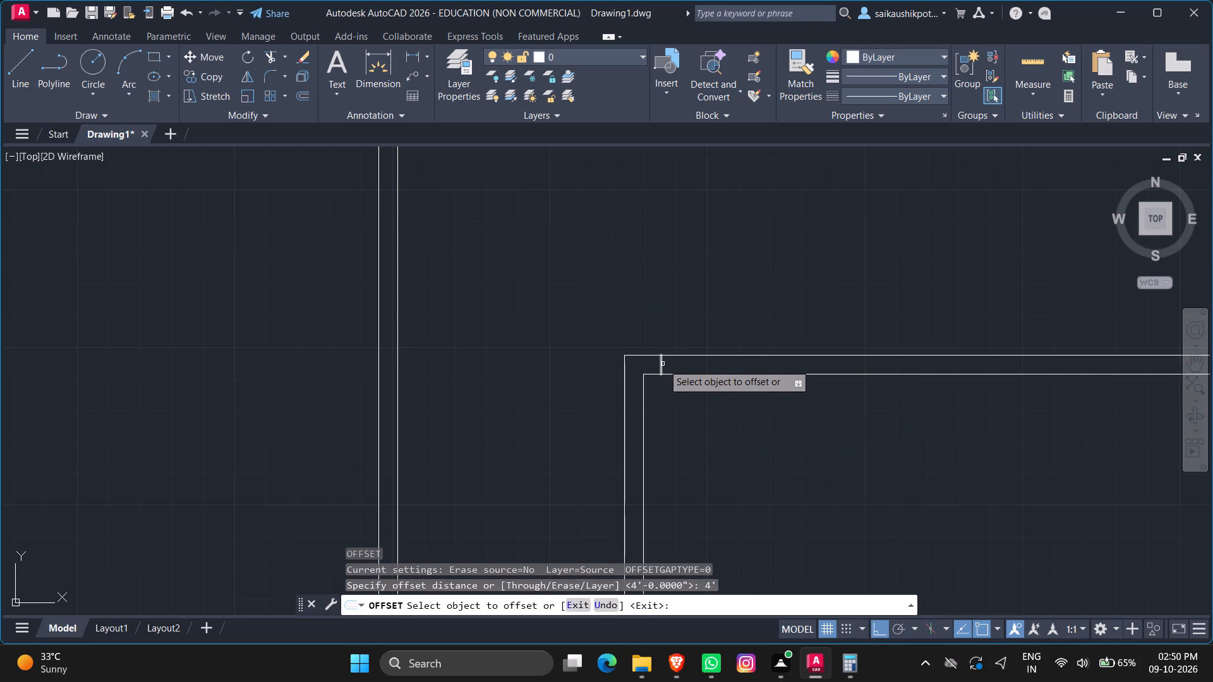
pyautogui.click(663, 364)
pyautogui.click(898, 432)
pyautogui.press('Escape')
pyautogui.press('Escape')
# Trim both wall lines between the two jambs to open the southeast small room's doorway.
pyautogui.write('TR')
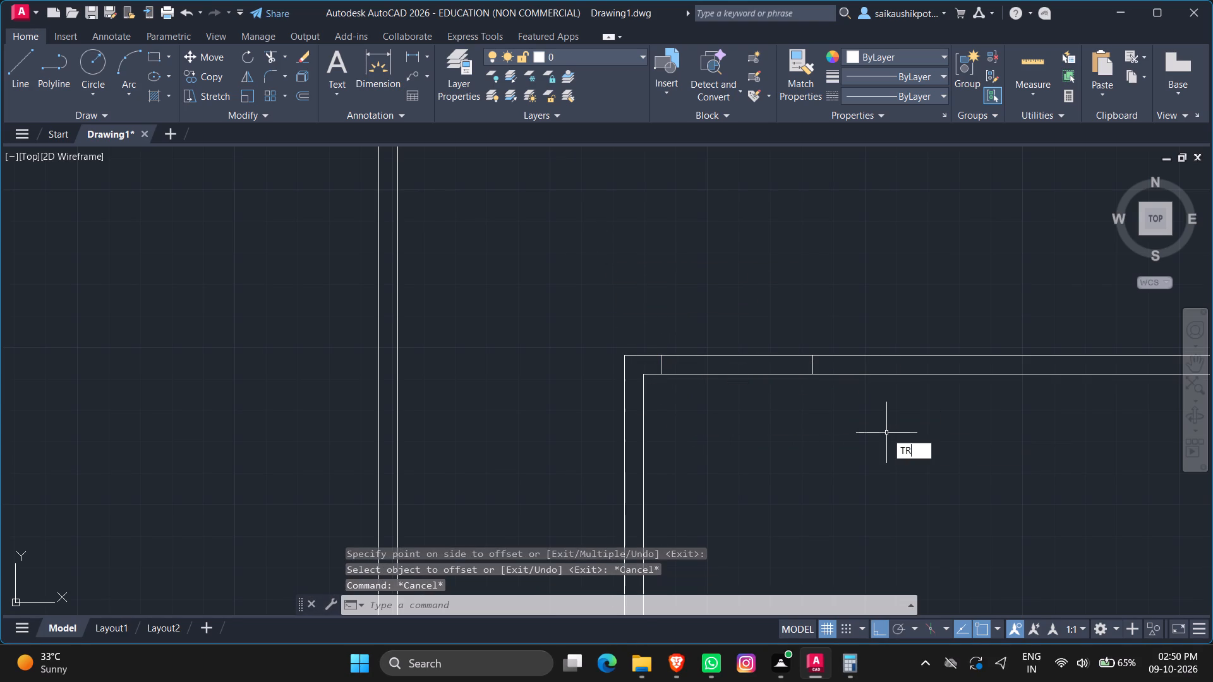
pyautogui.press('Return')
pyautogui.press('Return')
pyautogui.click(766, 430)
pyautogui.click(709, 339)
pyautogui.press('Escape')
pyautogui.scroll(-2, 735, 390)
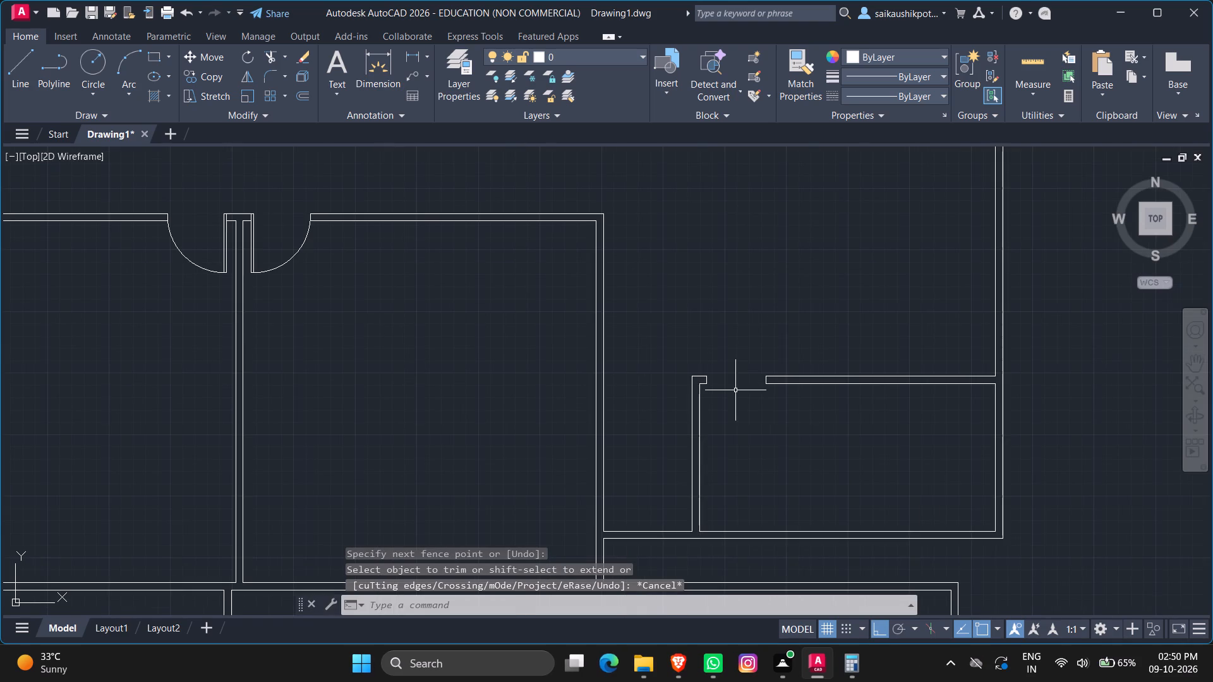
# Draw a 4' by 2" door leaf running north from the west jamb of the northeast small room's doorway.
pyautogui.scroll(-1, 735, 390)
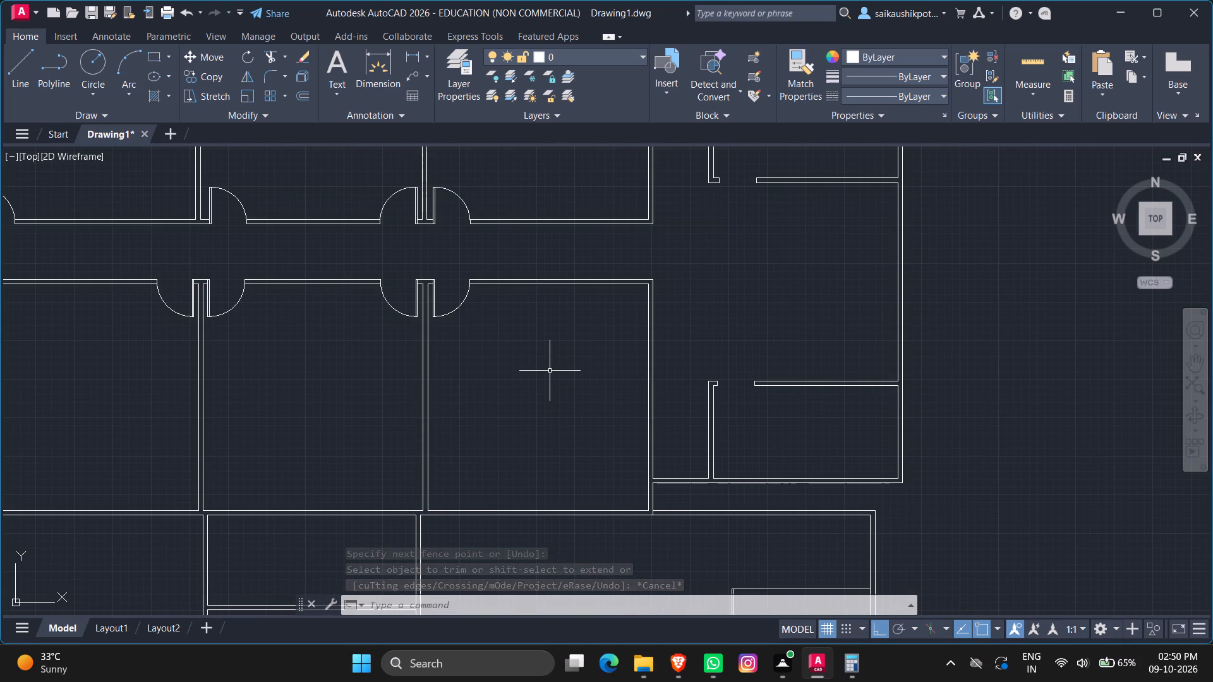
pyautogui.scroll(-2, 550, 371)
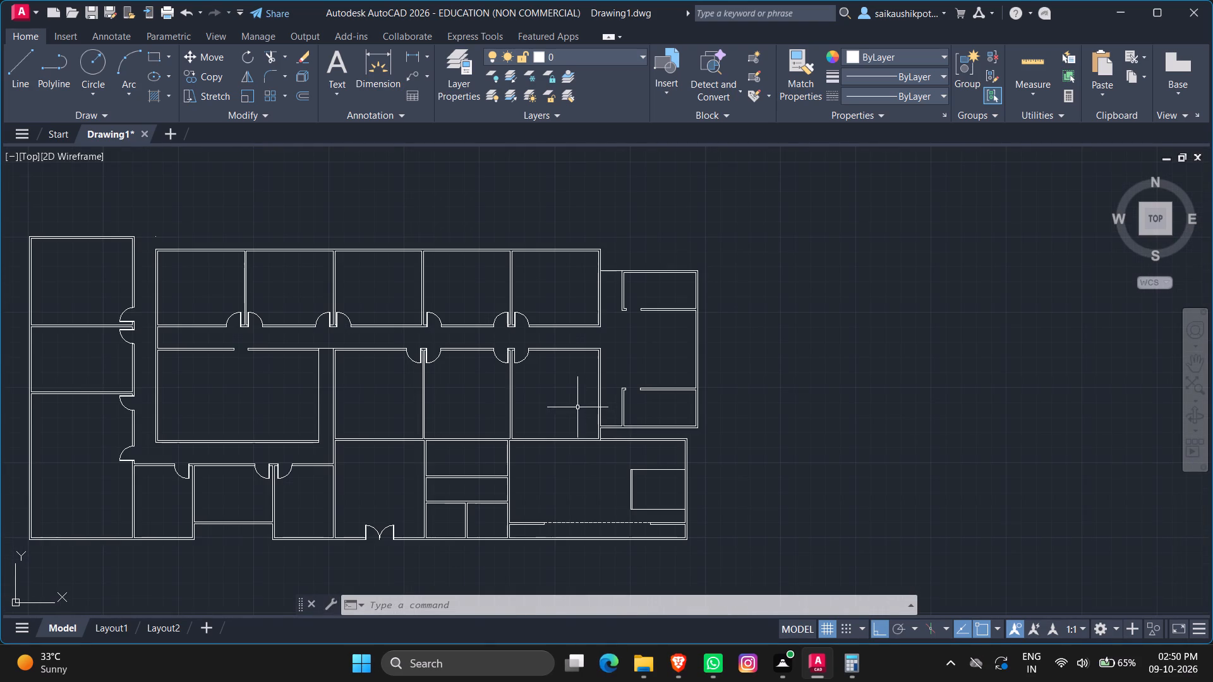
pyautogui.scroll(3, 625, 292)
pyautogui.scroll(-2, 627, 361)
pyautogui.scroll(2, 615, 306)
pyautogui.press('l')
pyautogui.press('Return')
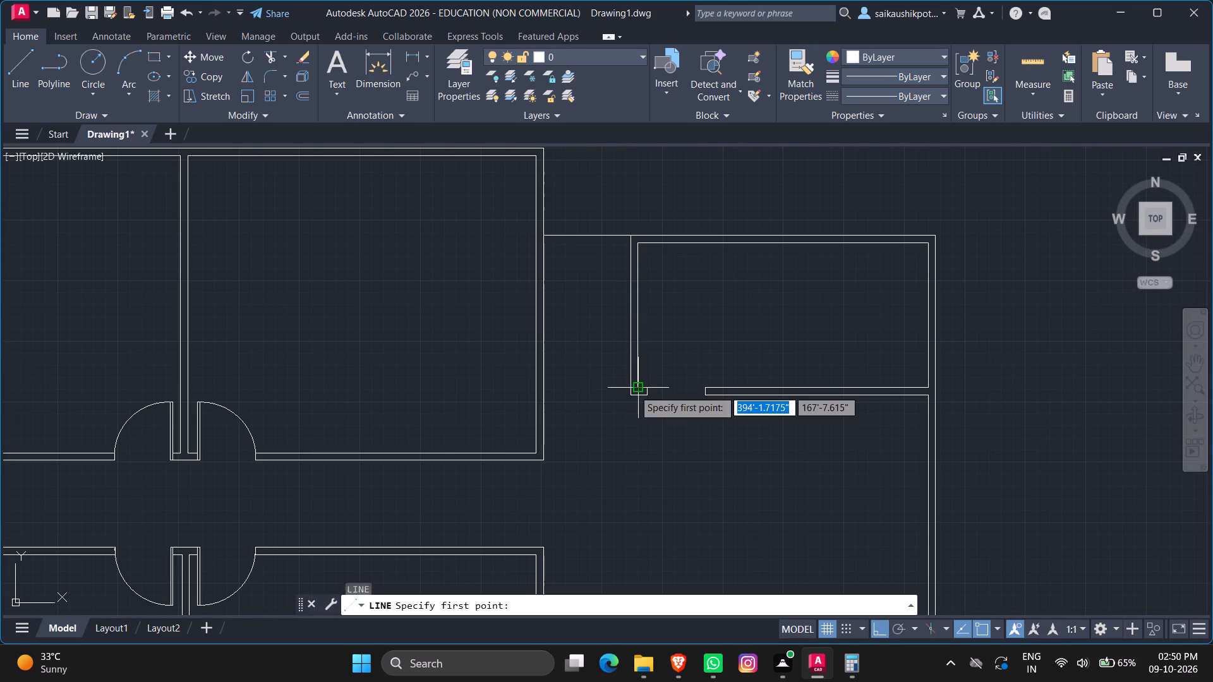
pyautogui.scroll(2, 639, 388)
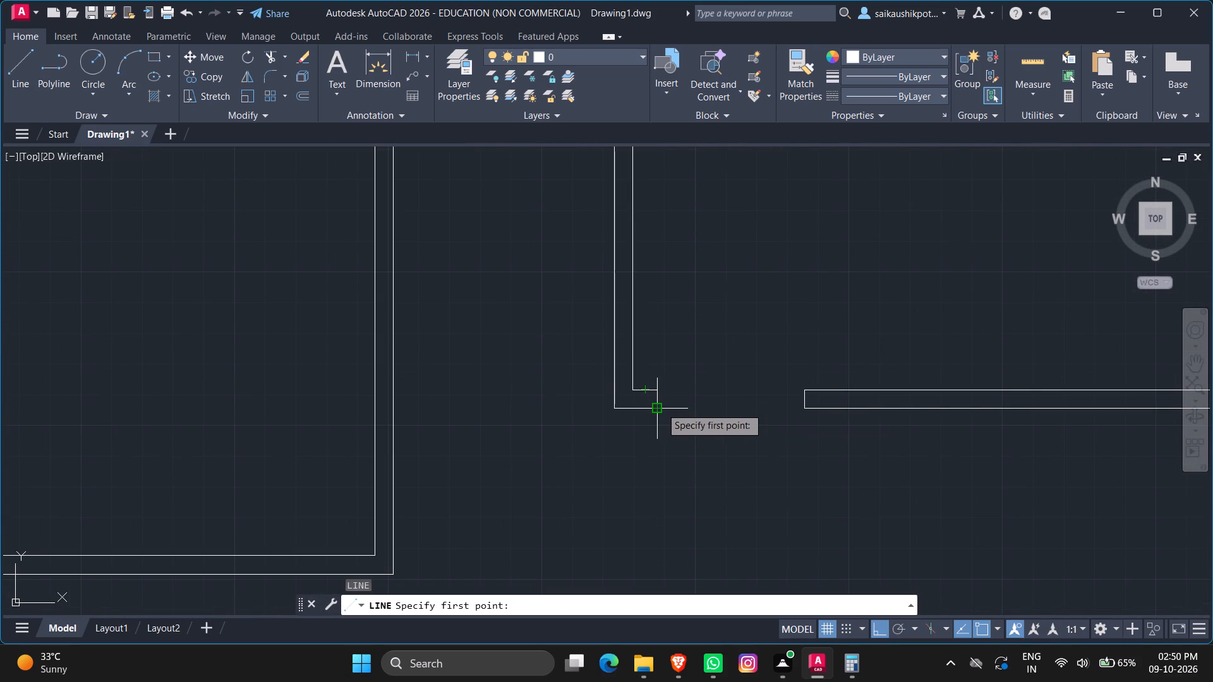
pyautogui.click(660, 407)
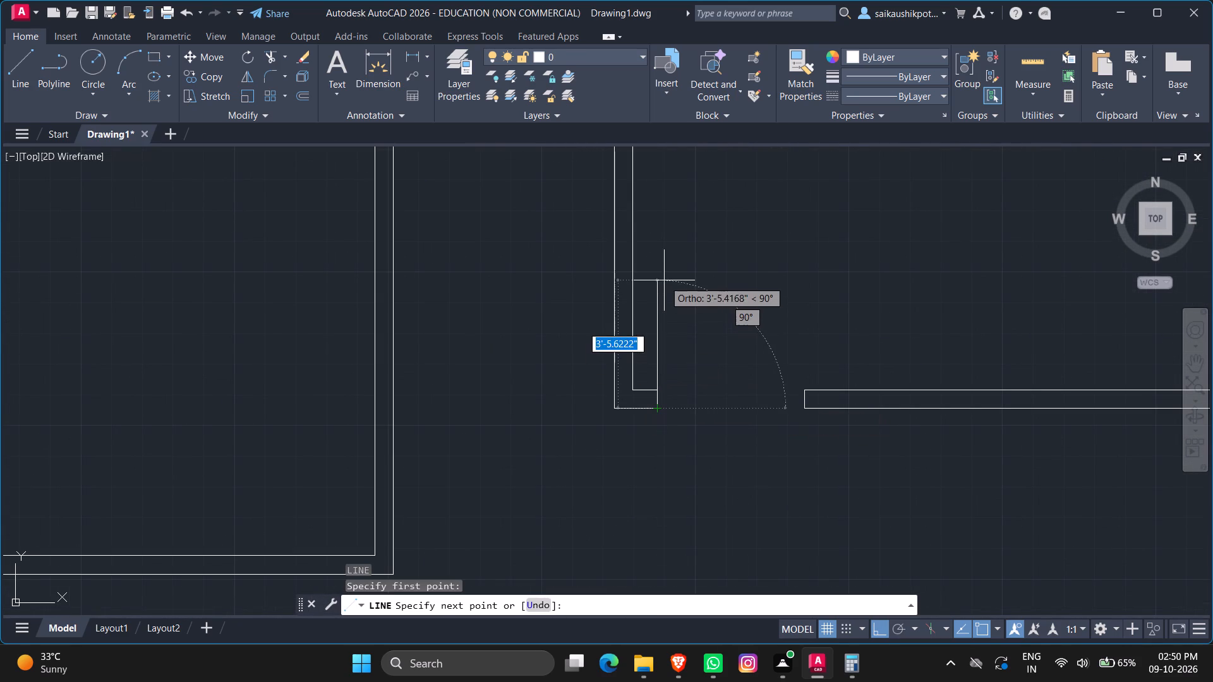
pyautogui.write("4'")
pyautogui.press('Return')
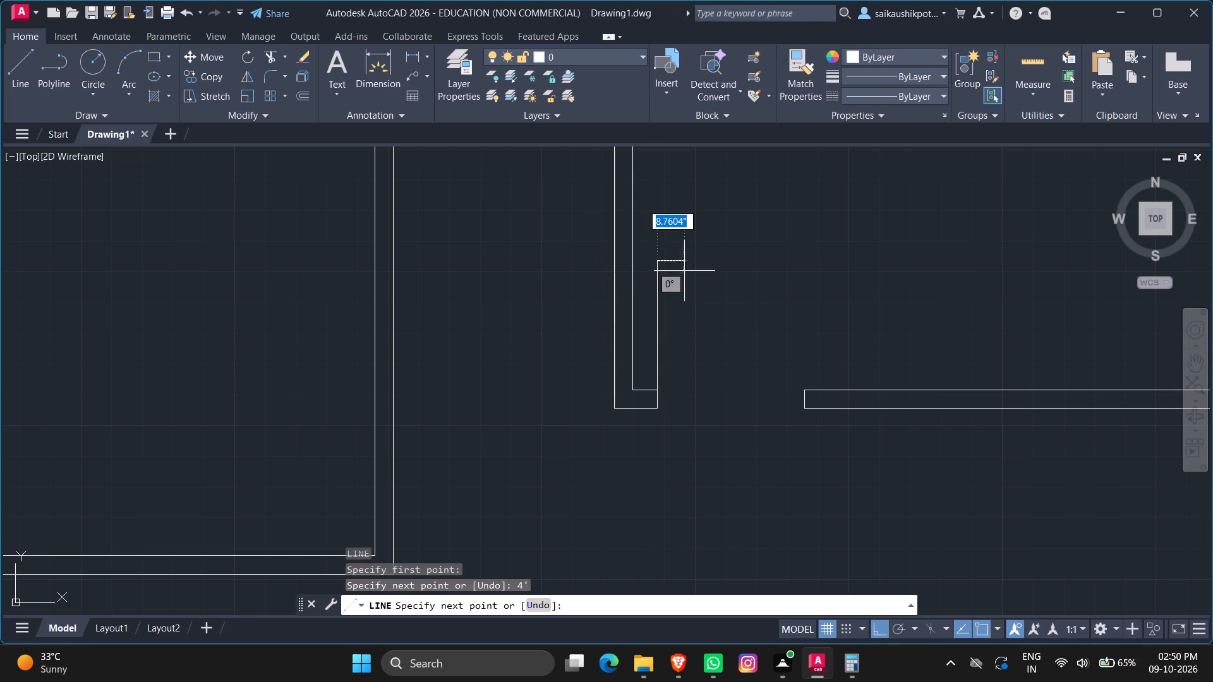
pyautogui.press('2')
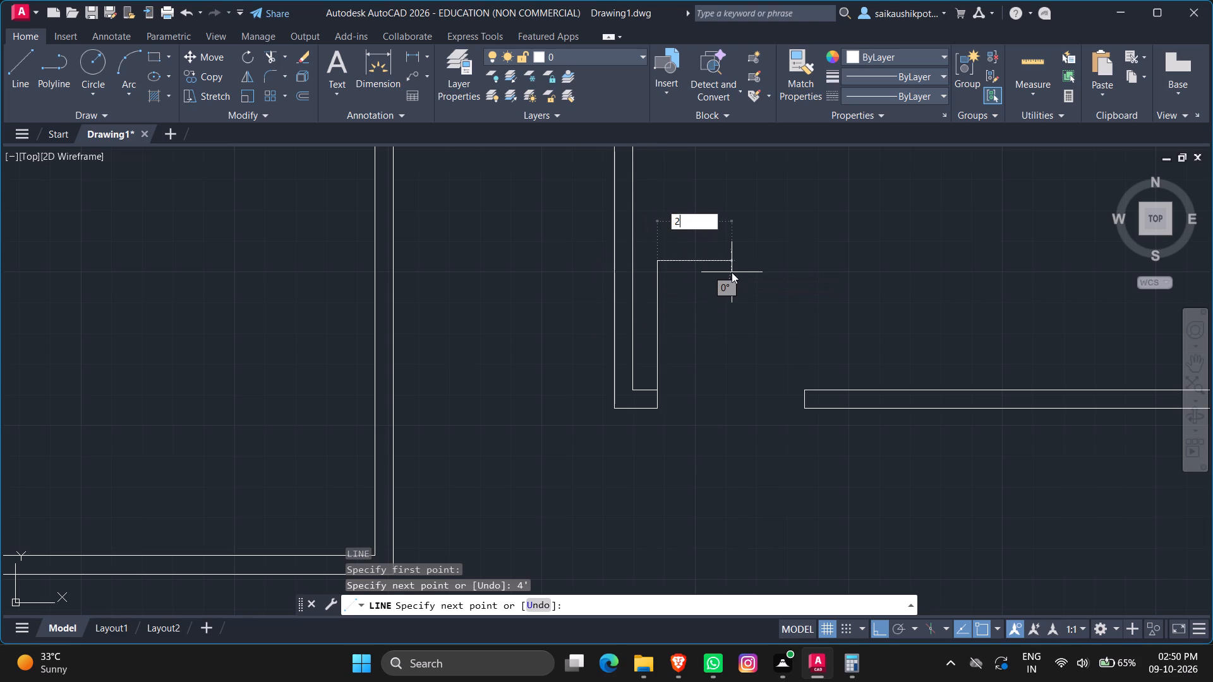
pyautogui.hotkey('shift', '"')
pyautogui.press('Return')
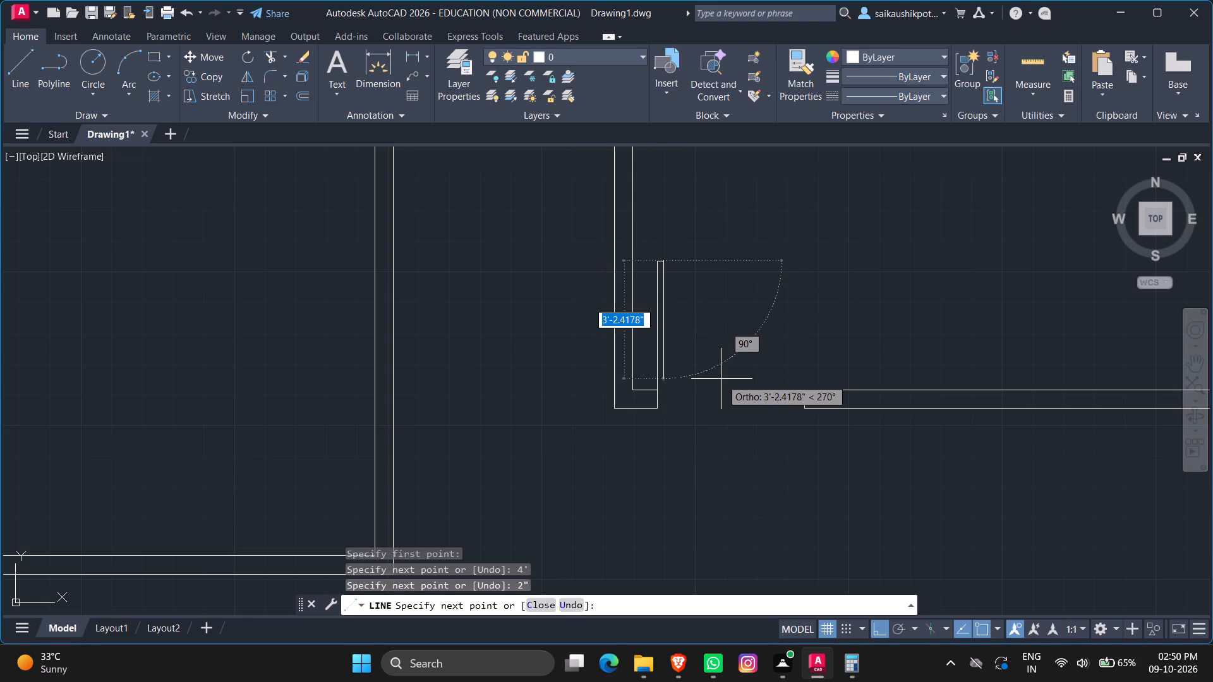
pyautogui.write("4'")
pyautogui.press('Return')
pyautogui.scroll(2, 680, 437)
pyautogui.click(617, 364)
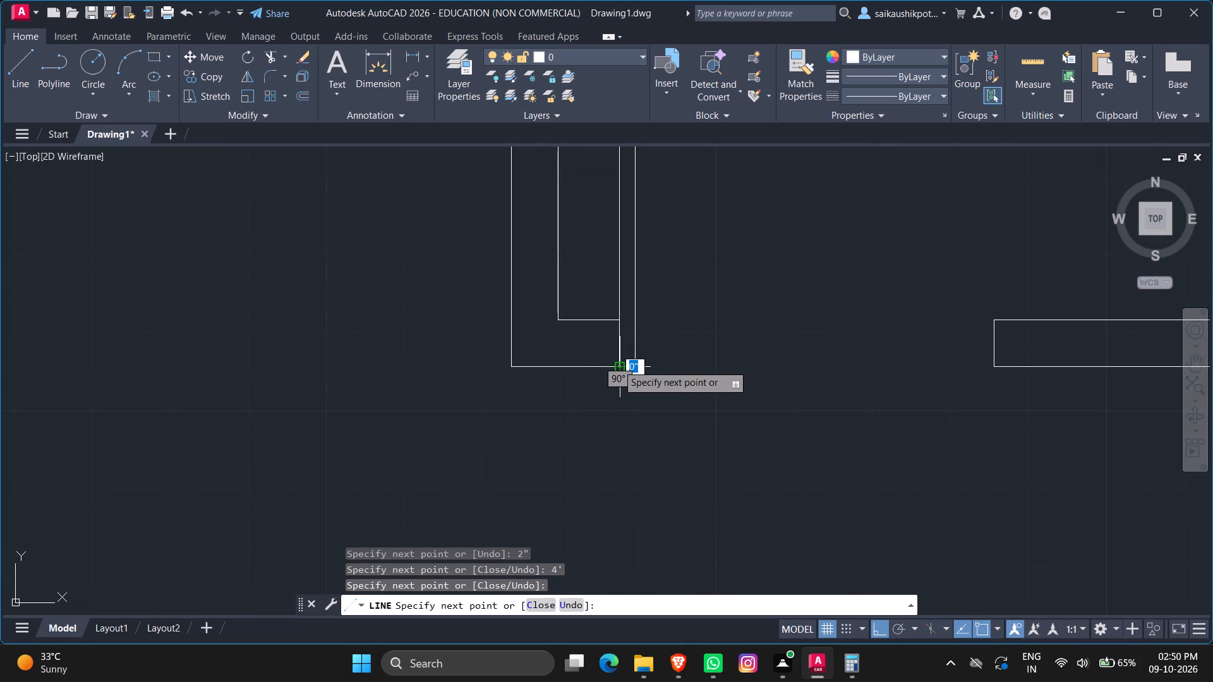
pyautogui.press('Escape')
# Draw a three-point arc from the northeast small room's door leaf tip to the south corner of the east jamb.
pyautogui.scroll(-3, 617, 364)
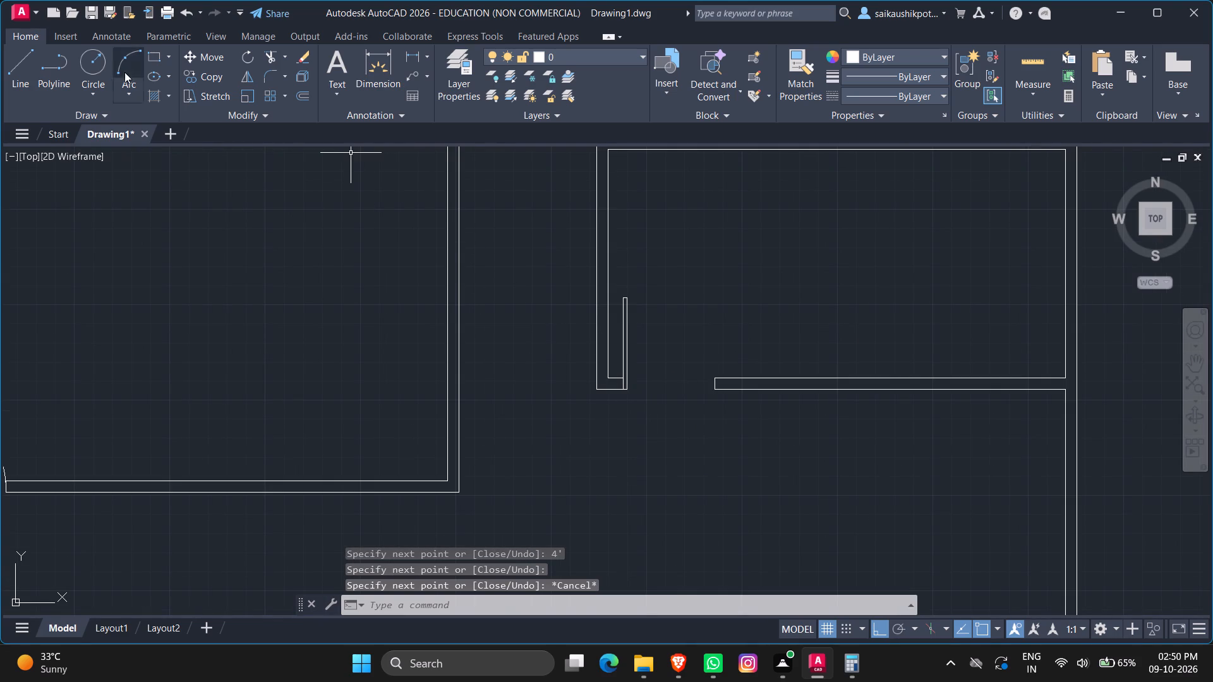
pyautogui.click(129, 66)
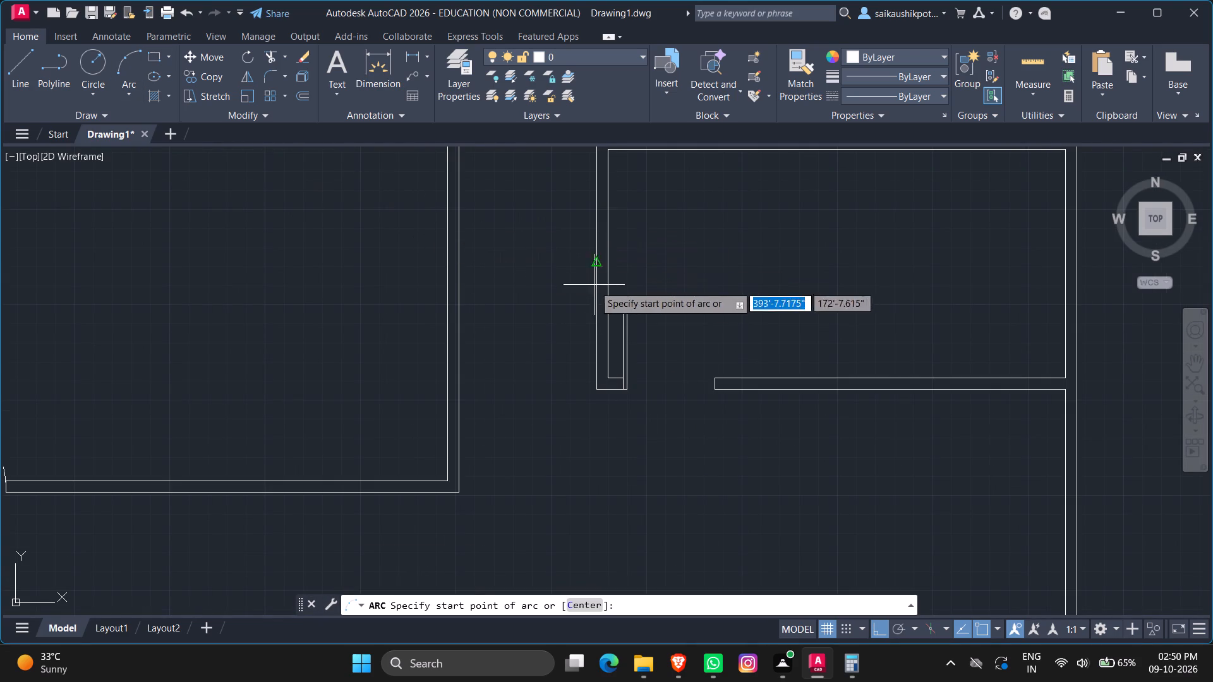
pyautogui.scroll(1, 617, 299)
pyautogui.click(632, 299)
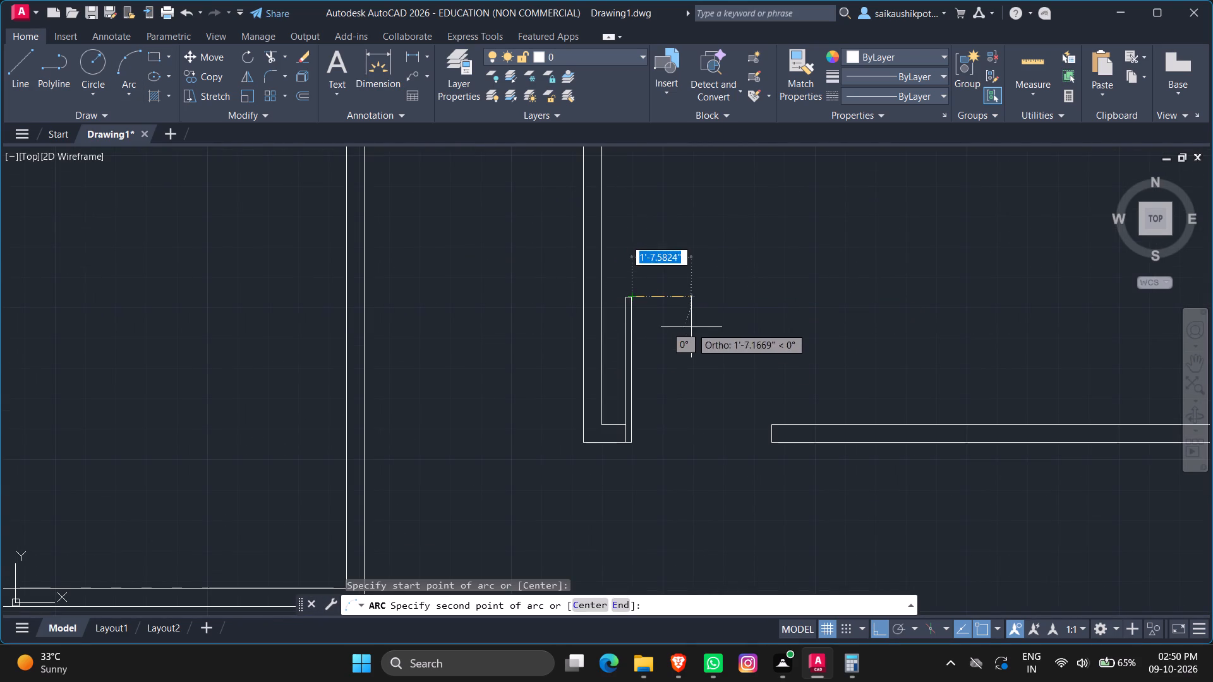
pyautogui.press('F8')
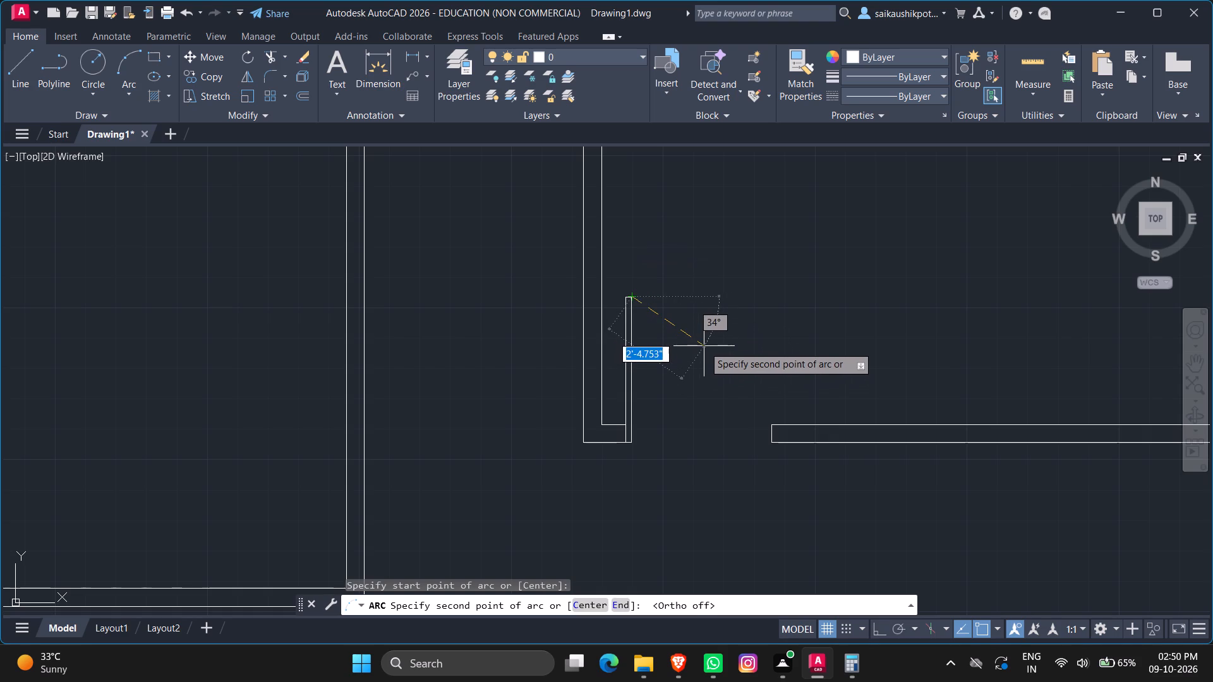
pyautogui.click(703, 342)
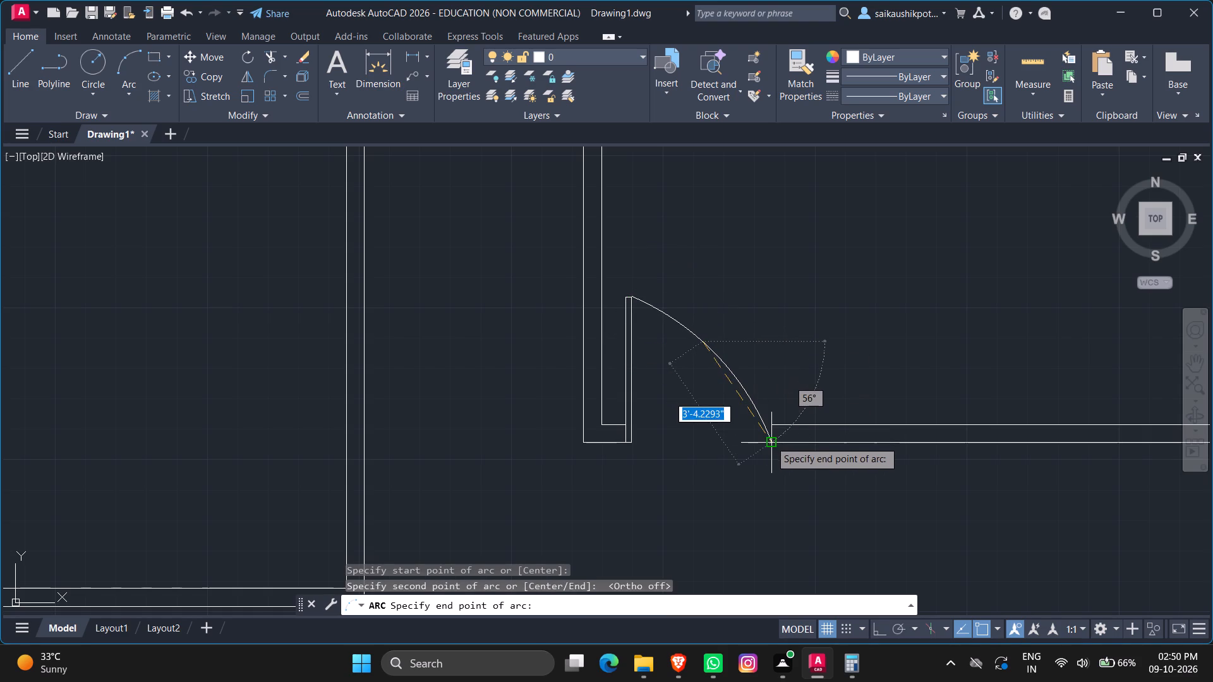
pyautogui.click(770, 443)
# Stretch the midpoint of the northeast small room's door arc outward to form a rounder, roughly quarter-circle swing.
pyautogui.click(720, 403)
pyautogui.click(764, 338)
pyautogui.click(757, 314)
pyautogui.click(704, 366)
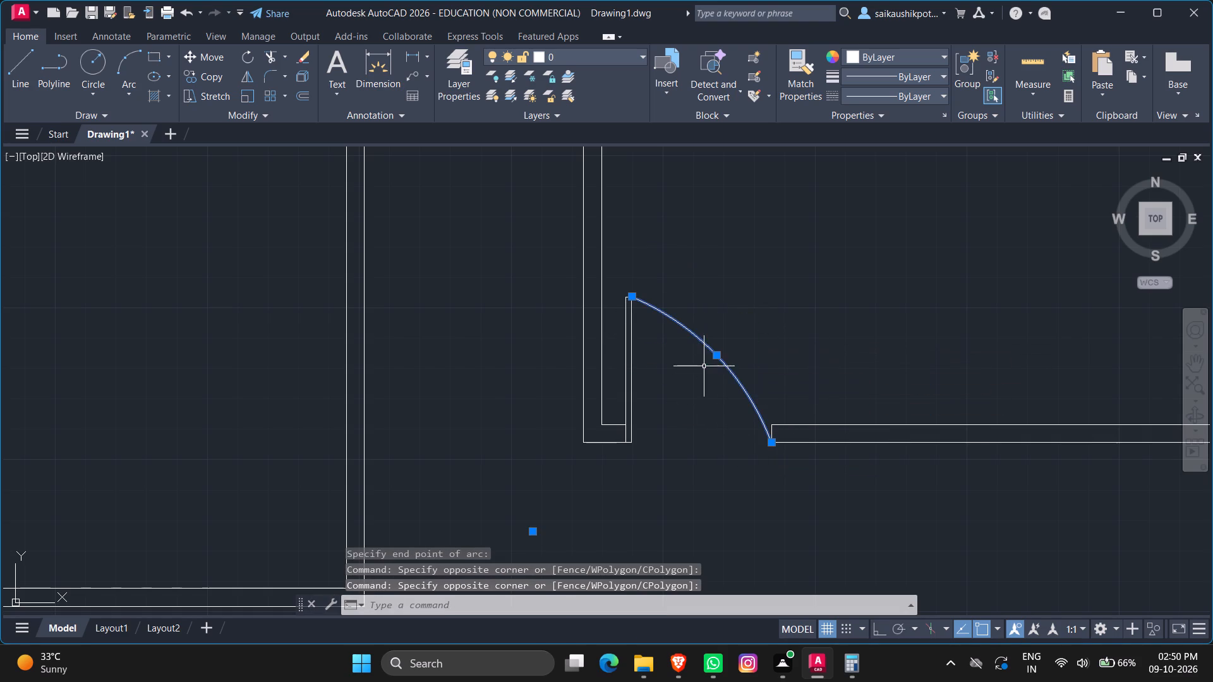
pyautogui.click(719, 356)
pyautogui.scroll(2, 752, 342)
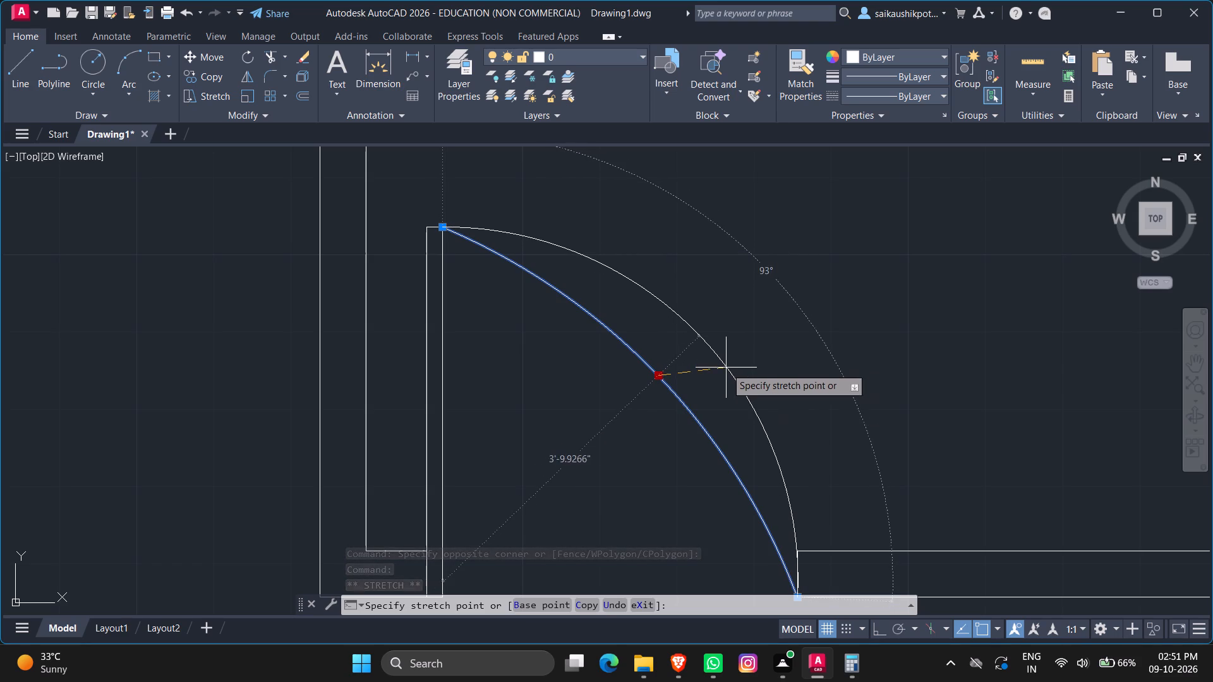
pyautogui.scroll(2, 726, 372)
pyautogui.scroll(-1, 726, 372)
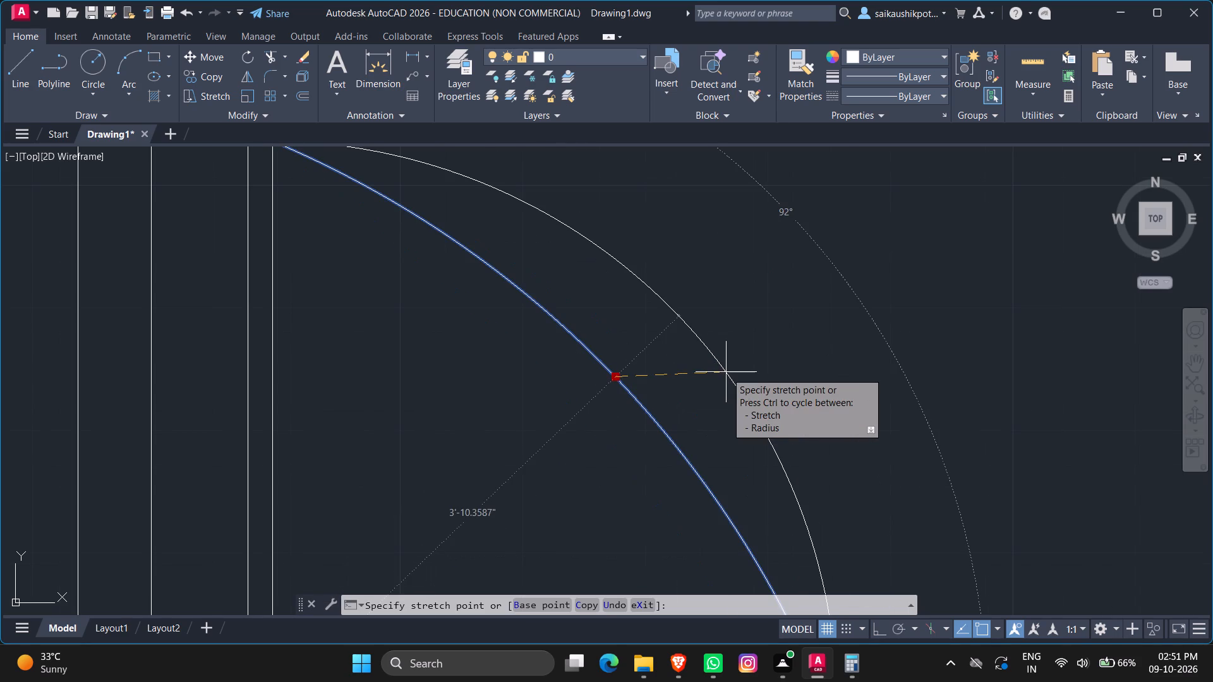
pyautogui.click(726, 372)
pyautogui.press('Escape')
pyautogui.press('Escape')
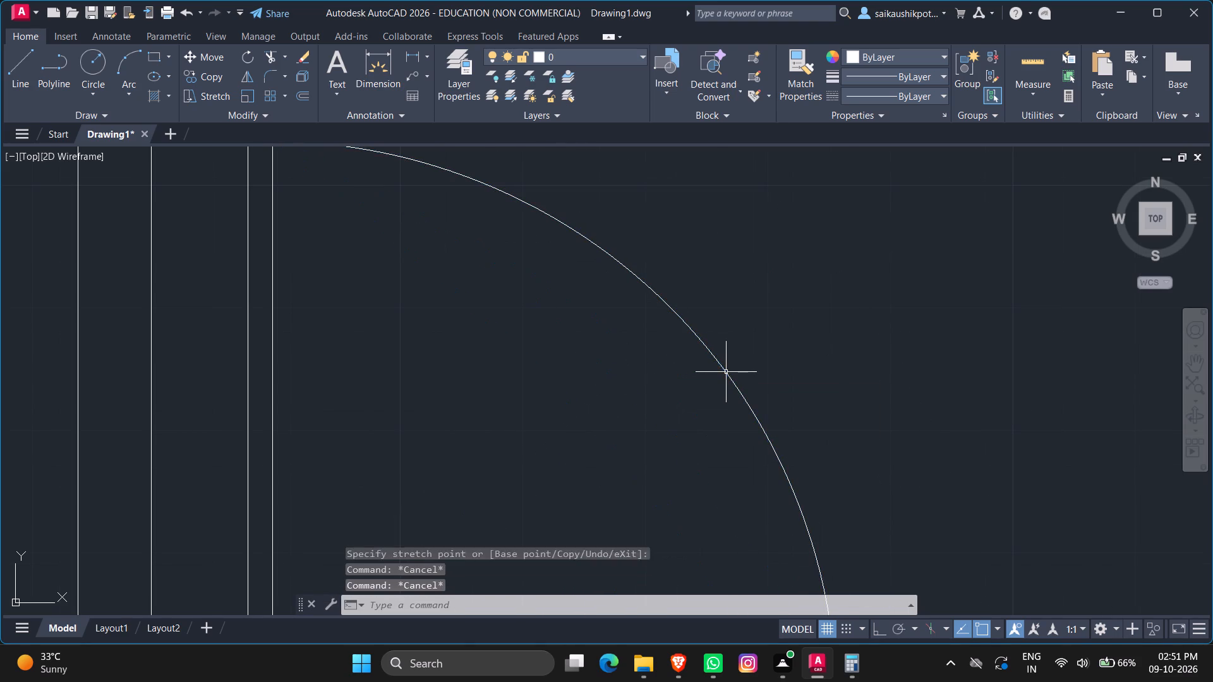
pyautogui.press('Escape')
pyautogui.press('Escape')
# Draw a 4' by 2" door leaf running south from the west jamb of the southeast small room's doorway.
pyautogui.scroll(-1, 718, 403)
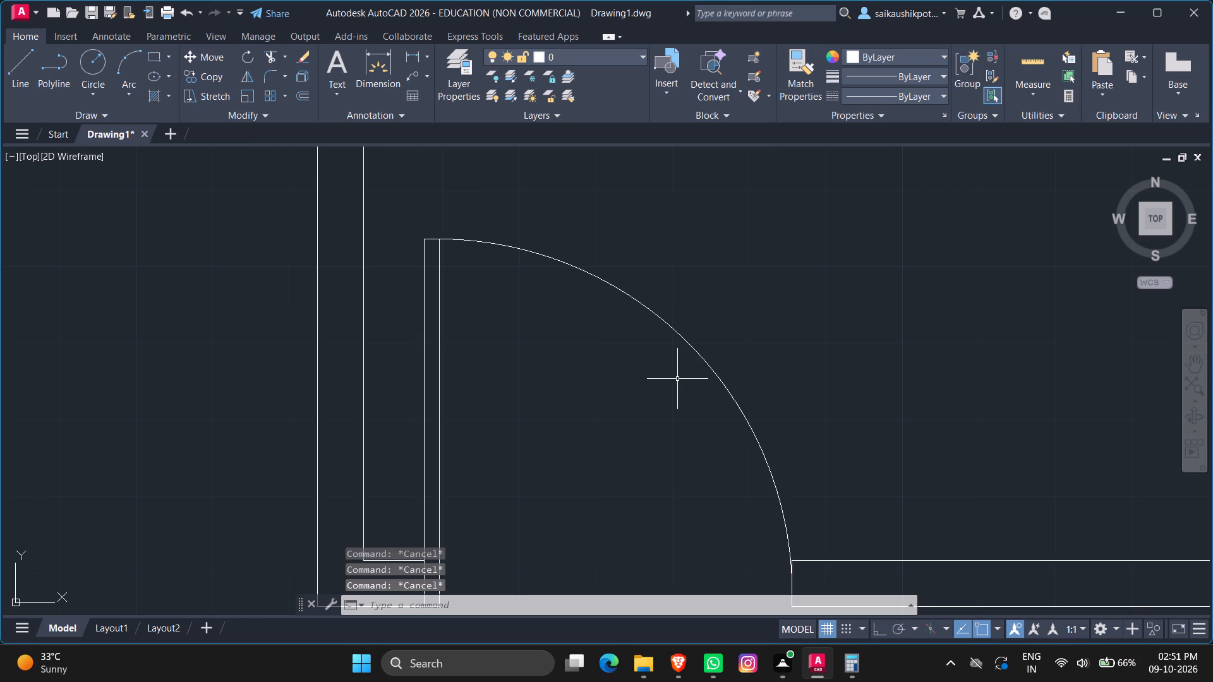
pyautogui.scroll(-2, 677, 376)
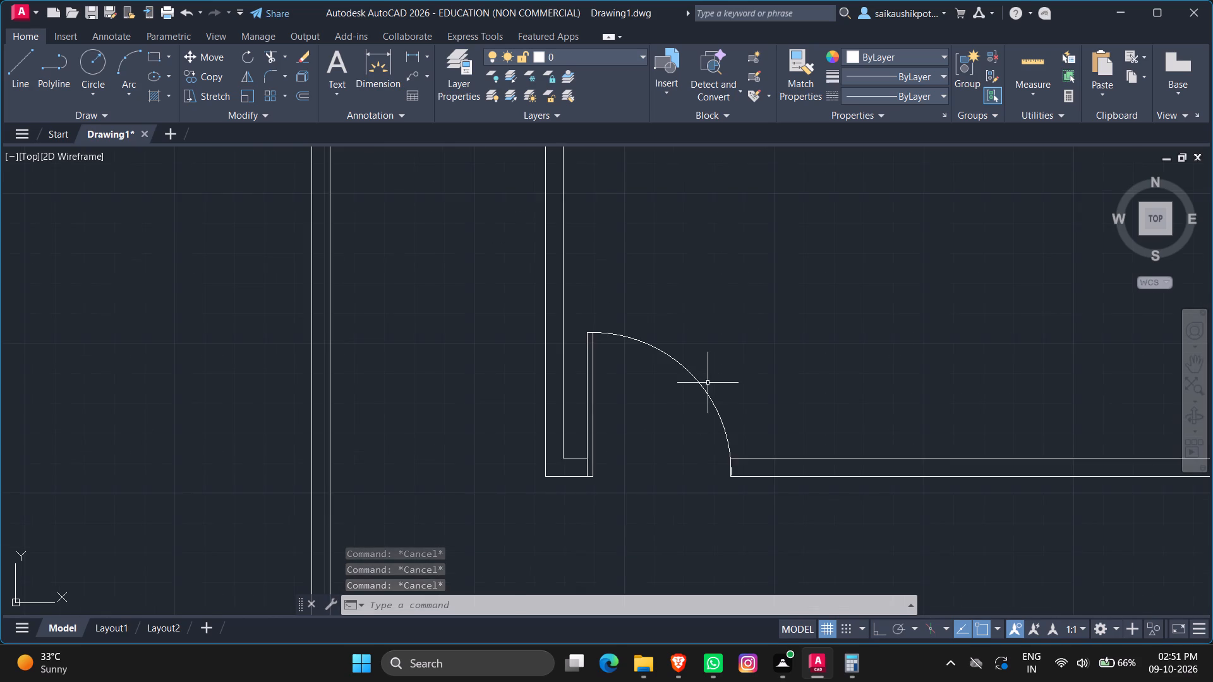
pyautogui.scroll(-4, 706, 324)
pyautogui.scroll(-1, 685, 483)
pyautogui.scroll(3, 682, 522)
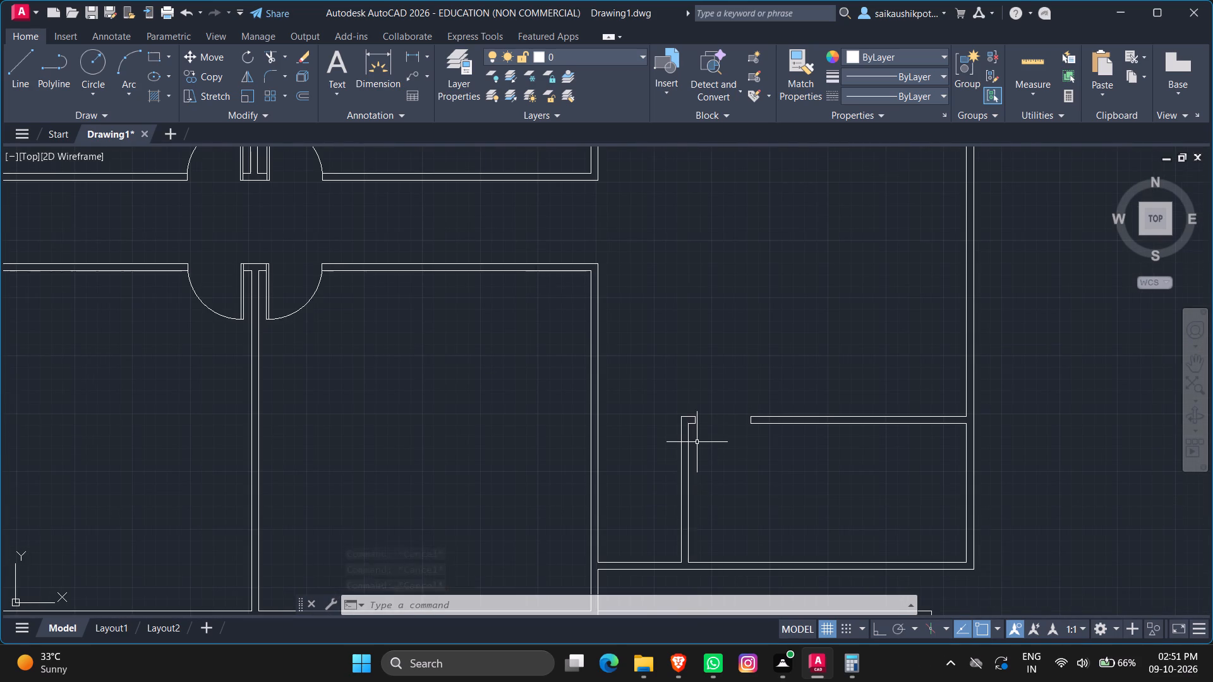
pyautogui.scroll(1, 697, 442)
pyautogui.press('l')
pyautogui.press('Return')
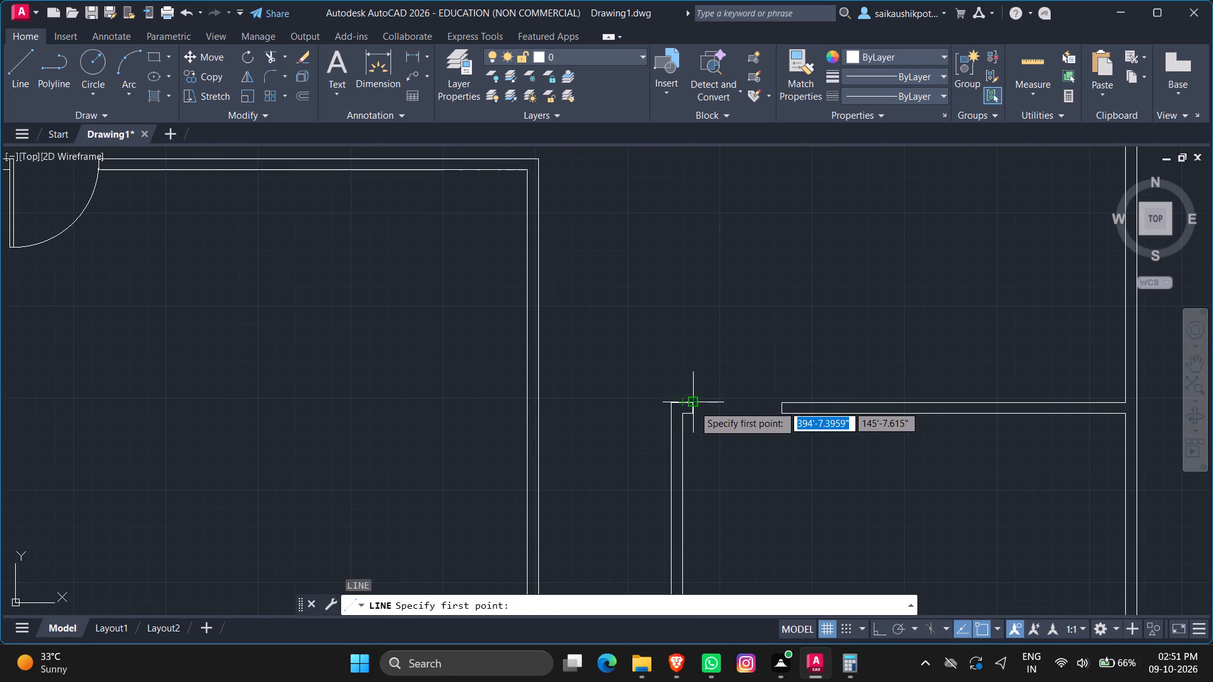
pyautogui.click(694, 405)
pyautogui.press('F8')
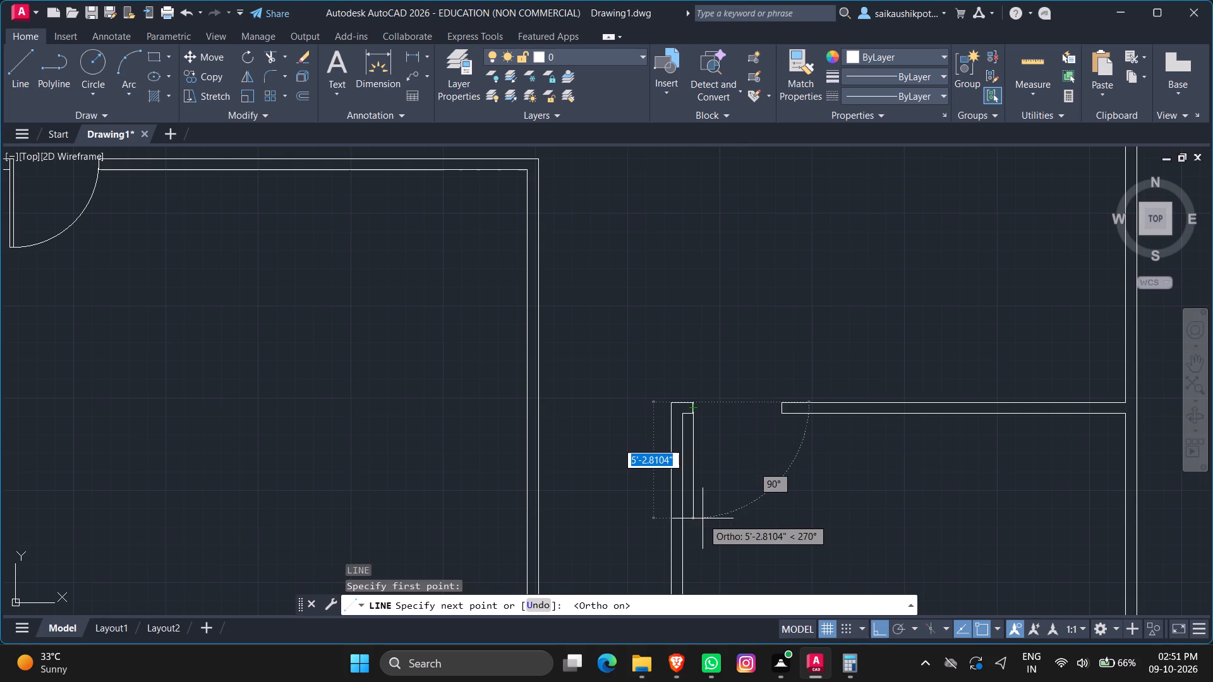
pyautogui.write("4'")
pyautogui.press('Return')
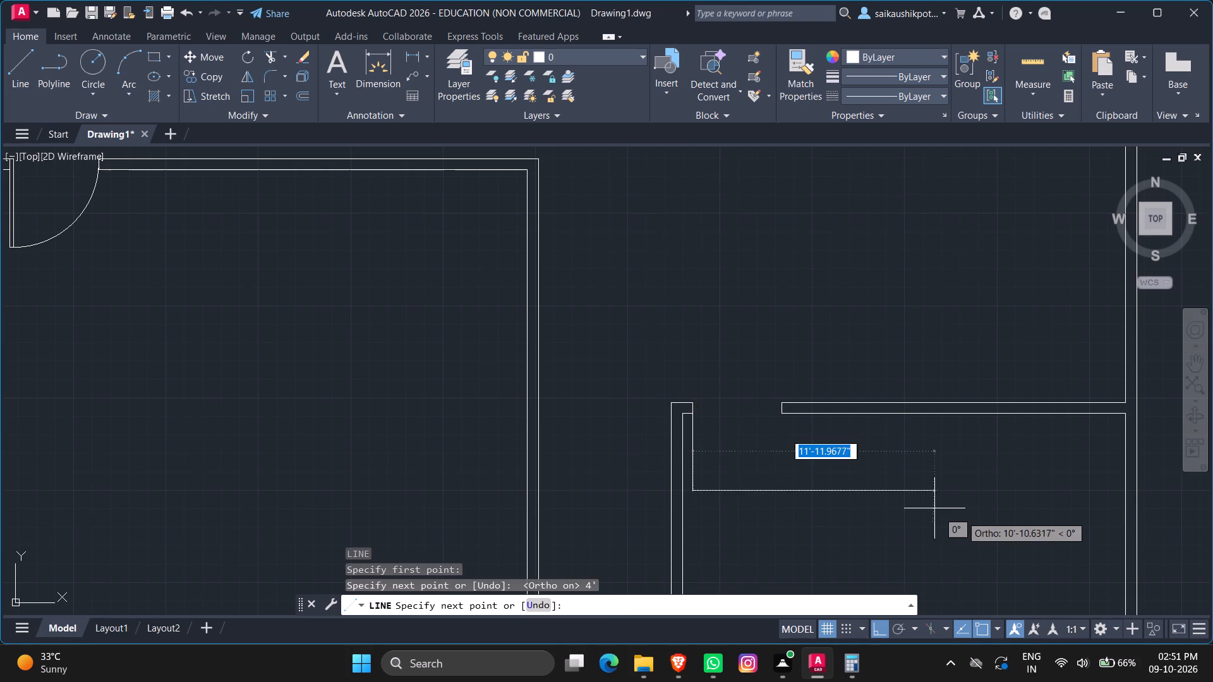
pyautogui.press('2')
pyautogui.hotkey('shift', '"')
pyautogui.press('Return')
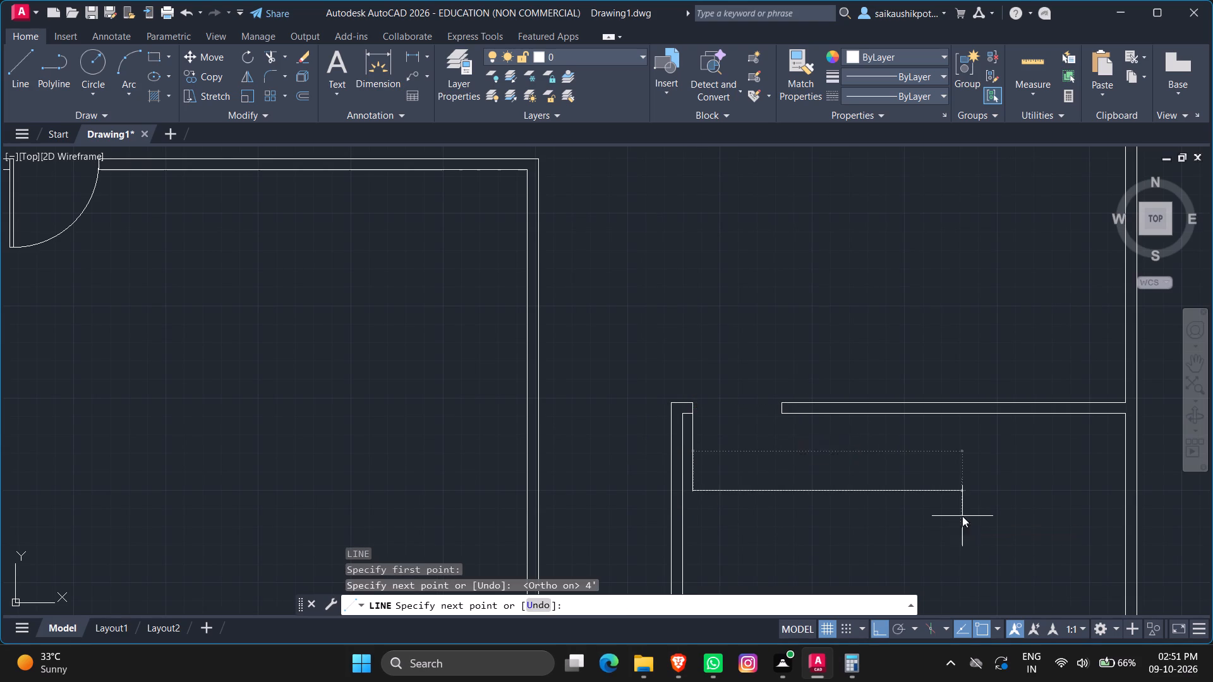
pyautogui.scroll(-2, 922, 465)
pyautogui.scroll(2, 864, 408)
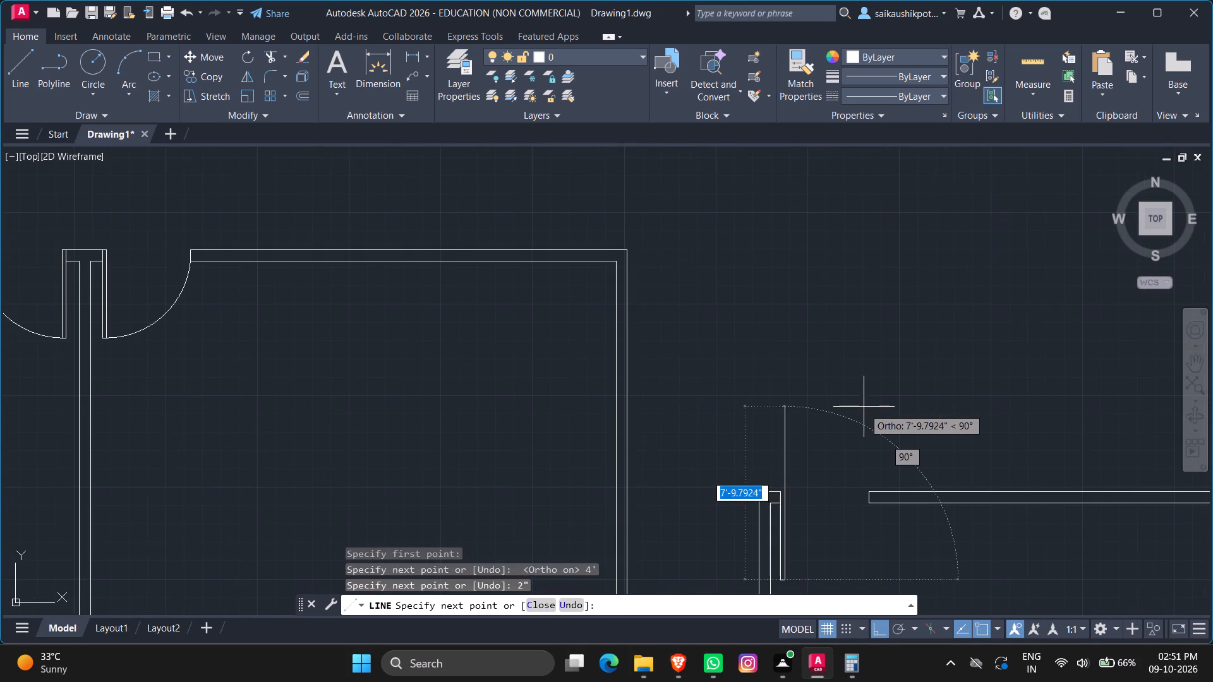
pyautogui.write("4'")
pyautogui.press('Return')
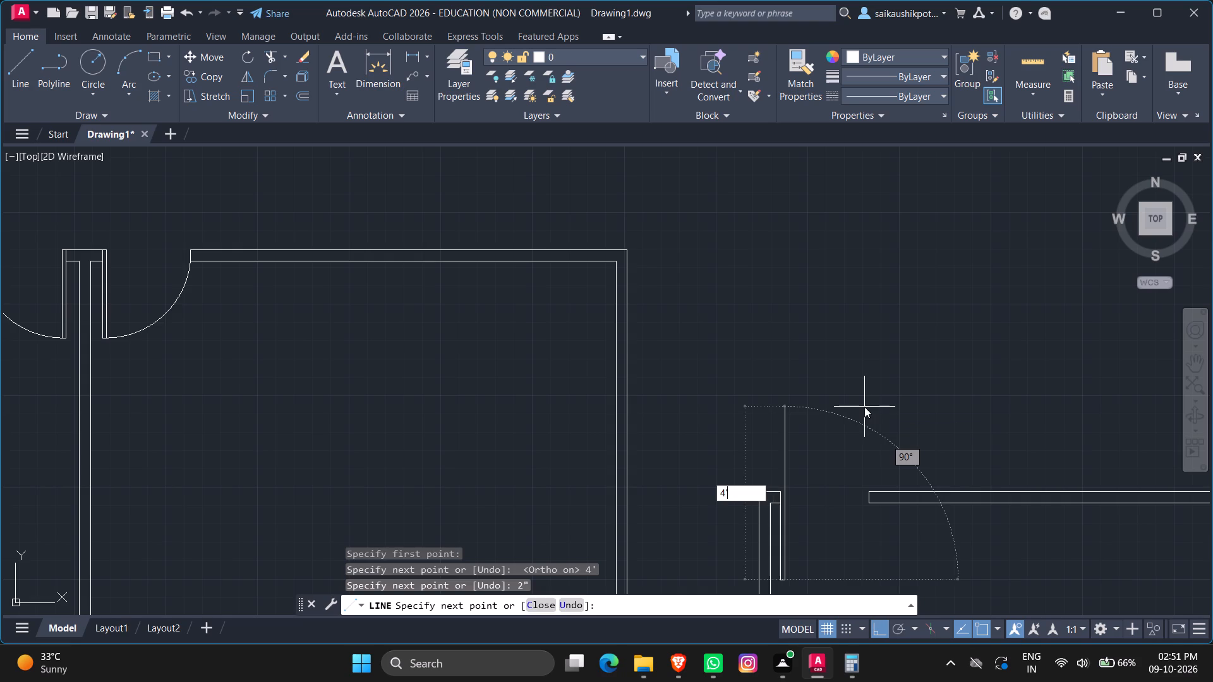
pyautogui.scroll(-1, 861, 420)
pyautogui.scroll(3, 831, 488)
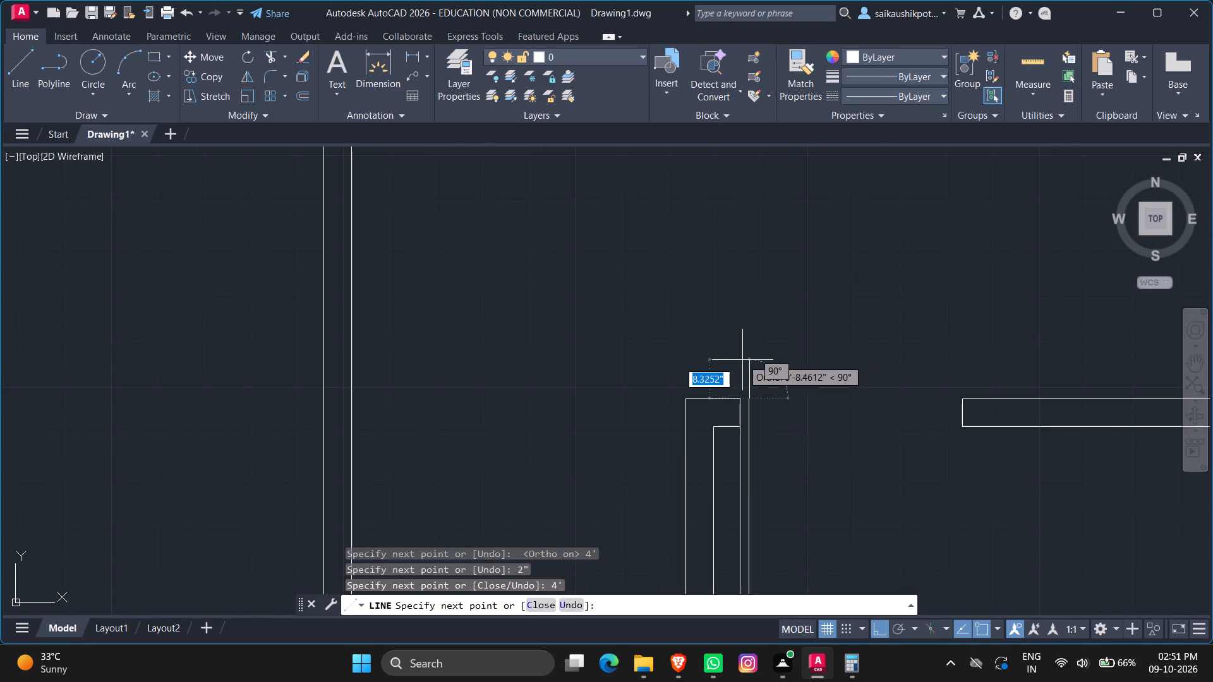
pyautogui.scroll(1, 742, 361)
pyautogui.scroll(4, 728, 426)
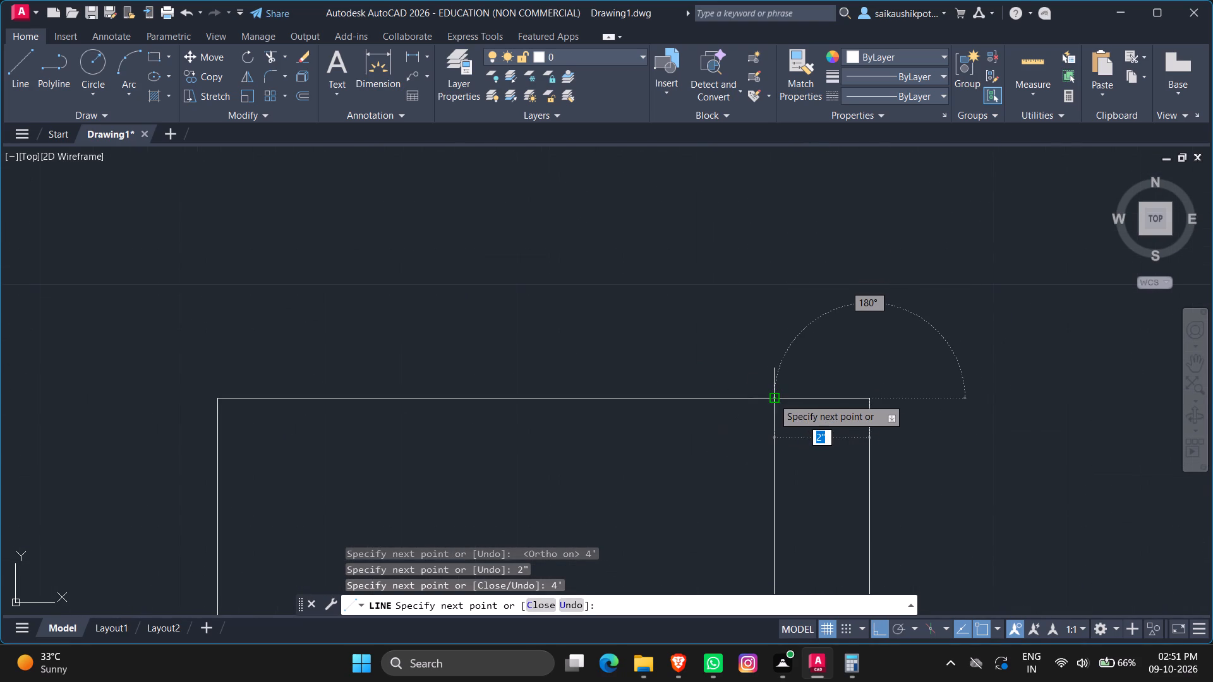
pyautogui.click(773, 399)
pyautogui.scroll(-1, 737, 316)
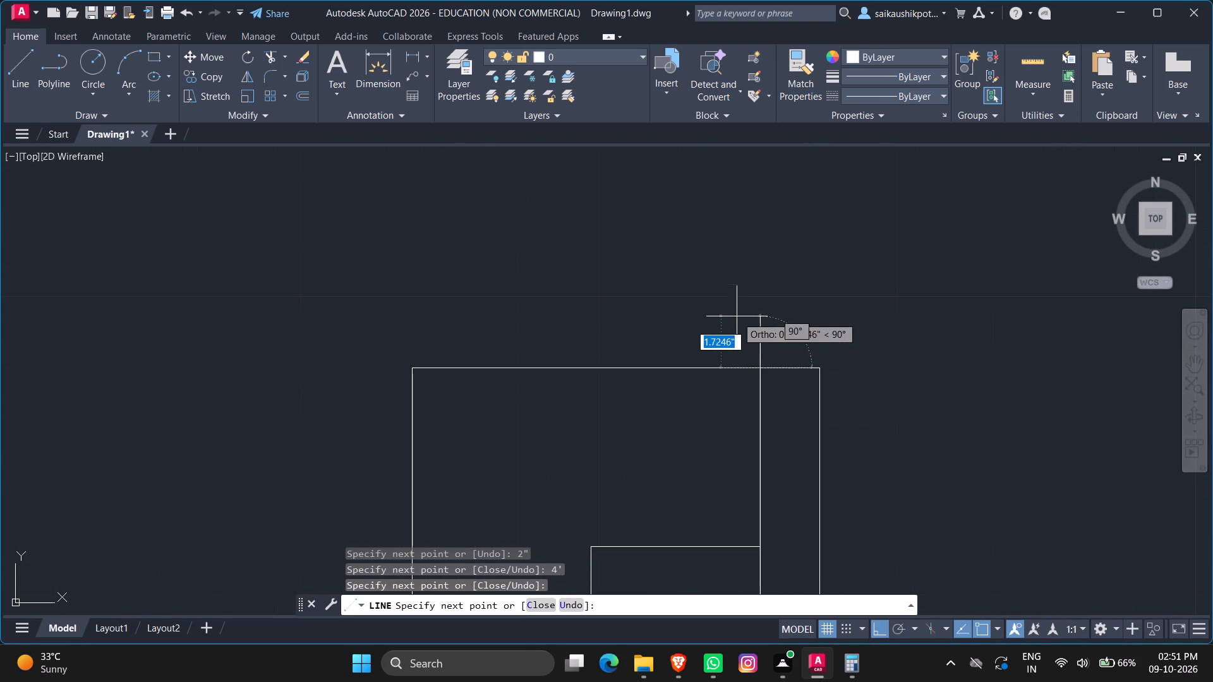
pyautogui.press('Escape')
# Draw a three-point arc from the southeast small room's door leaf tip to the north corner of the doorway's east jamb.
pyautogui.scroll(-6, 829, 318)
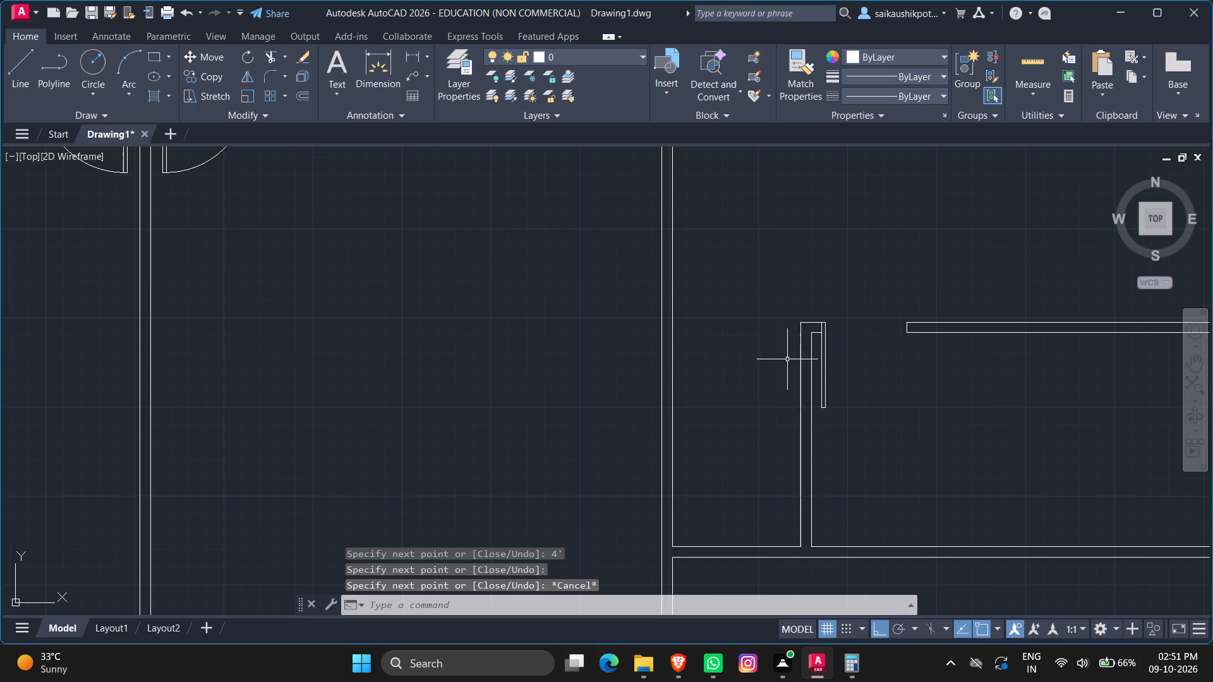
pyautogui.click(133, 65)
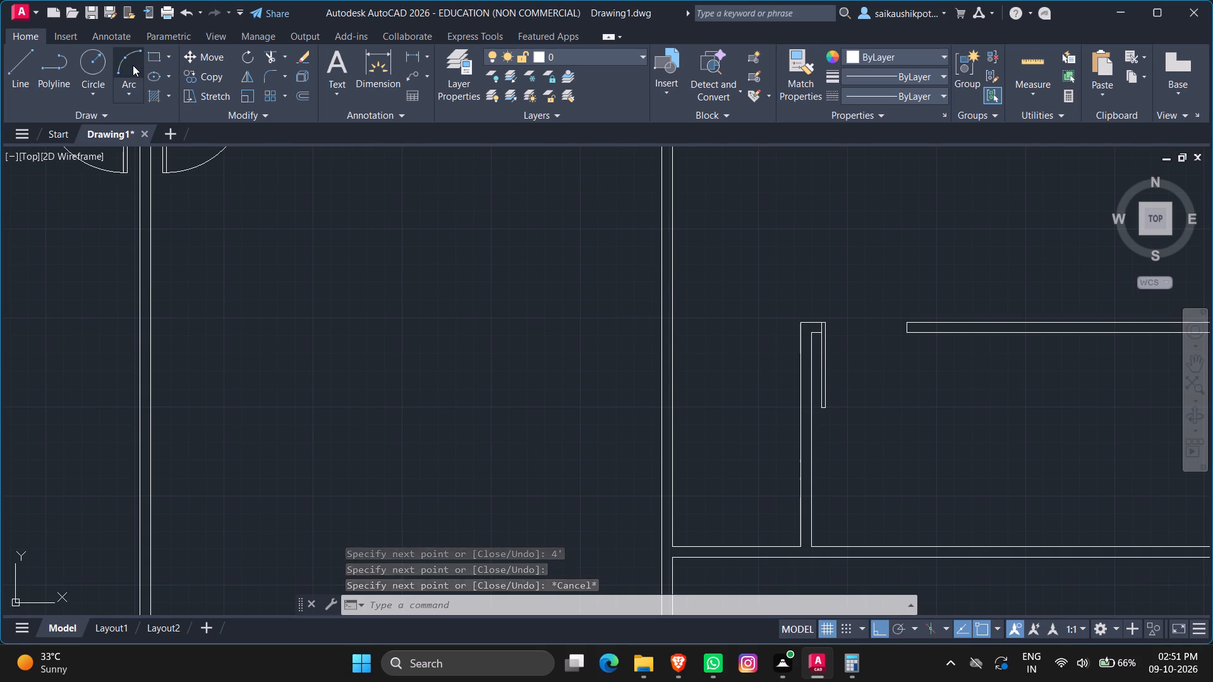
pyautogui.scroll(1, 836, 405)
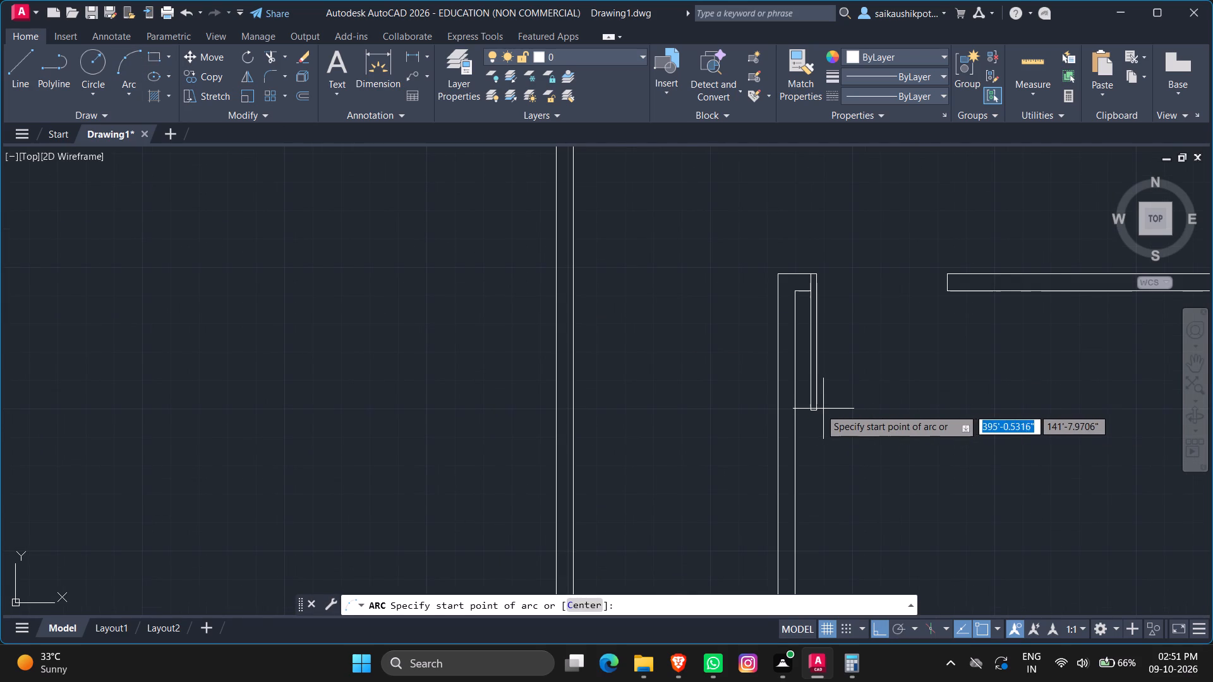
pyautogui.click(812, 406)
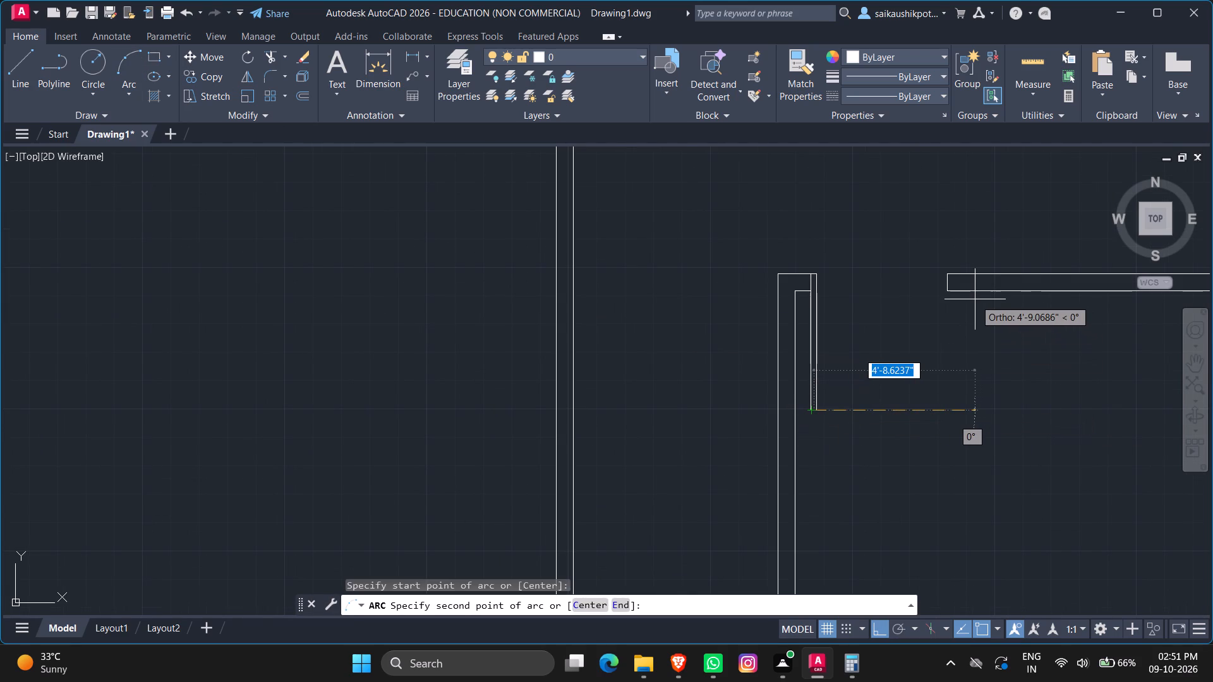
pyautogui.press('F8')
pyautogui.click(902, 341)
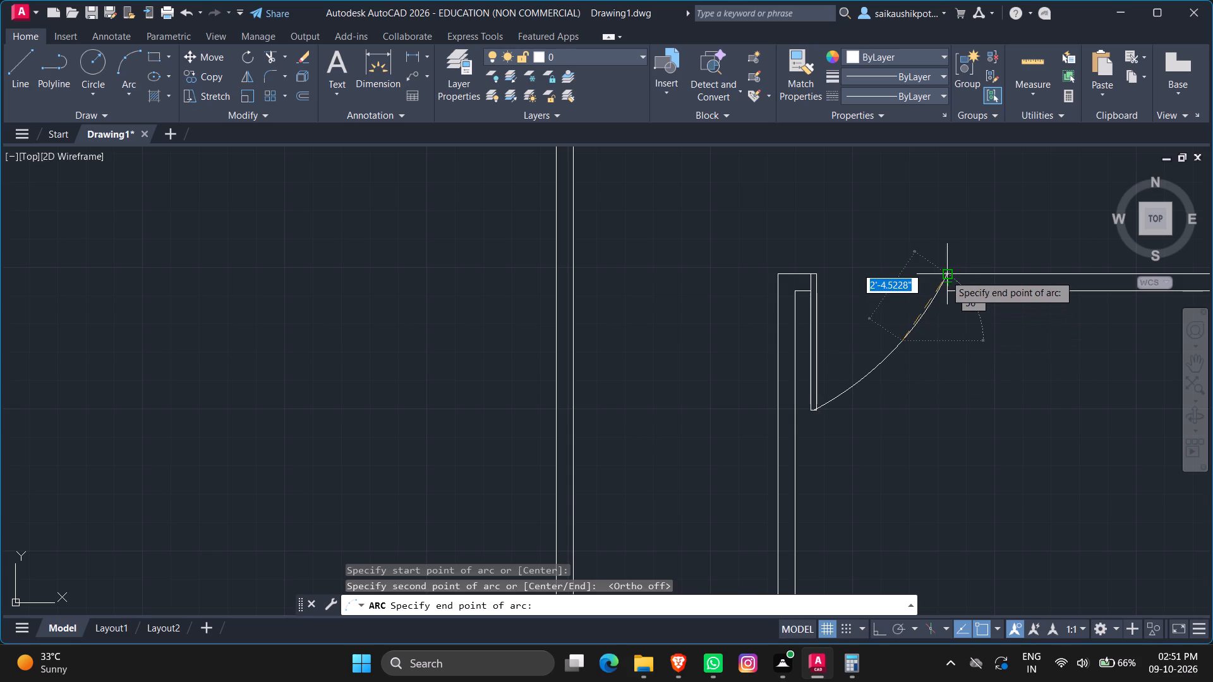
pyautogui.click(943, 270)
# Stretch the midpoint of the southeast small room's door arc outward to a roughly quarter-circle swing of about 3'-11" radius.
pyautogui.click(931, 337)
pyautogui.click(891, 309)
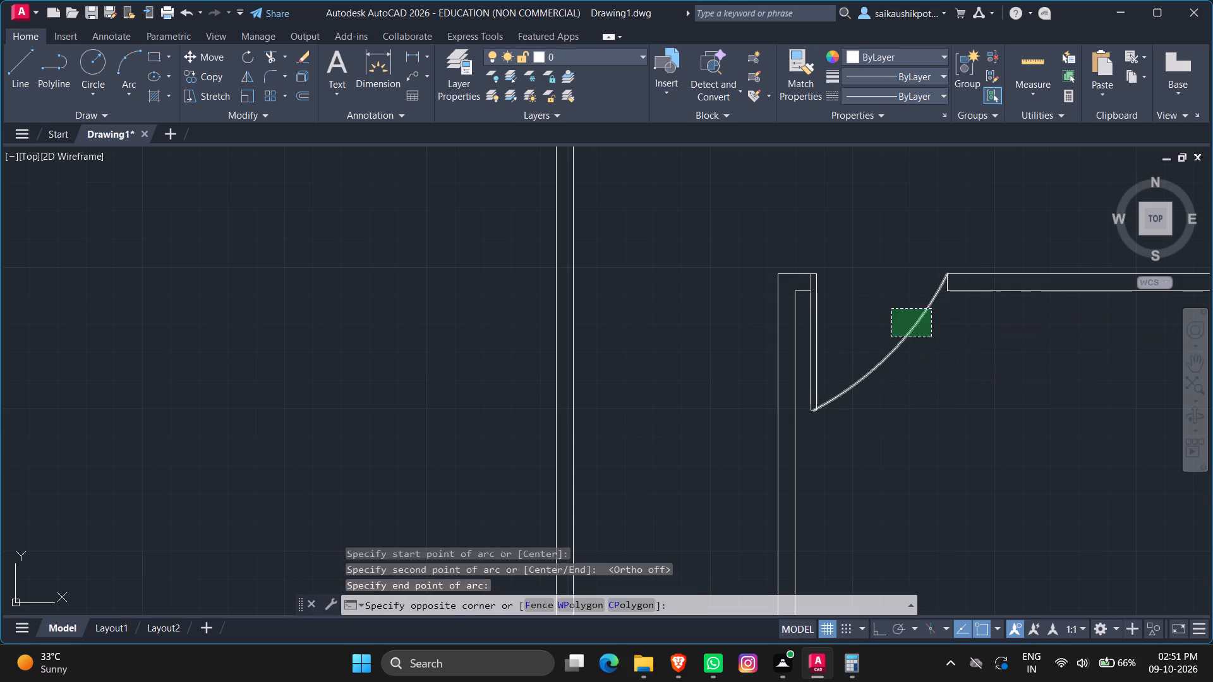
pyautogui.click(890, 355)
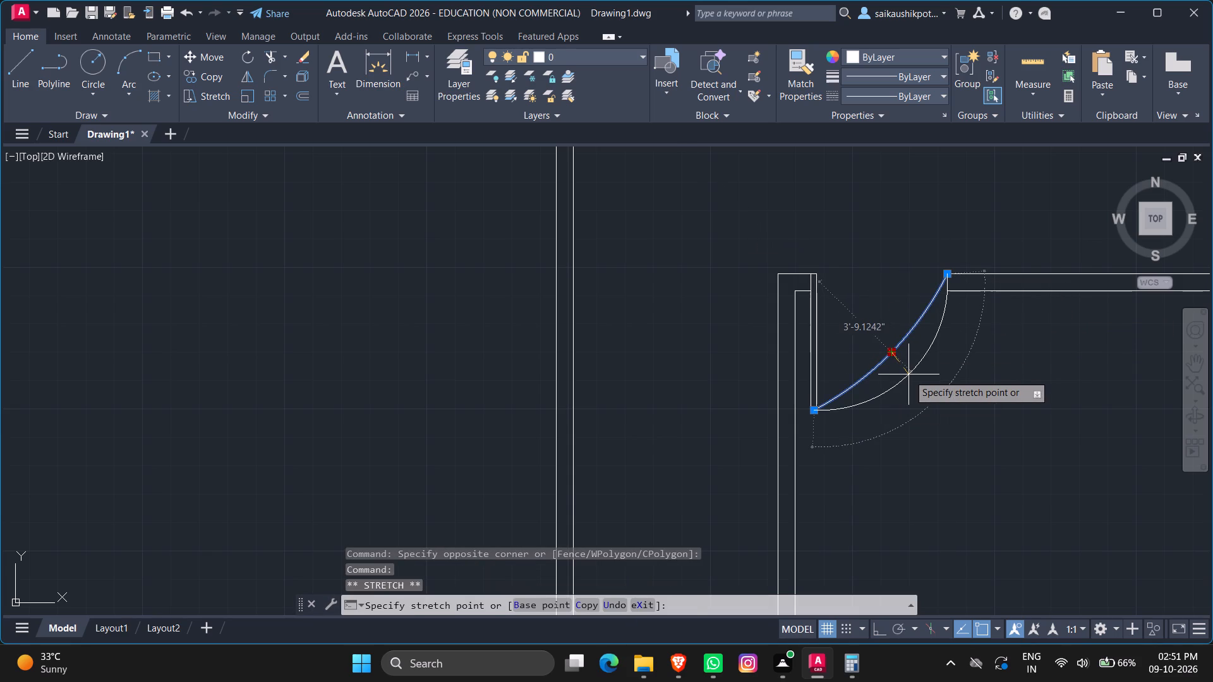
pyautogui.scroll(-2, 908, 374)
pyautogui.scroll(4, 908, 374)
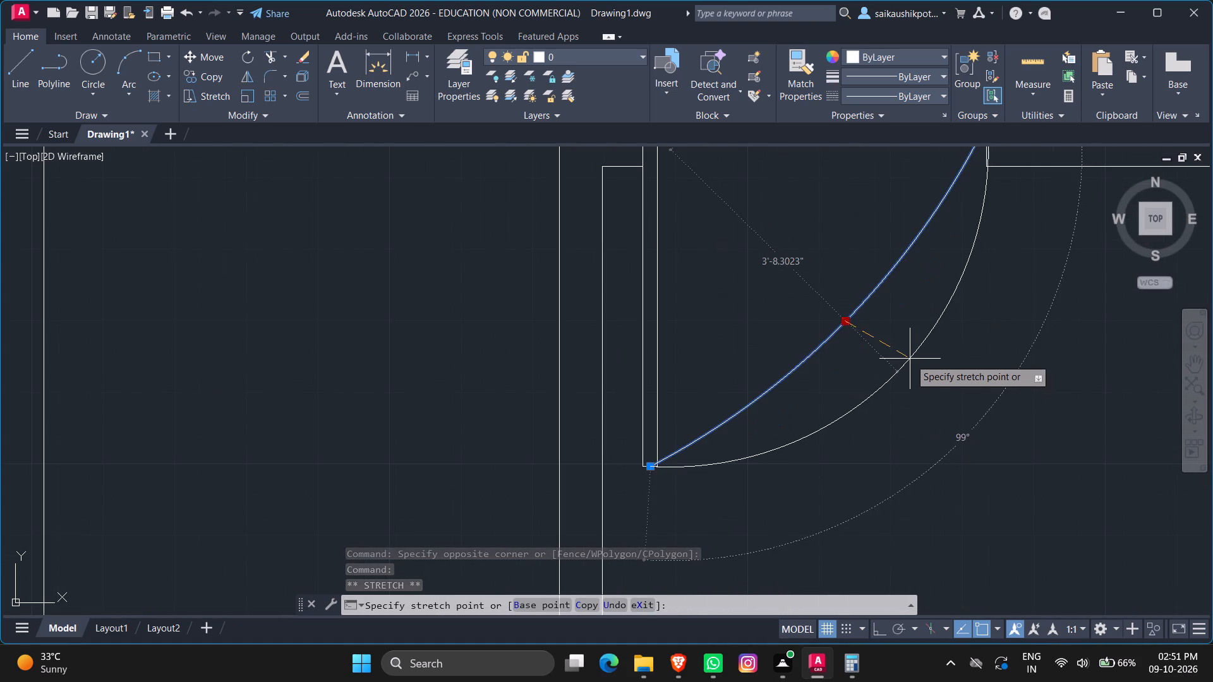
pyautogui.scroll(1, 910, 359)
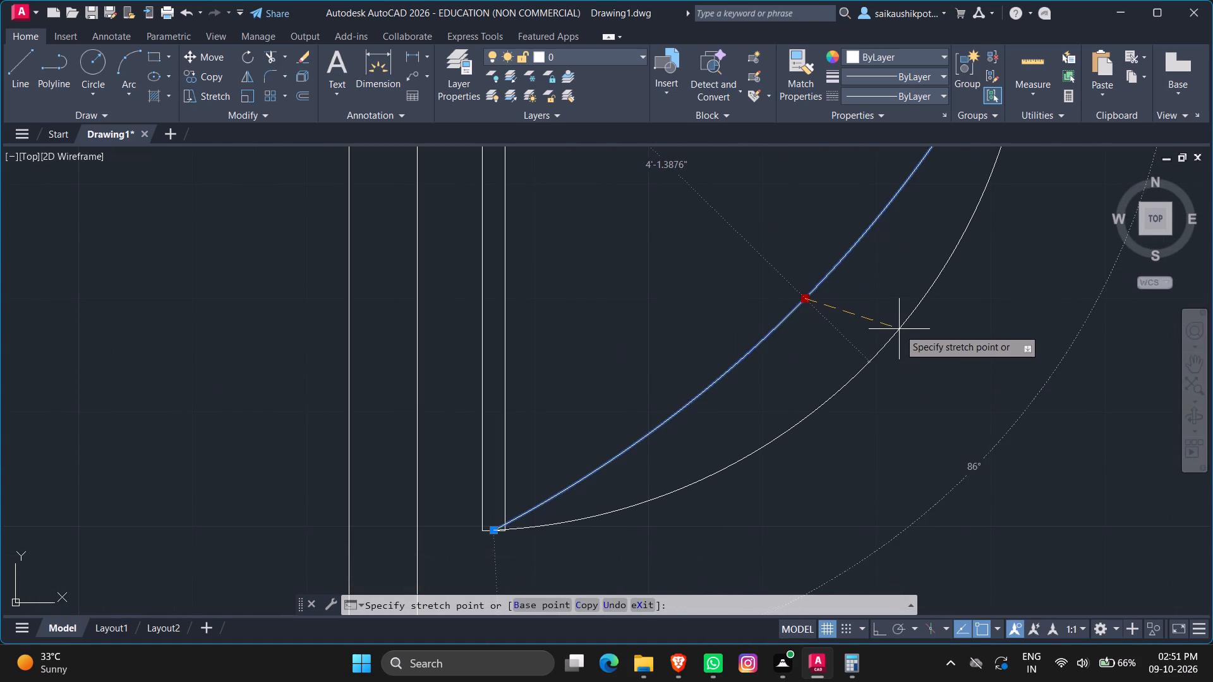
pyautogui.scroll(2, 898, 326)
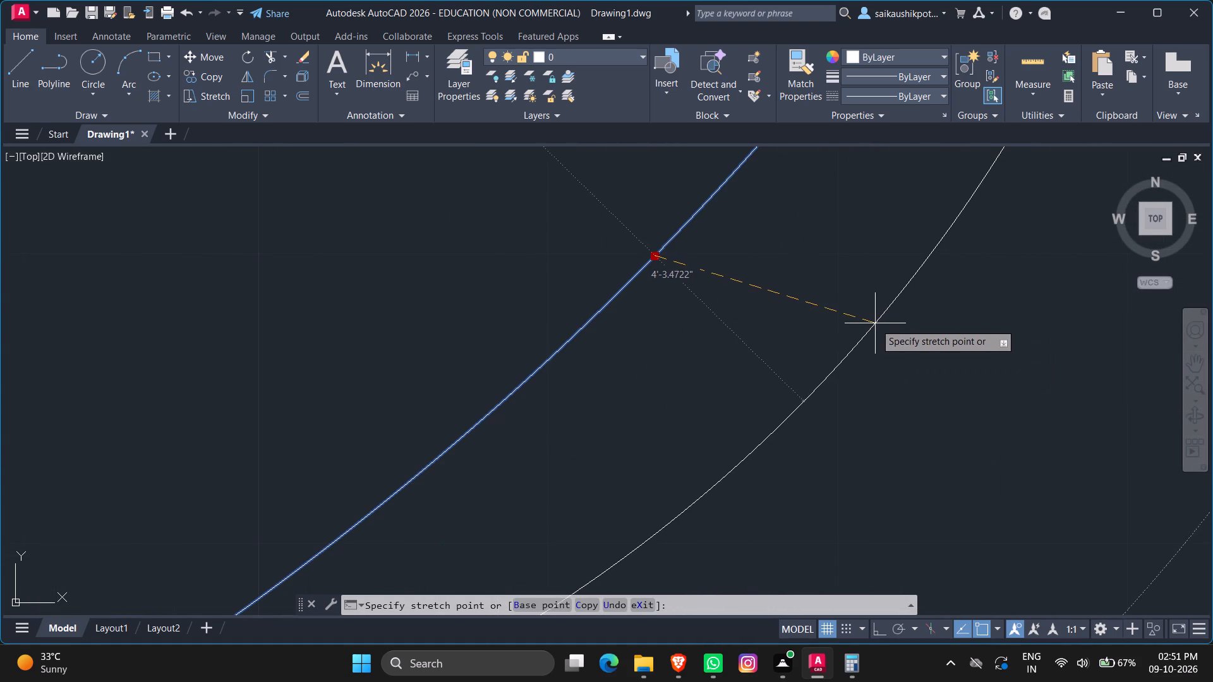
pyautogui.scroll(-3, 833, 301)
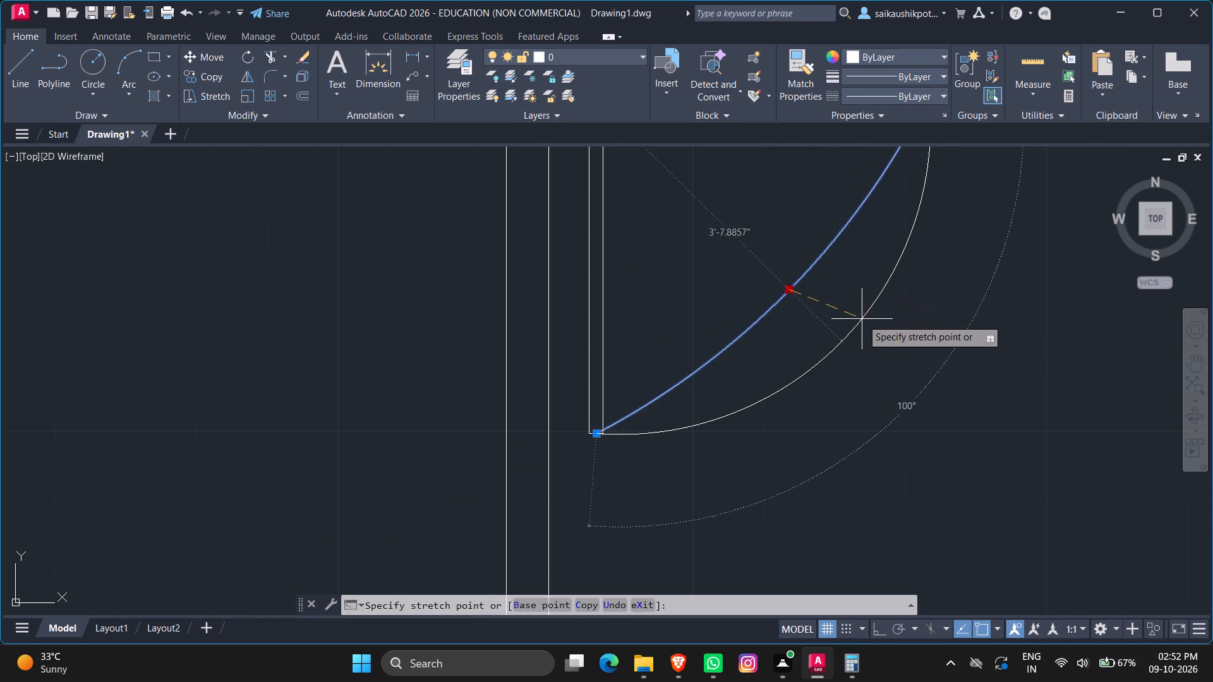
pyautogui.scroll(2, 850, 300)
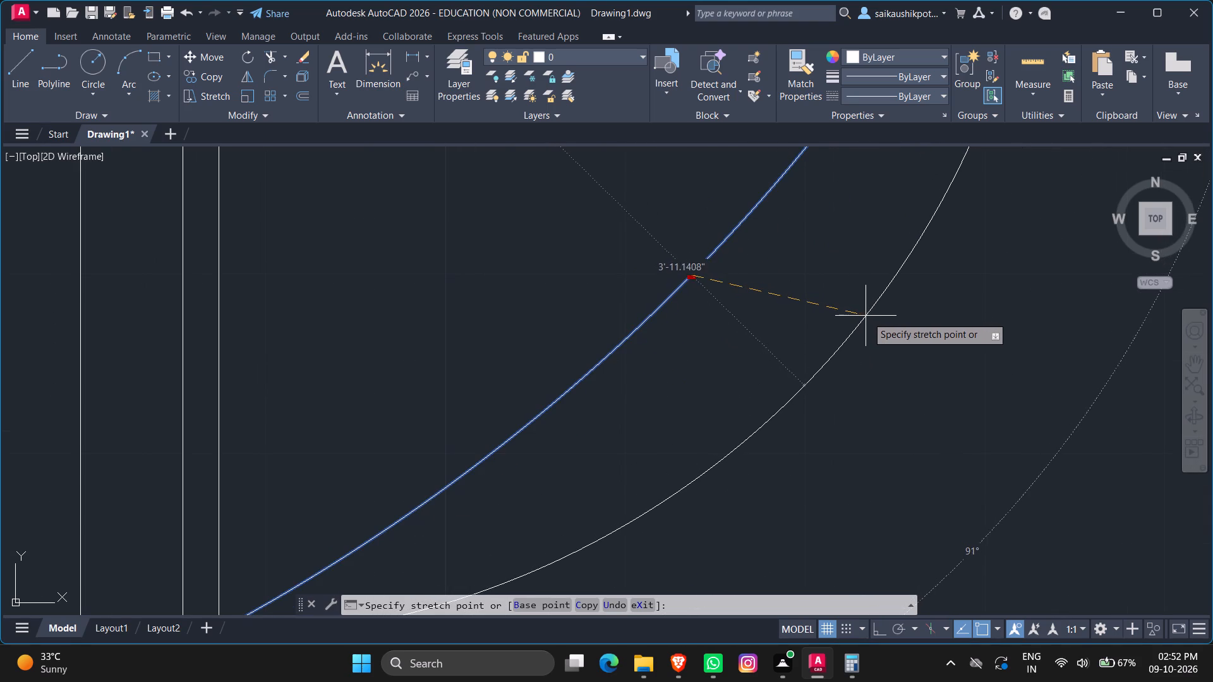
pyautogui.click(870, 320)
pyautogui.scroll(-2, 871, 328)
pyautogui.press('Escape')
pyautogui.press('Escape')
pyautogui.scroll(-3, 857, 376)
pyautogui.press('Escape')
pyautogui.press('Escape')
pyautogui.scroll(-3, 855, 407)
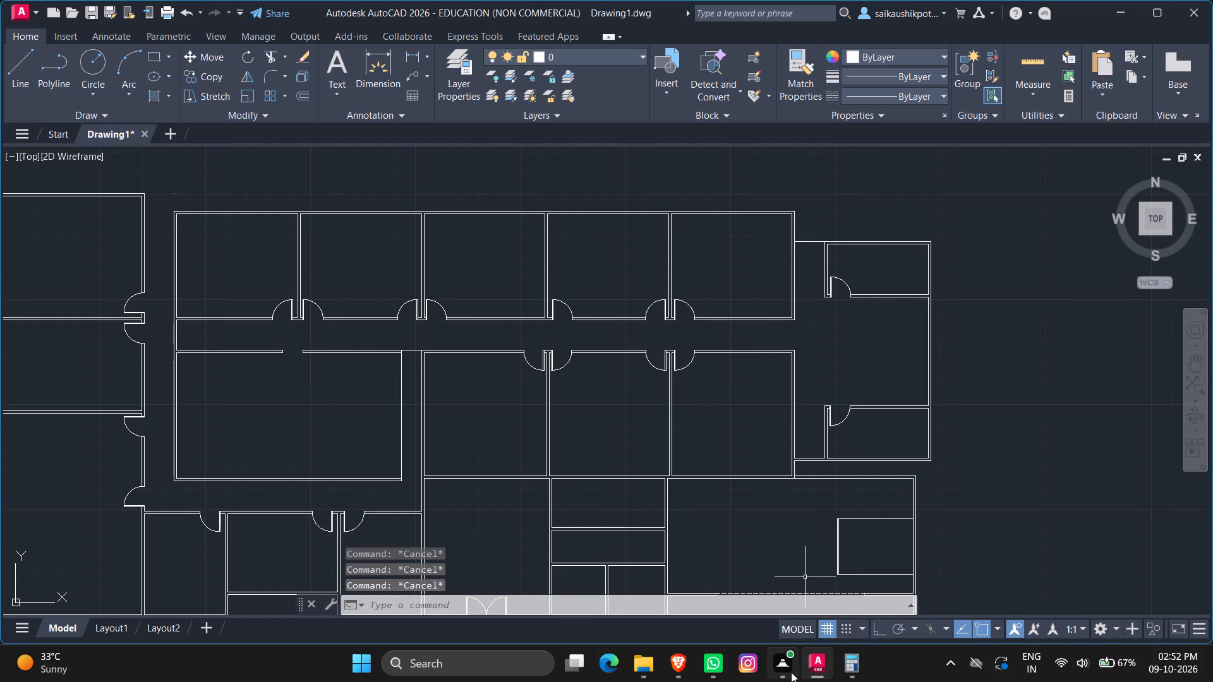